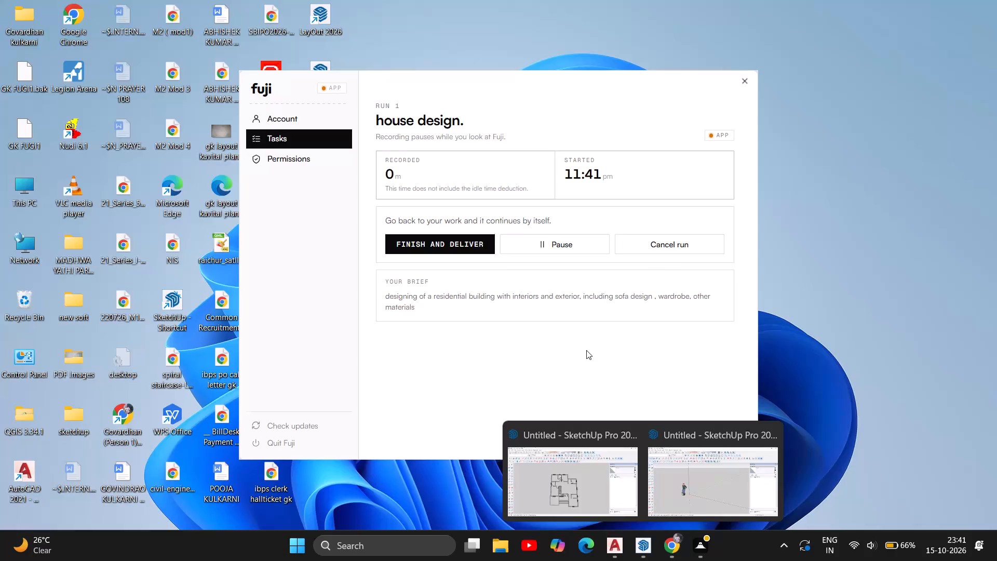
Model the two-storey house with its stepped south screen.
Switch to the SketchUp window containing the imported house floor plan.
{"action": "left_click", "coordinate": [588, 496]}
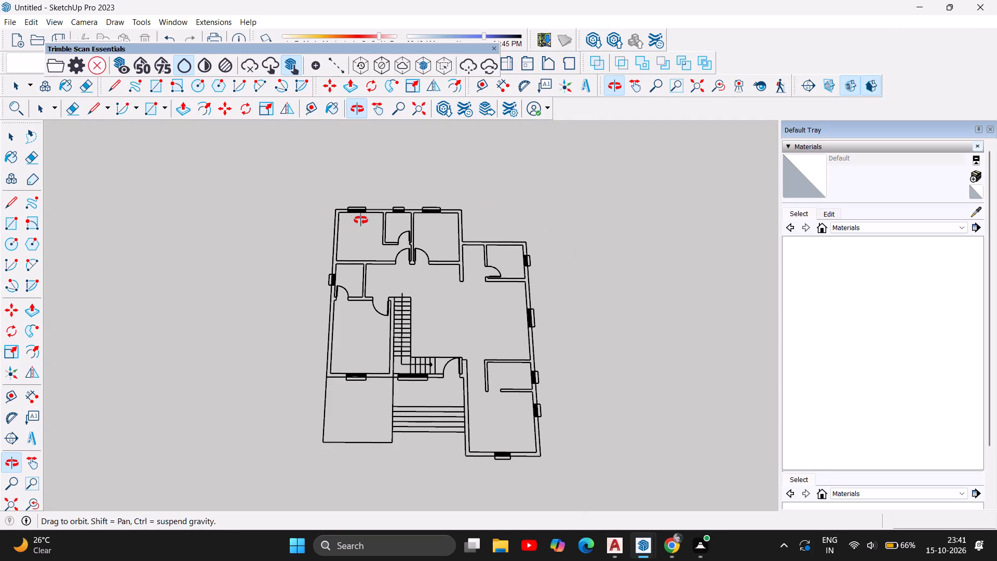
Trace the upper-left room's outer wall with the Line tool: 2' 9" from the first window to the corner, 16' to the side window, 9" across.
{"action": "scroll", "coordinate": [356, 212], "scroll_direction": "up", "scroll_amount": 8, "text": "ctrl"}
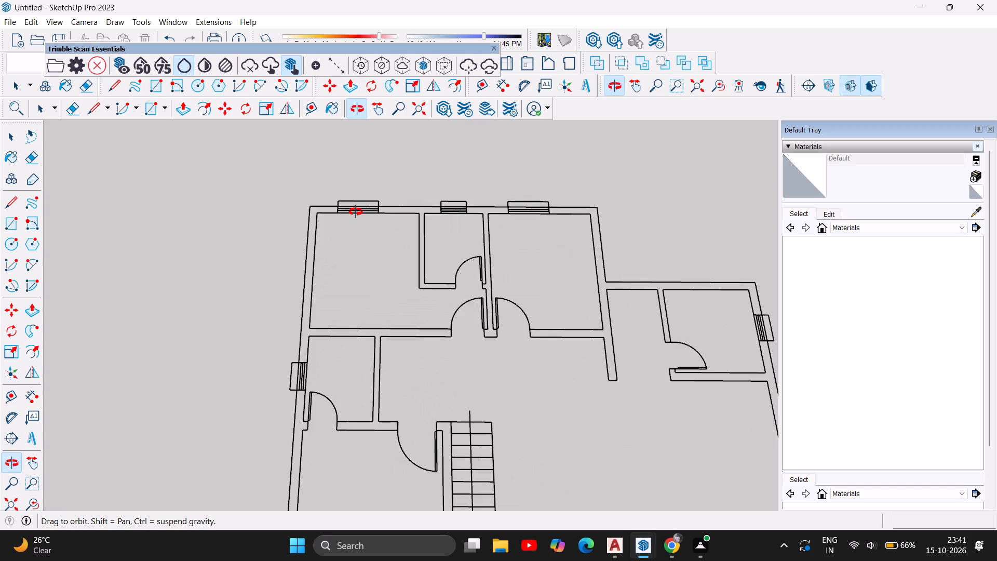
{"action": "scroll", "coordinate": [356, 212], "scroll_direction": "up", "scroll_amount": 3, "text": "ctrl"}
{"action": "scroll", "coordinate": [356, 212], "scroll_direction": "down", "scroll_amount": 9, "text": "ctrl"}
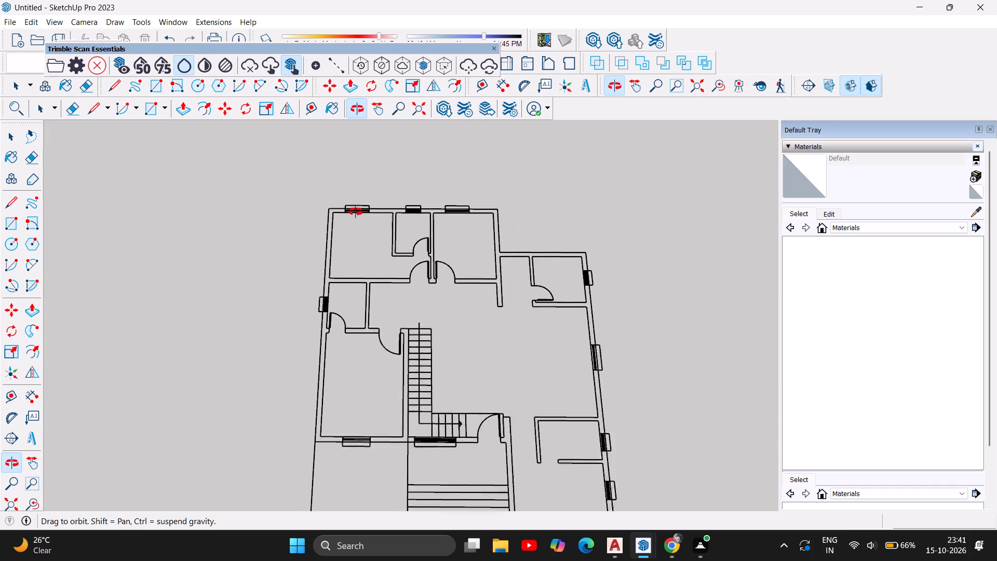
{"action": "scroll", "coordinate": [356, 212], "scroll_direction": "down", "scroll_amount": 1, "text": "ctrl"}
{"action": "scroll", "coordinate": [356, 212], "scroll_direction": "up", "scroll_amount": 12, "text": "ctrl"}
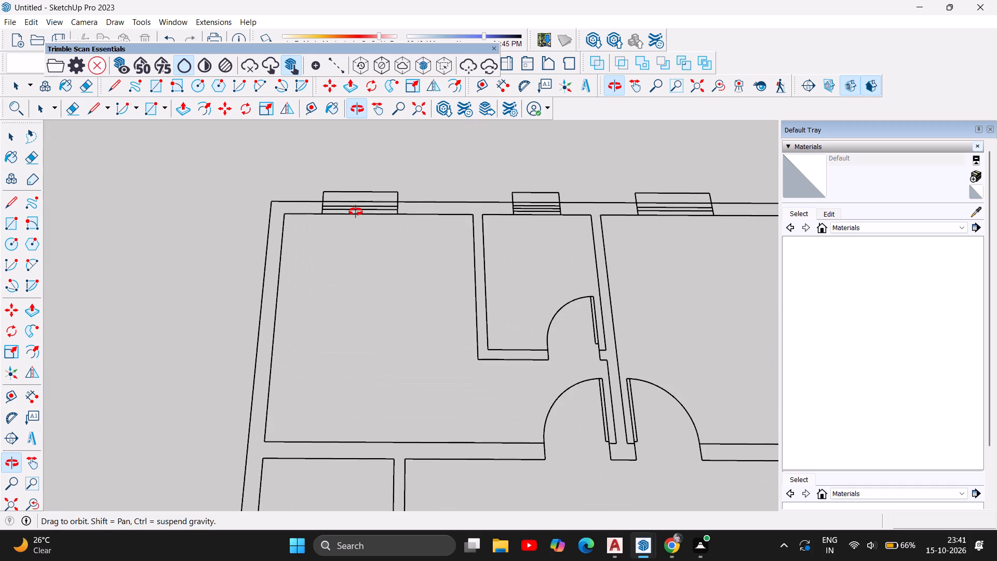
{"action": "scroll", "coordinate": [356, 212], "scroll_direction": "up", "scroll_amount": 1, "text": "ctrl"}
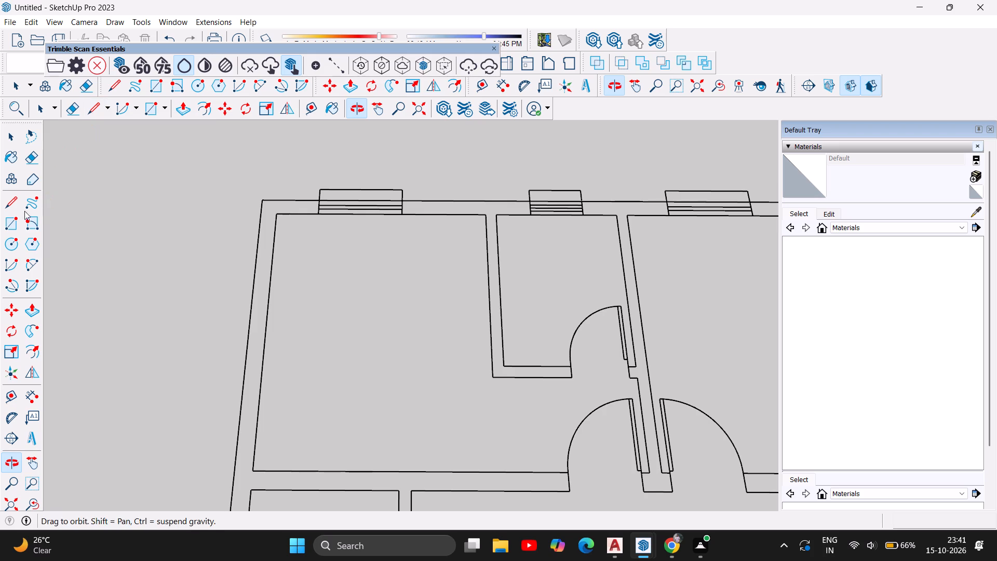
{"action": "left_click", "coordinate": [8, 203]}
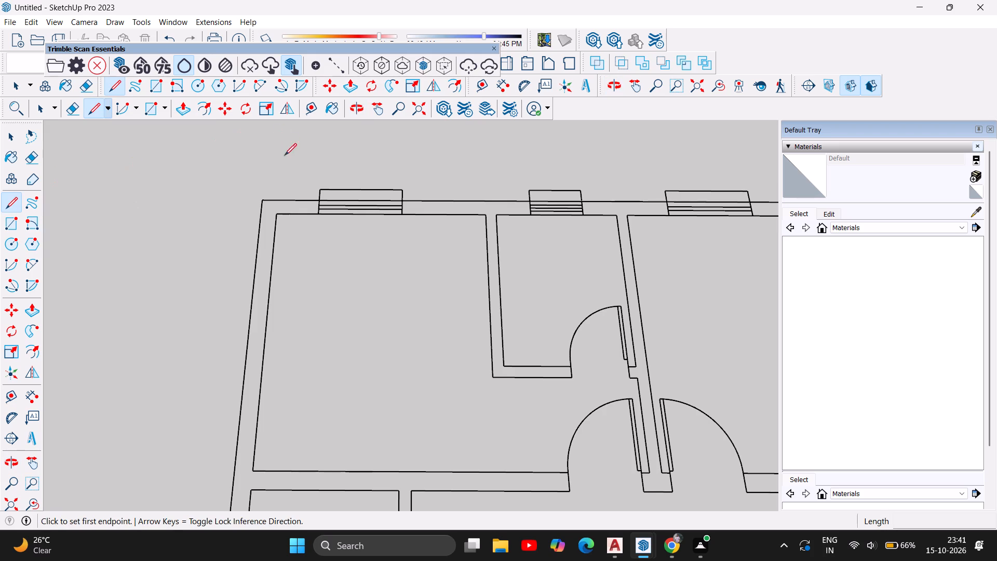
{"action": "left_click", "coordinate": [316, 199]}
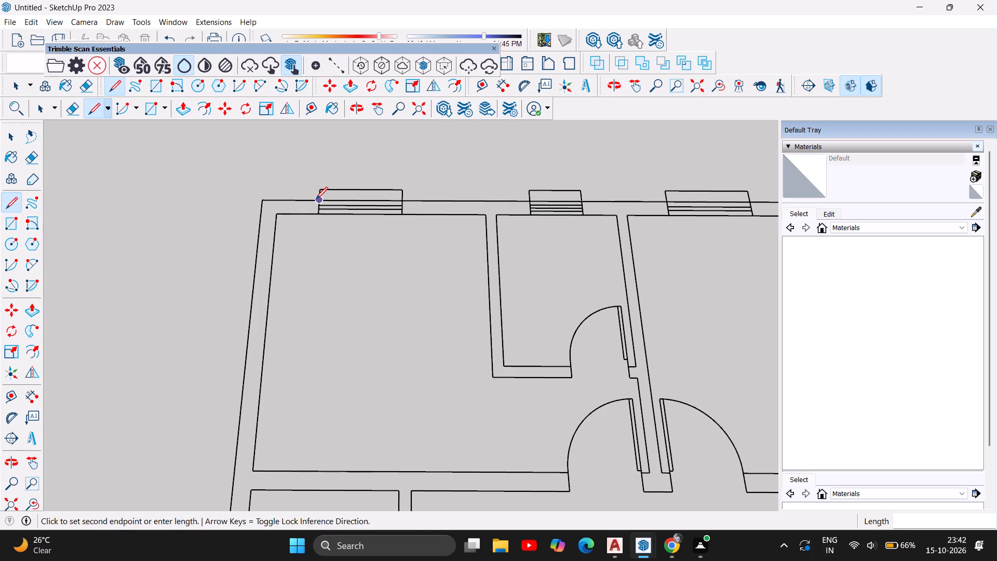
{"action": "left_click", "coordinate": [267, 199]}
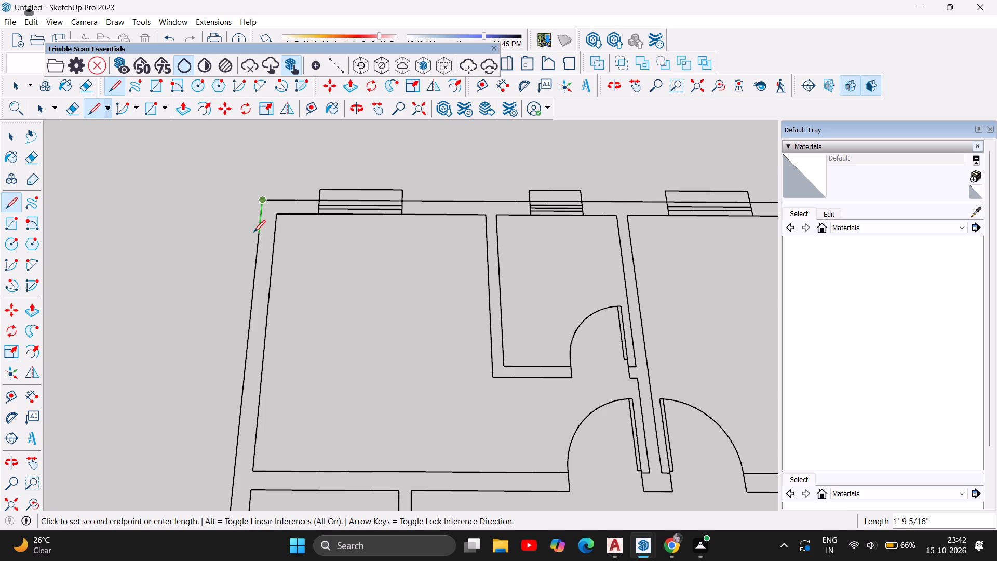
{"action": "scroll", "coordinate": [253, 232], "scroll_direction": "down", "scroll_amount": 2, "text": "ctrl"}
{"action": "scroll", "coordinate": [253, 232], "scroll_direction": "up", "scroll_amount": 1, "text": "ctrl"}
{"action": "scroll", "coordinate": [253, 232], "scroll_direction": "down", "scroll_amount": 3, "text": "ctrl"}
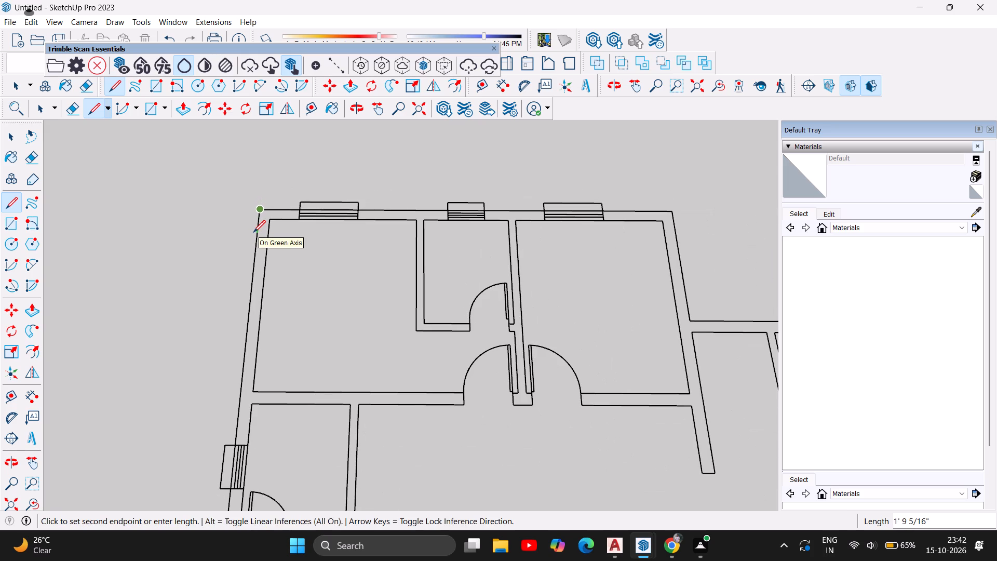
{"action": "scroll", "coordinate": [251, 233], "scroll_direction": "down", "scroll_amount": 2, "text": "ctrl"}
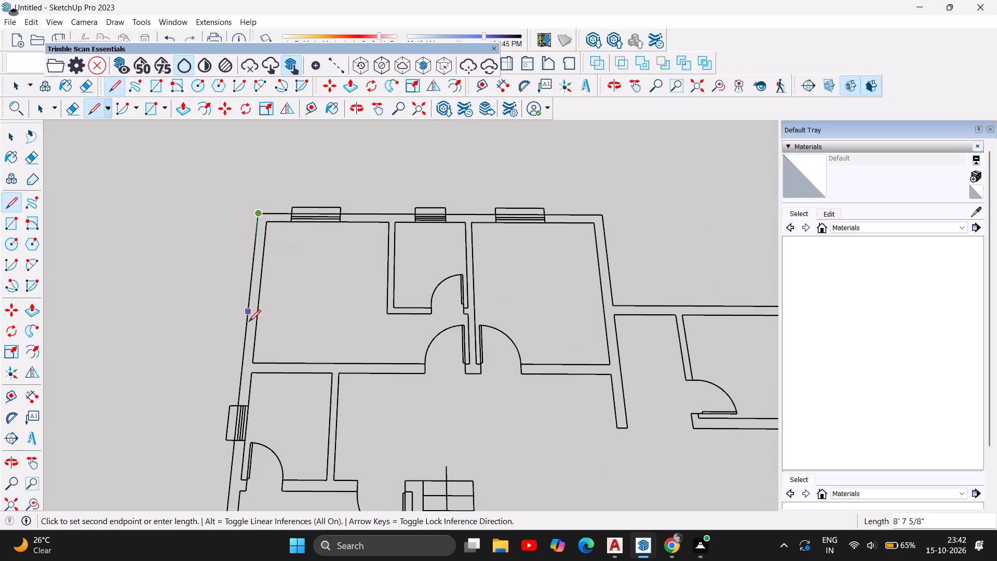
{"action": "left_click", "coordinate": [236, 405]}
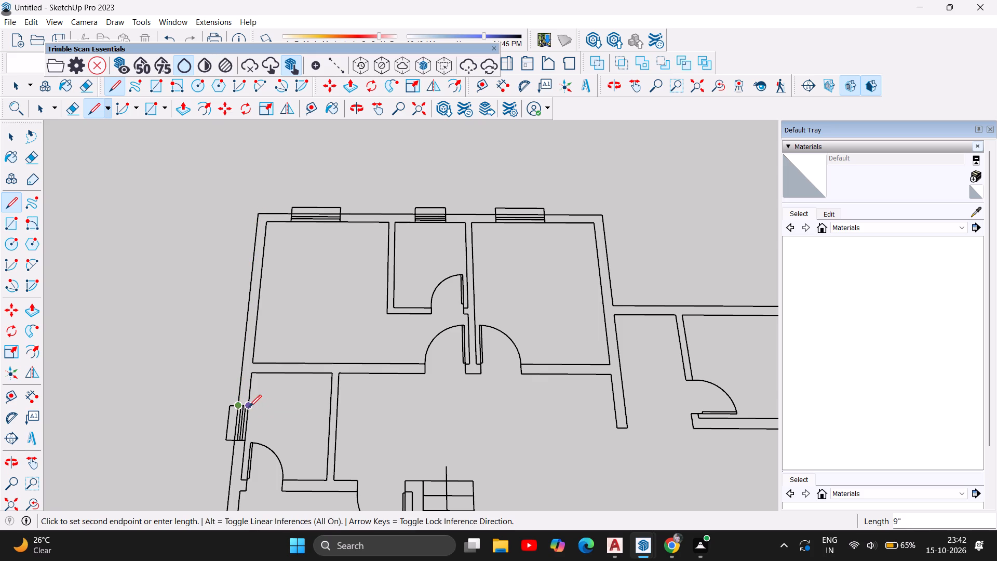
{"action": "left_click", "coordinate": [249, 406]}
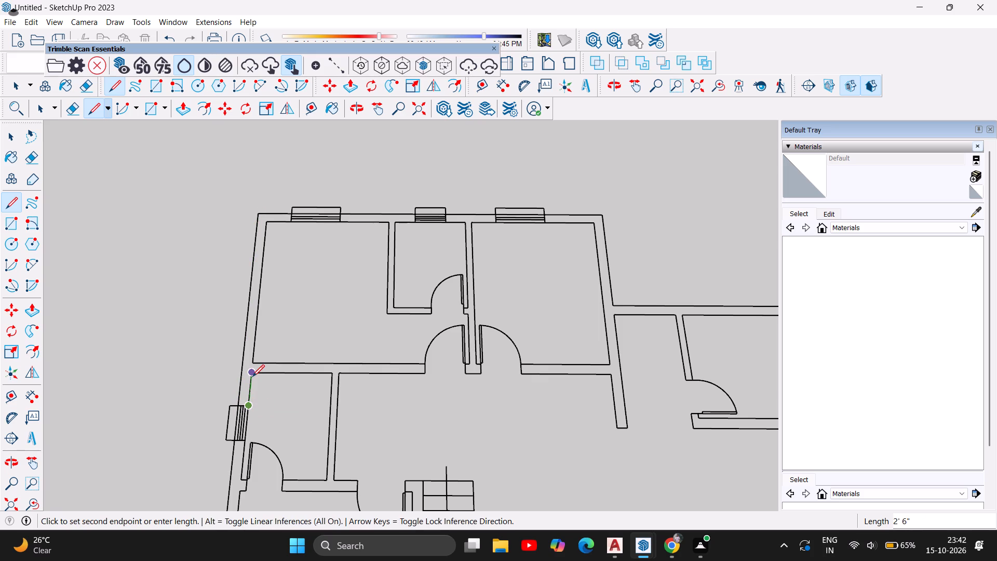
Trace the wall's inner edges around the 12' 11" partition to its door opening and back to the first window, closing the wall face.
{"action": "left_click", "coordinate": [252, 377]}
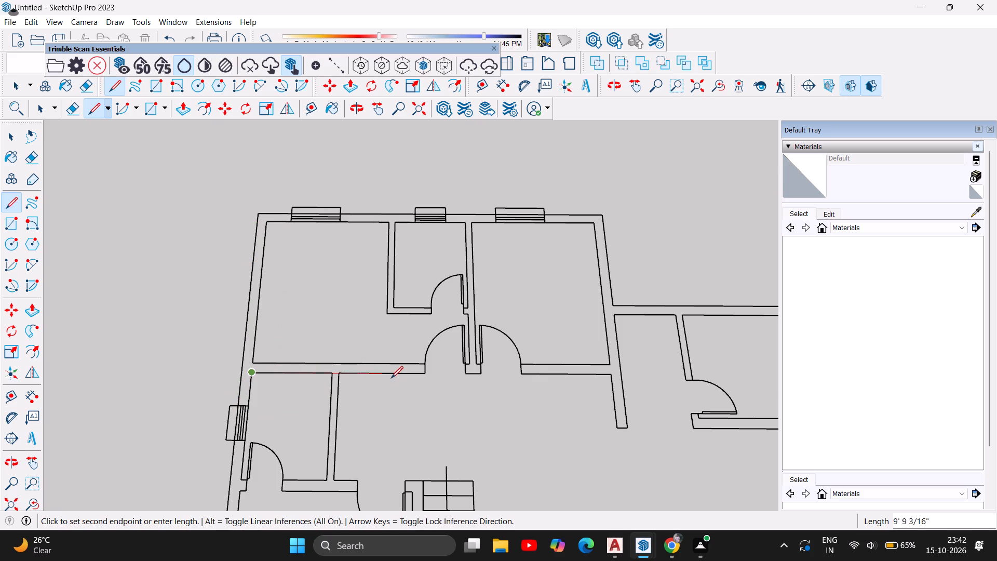
{"action": "left_click", "coordinate": [422, 375]}
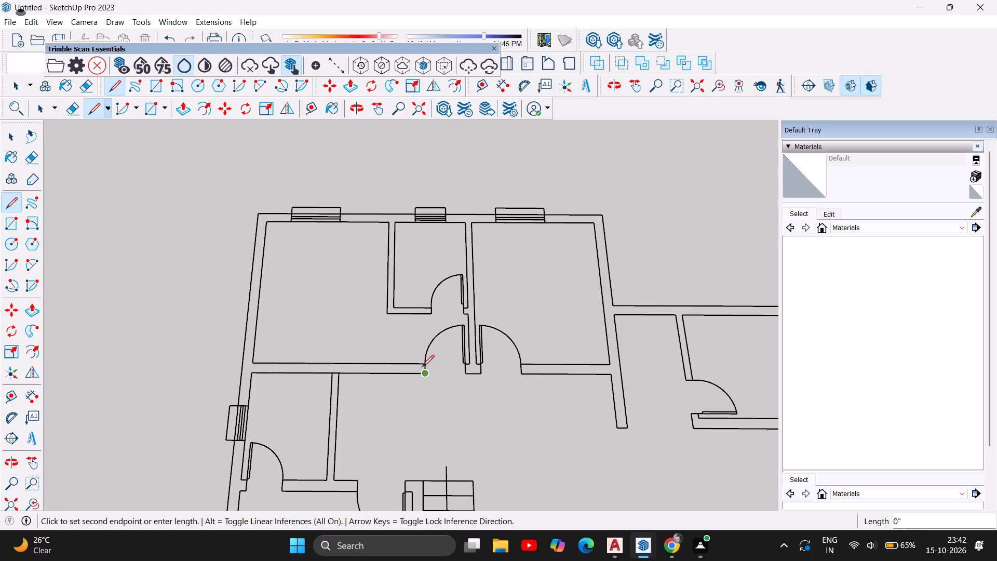
{"action": "left_click", "coordinate": [421, 364]}
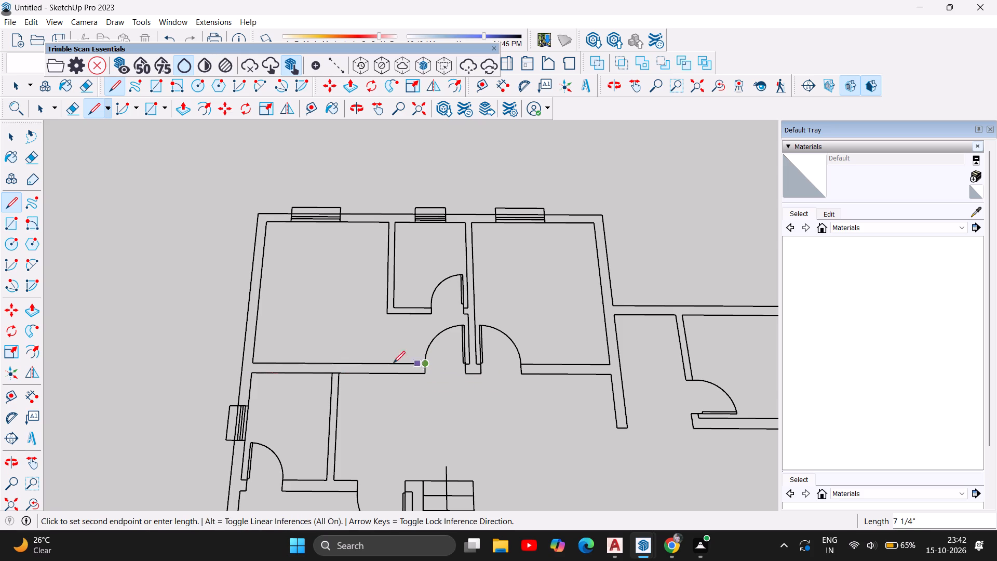
{"action": "left_click", "coordinate": [255, 360]}
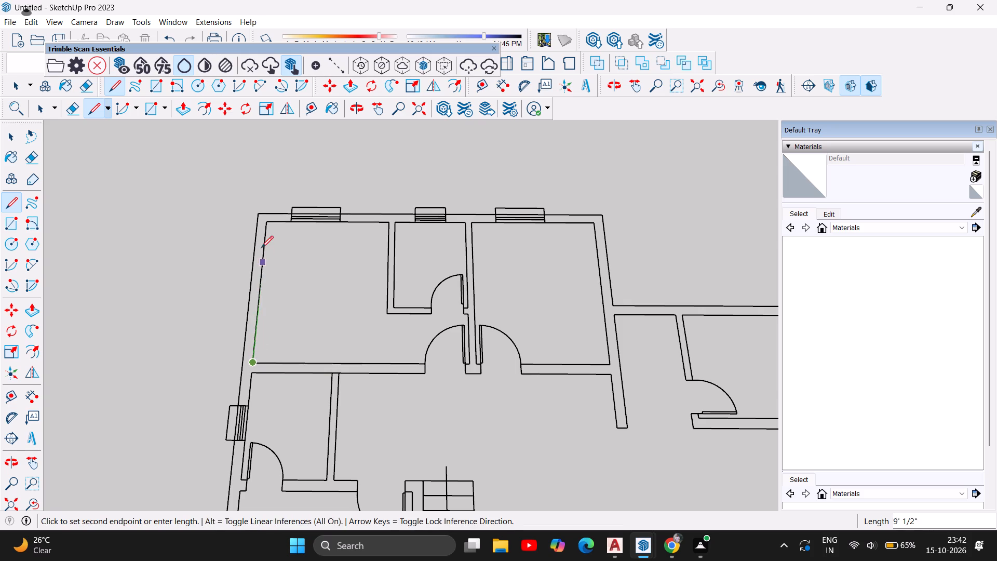
{"action": "left_click", "coordinate": [266, 226]}
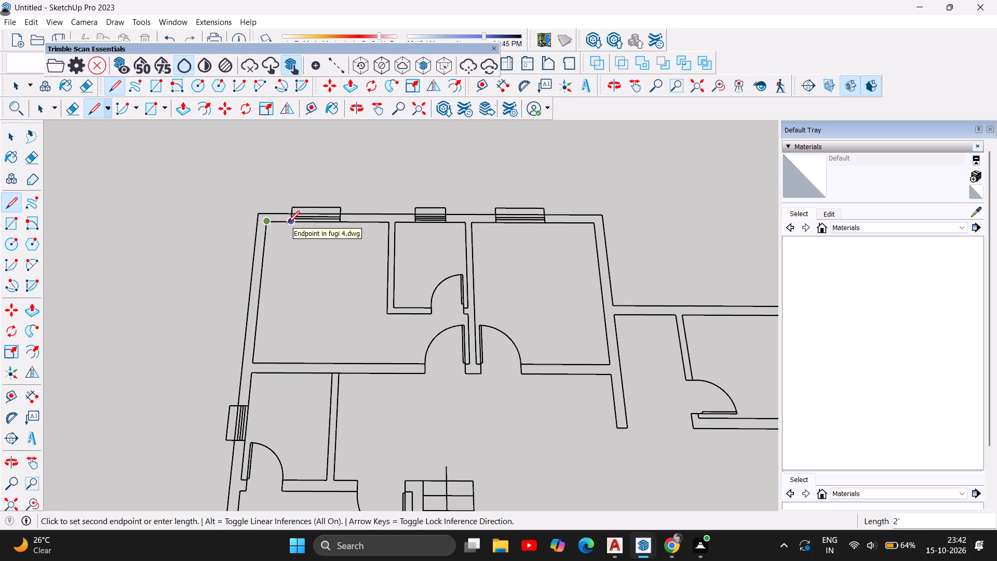
{"action": "left_click", "coordinate": [288, 223]}
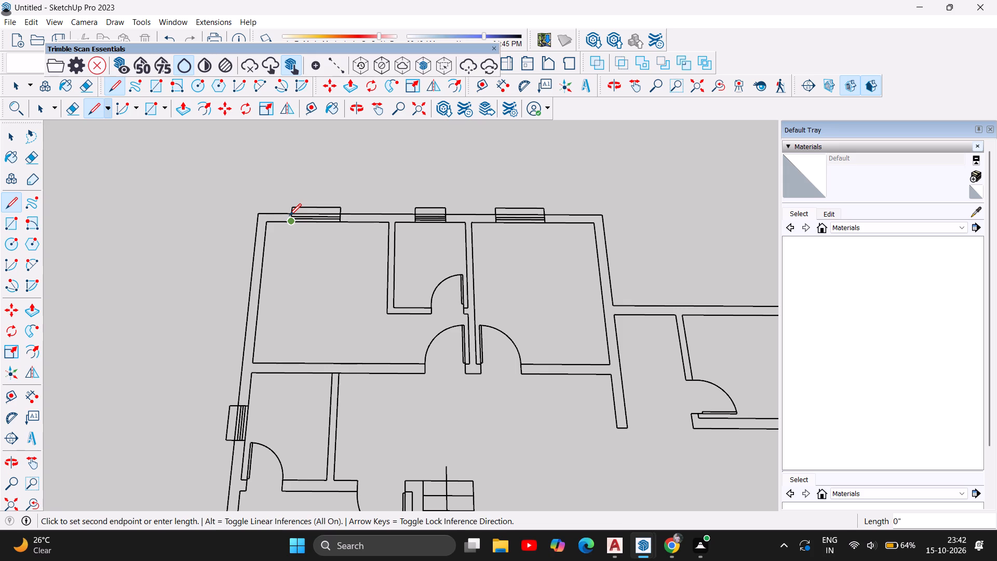
{"action": "left_click", "coordinate": [289, 216]}
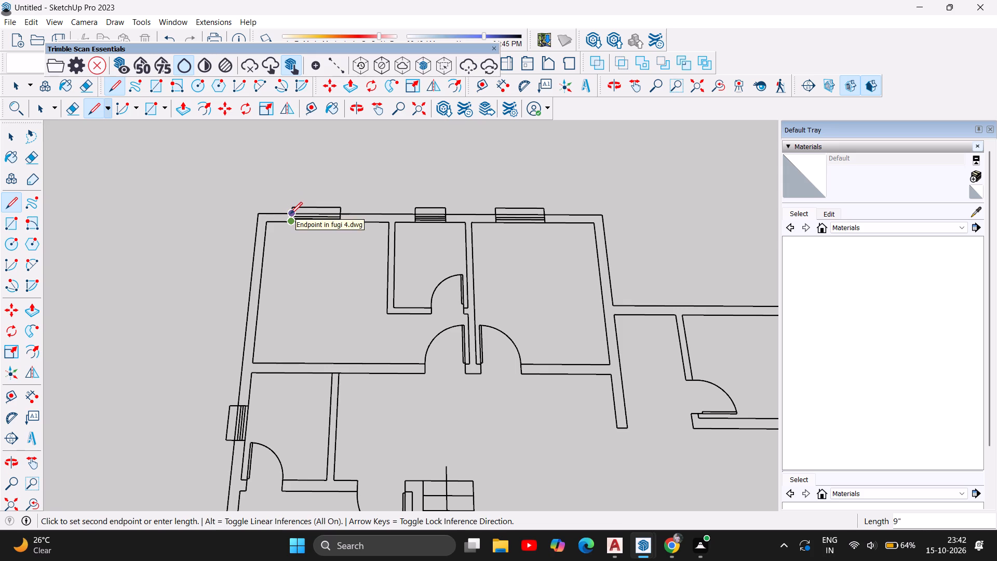
{"action": "left_click", "coordinate": [290, 214]}
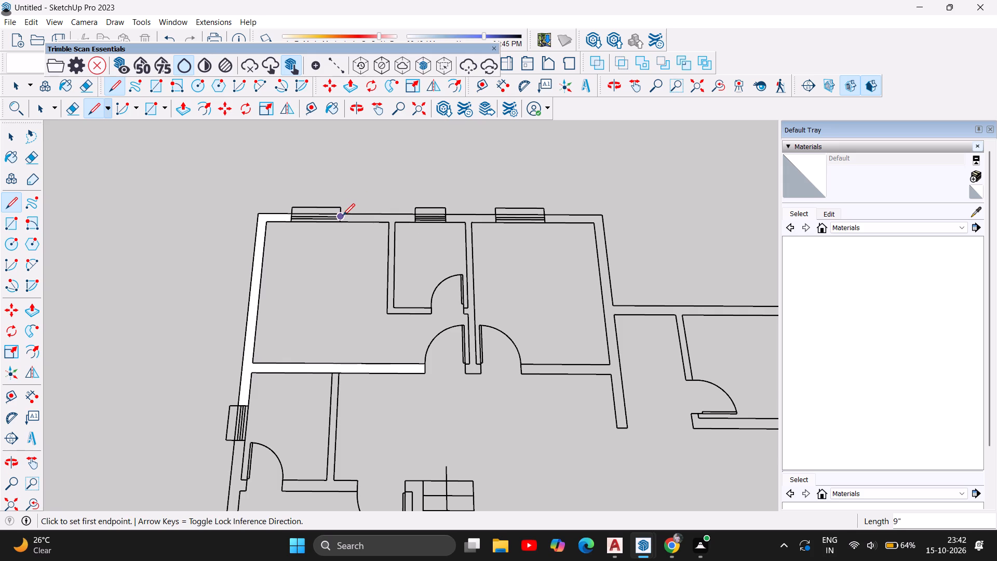
Trace a closed wall face between the first and second top windows, including the bathroom's 7' 6" partition and its 2' 11" return to the door.
{"action": "scroll", "coordinate": [343, 216], "scroll_direction": "up", "scroll_amount": 6, "text": "ctrl"}
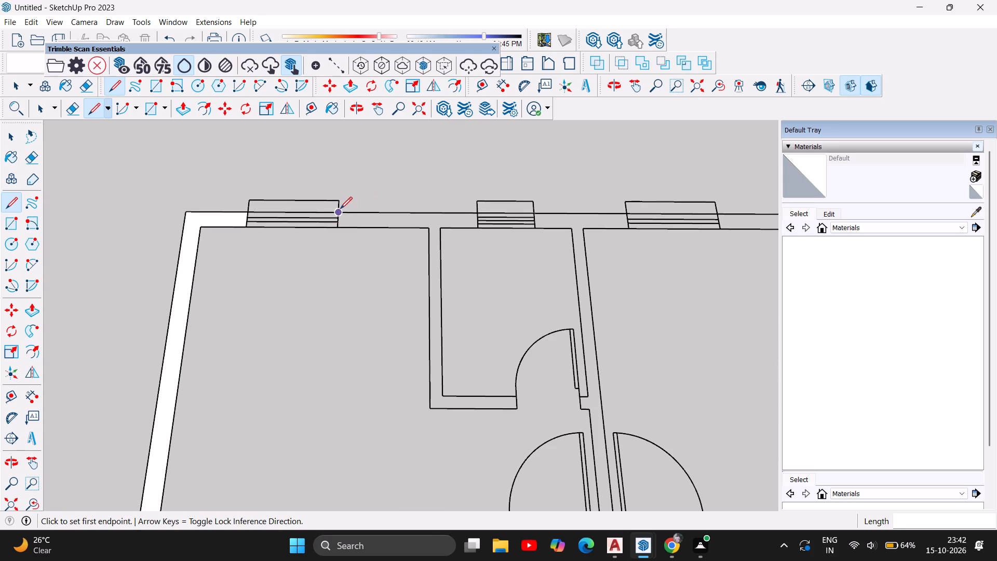
{"action": "left_click", "coordinate": [340, 210]}
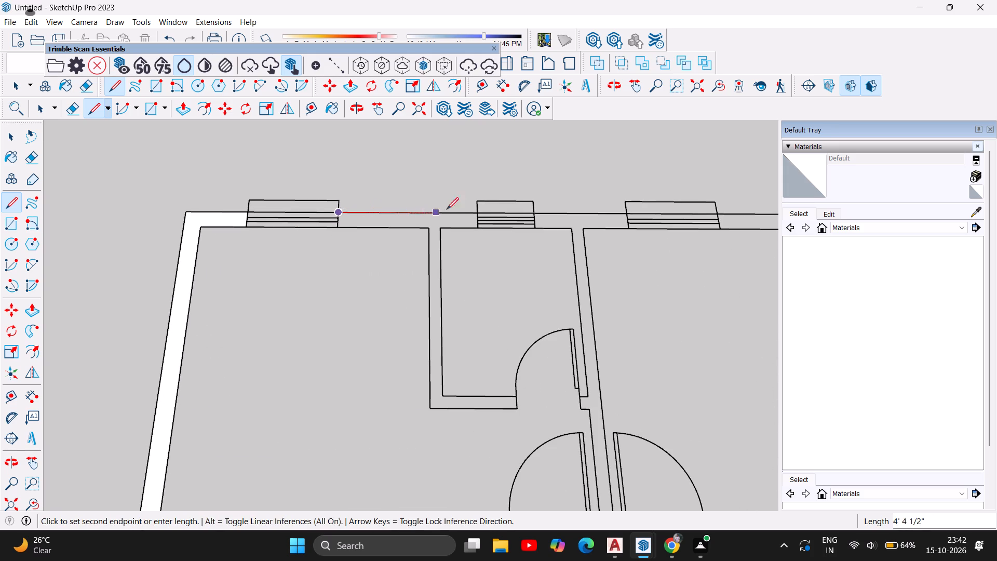
{"action": "left_click", "coordinate": [474, 211]}
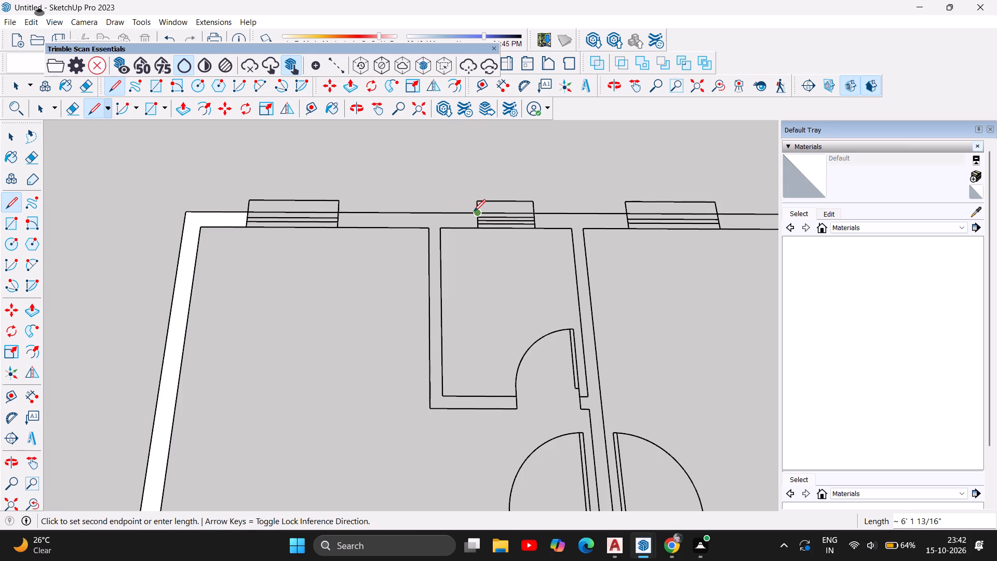
{"action": "left_click", "coordinate": [475, 226]}
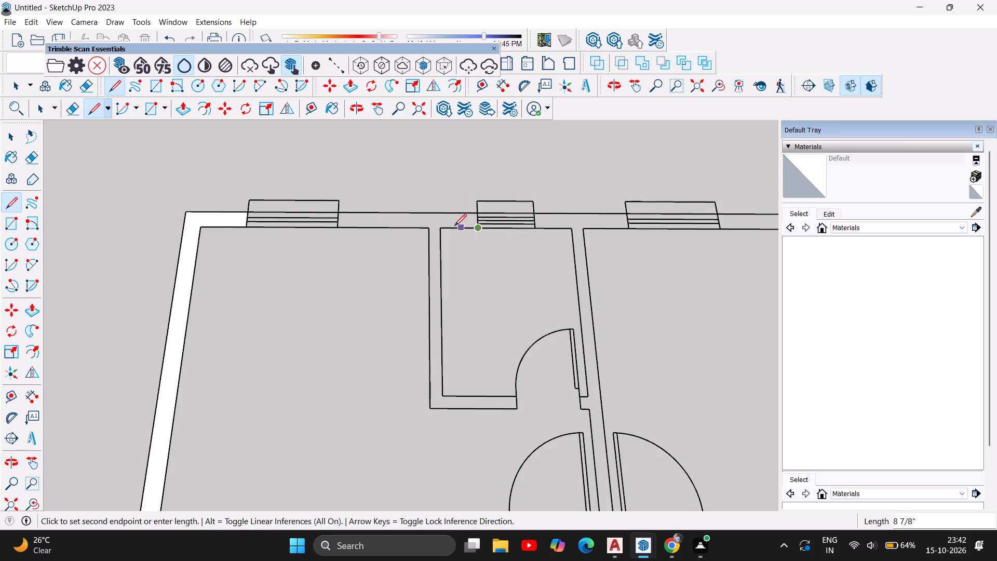
{"action": "left_click", "coordinate": [441, 226]}
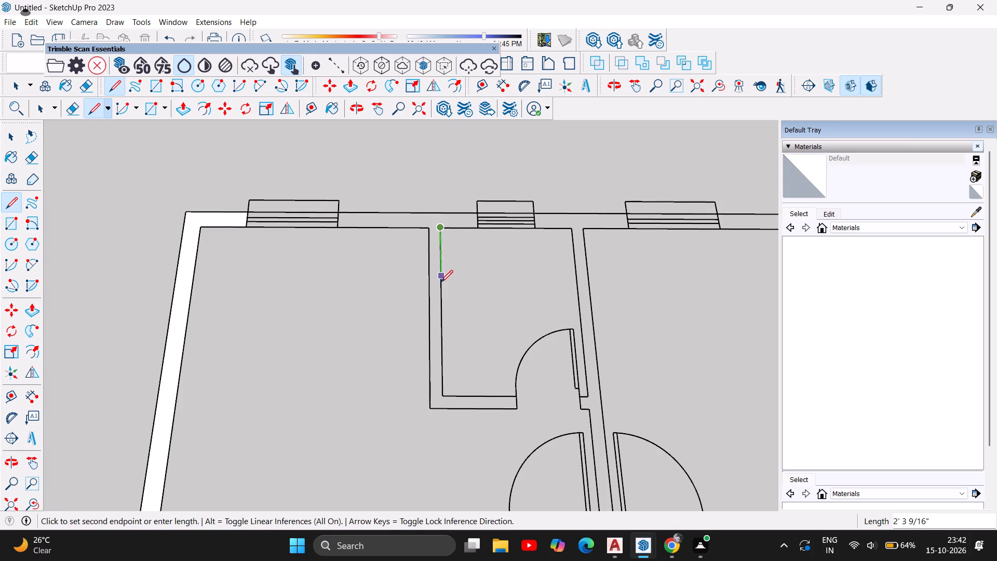
{"action": "left_click", "coordinate": [442, 392]}
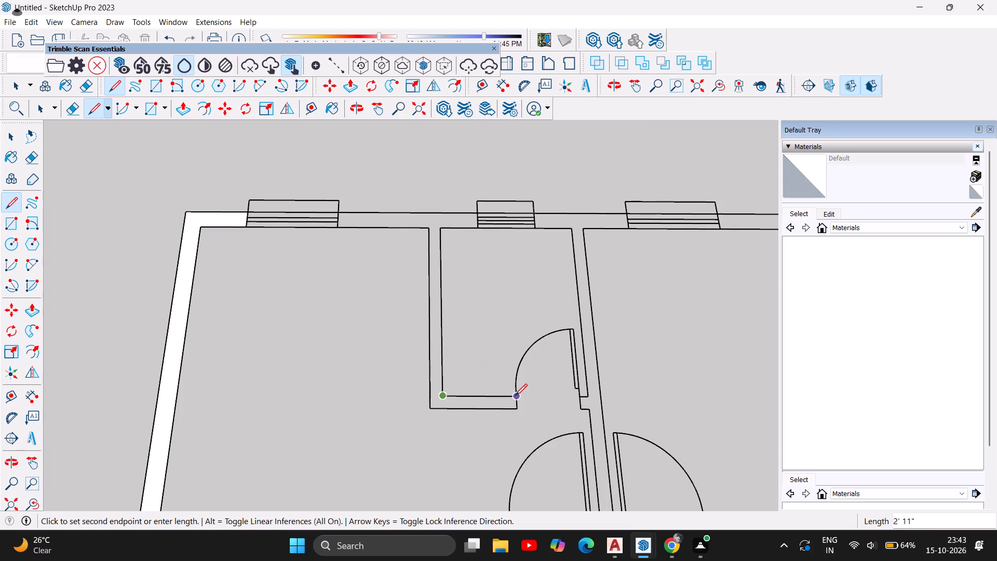
{"action": "left_click", "coordinate": [515, 396]}
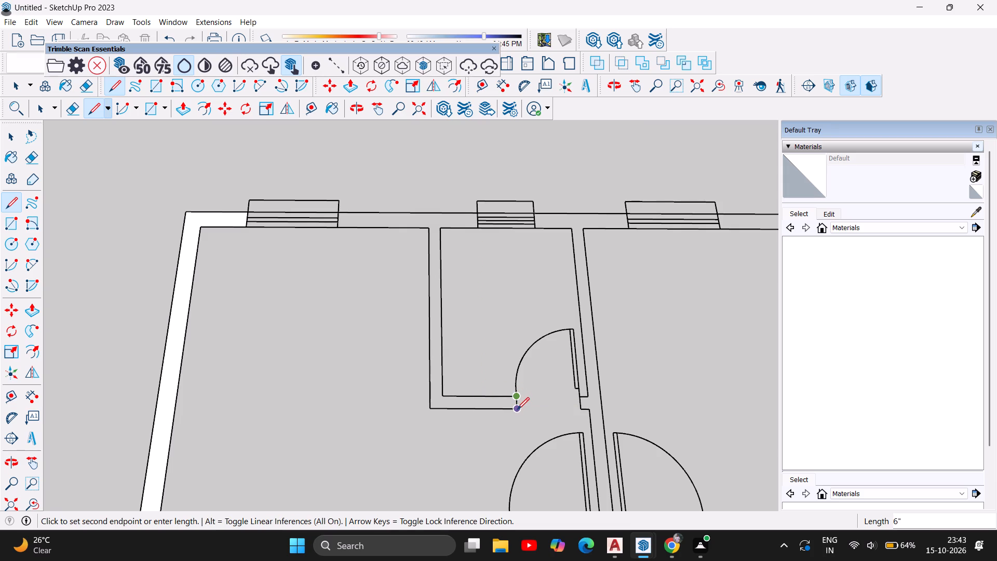
{"action": "left_click", "coordinate": [517, 409]}
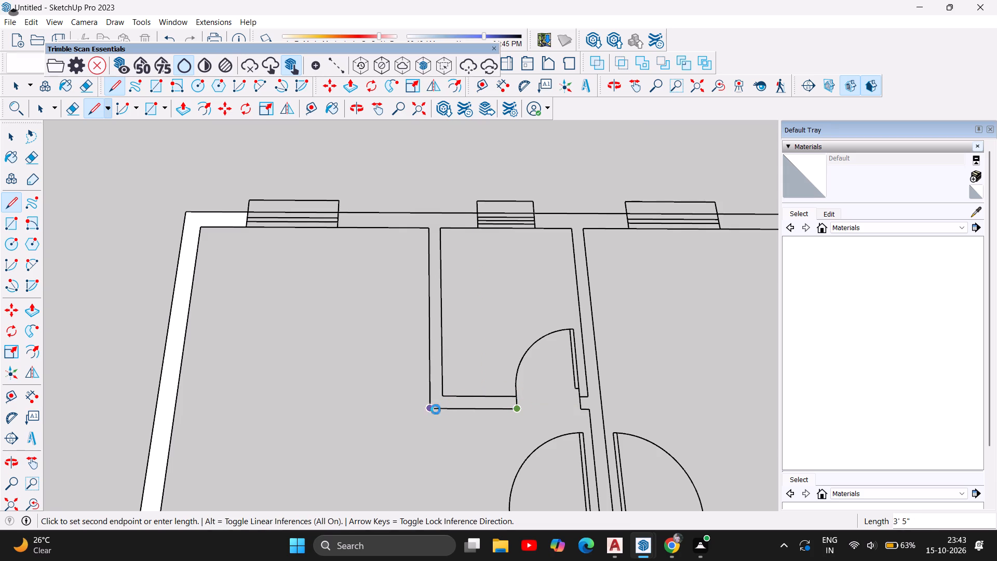
{"action": "left_click", "coordinate": [430, 408]}
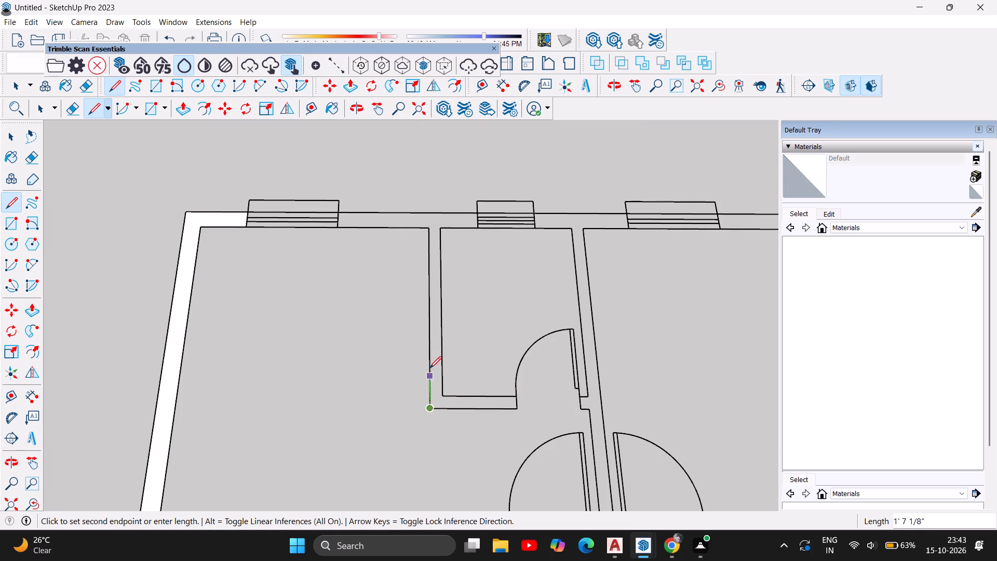
{"action": "left_click", "coordinate": [426, 233]}
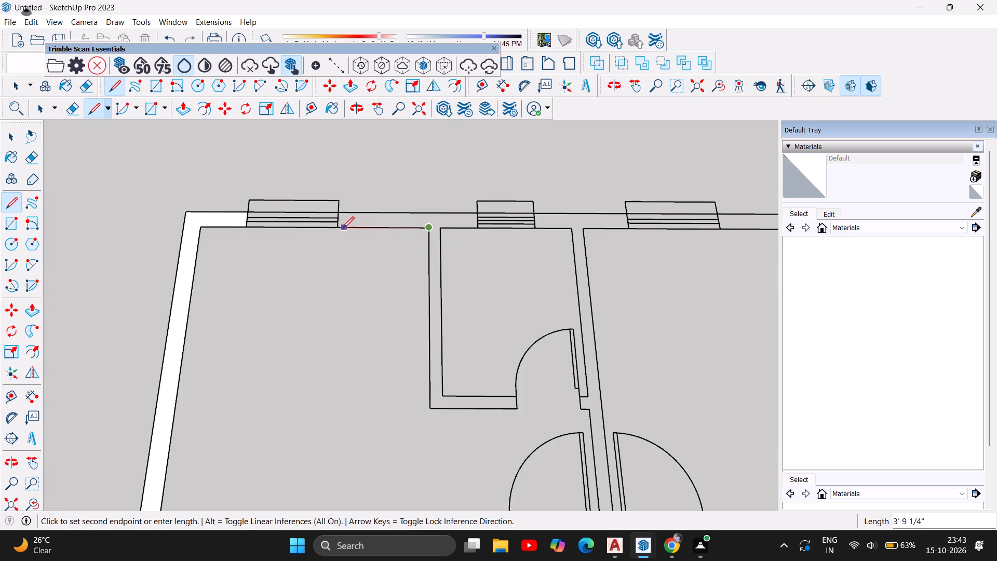
{"action": "left_click", "coordinate": [340, 227]}
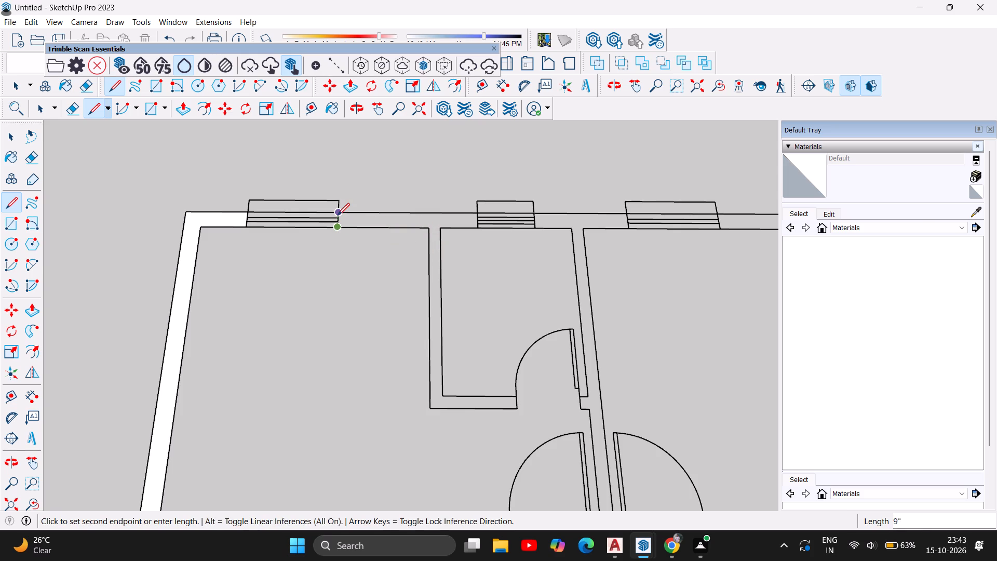
{"action": "left_click", "coordinate": [338, 215]}
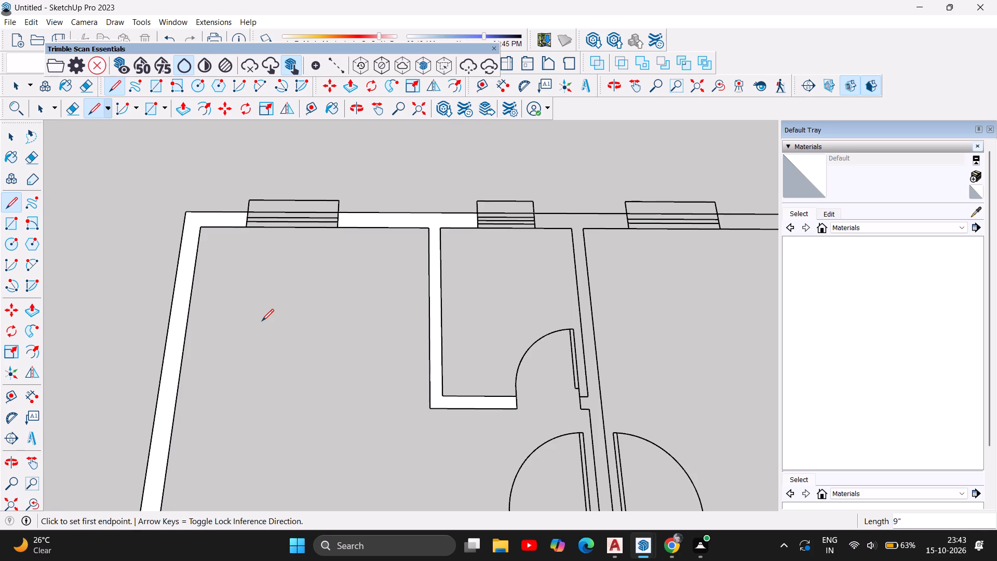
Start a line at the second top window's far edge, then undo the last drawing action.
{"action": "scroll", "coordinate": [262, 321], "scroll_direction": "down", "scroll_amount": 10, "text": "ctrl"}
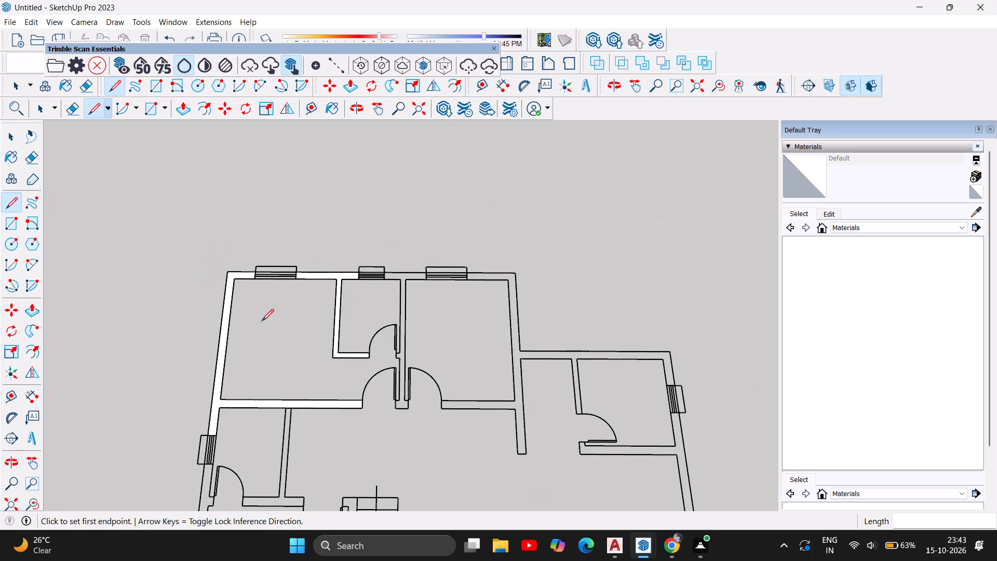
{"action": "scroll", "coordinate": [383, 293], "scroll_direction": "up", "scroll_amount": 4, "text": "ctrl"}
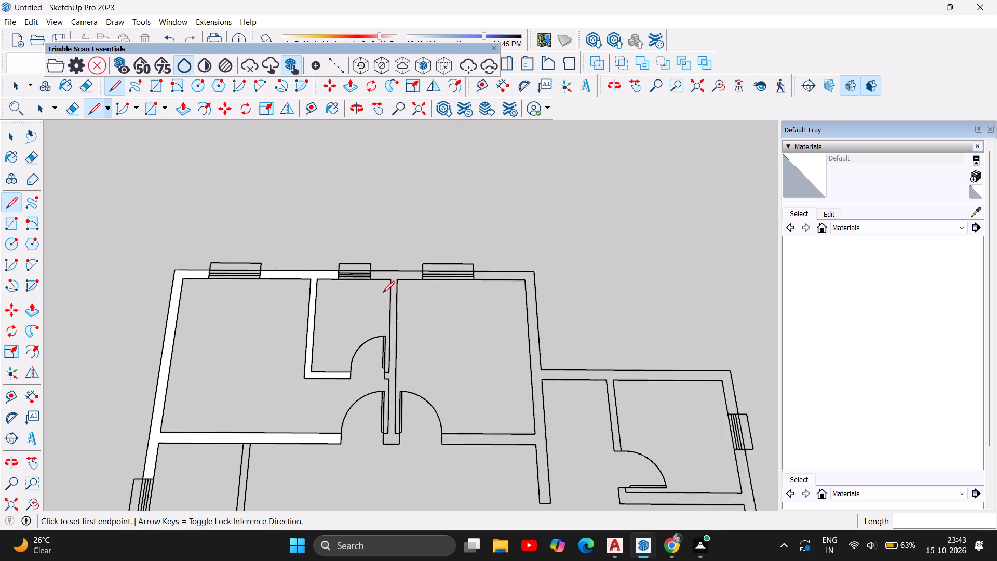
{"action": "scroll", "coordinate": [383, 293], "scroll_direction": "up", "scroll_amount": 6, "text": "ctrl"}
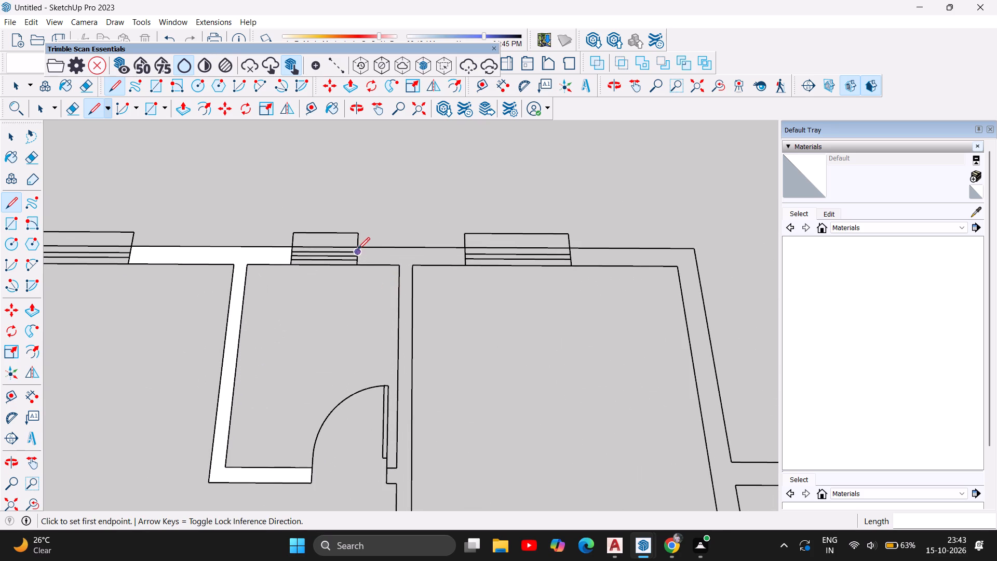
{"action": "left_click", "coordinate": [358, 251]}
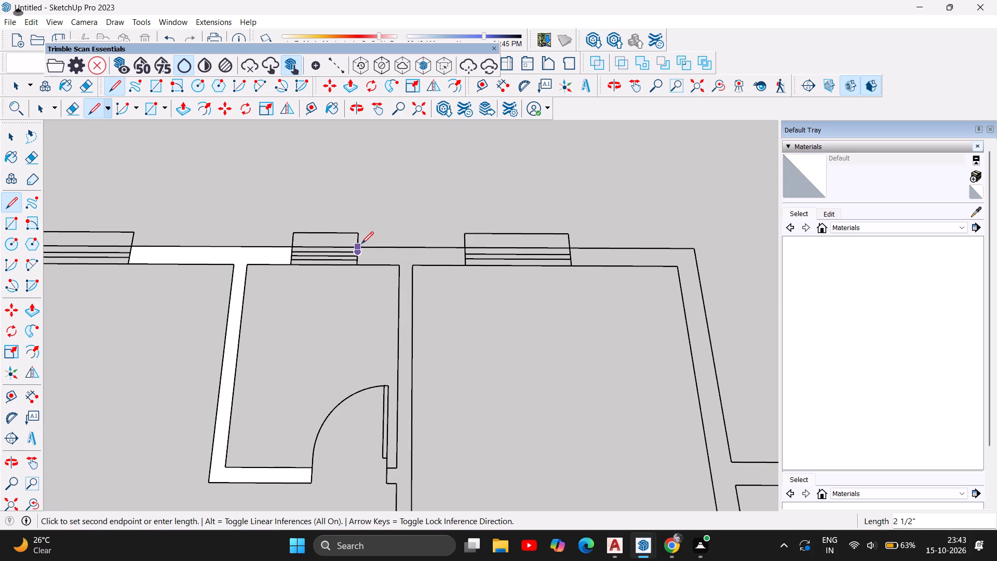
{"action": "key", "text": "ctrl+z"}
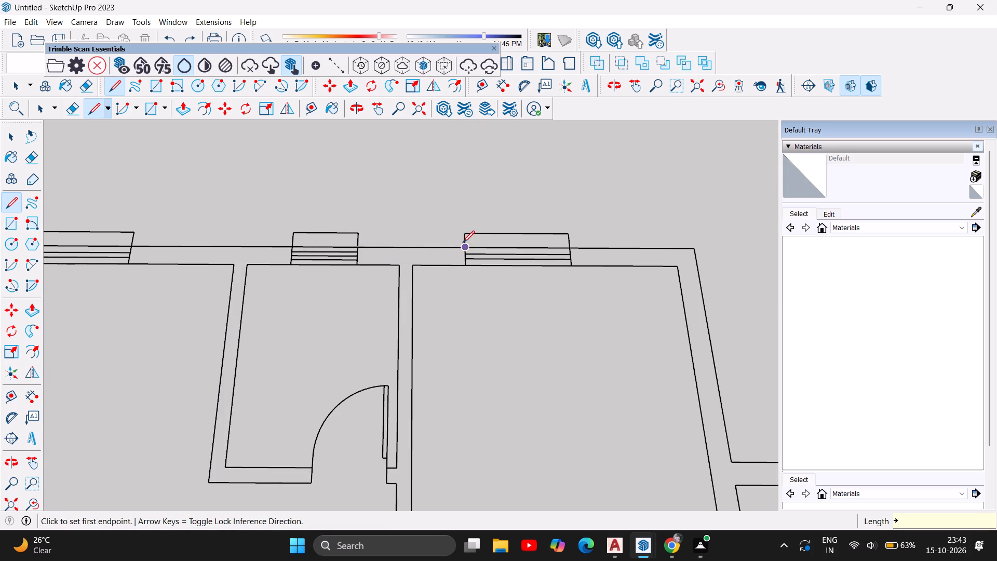
Redraw the 9" edge across the wall at the first top window to close the wall face up to the second window.
{"action": "scroll", "coordinate": [401, 220], "scroll_direction": "down", "scroll_amount": 6, "text": "ctrl"}
{"action": "scroll", "coordinate": [265, 223], "scroll_direction": "up", "scroll_amount": 4, "text": "ctrl"}
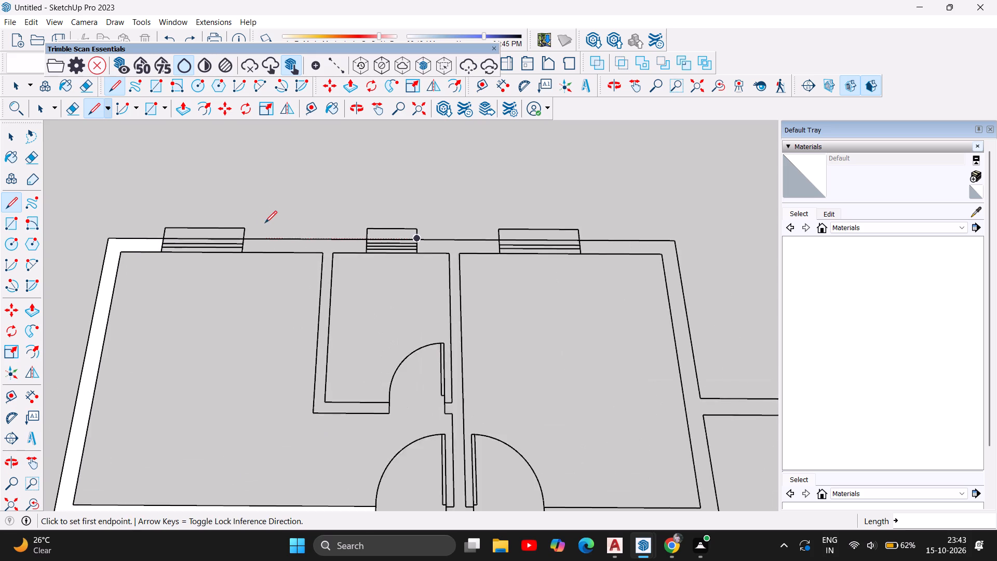
{"action": "left_click", "coordinate": [239, 257]}
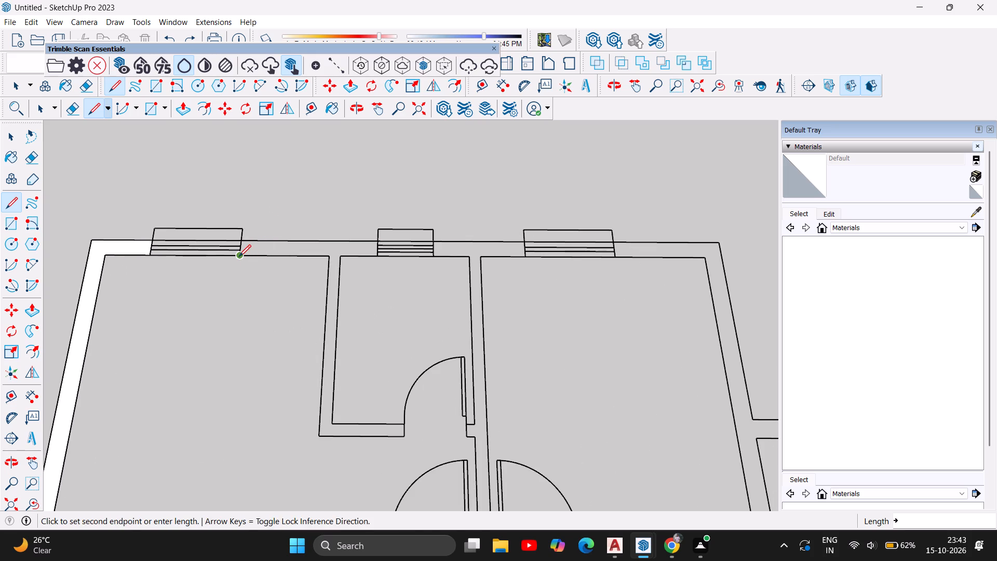
{"action": "left_click", "coordinate": [240, 242]}
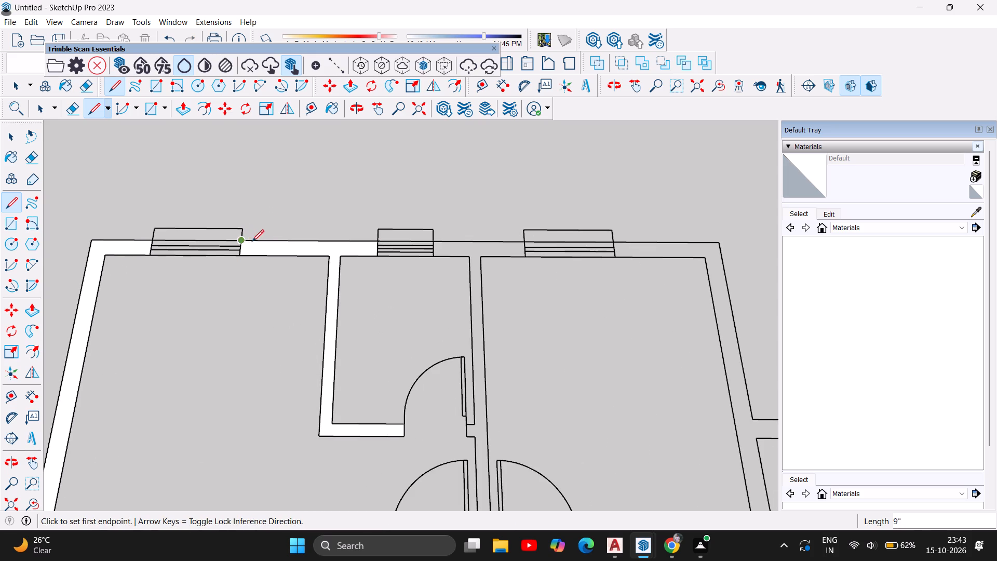
Trace the top wall between the second and third windows, about 4' 1" along the outside, and the inner edge back to the partition.
{"action": "left_click", "coordinate": [434, 257]}
{"action": "left_click", "coordinate": [434, 238]}
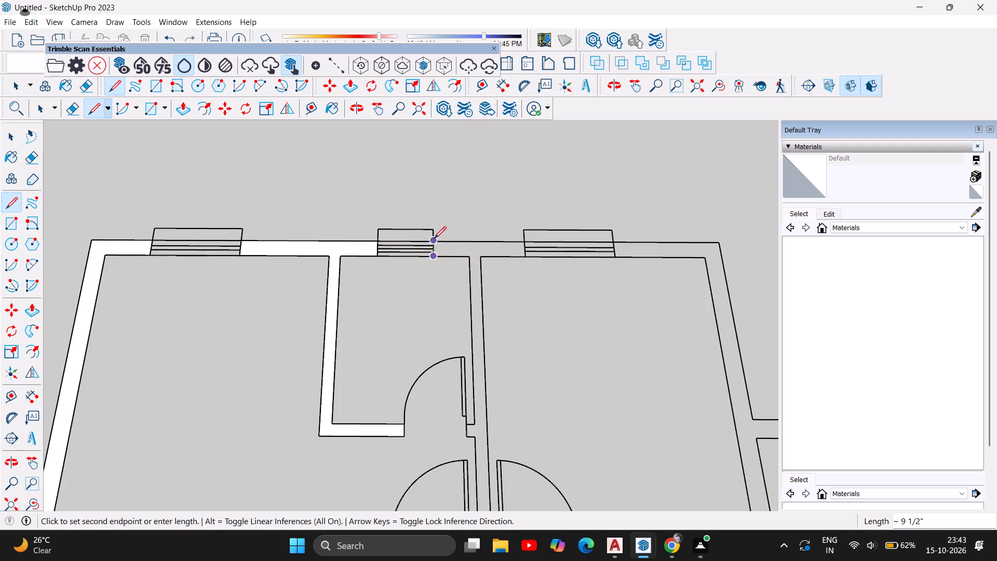
{"action": "left_click", "coordinate": [523, 241]}
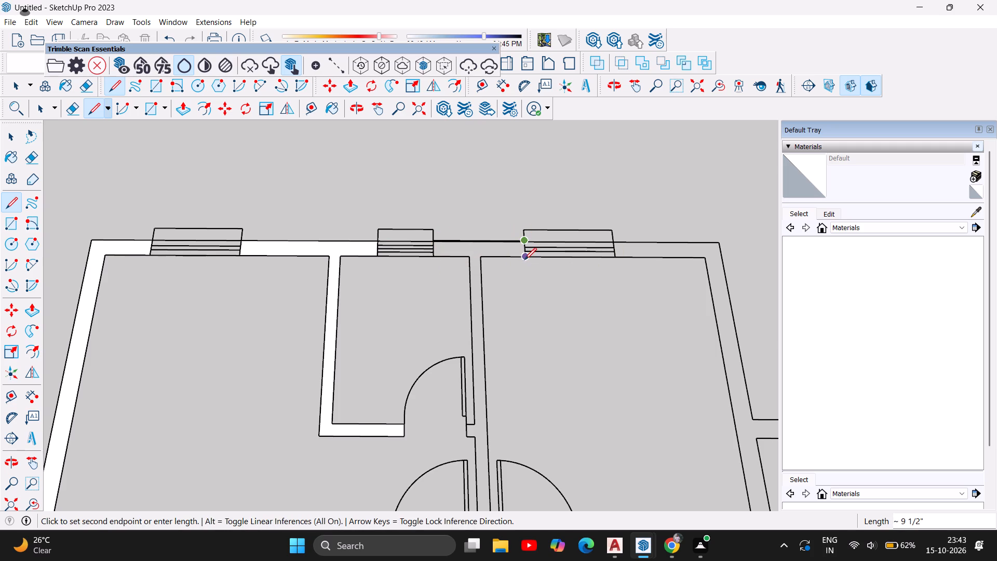
{"action": "left_click", "coordinate": [524, 260]}
{"action": "left_click", "coordinate": [483, 259]}
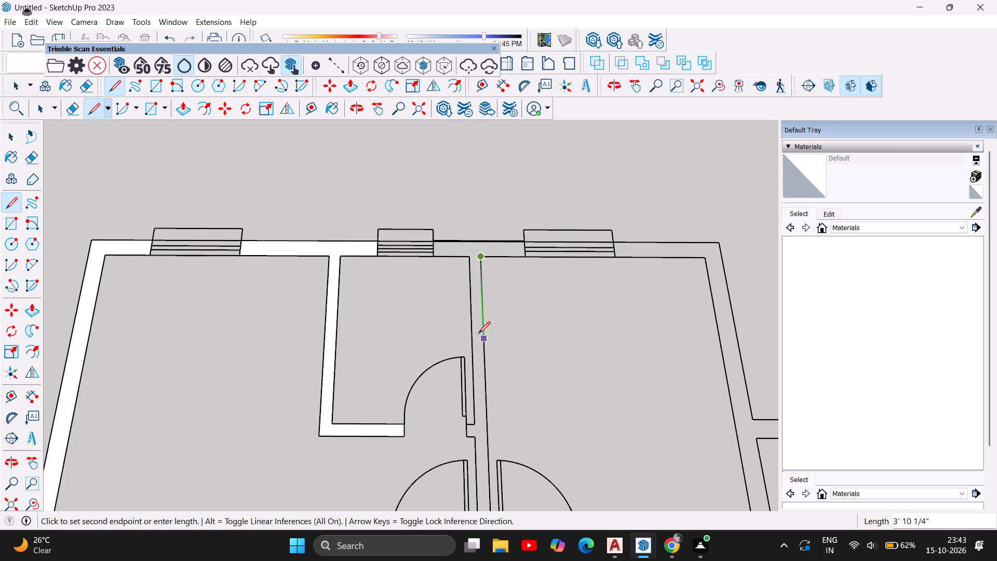
Trace the partition's 12' side facing the third-window room and its 1' 2" by 9" end block between the two door openings.
{"action": "scroll", "coordinate": [476, 333], "scroll_direction": "down", "scroll_amount": 4, "text": "ctrl"}
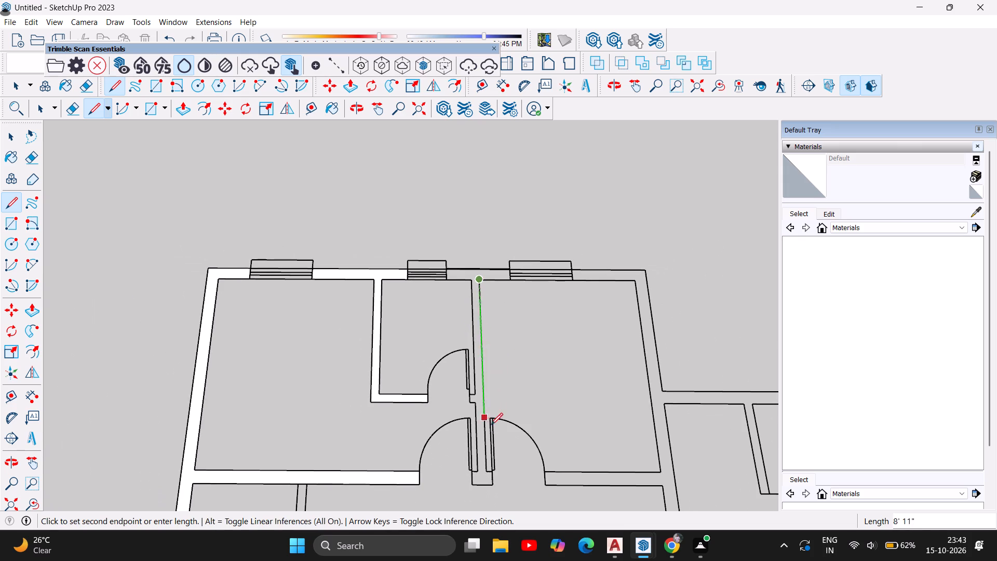
{"action": "left_click", "coordinate": [486, 471]}
{"action": "left_click", "coordinate": [493, 472]}
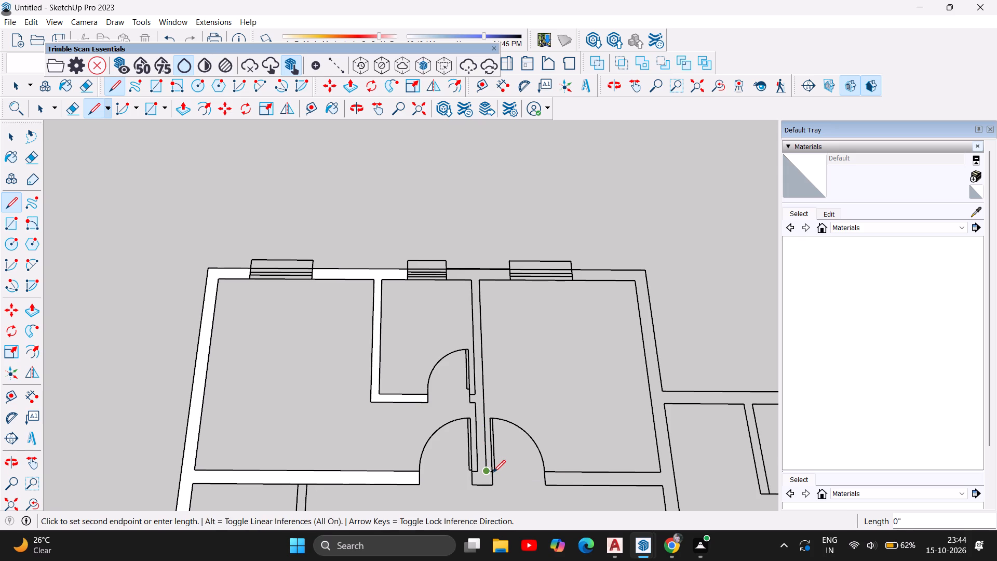
{"action": "left_click", "coordinate": [493, 472]}
{"action": "scroll", "coordinate": [493, 472], "scroll_direction": "up", "scroll_amount": 5, "text": "ctrl"}
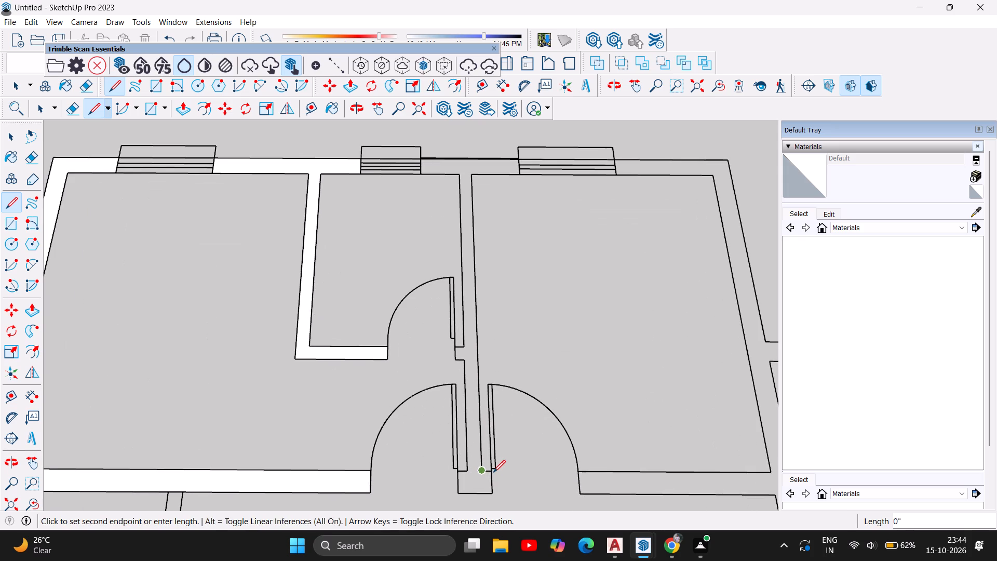
{"action": "left_click_drag", "start_coordinate": [482, 471], "coordinate": [491, 471]}
{"action": "left_click", "coordinate": [491, 471]}
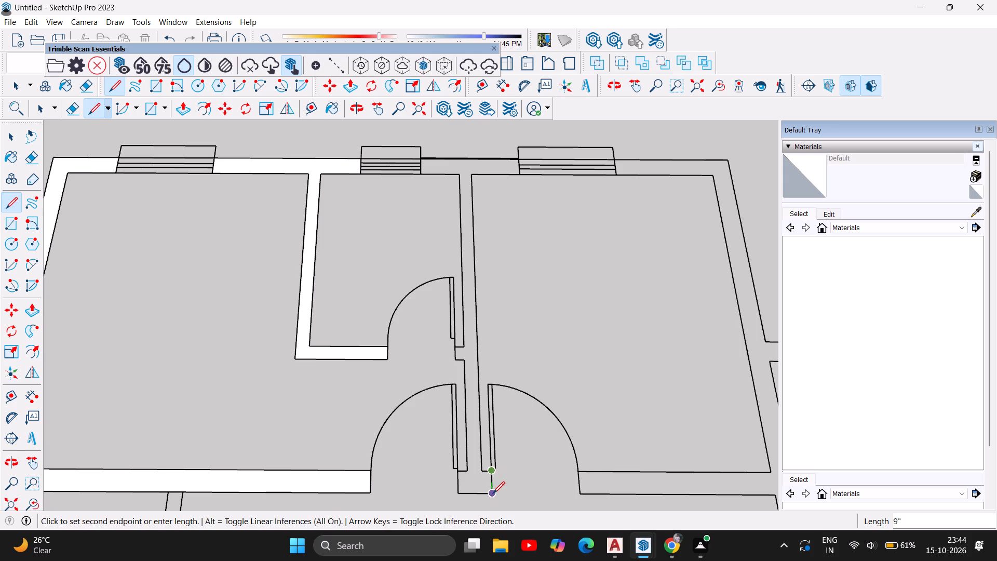
{"action": "left_click", "coordinate": [493, 493]}
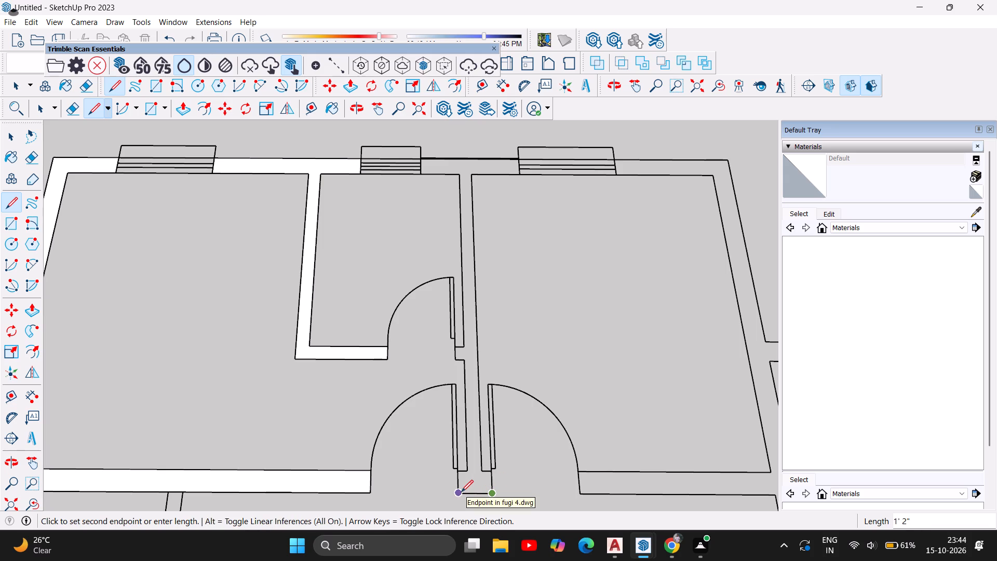
{"action": "left_click", "coordinate": [461, 492]}
{"action": "left_click", "coordinate": [454, 472]}
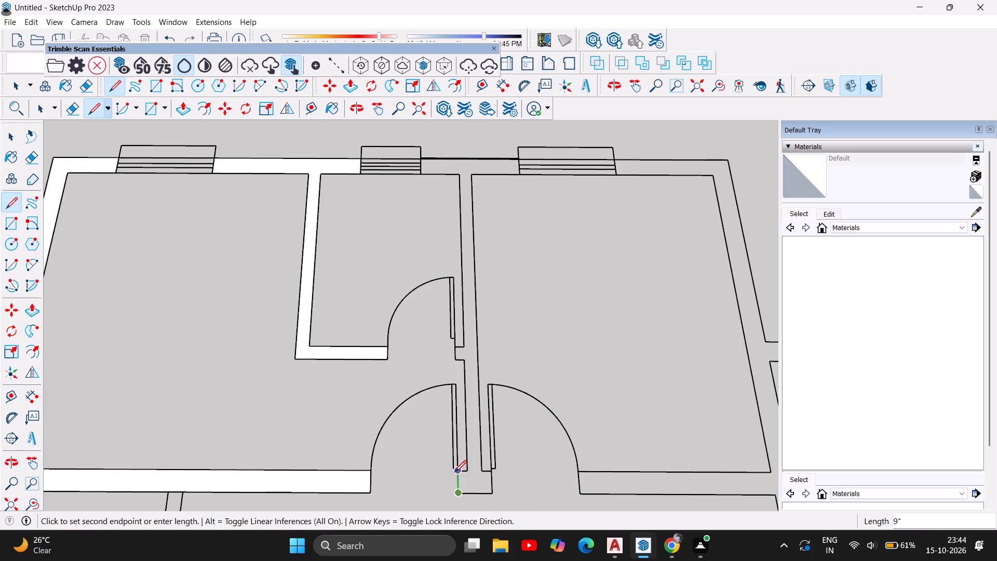
{"action": "left_click", "coordinate": [467, 471]}
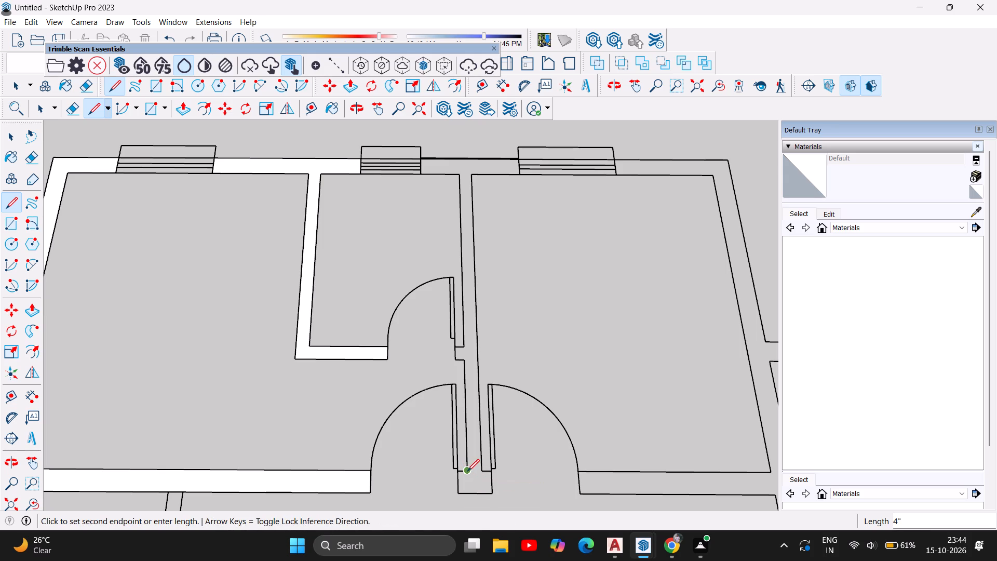
Trace the partition's other side around the 4" by 6" door jamb and 7' 6" up to the second window, closing the wall face.
{"action": "left_click", "coordinate": [465, 367]}
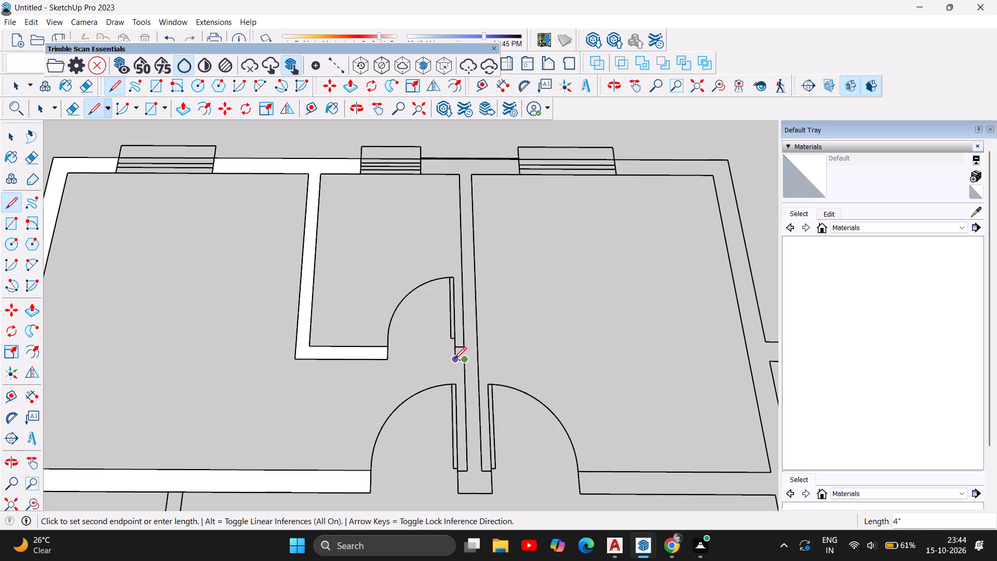
{"action": "left_click", "coordinate": [455, 359]}
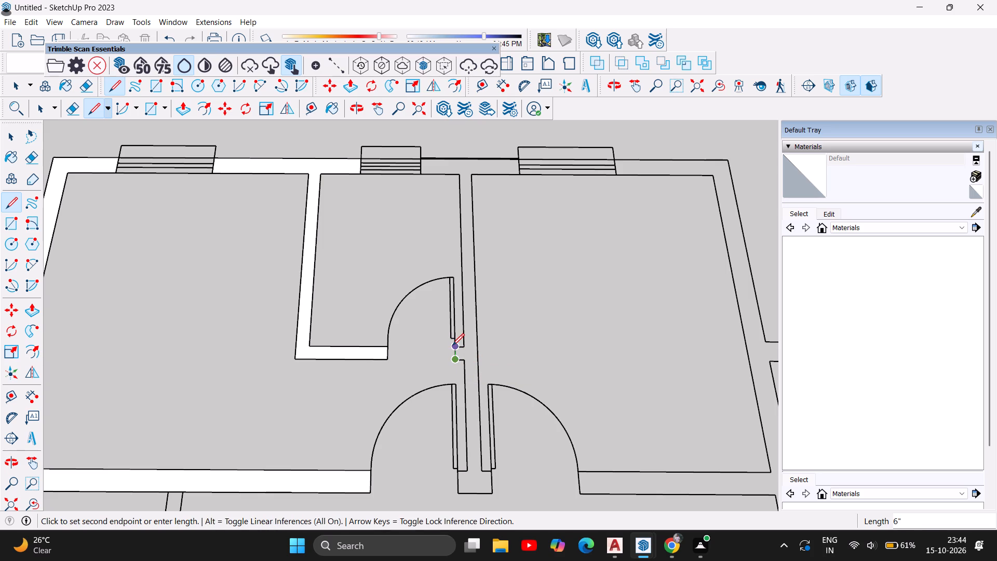
{"action": "left_click", "coordinate": [452, 345]}
{"action": "left_click", "coordinate": [464, 345]}
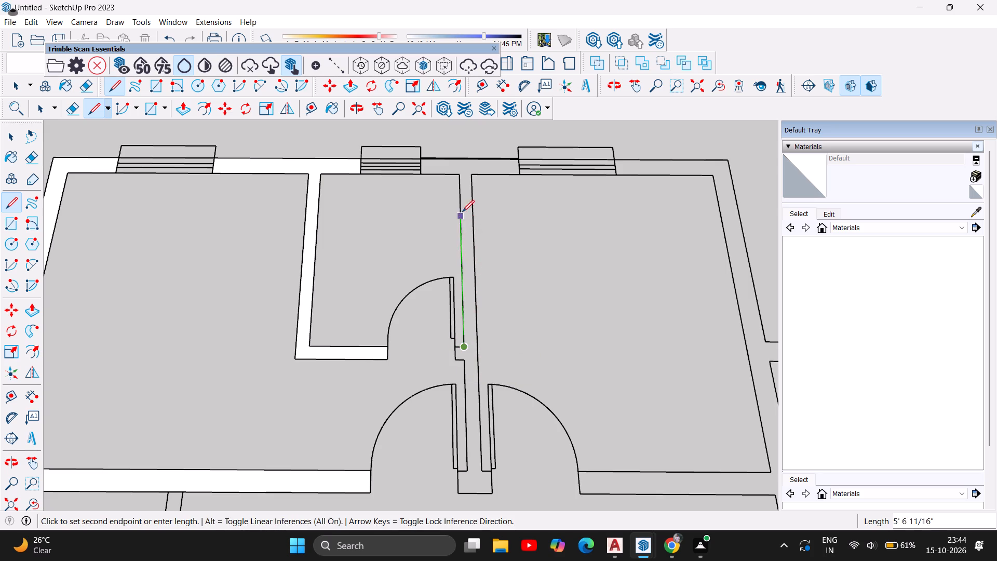
{"action": "left_click", "coordinate": [460, 176]}
{"action": "left_click", "coordinate": [421, 175]}
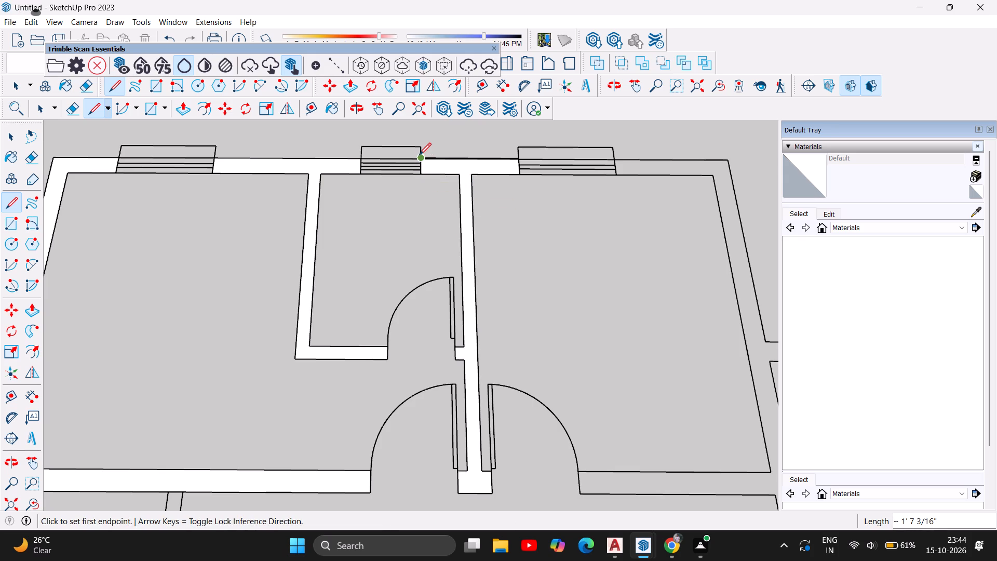
{"action": "left_click", "coordinate": [419, 155]}
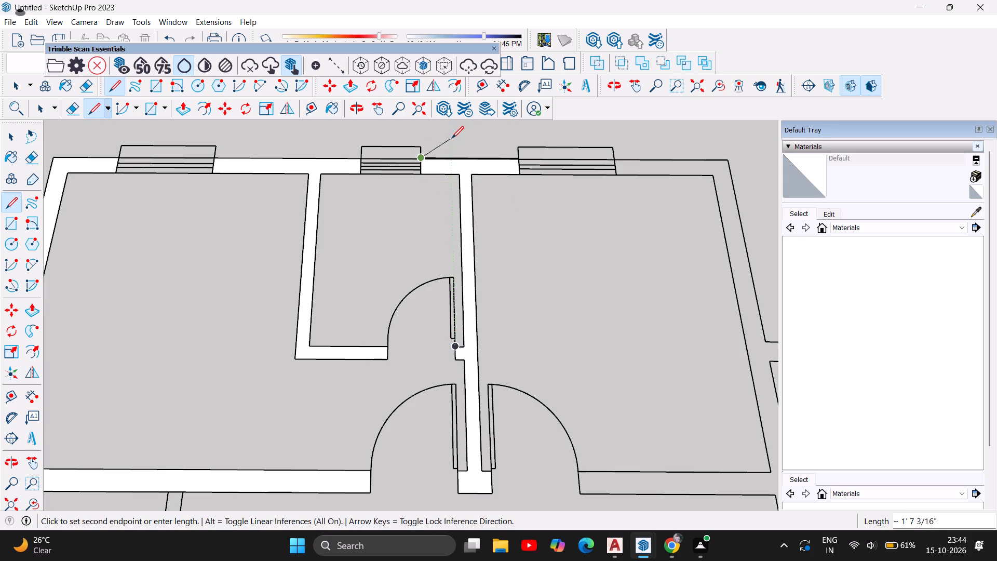
{"action": "key", "text": "Escape"}
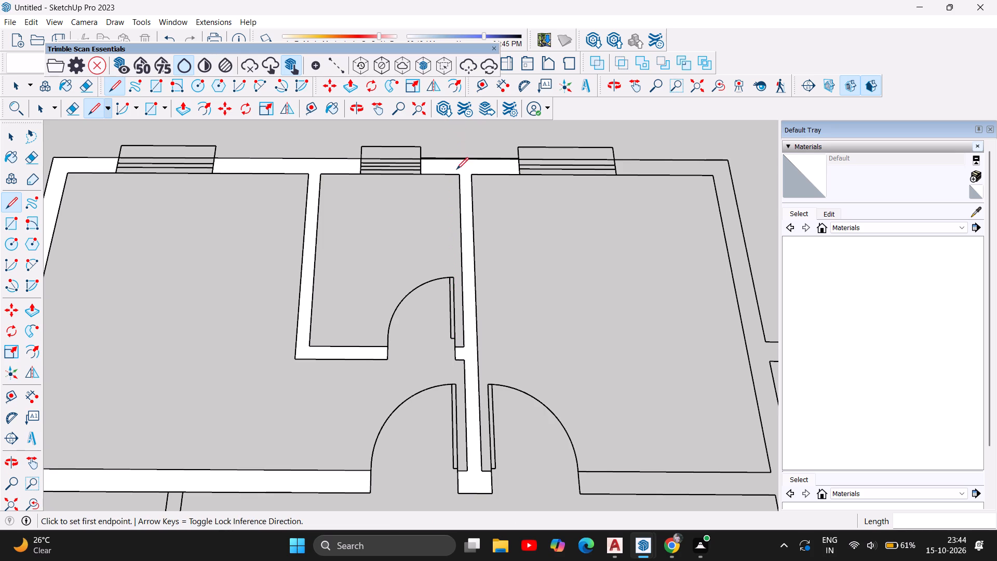
Trace the third-window room's inner wall edges: 9" at the door opening, 6' 8" to the corner, along the side wall, and 4' to the window.
{"action": "scroll", "coordinate": [390, 235], "scroll_direction": "down", "scroll_amount": 6, "text": "ctrl"}
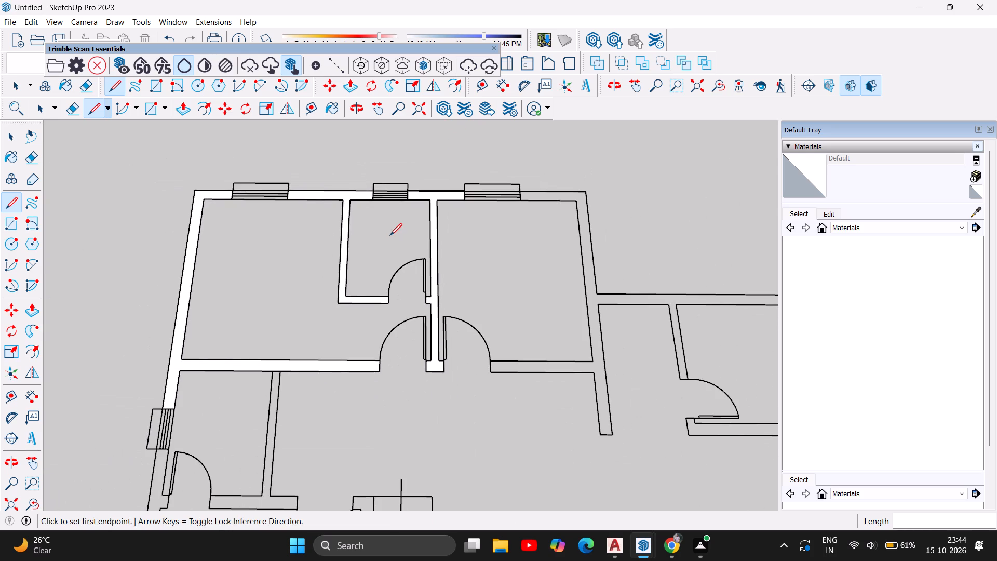
{"action": "scroll", "coordinate": [390, 235], "scroll_direction": "down", "scroll_amount": 6, "text": "ctrl"}
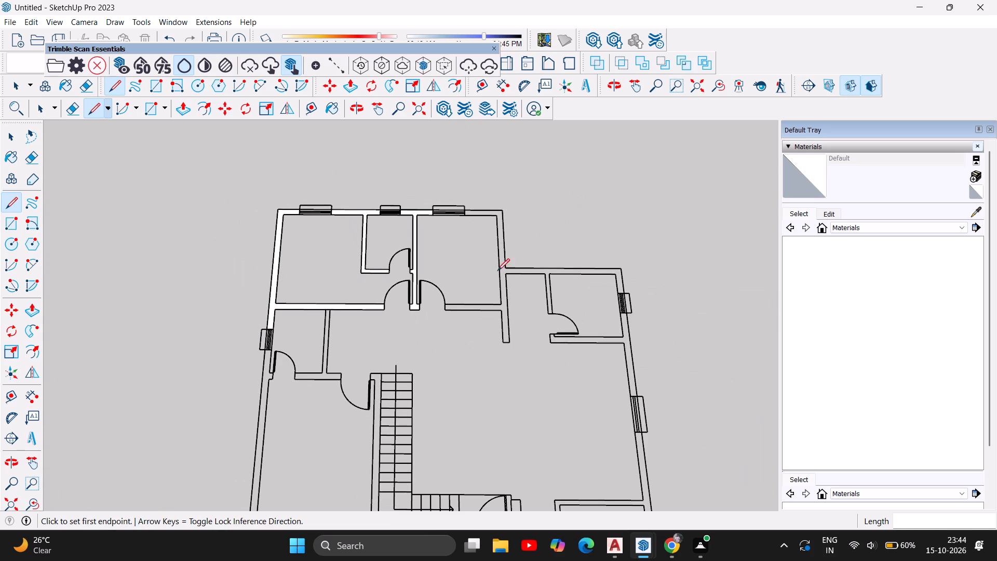
{"action": "scroll", "coordinate": [492, 275], "scroll_direction": "up", "scroll_amount": 5, "text": "ctrl"}
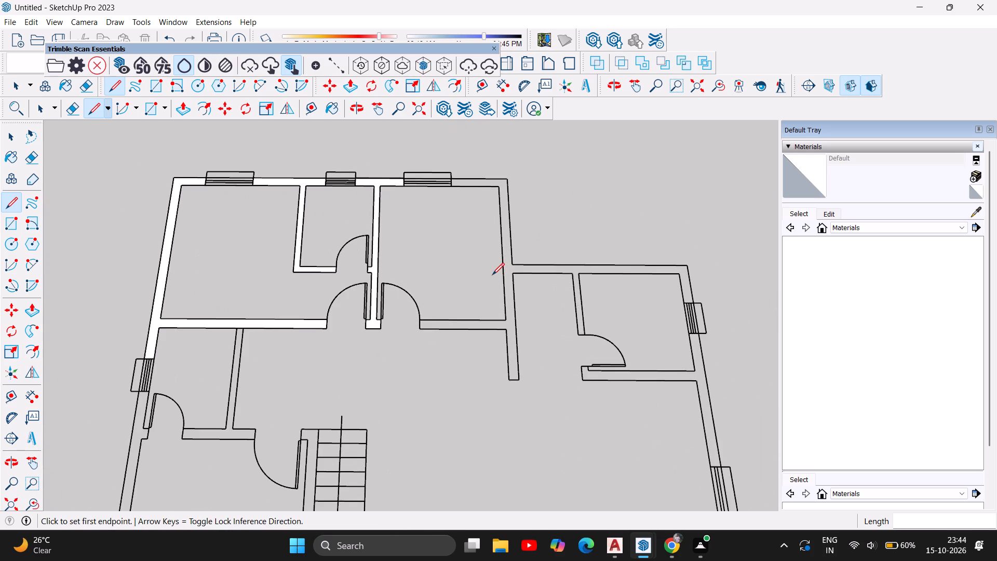
{"action": "scroll", "coordinate": [492, 275], "scroll_direction": "up", "scroll_amount": 2, "text": "ctrl"}
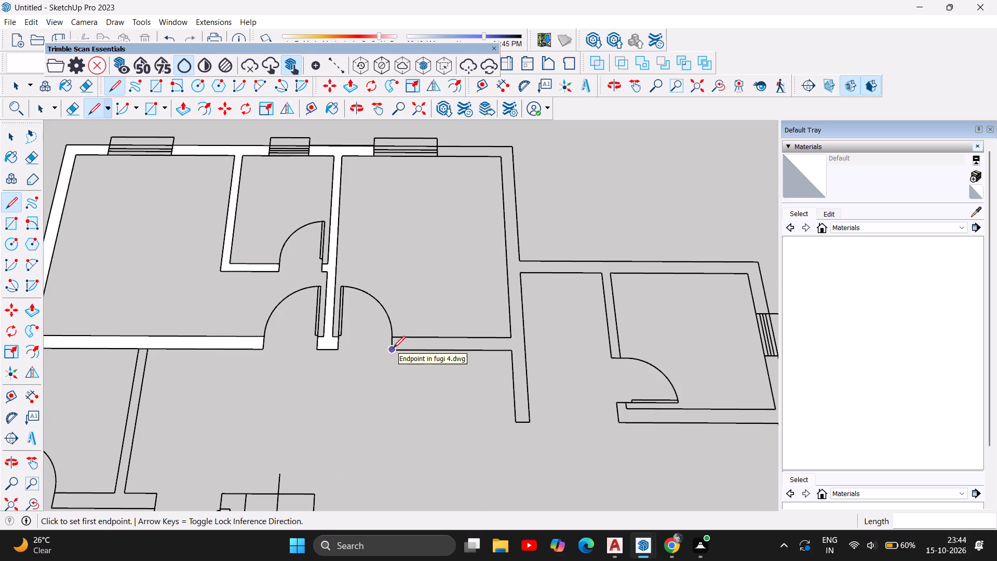
{"action": "left_click", "coordinate": [393, 348]}
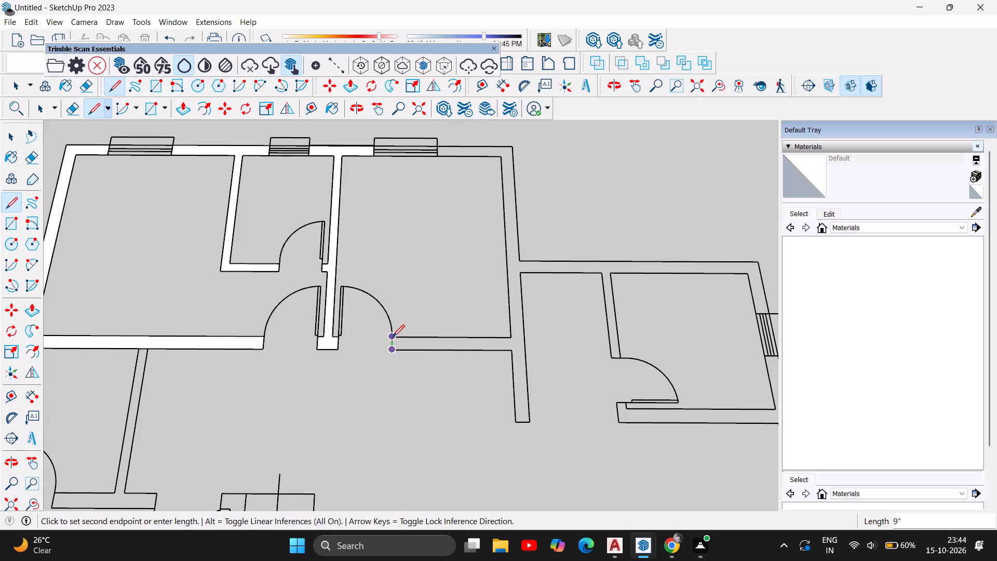
{"action": "left_click", "coordinate": [393, 338]}
{"action": "left_click", "coordinate": [507, 337]}
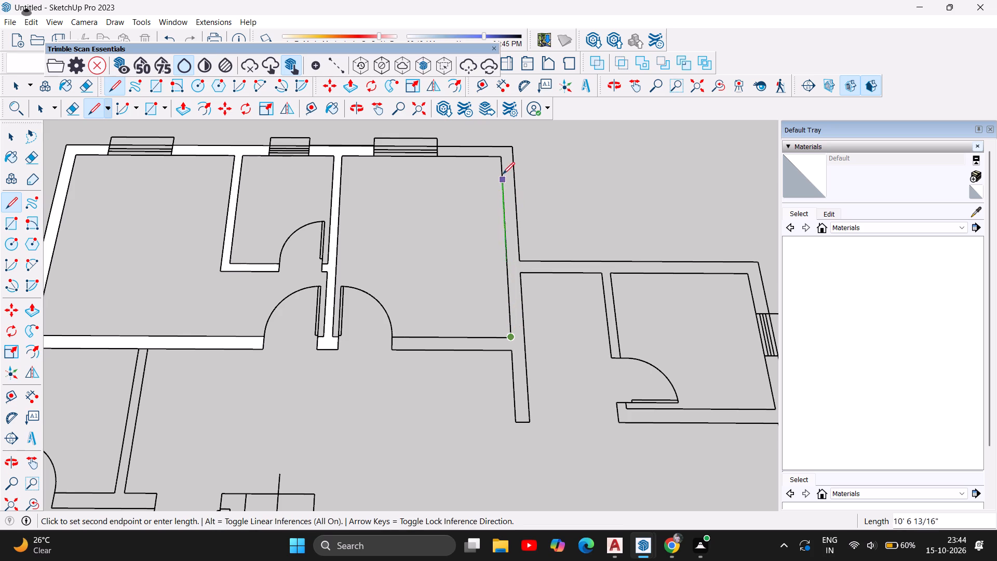
{"action": "left_click", "coordinate": [499, 160]}
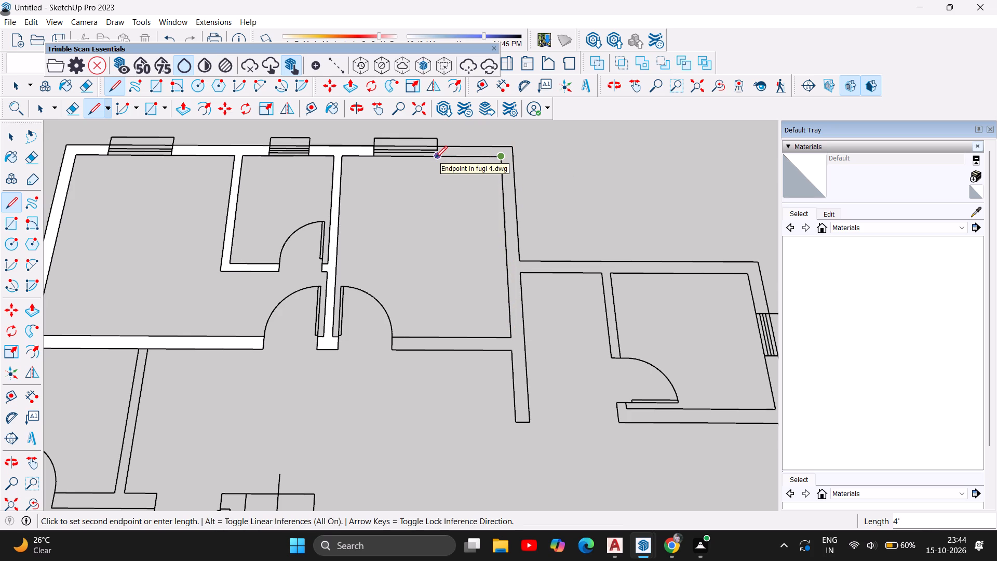
{"action": "left_click", "coordinate": [435, 158]}
Trace the outer wall edges from the third window: 9" across, 4' 9" to the corner, down the side wall, and 14' to the far corner.
{"action": "left_click", "coordinate": [434, 147]}
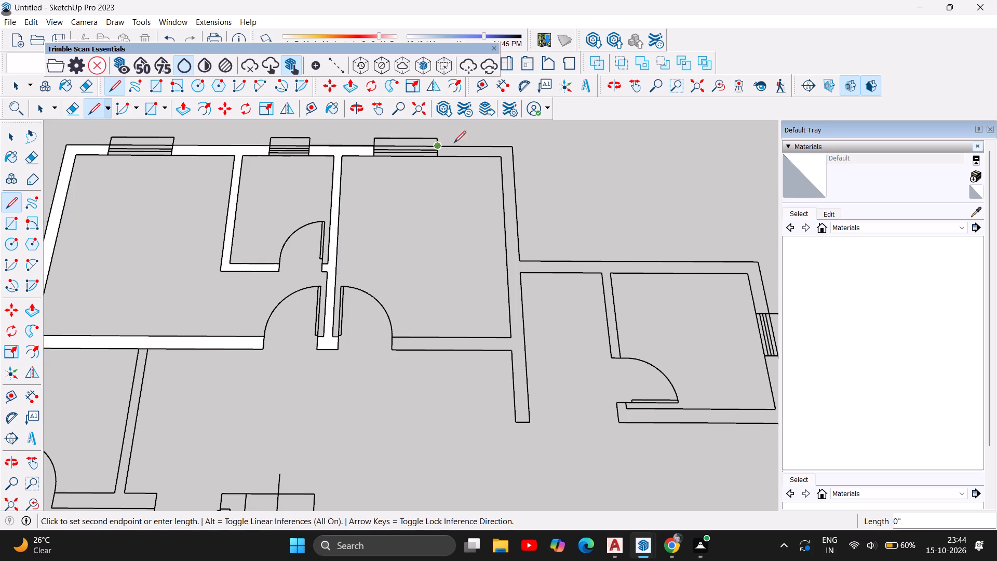
{"action": "left_click", "coordinate": [508, 149]}
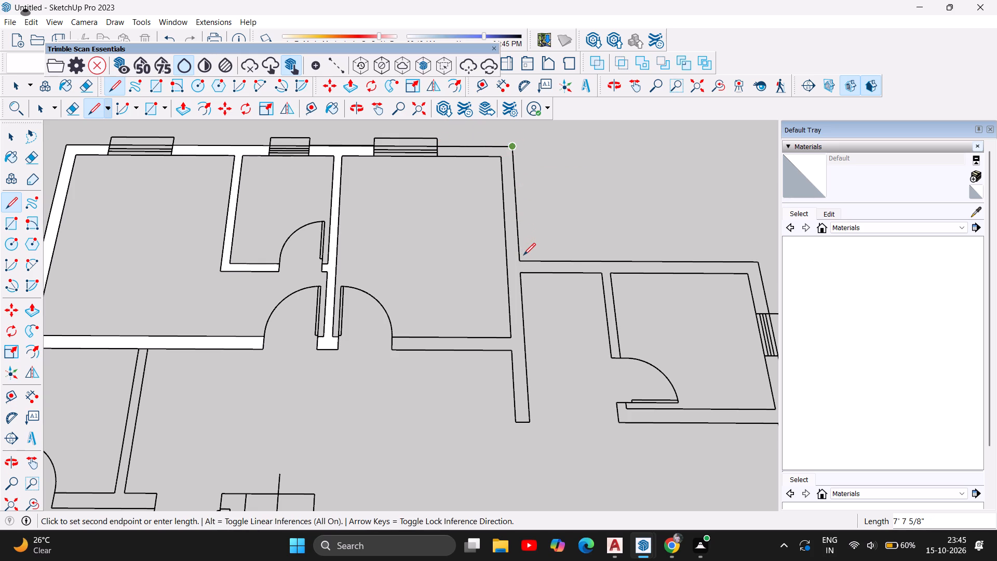
{"action": "left_click", "coordinate": [521, 259]}
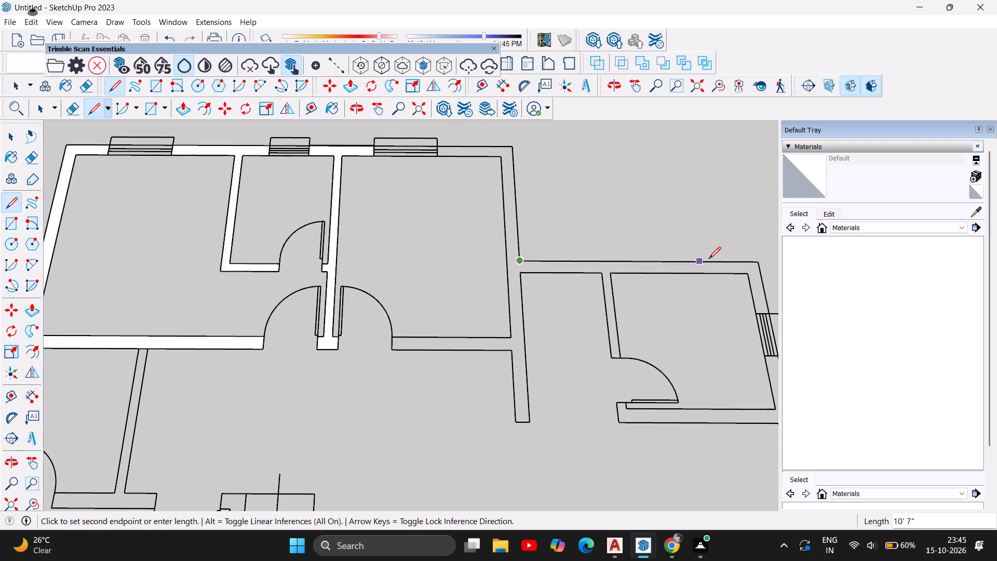
{"action": "left_click", "coordinate": [753, 261]}
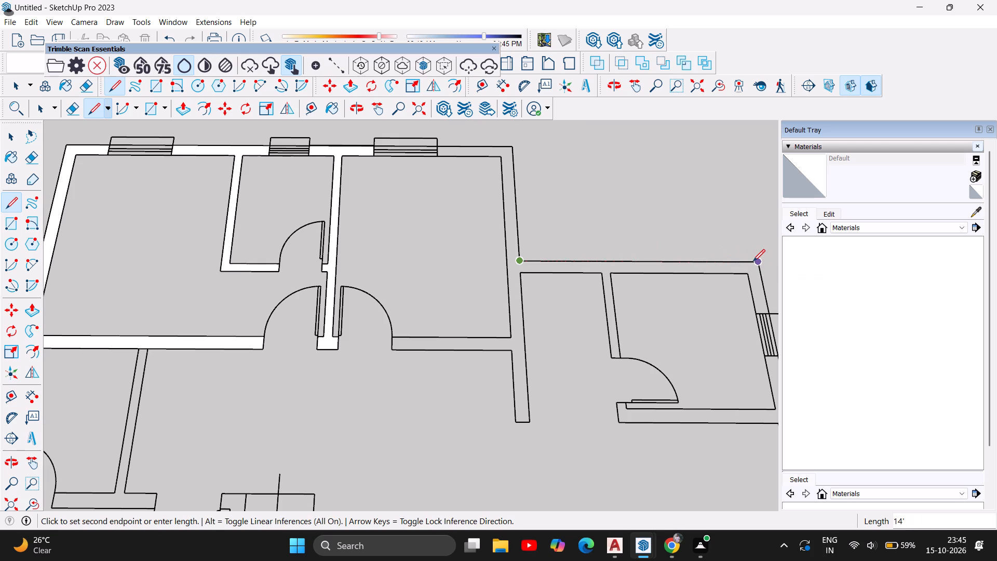
Trace the small room's side wall 3' 3" to its window, 9" across, back to the inner corner, and 8' to the partition.
{"action": "scroll", "coordinate": [753, 261], "scroll_direction": "down", "scroll_amount": 7, "text": "ctrl"}
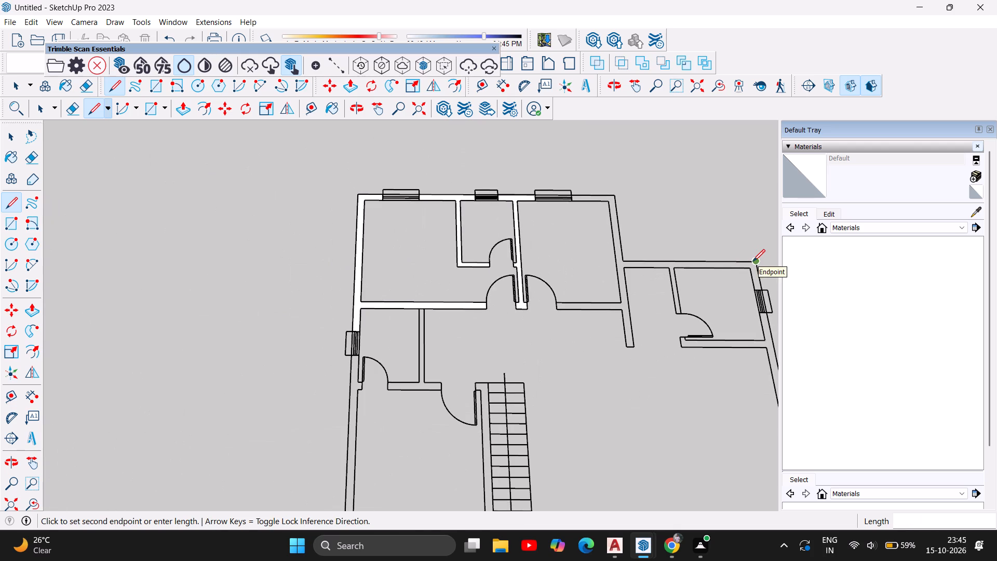
{"action": "left_click", "coordinate": [763, 287]}
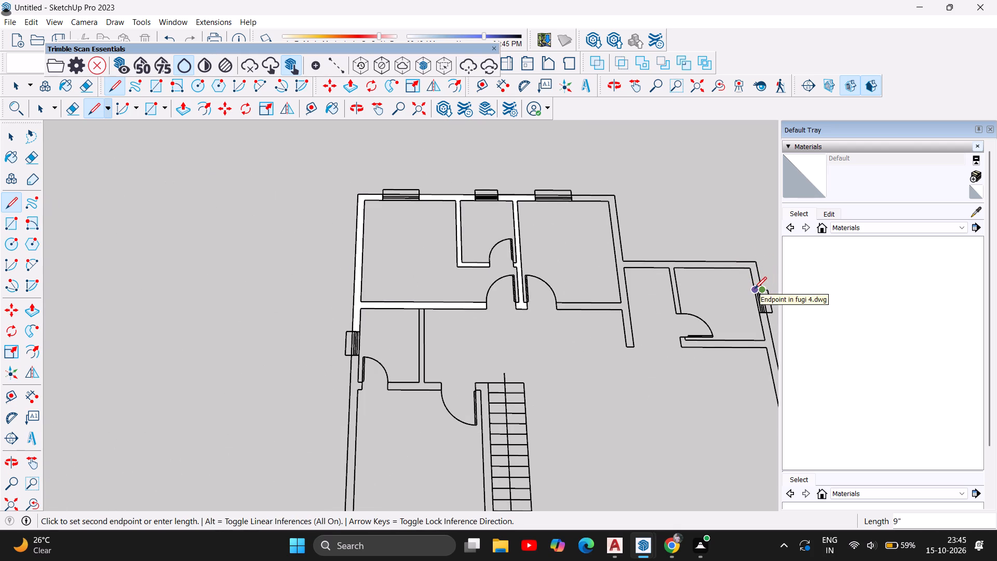
{"action": "left_click", "coordinate": [755, 289]}
{"action": "left_click", "coordinate": [749, 272]}
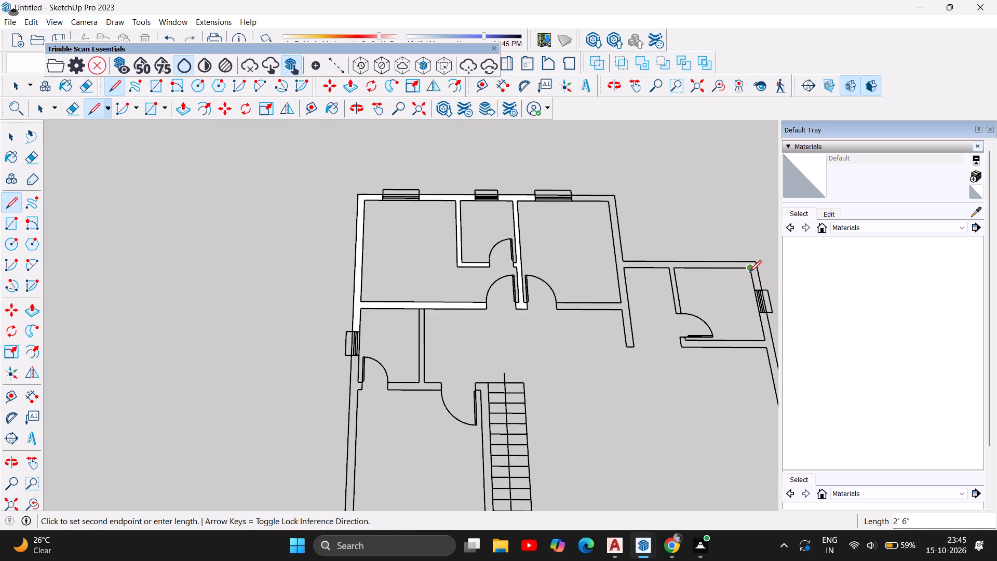
{"action": "left_click", "coordinate": [673, 269]}
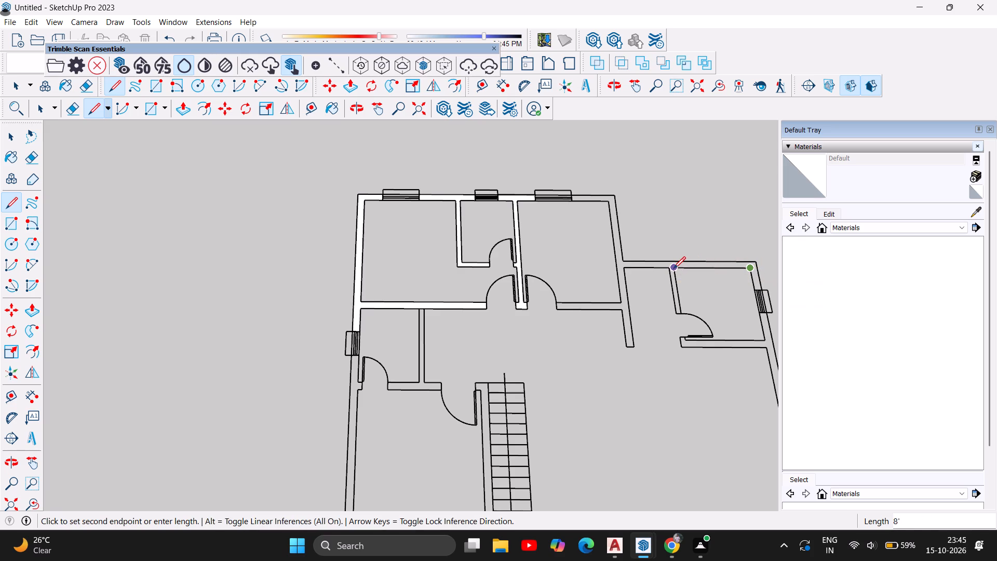
Trace the small room's partition down to the door opening, across its 6" end, and back up its other side.
{"action": "left_click", "coordinate": [682, 309]}
{"action": "scroll", "coordinate": [676, 313], "scroll_direction": "up", "scroll_amount": 6, "text": "ctrl"}
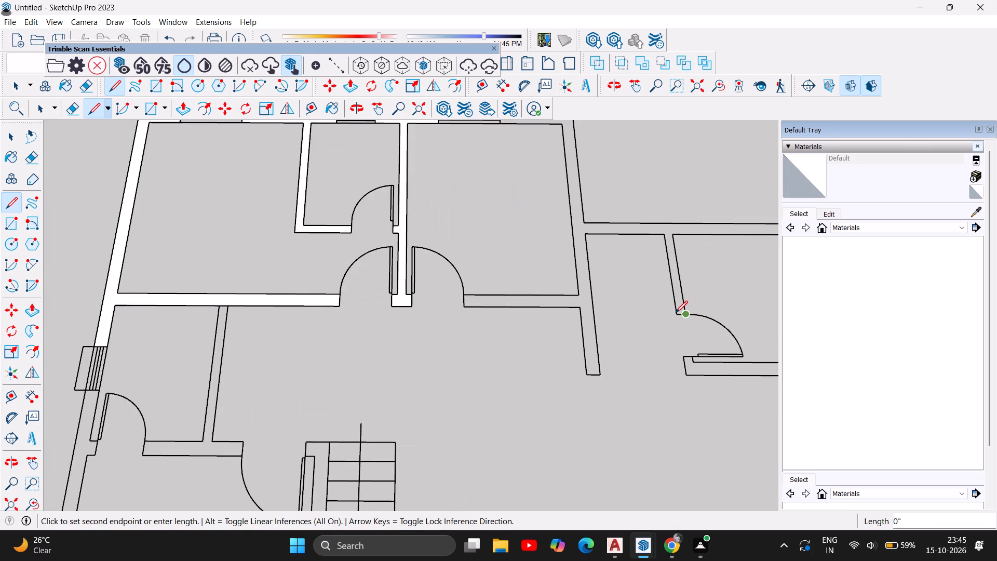
{"action": "scroll", "coordinate": [676, 313], "scroll_direction": "up", "scroll_amount": 5, "text": "ctrl"}
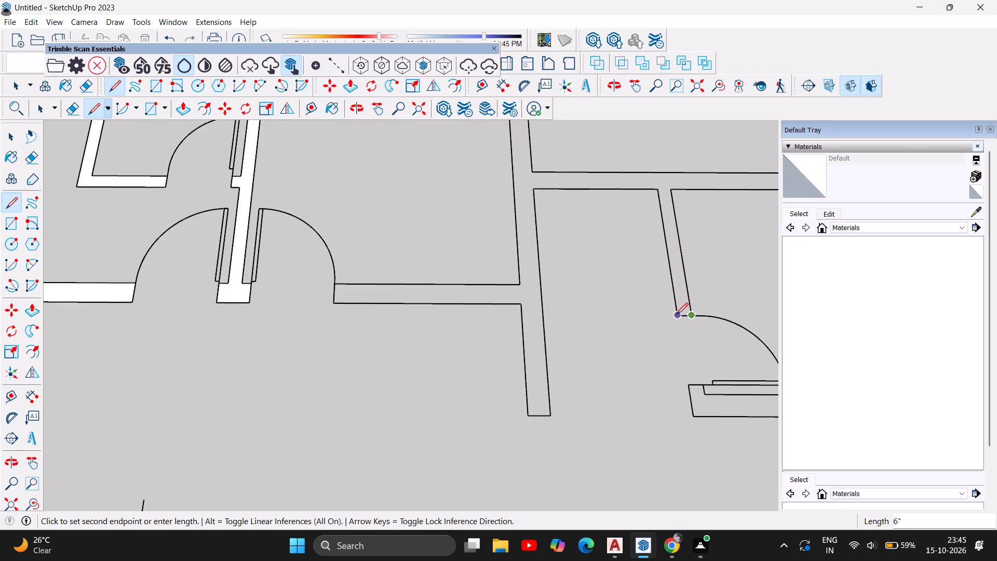
{"action": "left_click", "coordinate": [677, 316]}
{"action": "left_click", "coordinate": [659, 194]}
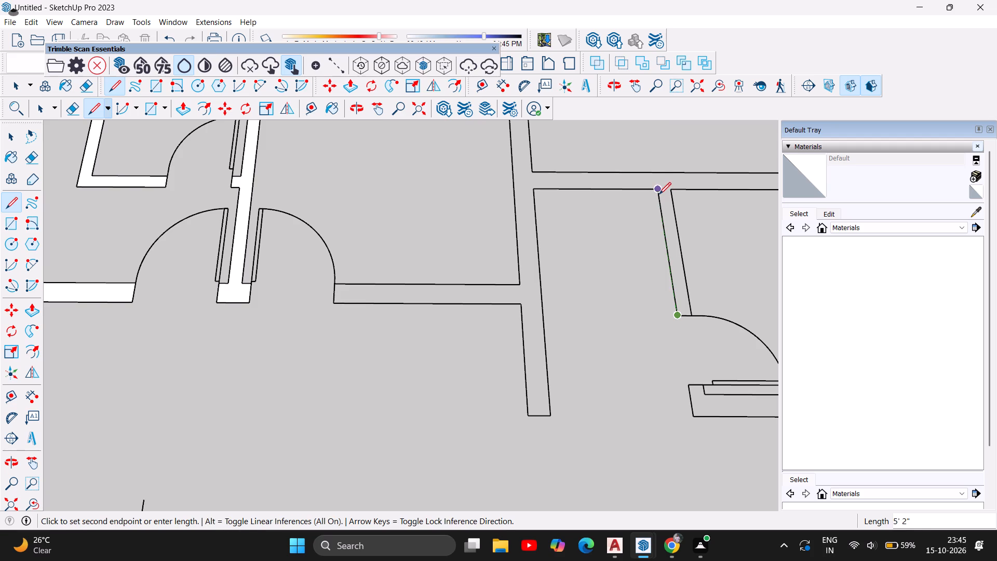
Trace 4' 9" to the corner, 8' 9" down the wall stub, its 9" end, and back along 6' 8" to the door, closing the face.
{"action": "left_click", "coordinate": [536, 191]}
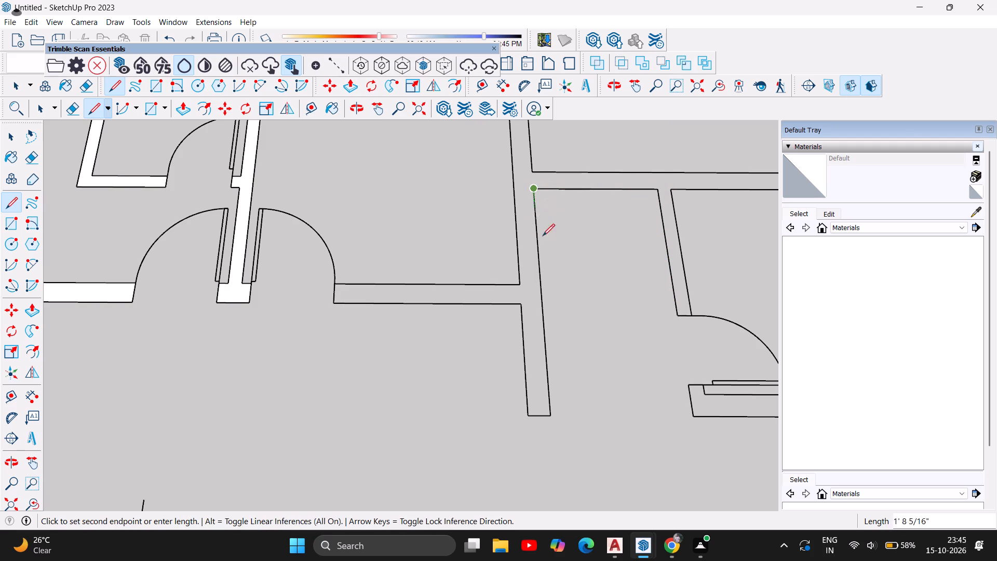
{"action": "left_click", "coordinate": [554, 410]}
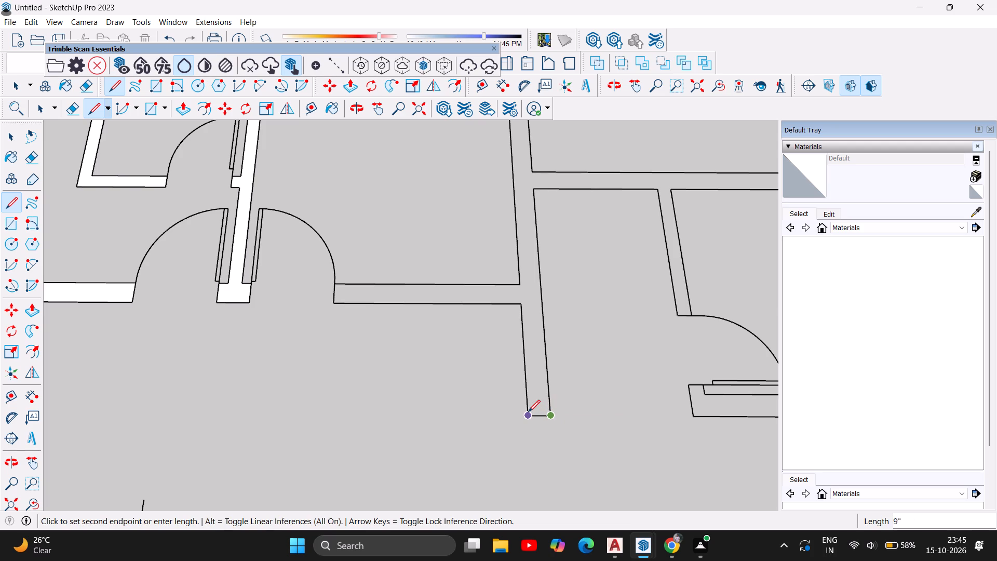
{"action": "left_click", "coordinate": [528, 412]}
{"action": "left_click", "coordinate": [523, 303]}
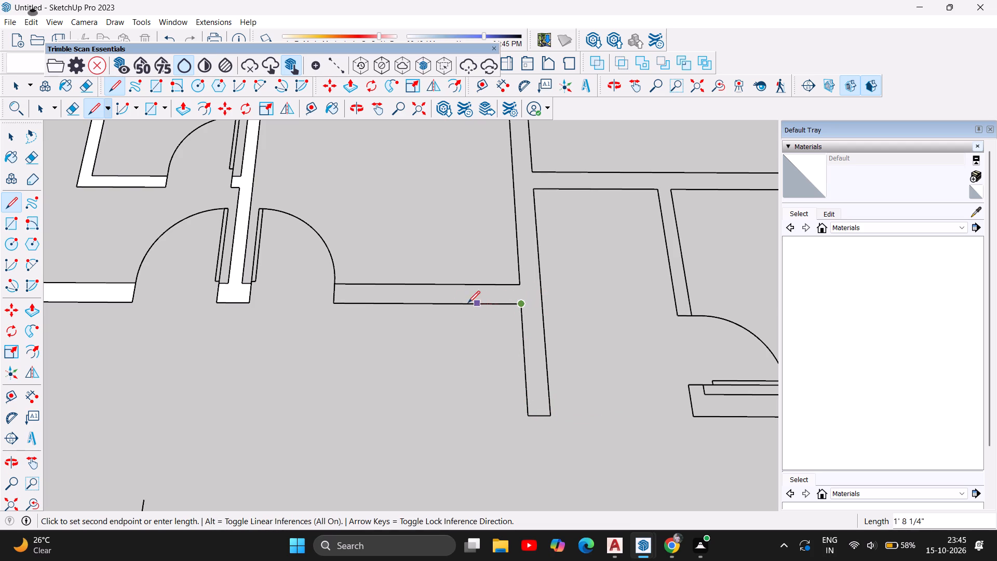
{"action": "left_click", "coordinate": [336, 303]}
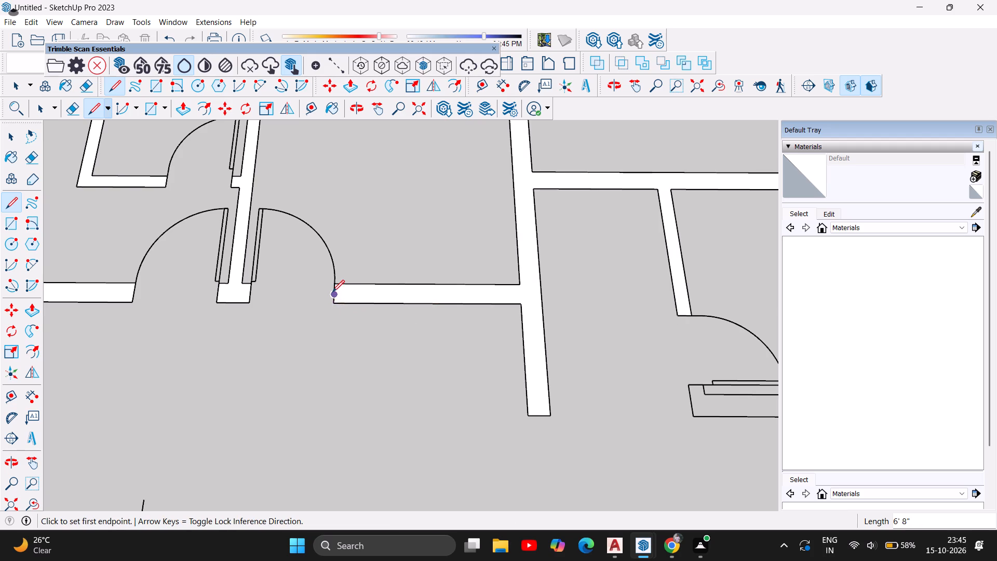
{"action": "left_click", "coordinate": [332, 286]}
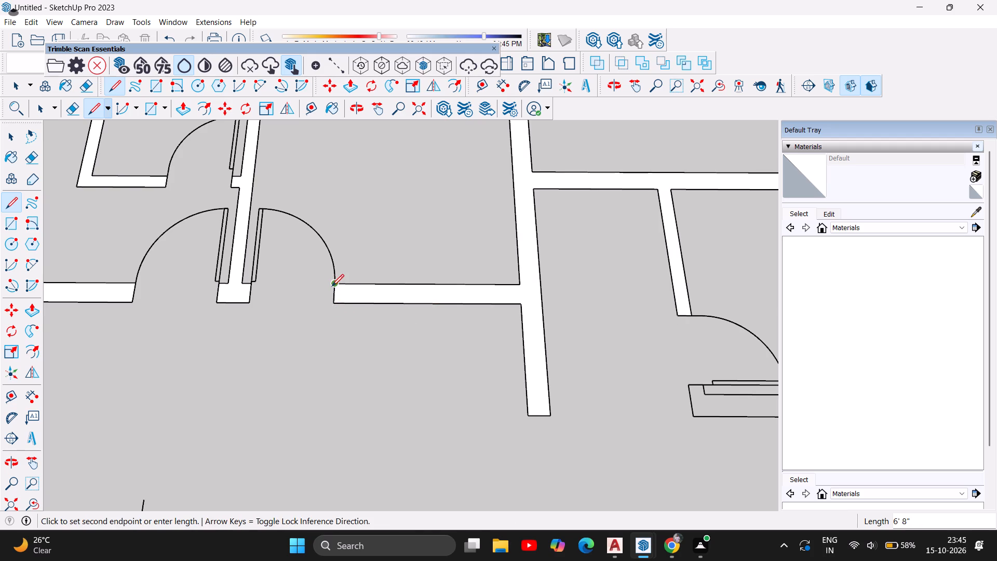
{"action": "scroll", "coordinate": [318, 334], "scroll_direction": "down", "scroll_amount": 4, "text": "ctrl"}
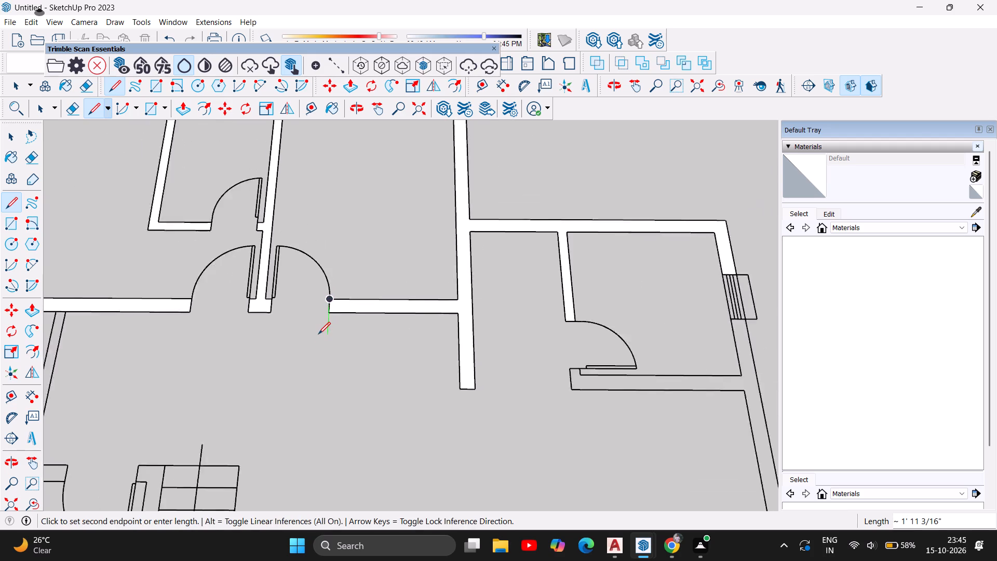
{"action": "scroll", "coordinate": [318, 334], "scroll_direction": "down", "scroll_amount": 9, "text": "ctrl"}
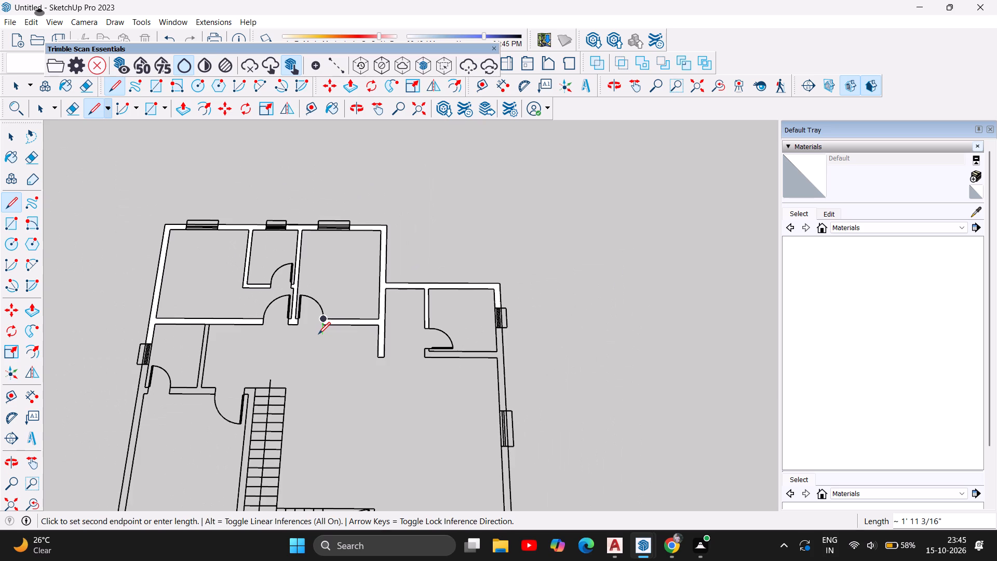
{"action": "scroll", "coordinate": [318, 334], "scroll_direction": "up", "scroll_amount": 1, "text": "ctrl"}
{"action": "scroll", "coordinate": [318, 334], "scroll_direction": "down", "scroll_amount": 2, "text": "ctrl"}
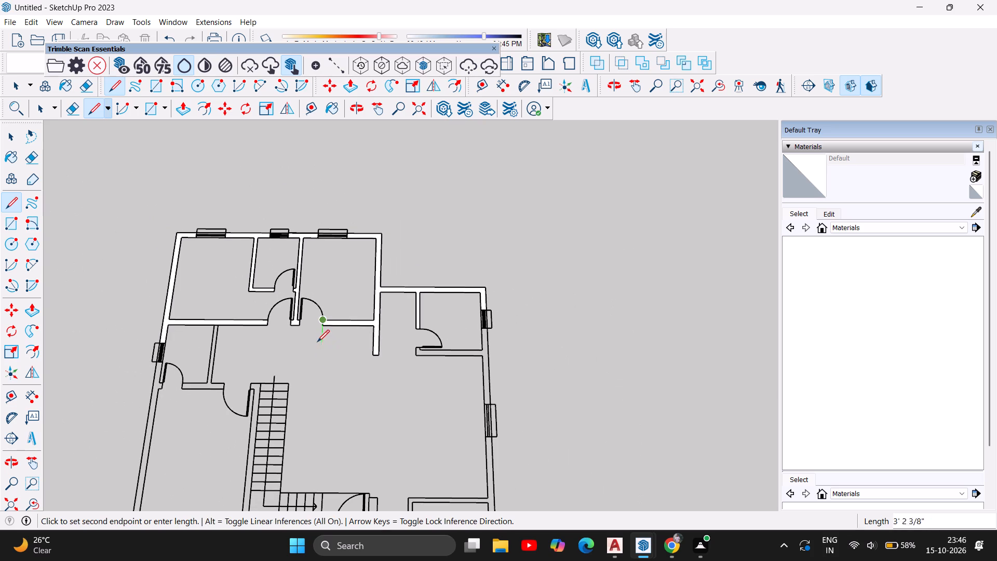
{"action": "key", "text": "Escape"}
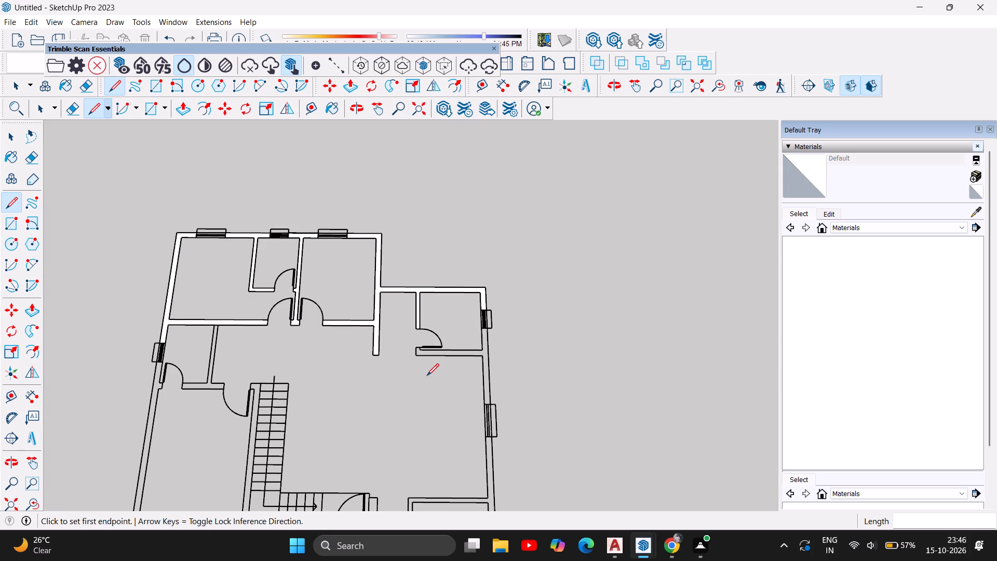
Trace the small room's bottom wall from the door jamb corner: its top edge, the 1' 1" end, and the 8' 6" lower edge.
{"action": "scroll", "coordinate": [427, 376], "scroll_direction": "up", "scroll_amount": 12, "text": "ctrl"}
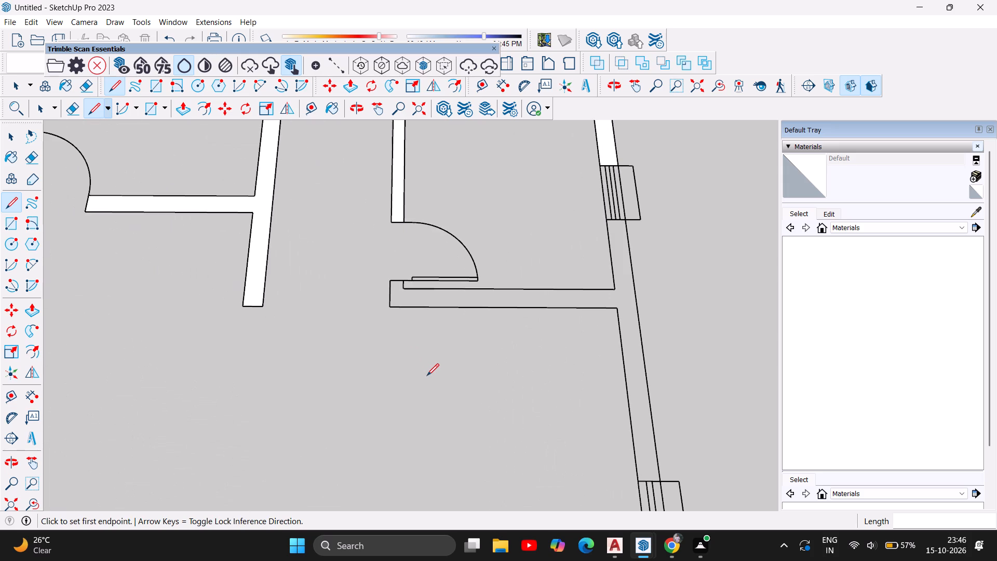
{"action": "left_click", "coordinate": [405, 279]}
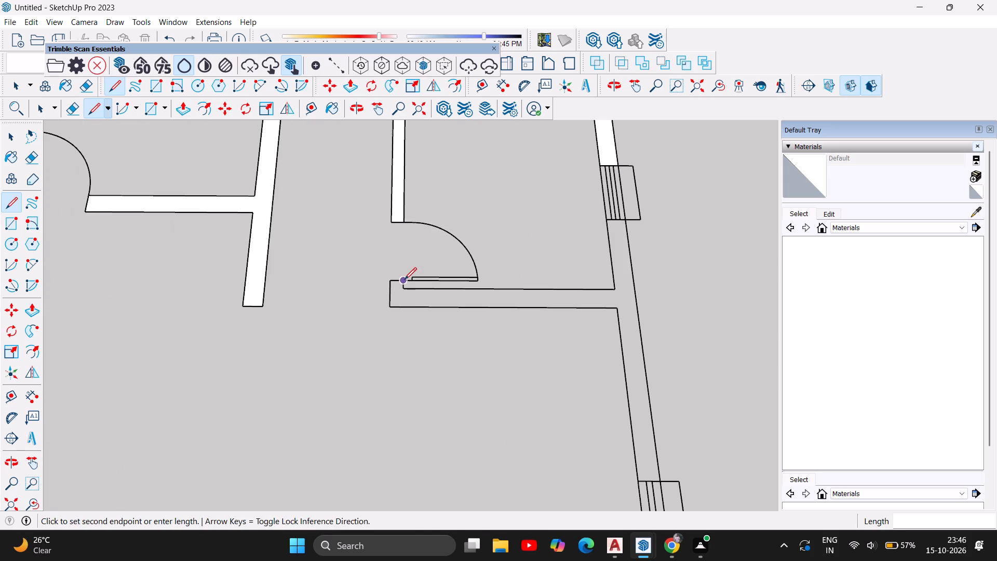
{"action": "left_click", "coordinate": [390, 278]}
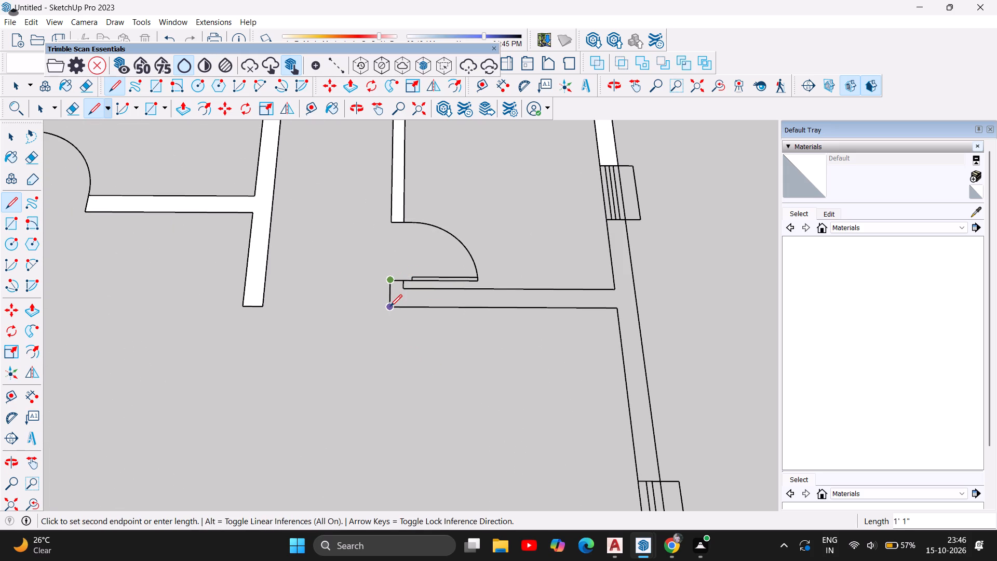
{"action": "left_click", "coordinate": [390, 306]}
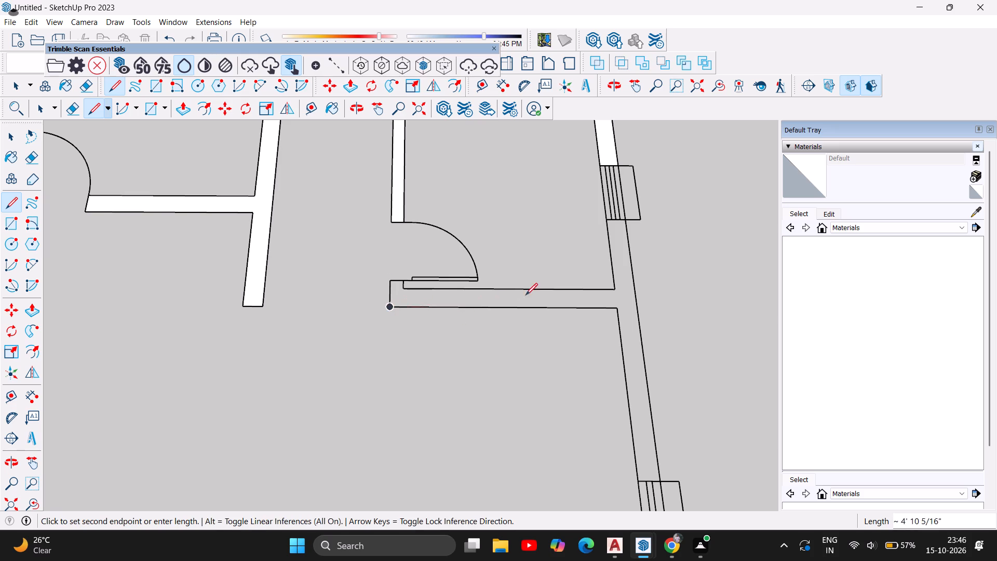
{"action": "left_click", "coordinate": [615, 308]}
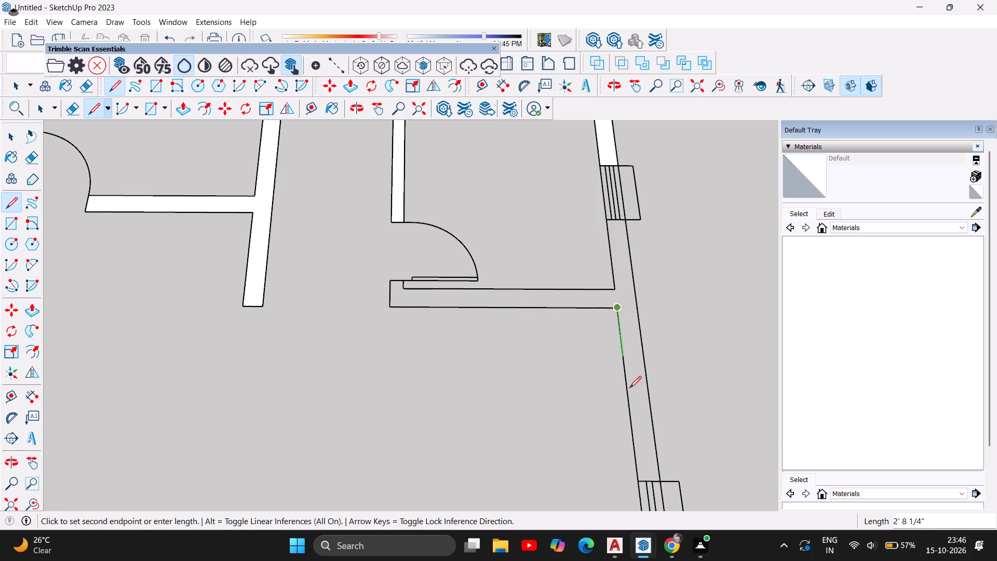
Trace the side wall between the two windows: about 6' 3" inside, 9" across, the full outer edge, and 9" across at the small room's window.
{"action": "left_click", "coordinate": [640, 478]}
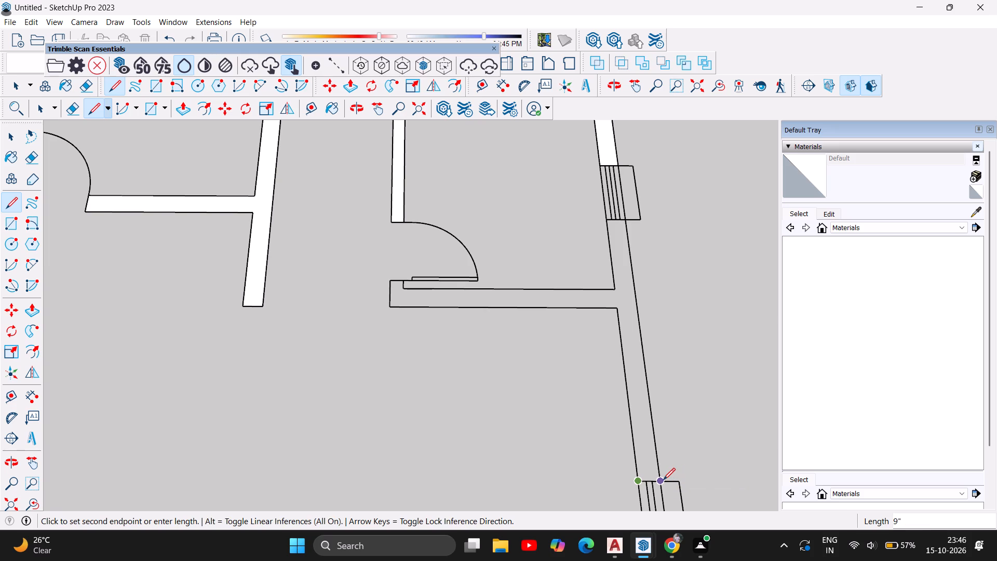
{"action": "left_click", "coordinate": [664, 480]}
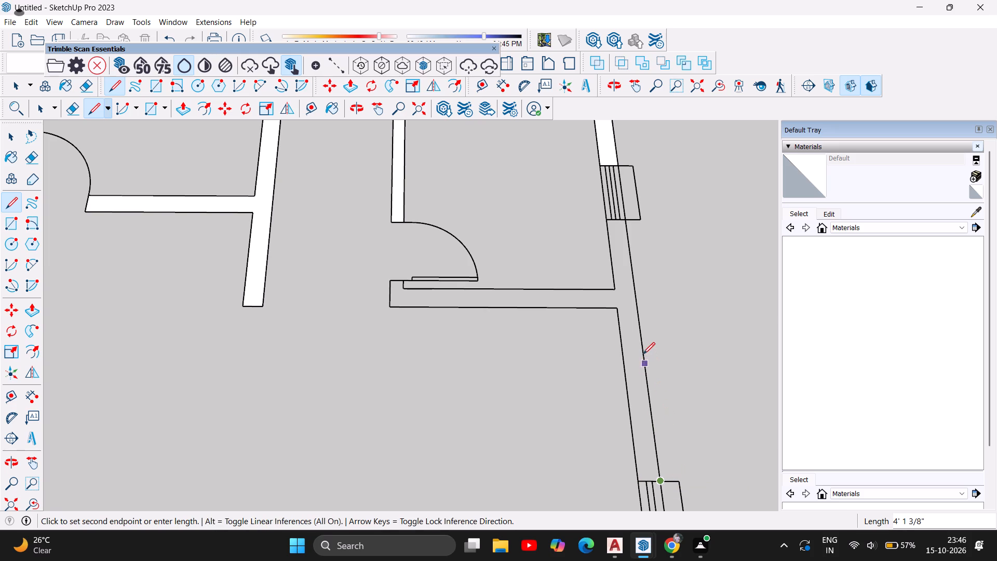
{"action": "left_click", "coordinate": [626, 221]}
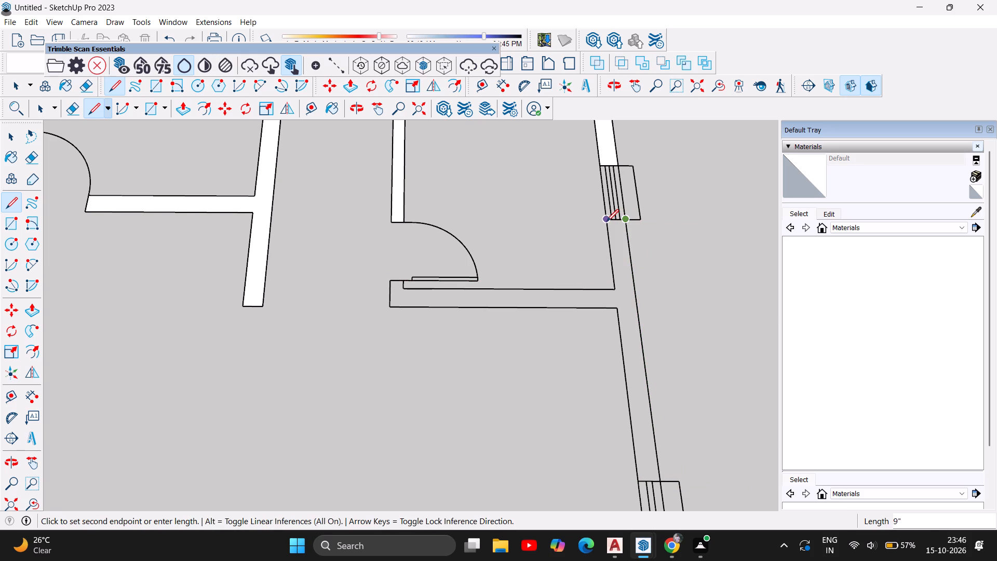
{"action": "left_click", "coordinate": [606, 222]}
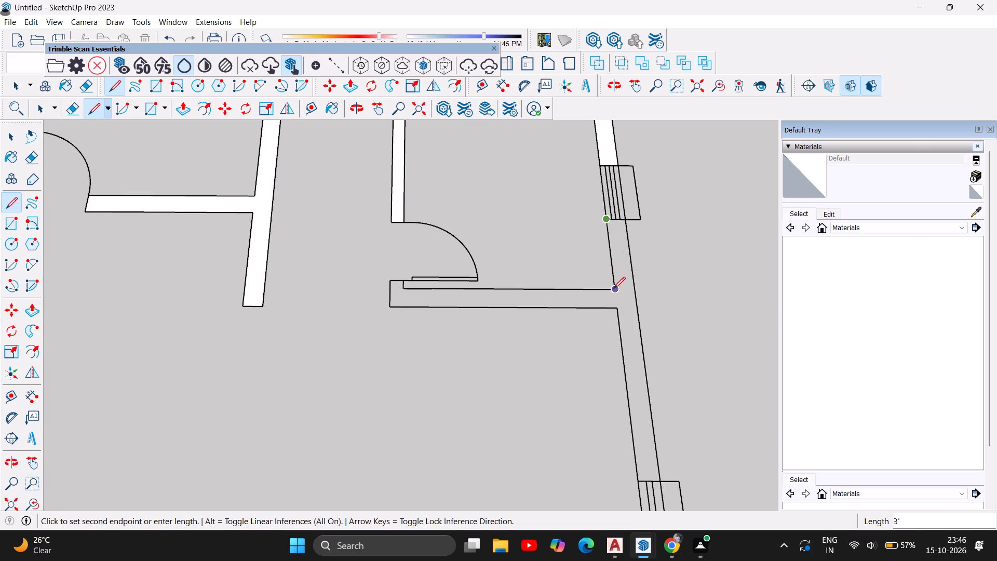
Trace 3' down the small room's inner side to the corner, 8' along its bottom wall, and 4" to the door jamb, closing the face.
{"action": "left_click", "coordinate": [613, 290]}
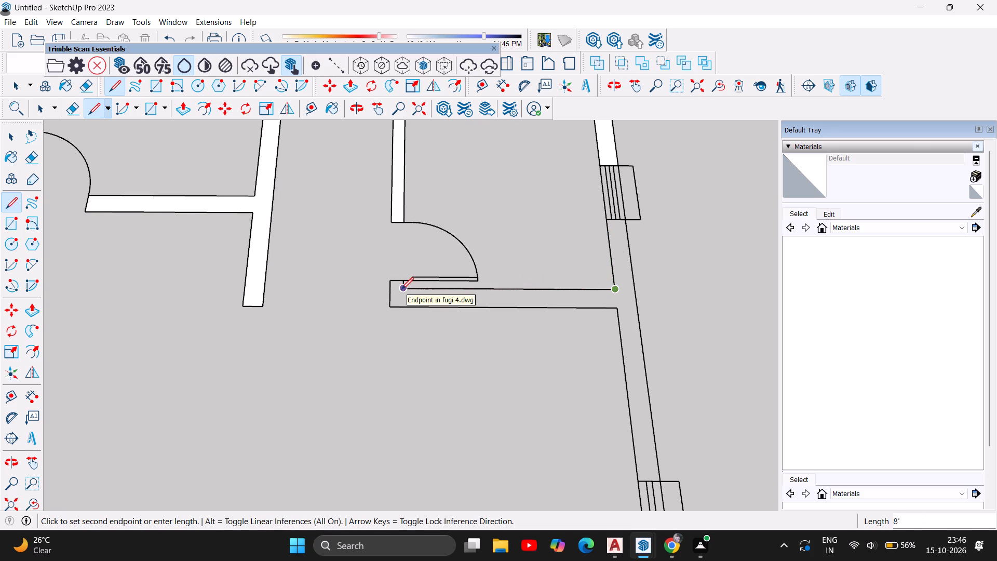
{"action": "left_click", "coordinate": [401, 289]}
{"action": "left_click", "coordinate": [401, 282]}
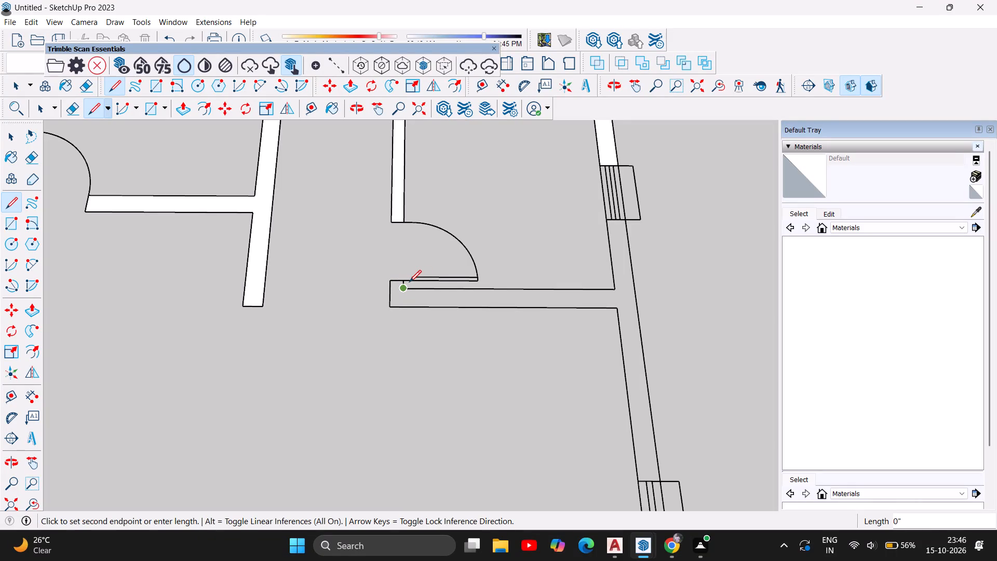
{"action": "scroll", "coordinate": [409, 282], "scroll_direction": "up", "scroll_amount": 6, "text": "ctrl"}
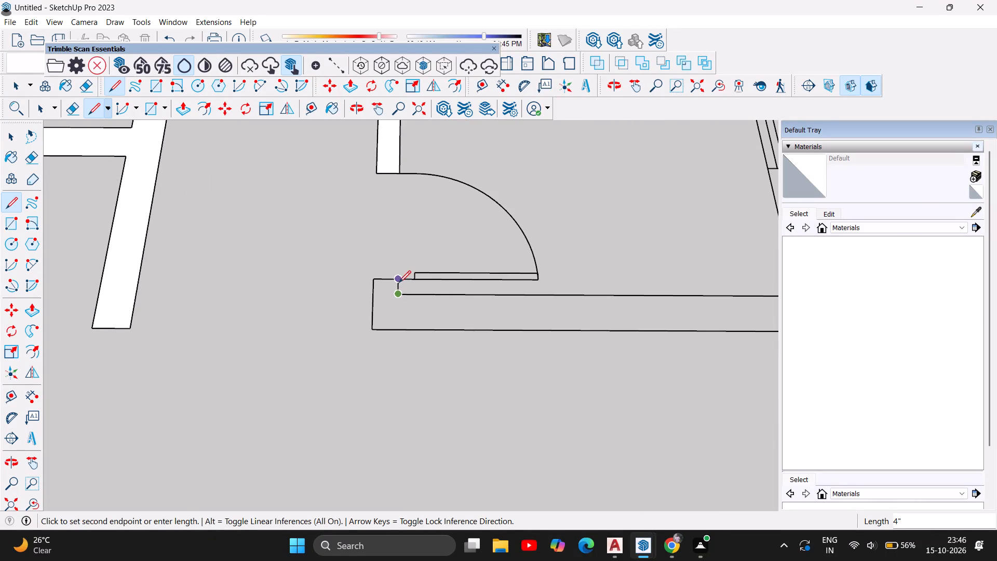
{"action": "left_click", "coordinate": [398, 279]}
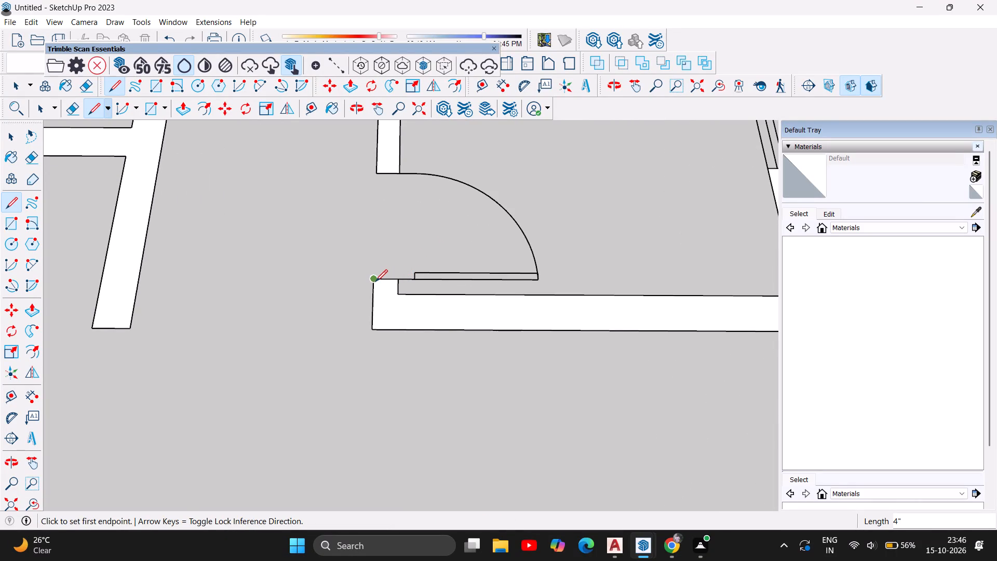
{"action": "left_click", "coordinate": [373, 282]}
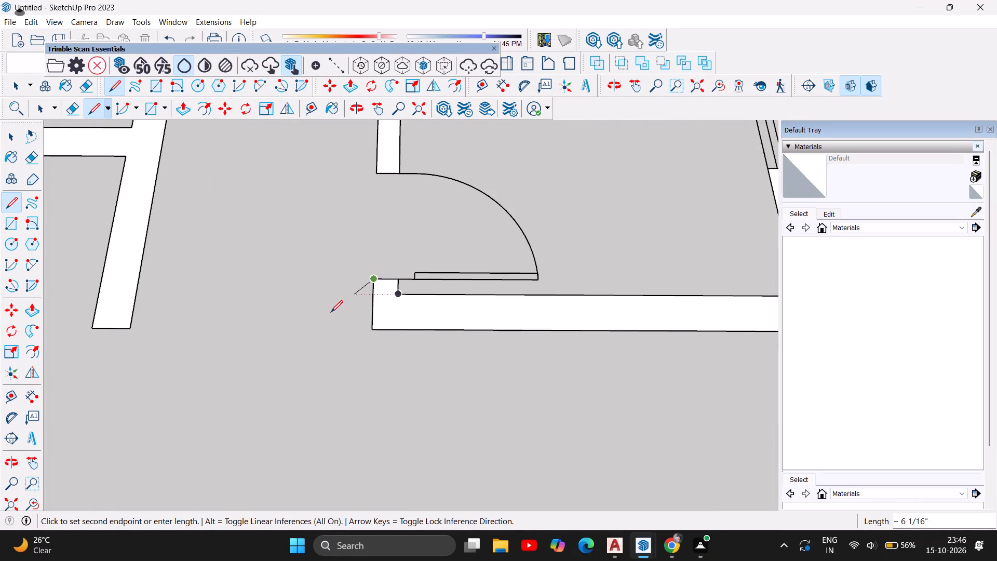
{"action": "key", "text": "Escape"}
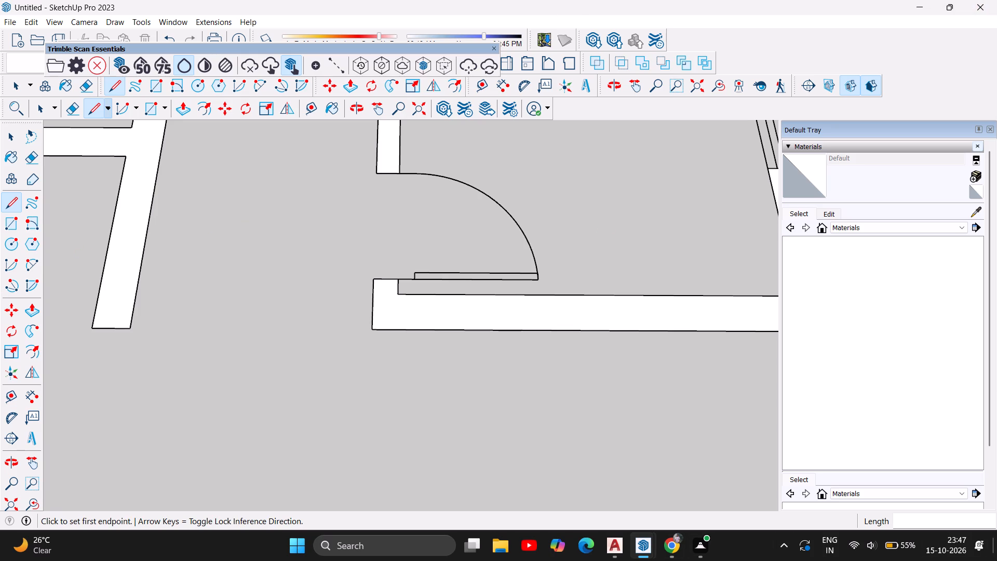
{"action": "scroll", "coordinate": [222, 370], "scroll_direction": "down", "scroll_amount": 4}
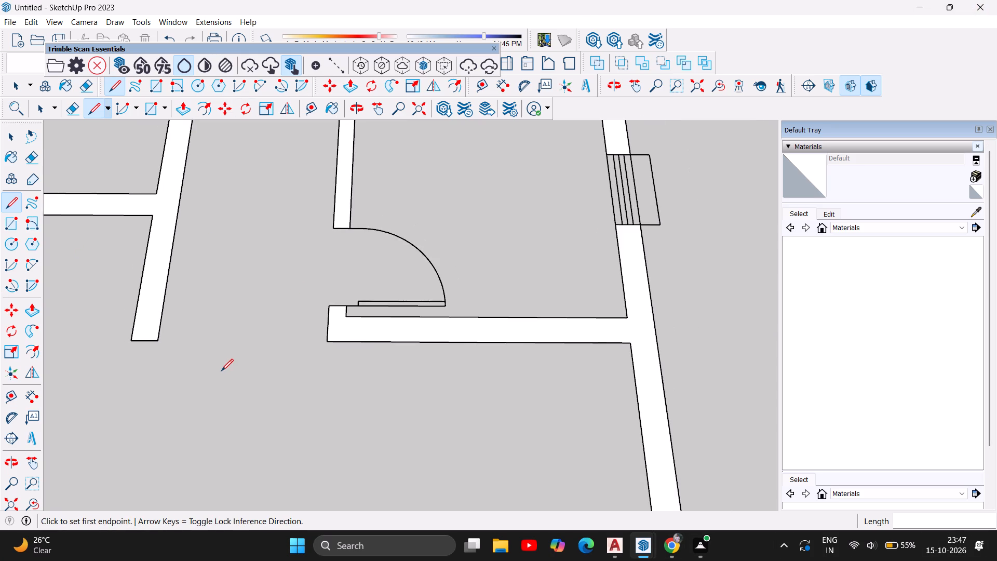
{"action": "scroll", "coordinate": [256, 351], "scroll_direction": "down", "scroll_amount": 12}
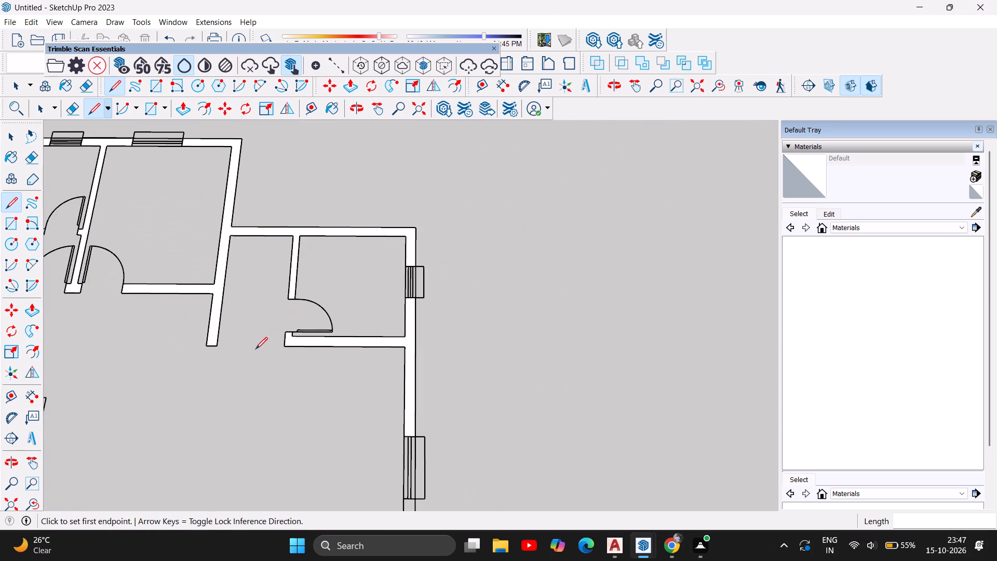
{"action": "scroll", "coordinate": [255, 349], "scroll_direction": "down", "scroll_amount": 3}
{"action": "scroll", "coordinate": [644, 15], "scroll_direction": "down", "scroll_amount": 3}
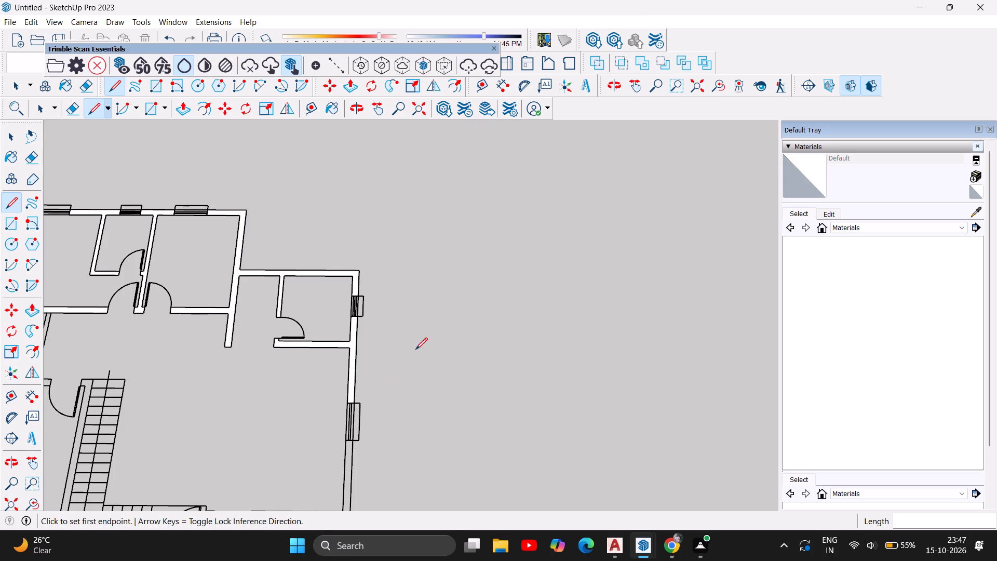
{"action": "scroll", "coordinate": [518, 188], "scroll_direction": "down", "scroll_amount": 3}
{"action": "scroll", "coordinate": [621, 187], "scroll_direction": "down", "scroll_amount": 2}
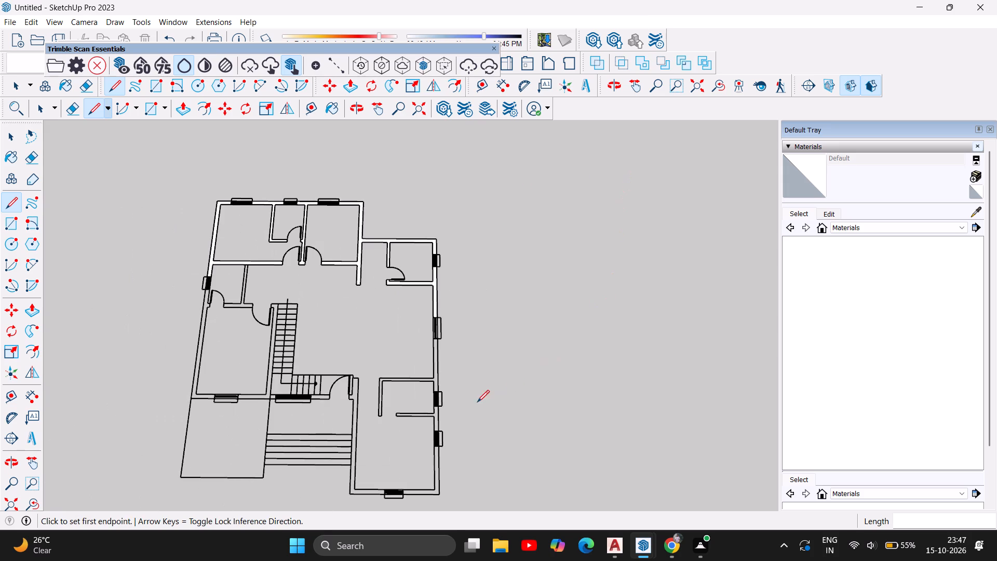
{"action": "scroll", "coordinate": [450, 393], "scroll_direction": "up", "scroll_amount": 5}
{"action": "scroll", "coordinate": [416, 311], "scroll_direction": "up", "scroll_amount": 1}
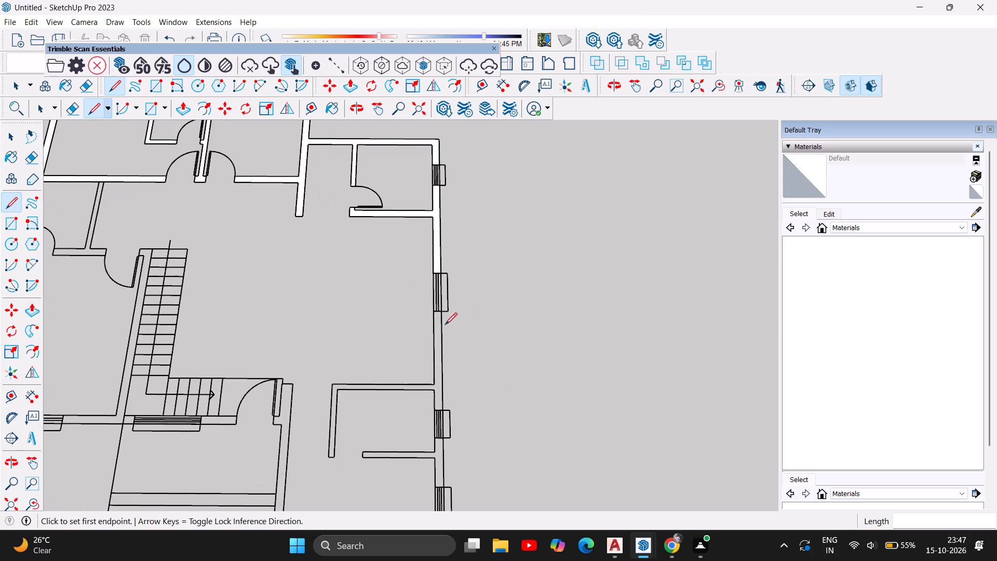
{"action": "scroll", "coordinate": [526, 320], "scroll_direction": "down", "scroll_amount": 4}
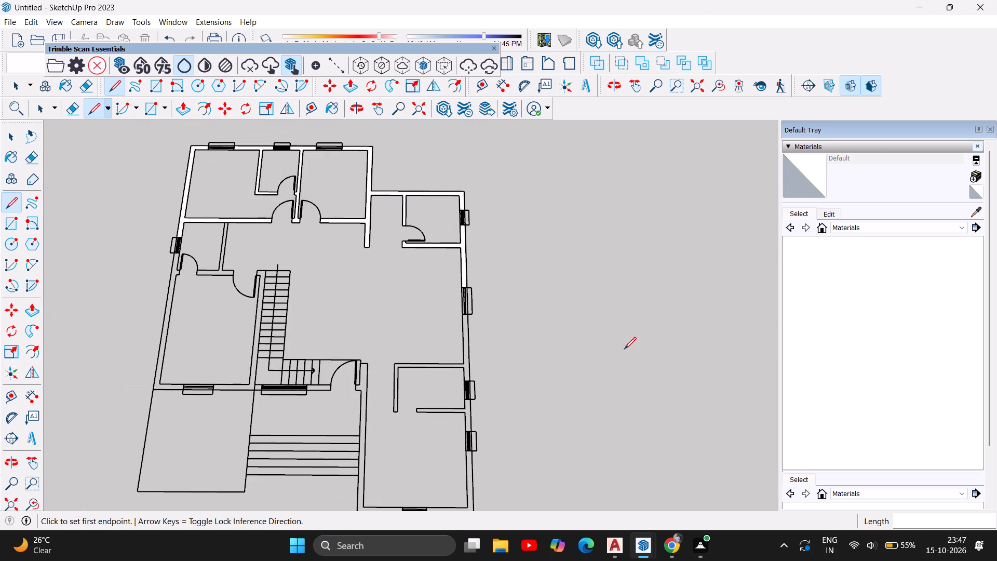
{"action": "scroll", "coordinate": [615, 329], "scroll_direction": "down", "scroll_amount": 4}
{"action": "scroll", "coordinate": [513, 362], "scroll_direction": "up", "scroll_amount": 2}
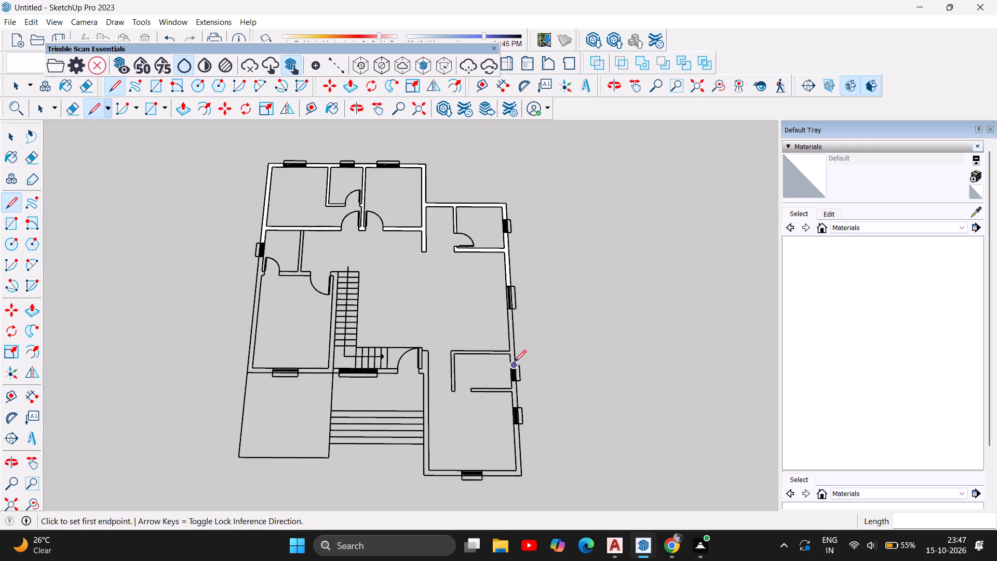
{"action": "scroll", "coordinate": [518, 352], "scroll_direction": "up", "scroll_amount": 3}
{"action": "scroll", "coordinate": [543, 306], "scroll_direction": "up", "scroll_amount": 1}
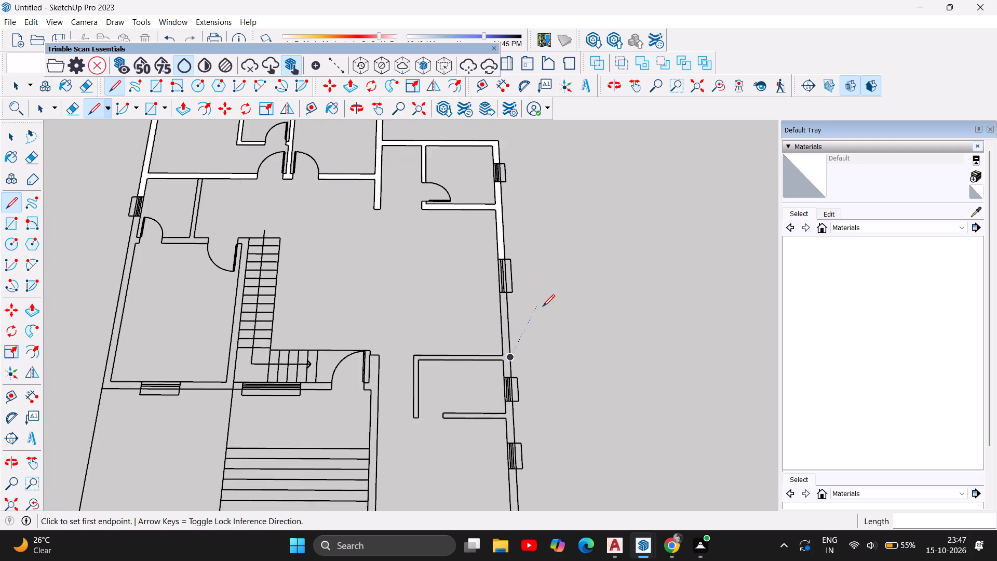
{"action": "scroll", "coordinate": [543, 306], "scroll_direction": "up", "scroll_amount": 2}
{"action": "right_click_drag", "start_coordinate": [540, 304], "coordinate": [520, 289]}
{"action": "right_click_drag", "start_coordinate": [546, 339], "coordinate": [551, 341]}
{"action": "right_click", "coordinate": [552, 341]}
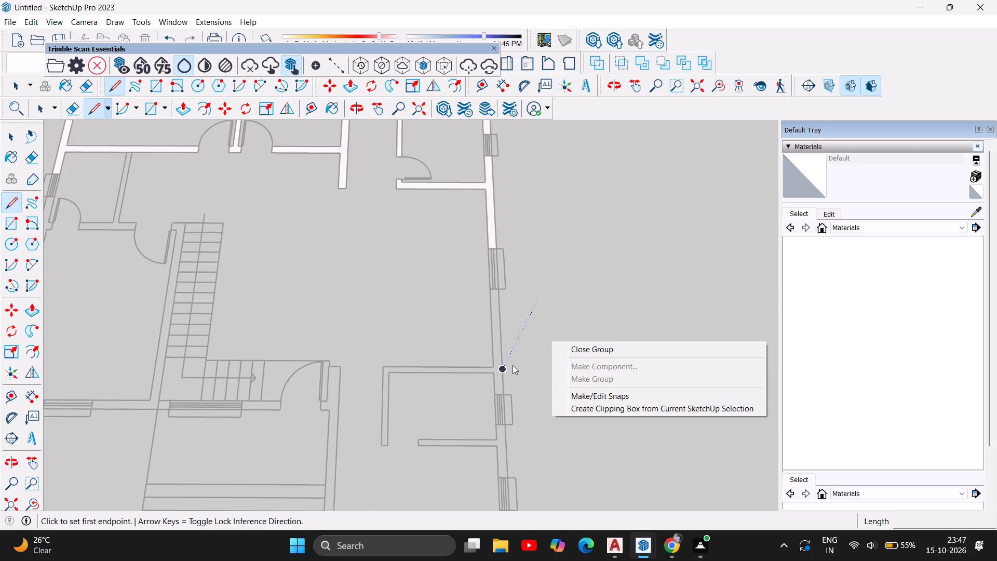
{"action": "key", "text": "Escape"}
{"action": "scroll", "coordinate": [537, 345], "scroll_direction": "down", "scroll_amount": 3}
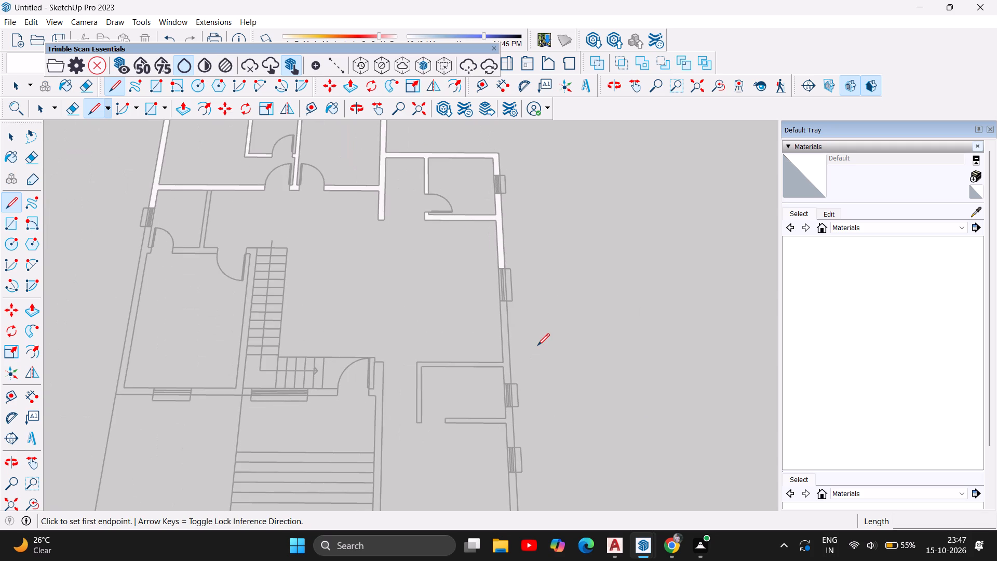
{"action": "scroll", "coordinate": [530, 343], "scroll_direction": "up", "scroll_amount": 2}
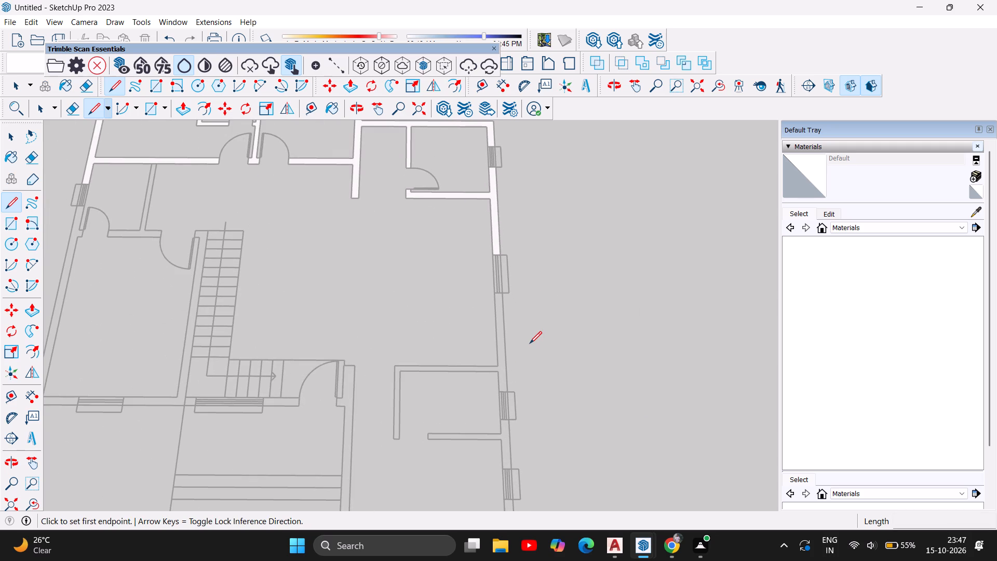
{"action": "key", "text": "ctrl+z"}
Trace the next side wall between windows: across its end, about 9' 7" outside, across at the lower window, and 1' 10 1/2" inside to the corner.
{"action": "scroll", "coordinate": [561, 335], "scroll_direction": "down", "scroll_amount": 6}
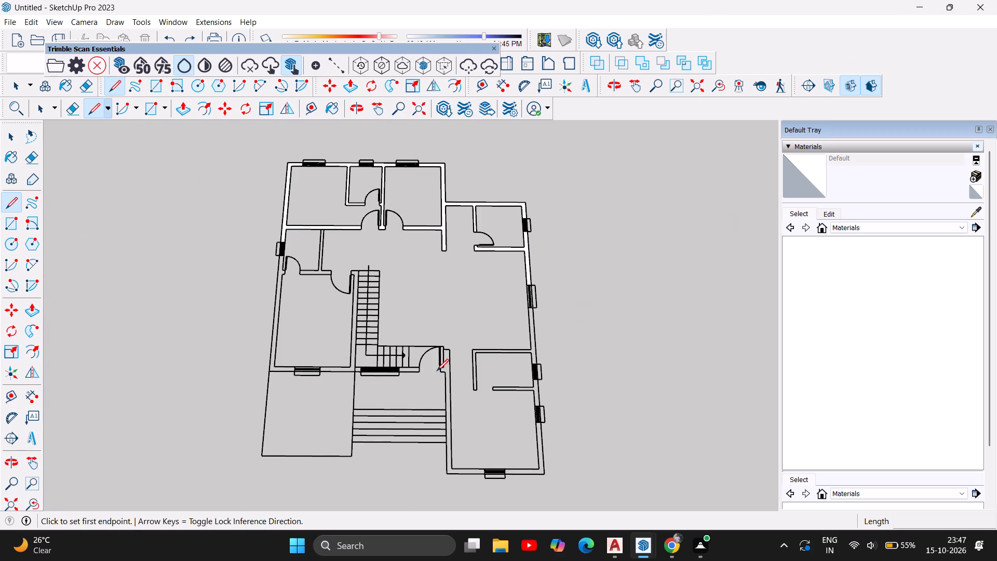
{"action": "scroll", "coordinate": [527, 335], "scroll_direction": "up", "scroll_amount": 12}
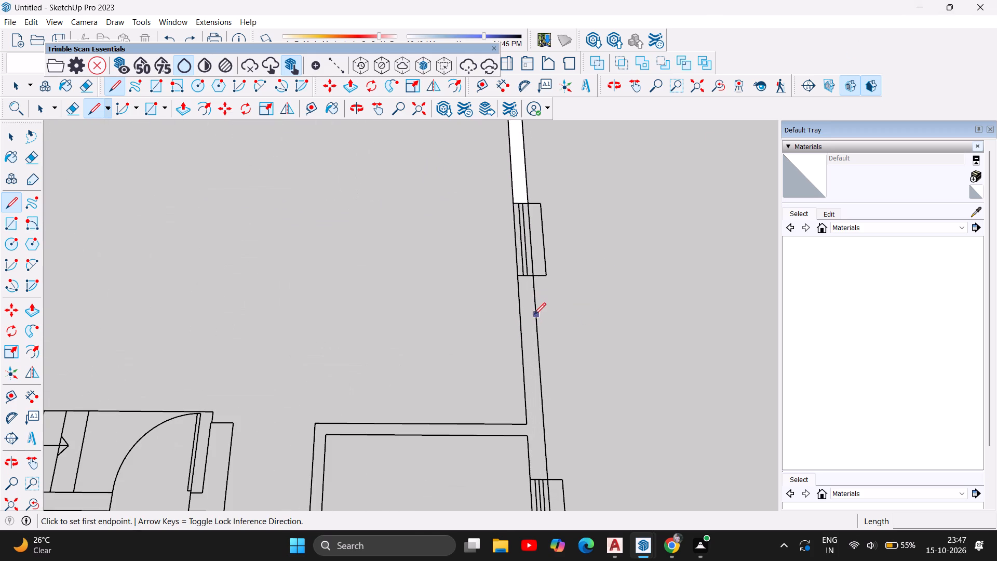
{"action": "left_click", "coordinate": [517, 277]}
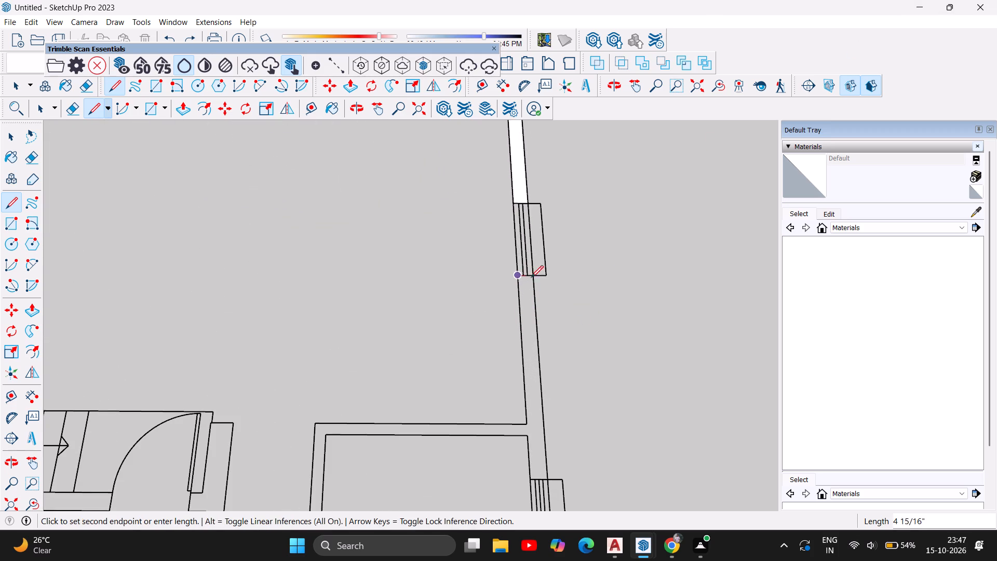
{"action": "left_click", "coordinate": [535, 274]}
{"action": "scroll", "coordinate": [543, 318], "scroll_direction": "down", "scroll_amount": 3}
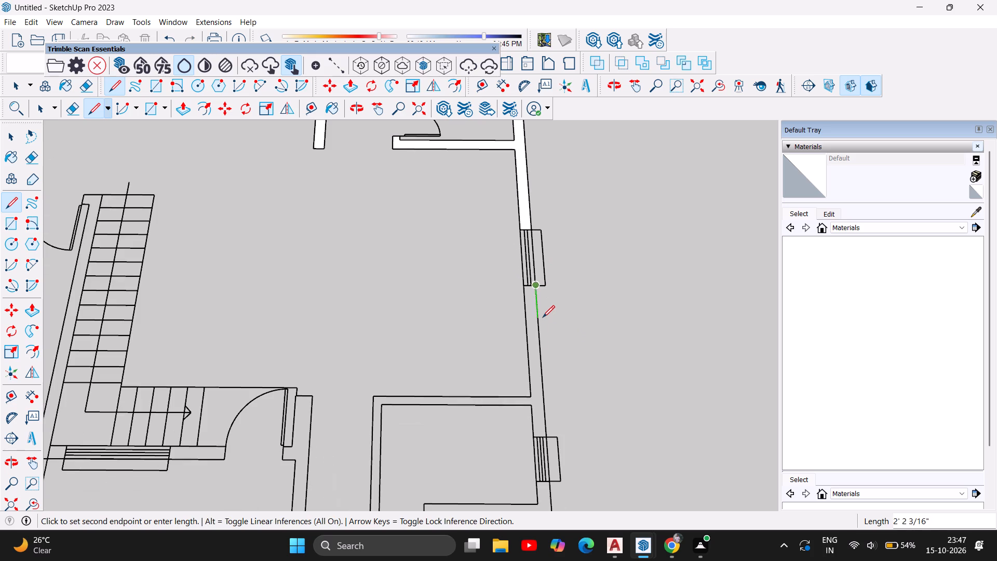
{"action": "left_click", "coordinate": [547, 436]}
{"action": "left_click", "coordinate": [538, 433]}
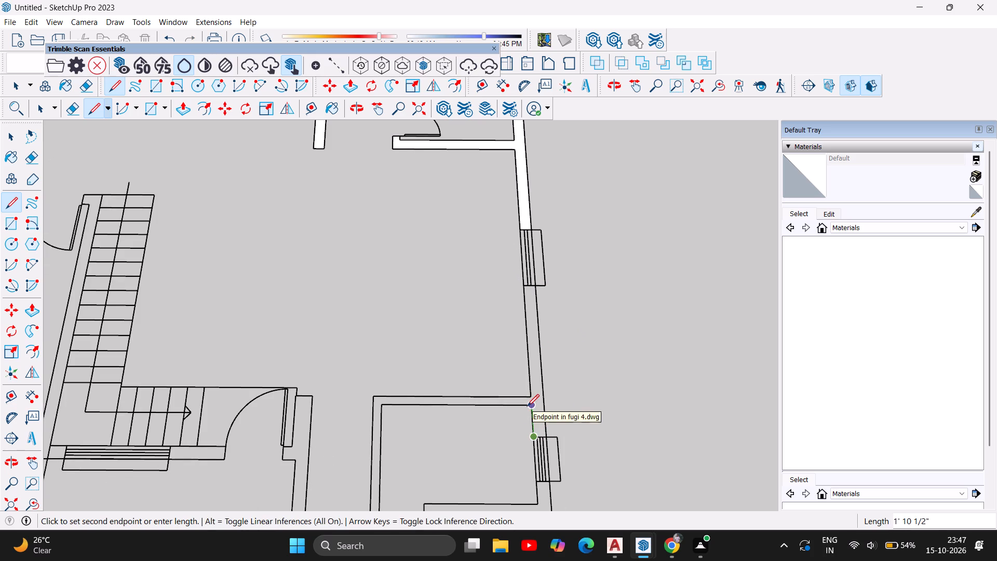
{"action": "left_click", "coordinate": [527, 406]}
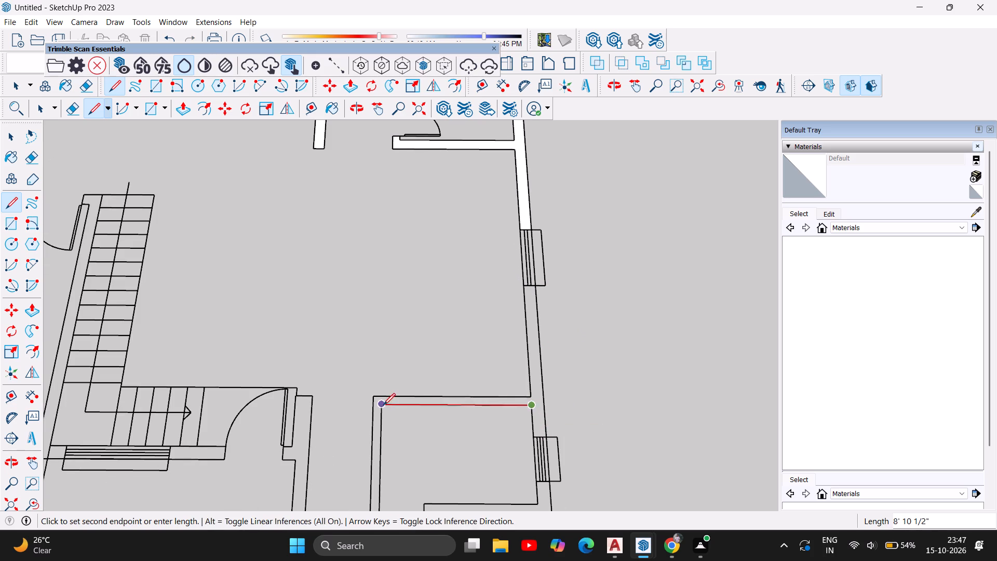
Trace the L-shaped partition: 8' 10 1/2" and 6' 1 1/2" along its inner edges, across its end, and back along its outer edges to the side wall.
{"action": "left_click", "coordinate": [383, 405]}
{"action": "scroll", "coordinate": [391, 386], "scroll_direction": "down", "scroll_amount": 6}
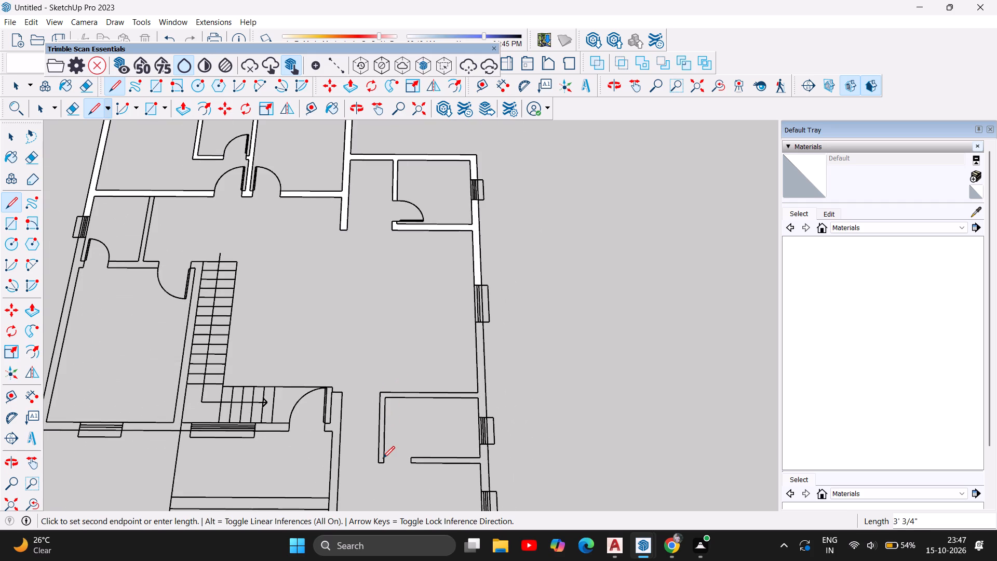
{"action": "scroll", "coordinate": [382, 465], "scroll_direction": "up", "scroll_amount": 6}
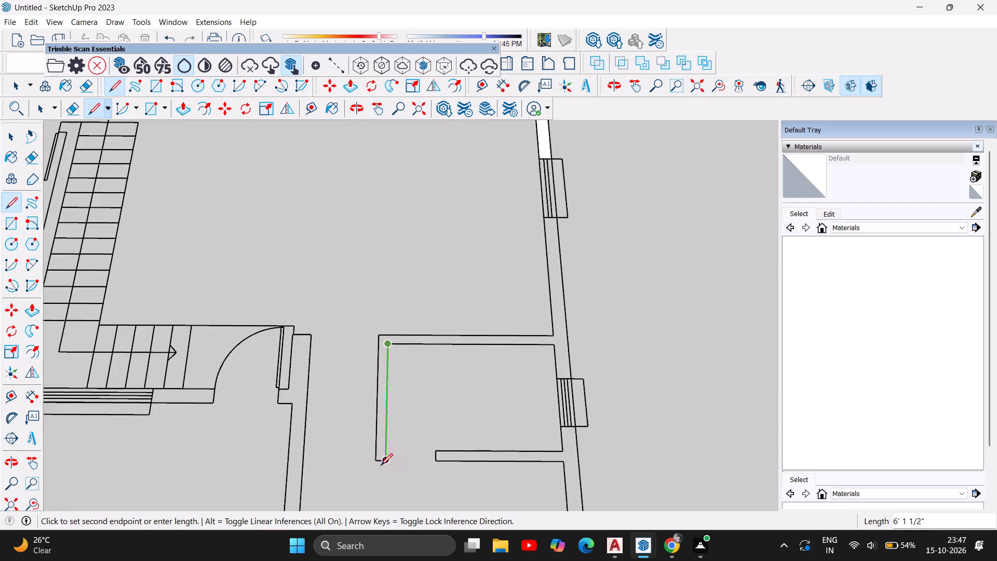
{"action": "scroll", "coordinate": [381, 466], "scroll_direction": "up", "scroll_amount": 5}
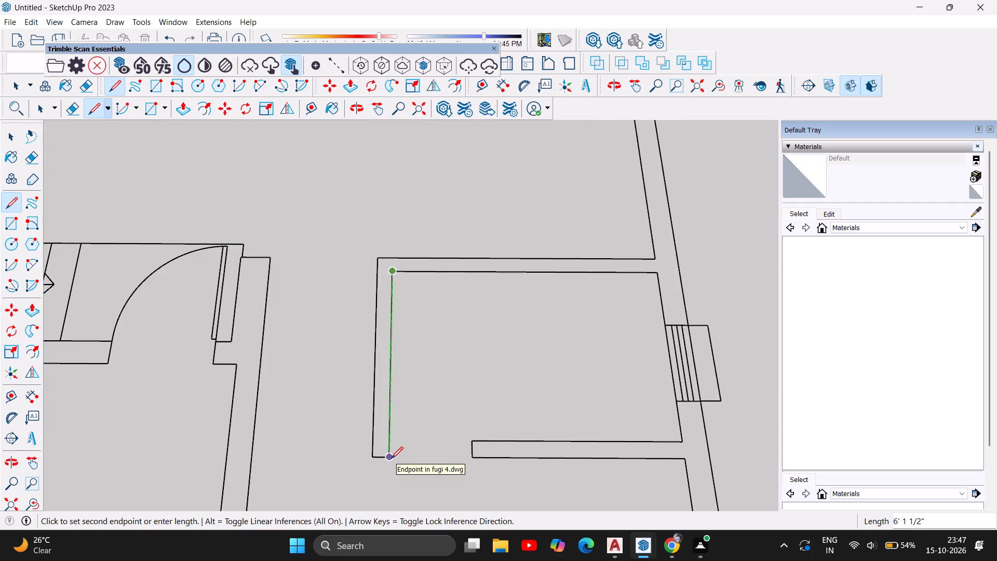
{"action": "left_click", "coordinate": [391, 459]}
{"action": "left_click", "coordinate": [373, 454]}
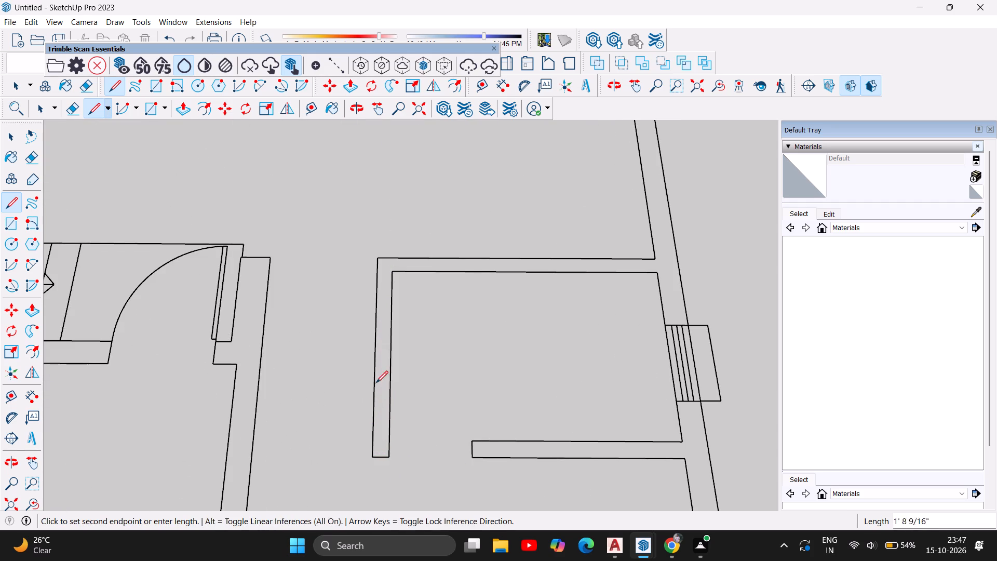
{"action": "left_click", "coordinate": [376, 256]}
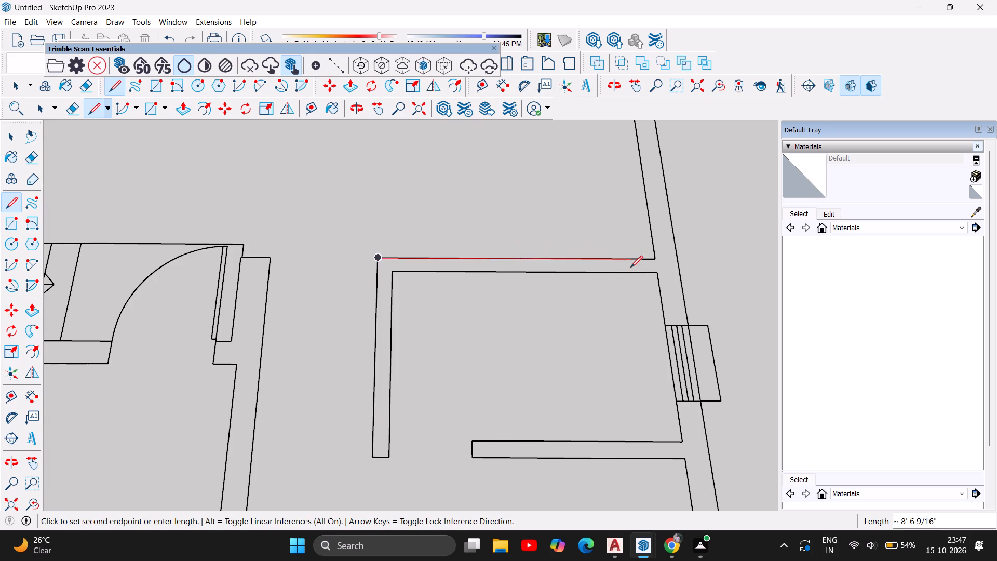
{"action": "left_click", "coordinate": [654, 259]}
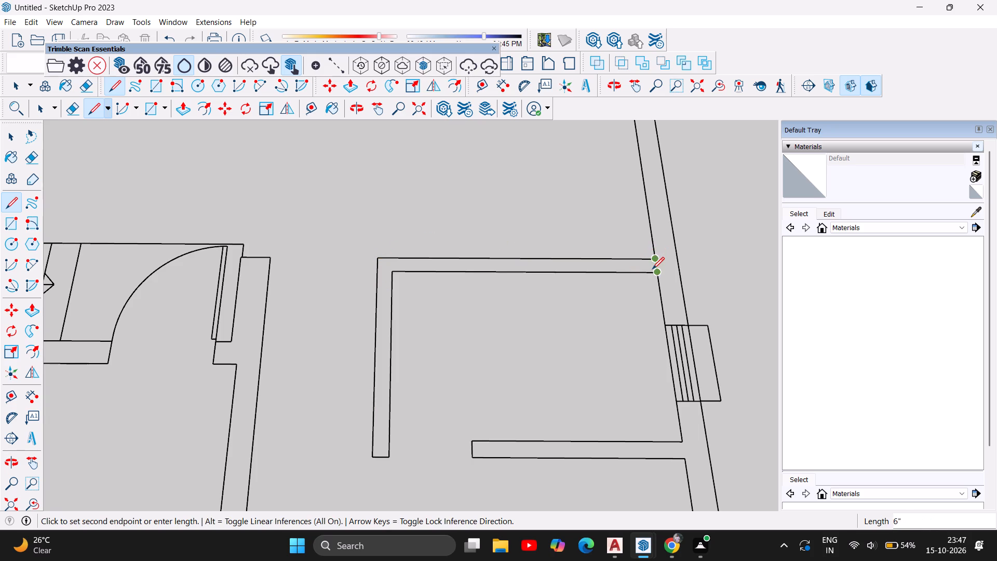
Trace the side wall's inner edge about 7' 2" from the partition corner up to the window, closing the wall and partition face.
{"action": "scroll", "coordinate": [652, 269], "scroll_direction": "down", "scroll_amount": 18}
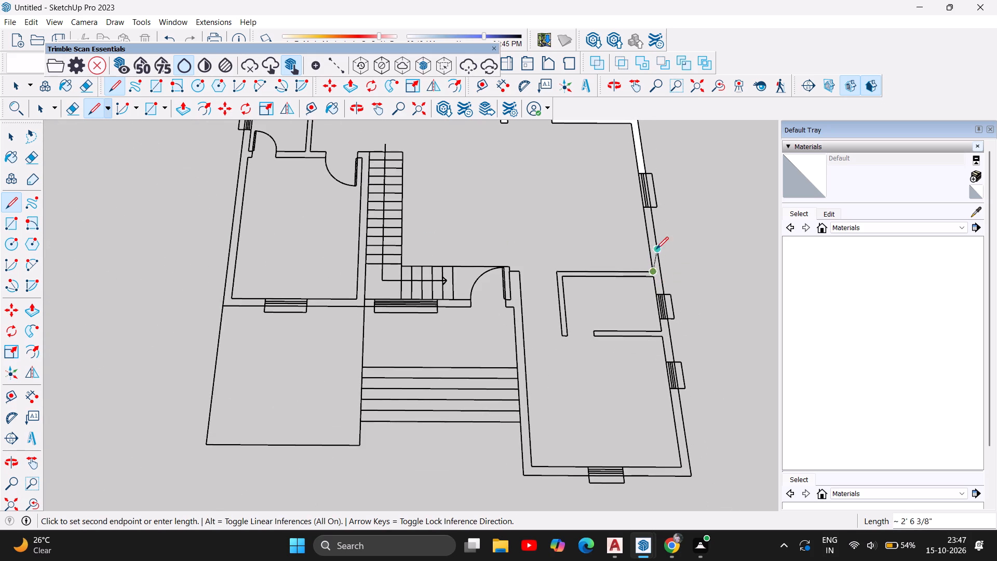
{"action": "scroll", "coordinate": [655, 244], "scroll_direction": "up", "scroll_amount": 4}
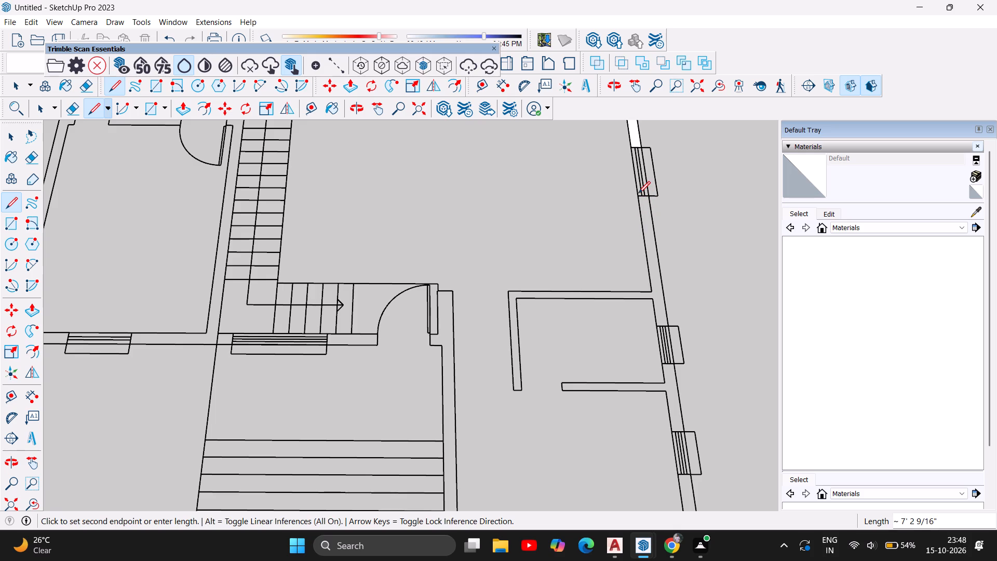
{"action": "left_click", "coordinate": [638, 193]}
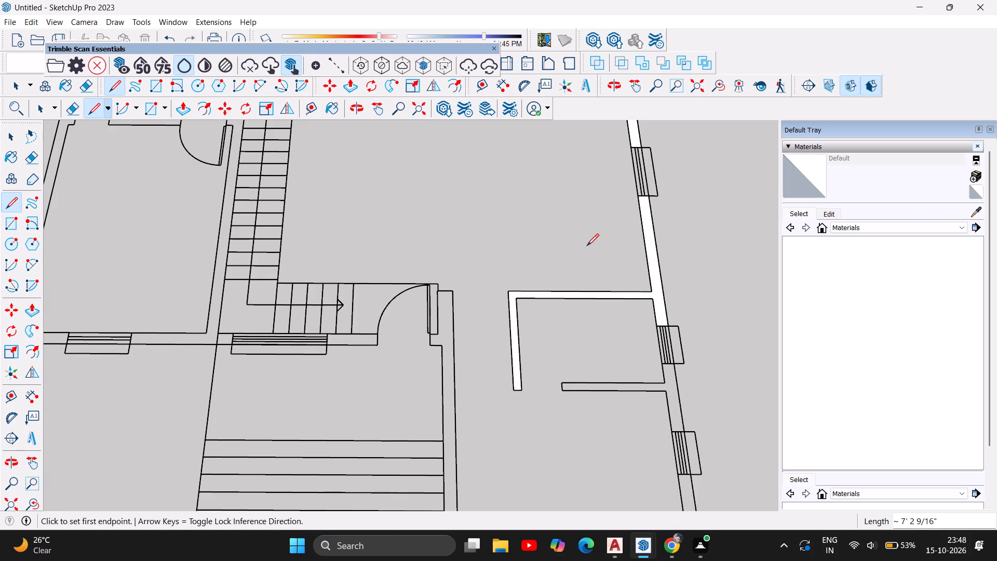
{"action": "left_click", "coordinate": [648, 196]}
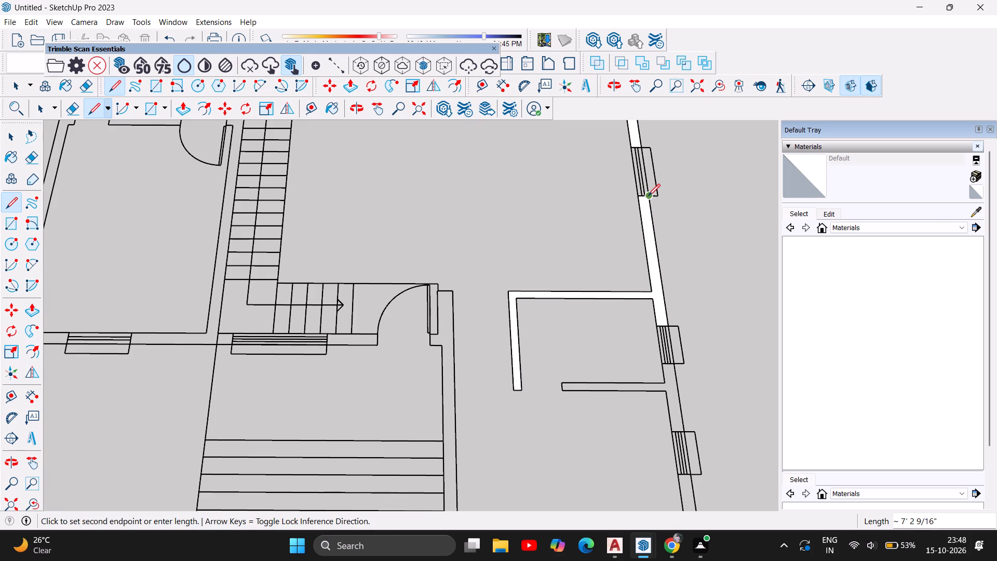
{"action": "key", "text": "Escape"}
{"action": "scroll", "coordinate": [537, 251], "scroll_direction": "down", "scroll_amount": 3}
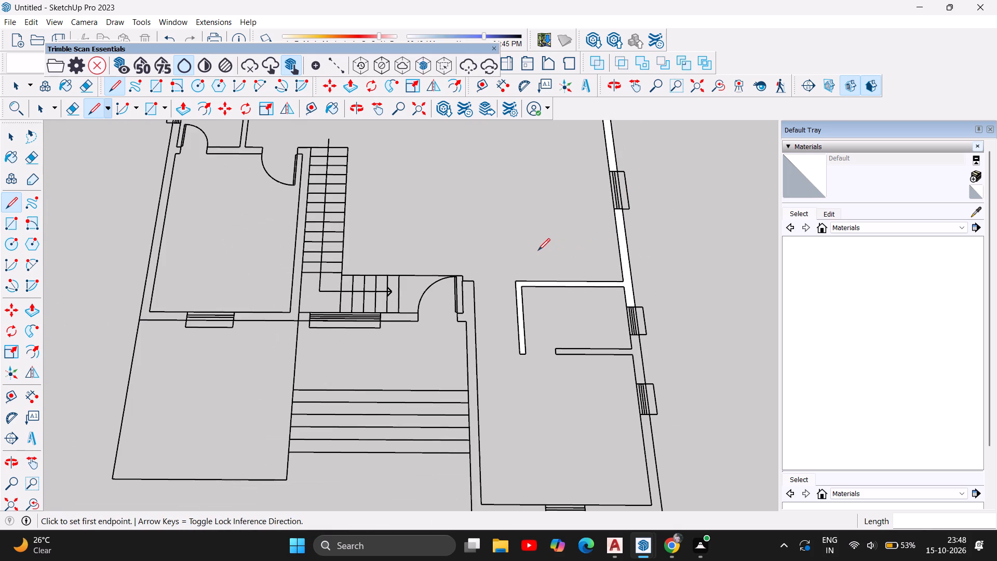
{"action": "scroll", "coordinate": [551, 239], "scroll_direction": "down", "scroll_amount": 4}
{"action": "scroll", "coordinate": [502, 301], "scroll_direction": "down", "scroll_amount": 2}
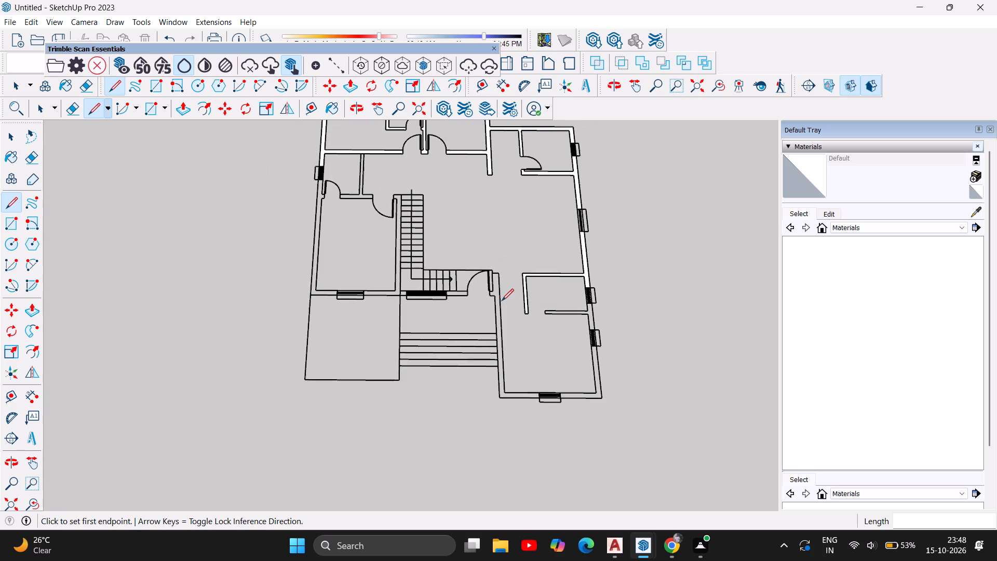
Trace the side wall's inner edge 1' 3" from the upper window to the lower partition, and outline the partition back to the wall.
{"action": "scroll", "coordinate": [500, 376], "scroll_direction": "down", "scroll_amount": 4}
{"action": "scroll", "coordinate": [545, 345], "scroll_direction": "up", "scroll_amount": 4}
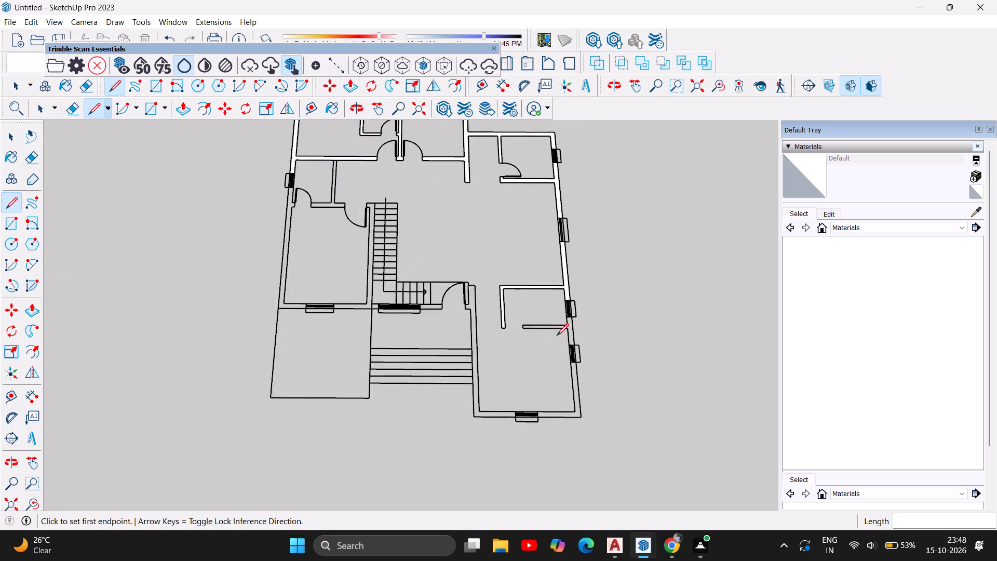
{"action": "scroll", "coordinate": [557, 336], "scroll_direction": "up", "scroll_amount": 11}
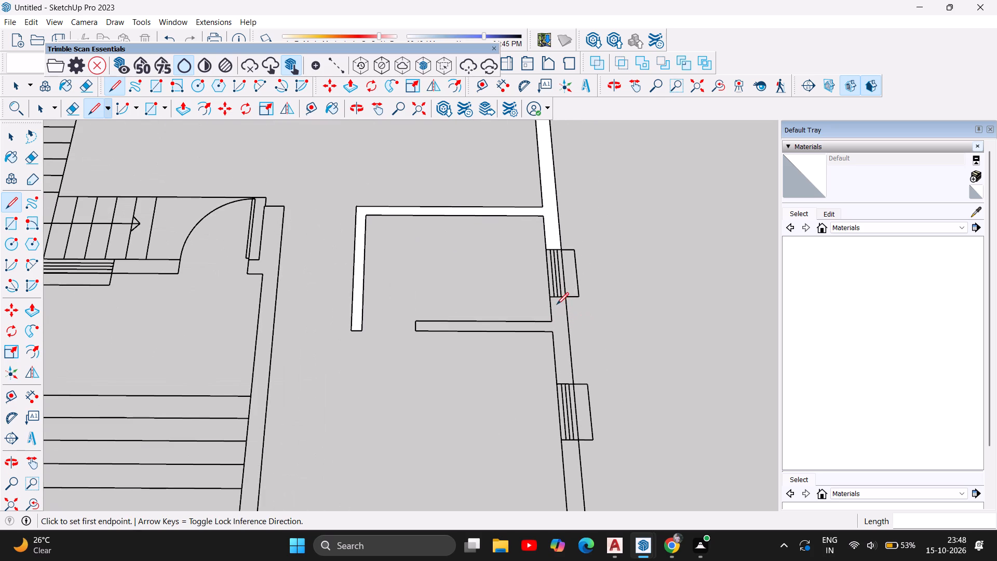
{"action": "left_click", "coordinate": [547, 297]}
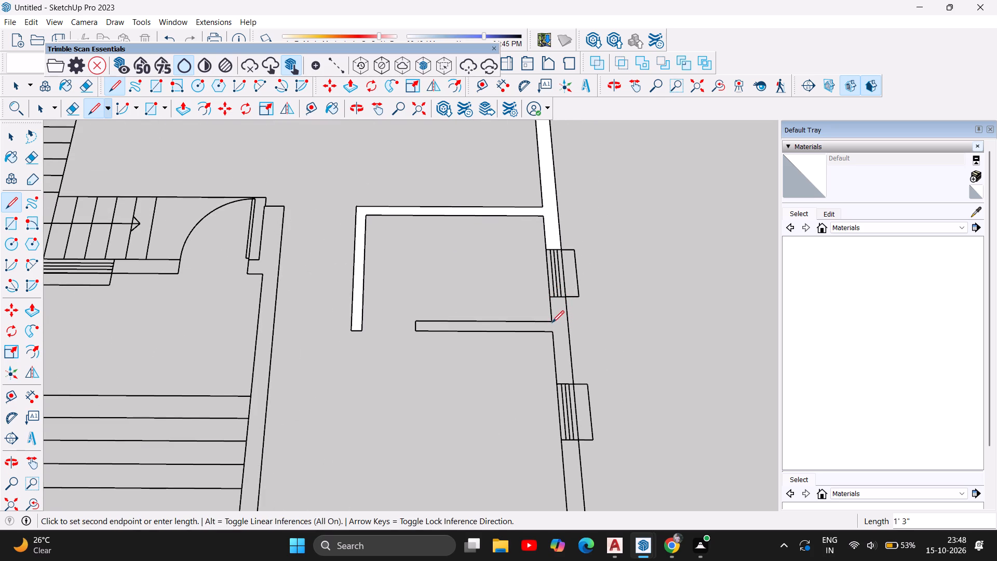
{"action": "left_click", "coordinate": [552, 323]}
{"action": "left_click", "coordinate": [414, 321]}
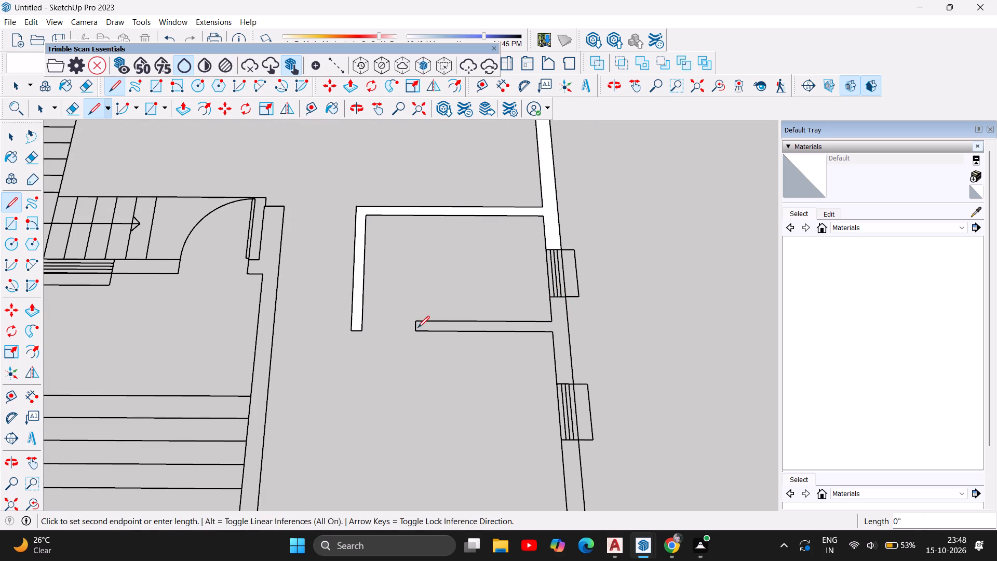
{"action": "left_click", "coordinate": [417, 331]}
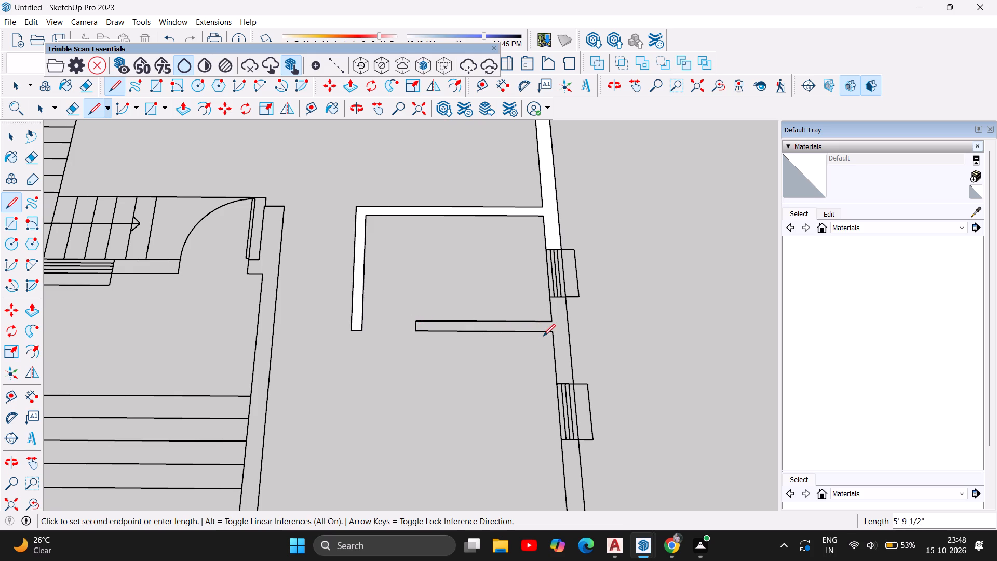
{"action": "left_click", "coordinate": [550, 335]}
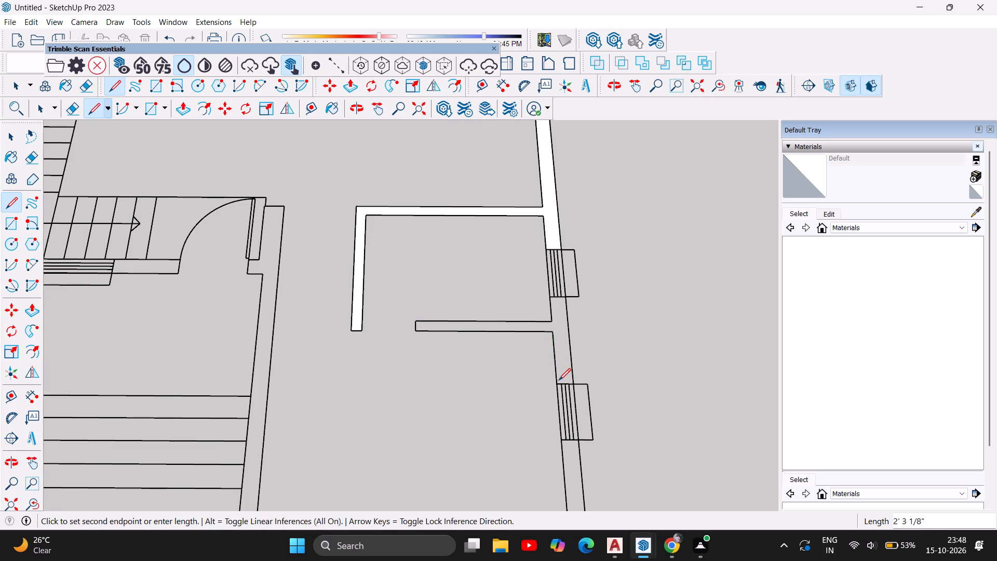
Close the wall and partition face: inner edge down to the next window, 9" across, 4' 3" up the outside, and 9" across.
{"action": "left_click", "coordinate": [559, 382]}
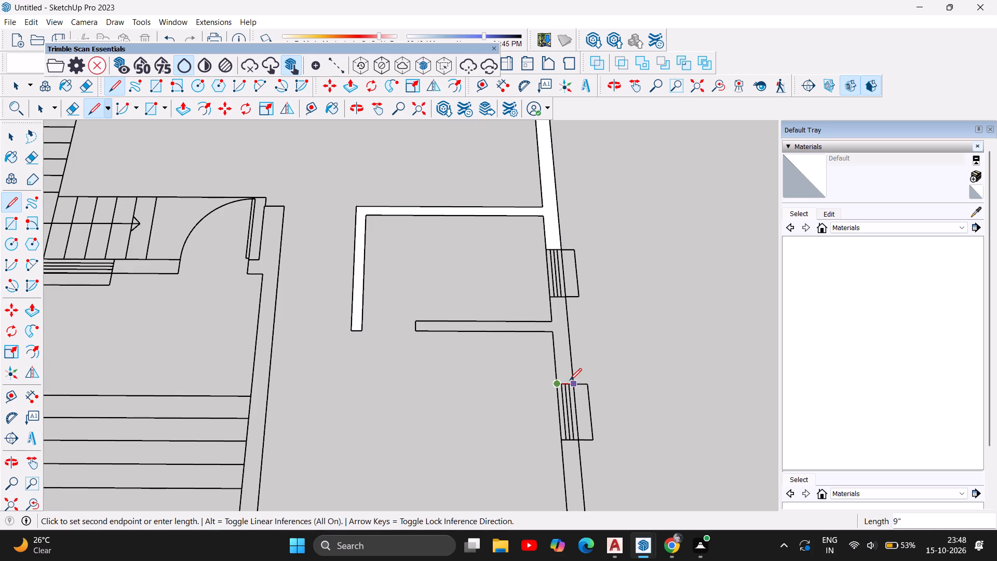
{"action": "left_click", "coordinate": [572, 384]}
{"action": "left_click", "coordinate": [567, 298]}
{"action": "left_click", "coordinate": [550, 298]}
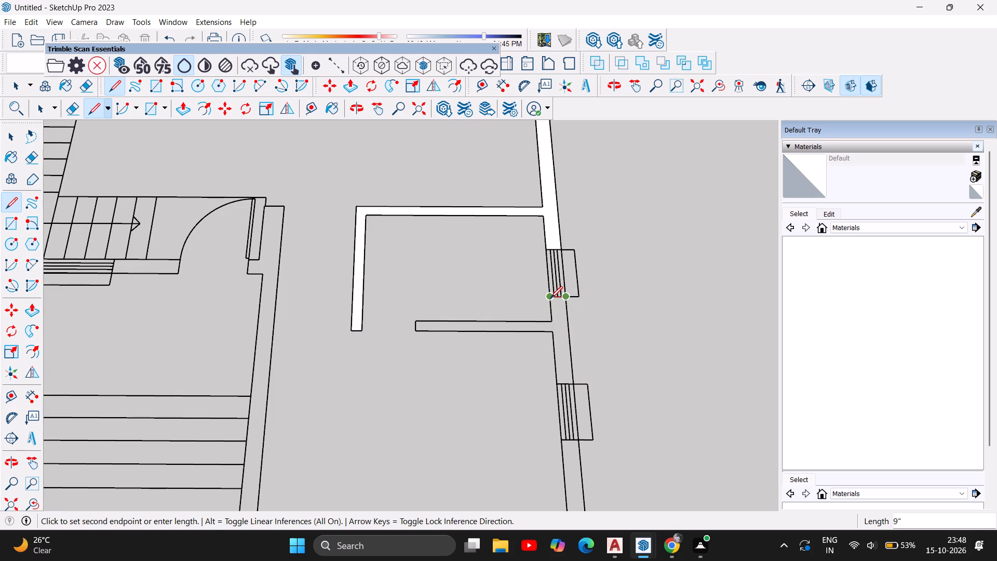
Trace the bottom room's inner edges: 7' from the lower side window to the corner, 13' along the bottom, and 18' 7 1/2" up the stair-side wall.
{"action": "scroll", "coordinate": [441, 272], "scroll_direction": "down", "scroll_amount": 4}
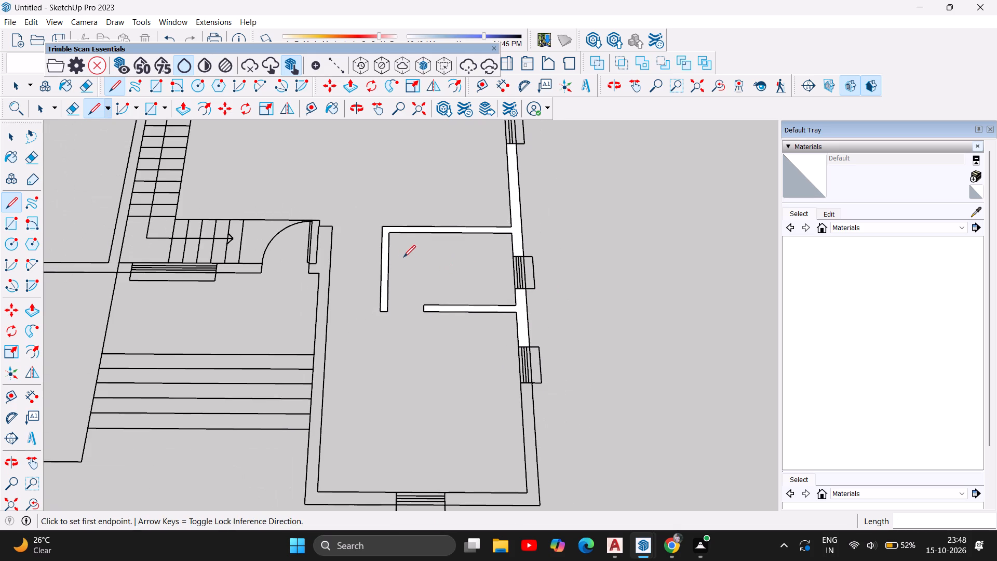
{"action": "scroll", "coordinate": [400, 260], "scroll_direction": "down", "scroll_amount": 5}
{"action": "scroll", "coordinate": [473, 364], "scroll_direction": "up", "scroll_amount": 4}
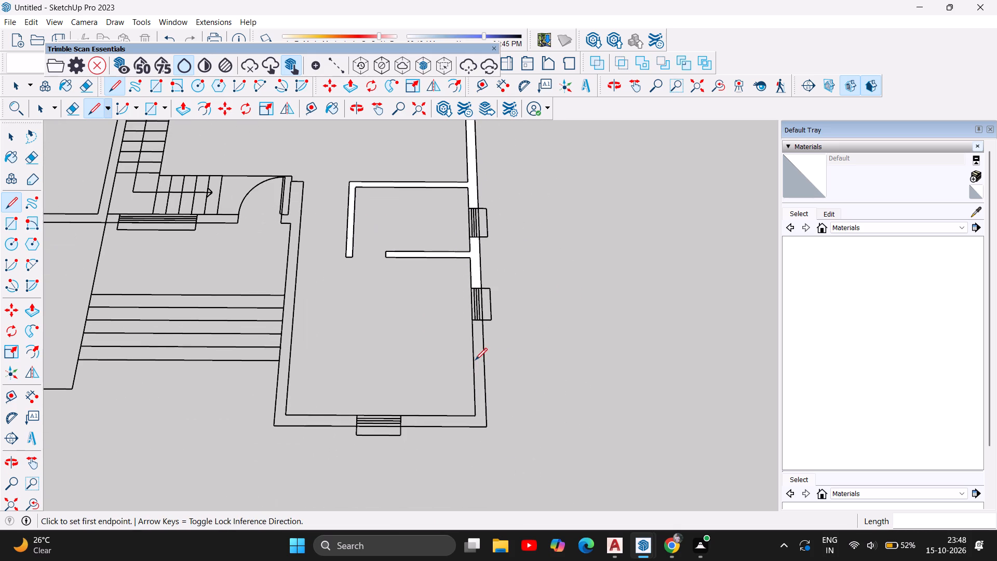
{"action": "double_click", "coordinate": [473, 319]}
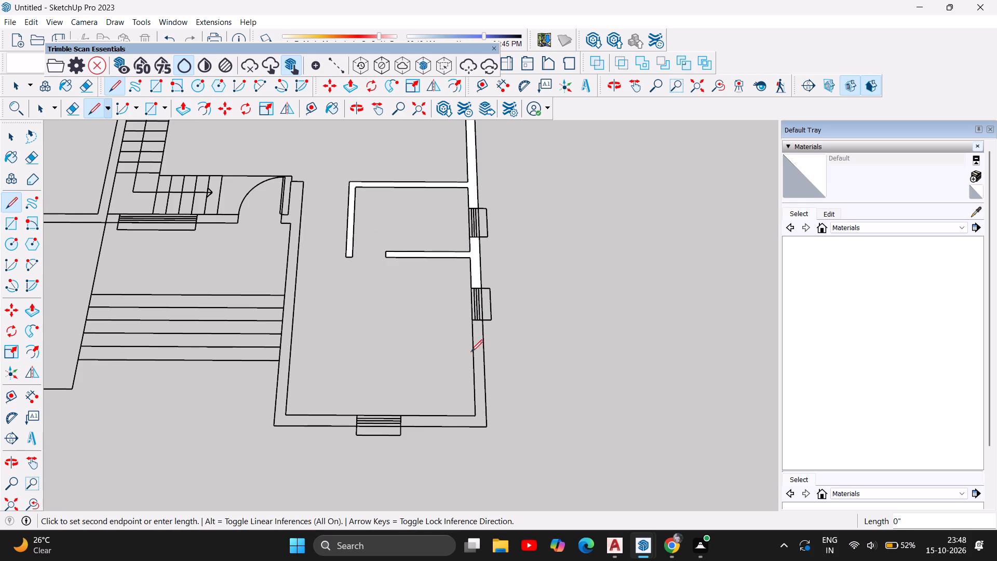
{"action": "left_click", "coordinate": [477, 417]}
{"action": "left_click", "coordinate": [286, 413]}
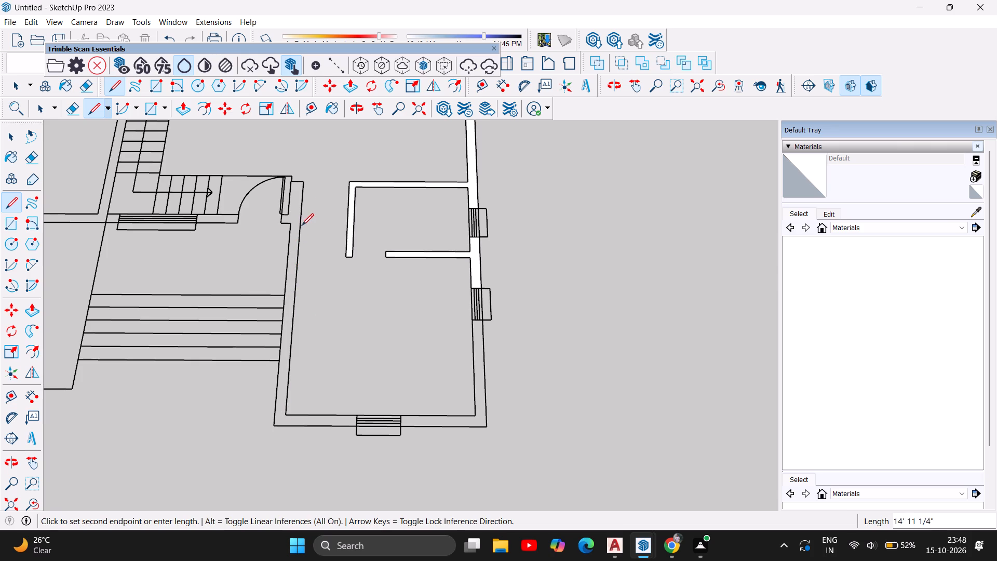
{"action": "left_click", "coordinate": [306, 183]}
Trace around the wall end at the entrance door: across the end, 3' down, out to the jamb, 9" along it, and back to the outer edge.
{"action": "left_click", "coordinate": [291, 181]}
{"action": "left_click", "coordinate": [287, 215]}
{"action": "scroll", "coordinate": [282, 214], "scroll_direction": "up", "scroll_amount": 10}
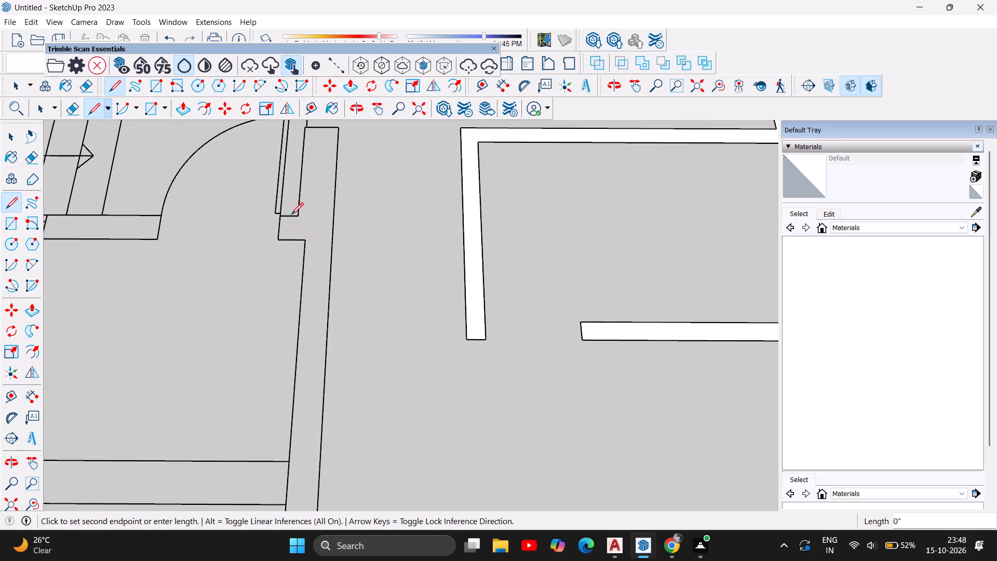
{"action": "left_click", "coordinate": [279, 216]}
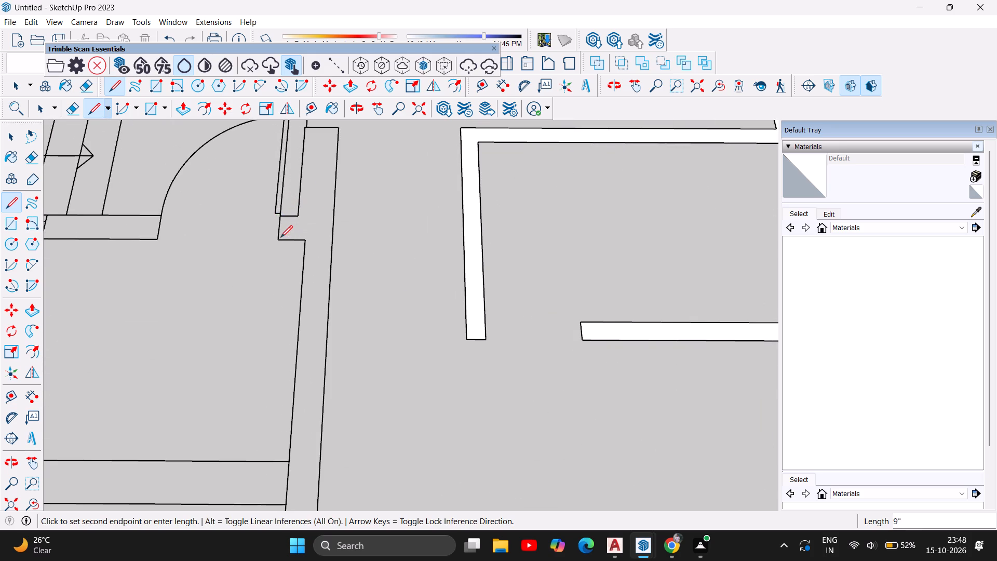
{"action": "left_click", "coordinate": [278, 238]}
{"action": "left_click", "coordinate": [303, 242]}
Trace the outer edge to the bottom corner, about 5' 8" to the window, and 9" across, closing the face, plus the inner edge back to the corner.
{"action": "scroll", "coordinate": [312, 239], "scroll_direction": "down", "scroll_amount": 12}
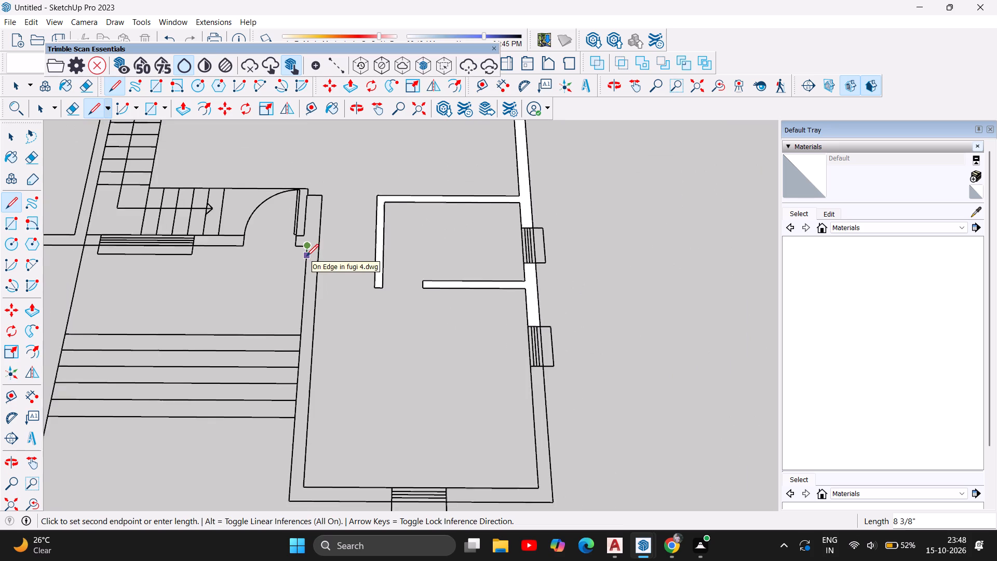
{"action": "scroll", "coordinate": [306, 256], "scroll_direction": "down", "scroll_amount": 2}
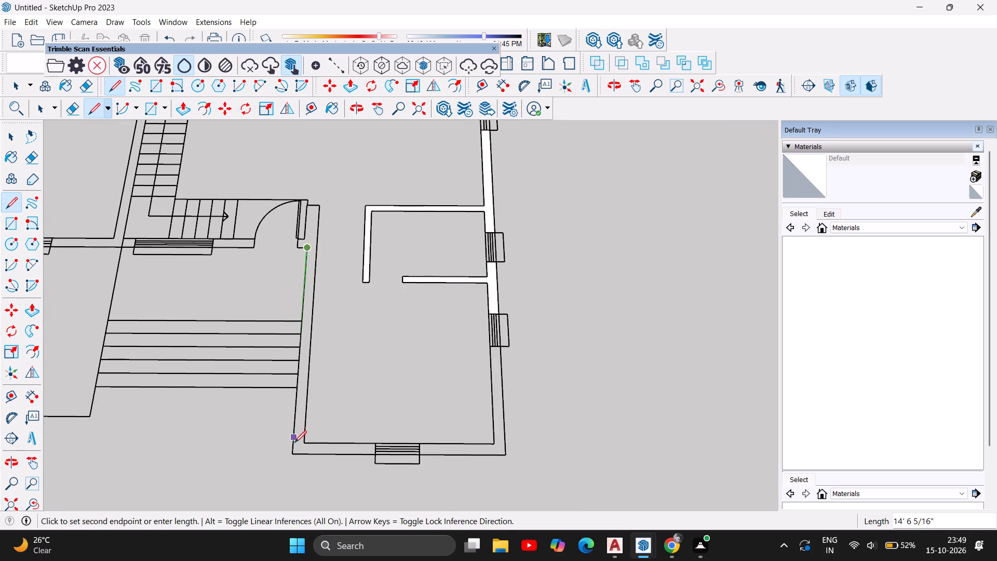
{"action": "left_click", "coordinate": [297, 451]}
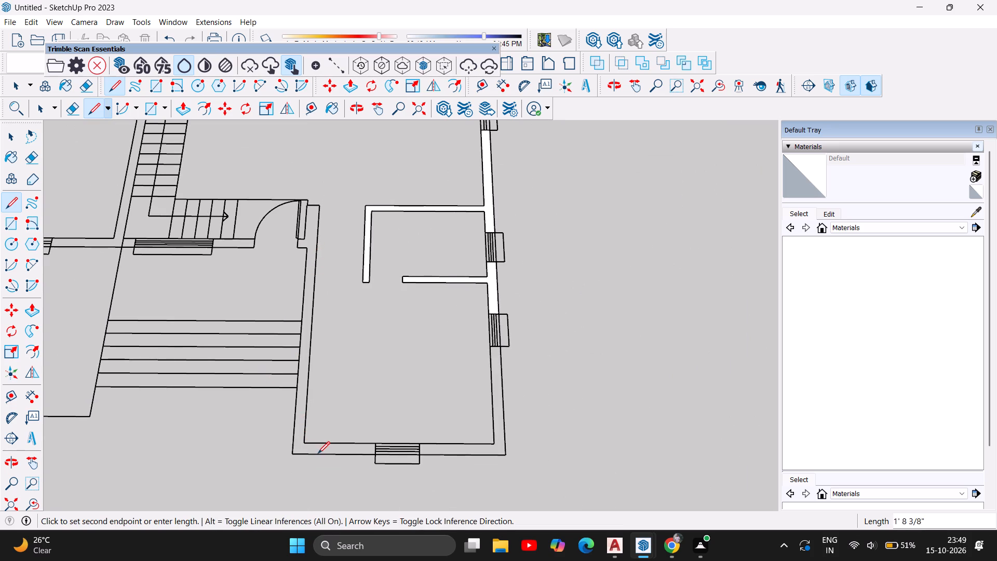
{"action": "left_click", "coordinate": [375, 458]}
{"action": "left_click", "coordinate": [374, 445]}
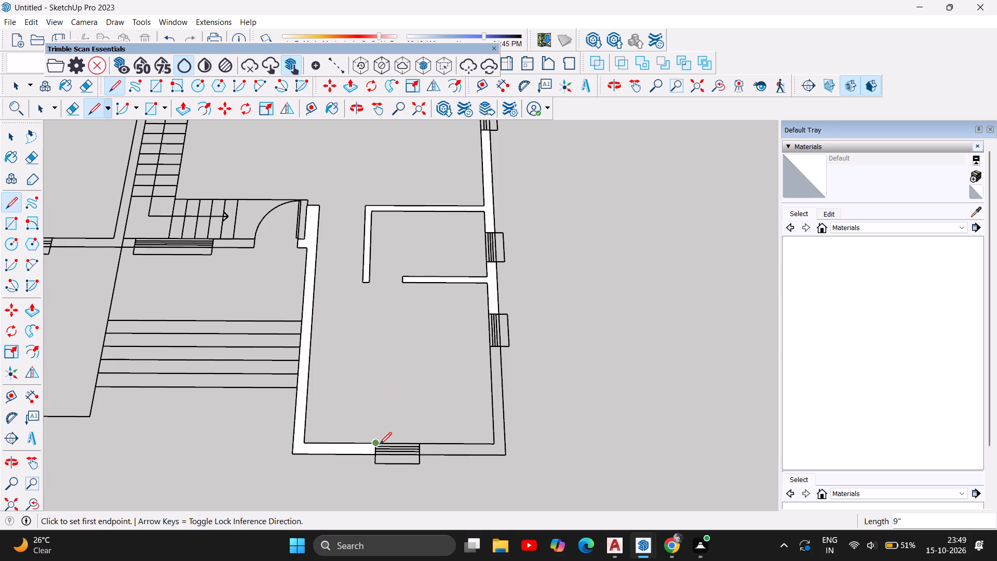
{"action": "left_click", "coordinate": [376, 442]}
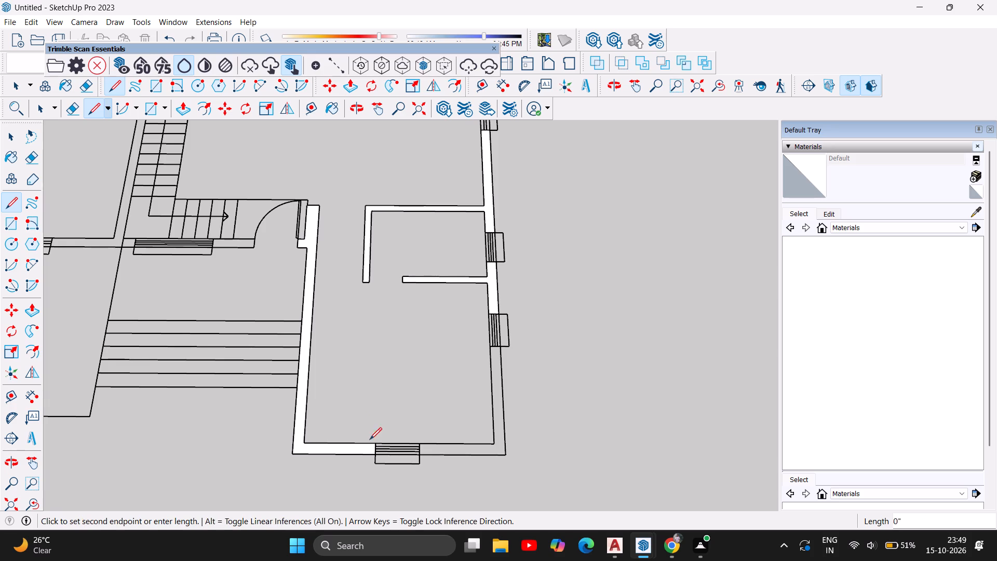
{"action": "left_click", "coordinate": [304, 442]}
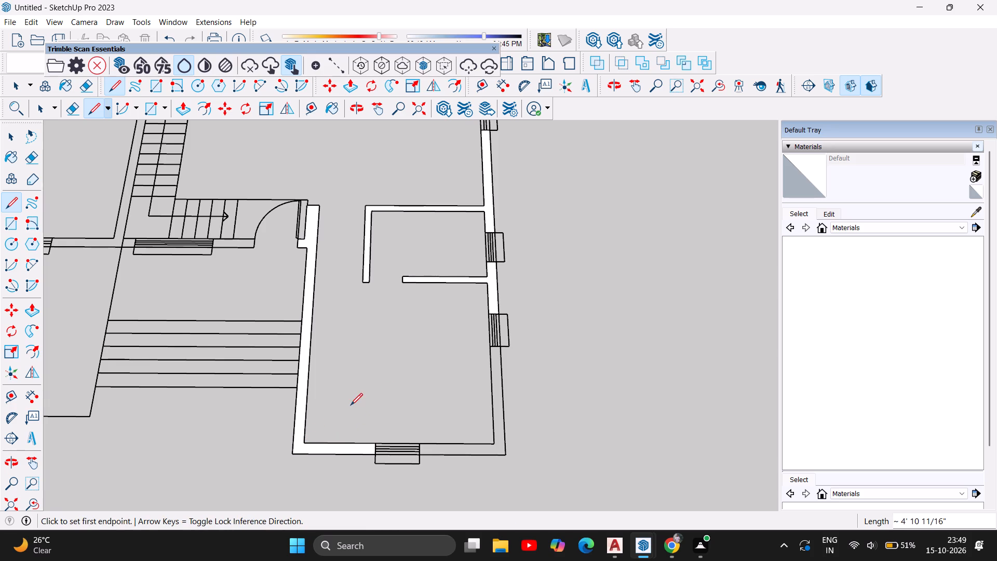
Trace the other bottom corner wall: across at the bottom window, about 5' 10" to the outer corner, 7' 9" up, and 9" across, closing the face.
{"action": "scroll", "coordinate": [331, 421], "scroll_direction": "down", "scroll_amount": 3}
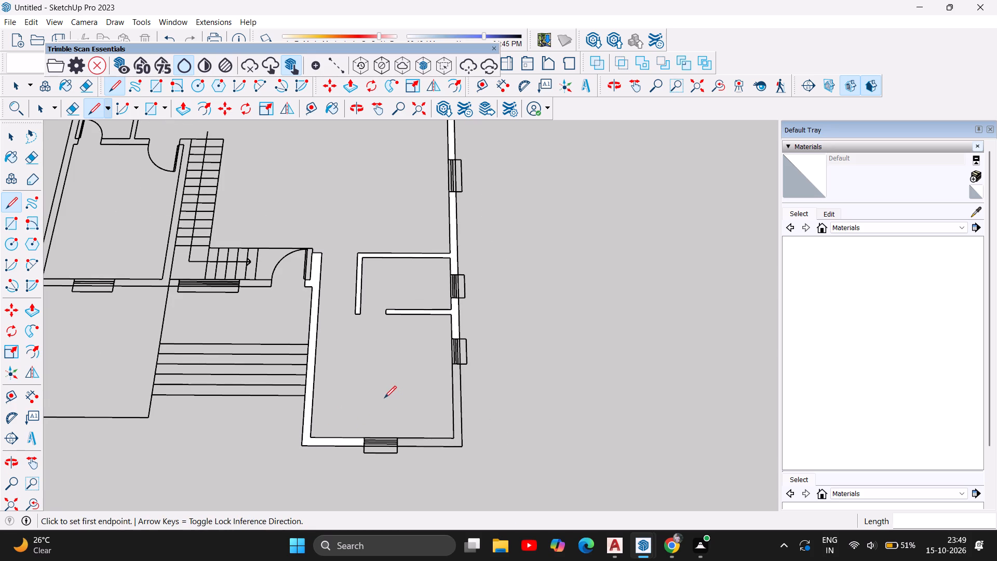
{"action": "scroll", "coordinate": [320, 361], "scroll_direction": "down", "scroll_amount": 2}
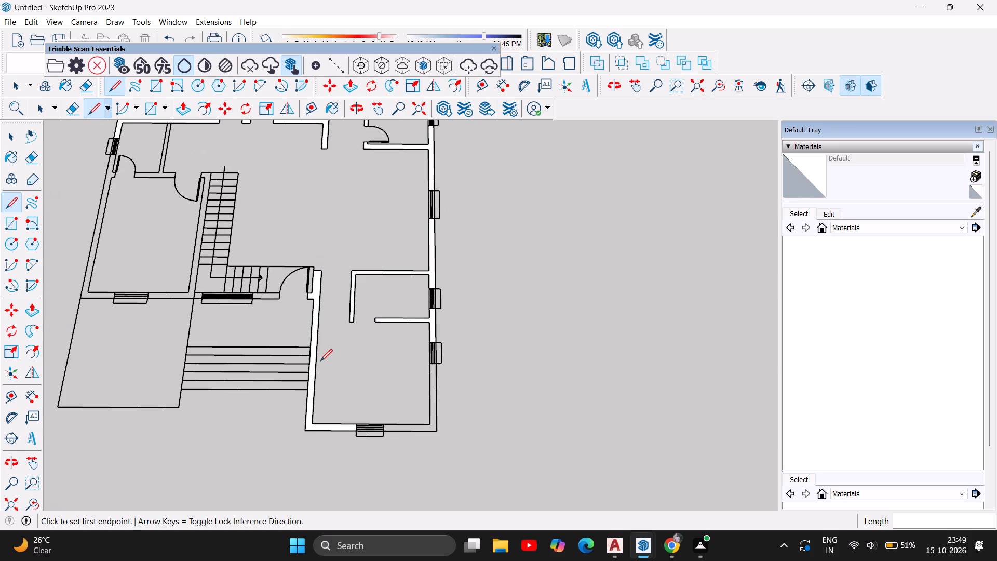
{"action": "scroll", "coordinate": [390, 426], "scroll_direction": "up", "scroll_amount": 1}
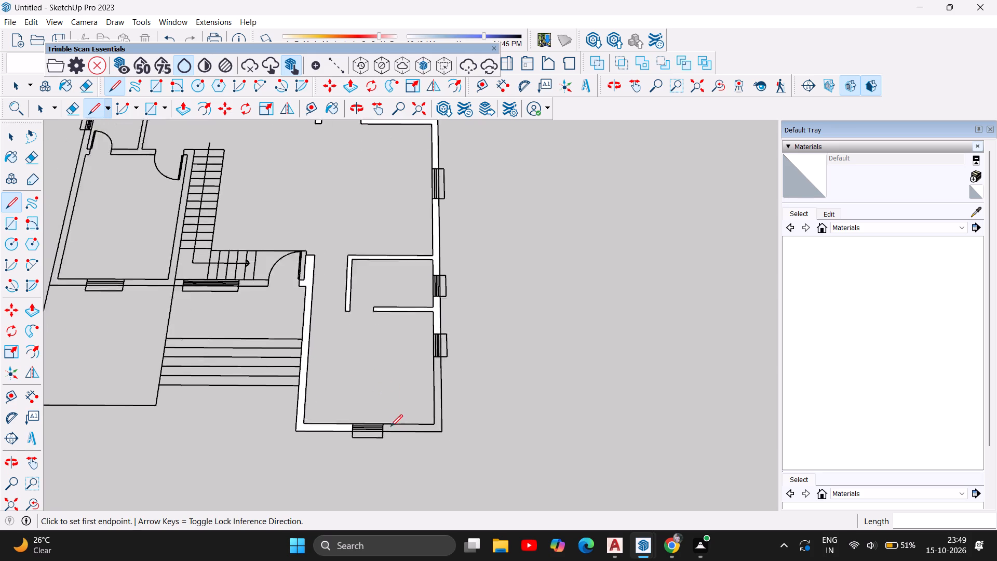
{"action": "scroll", "coordinate": [390, 426], "scroll_direction": "up", "scroll_amount": 8}
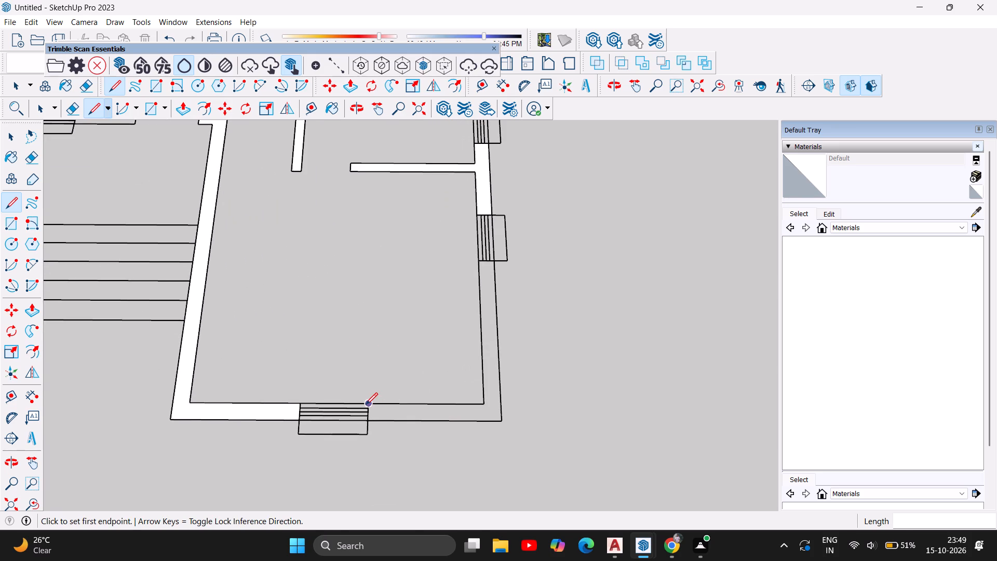
{"action": "left_click", "coordinate": [367, 405]}
{"action": "left_click", "coordinate": [367, 423]}
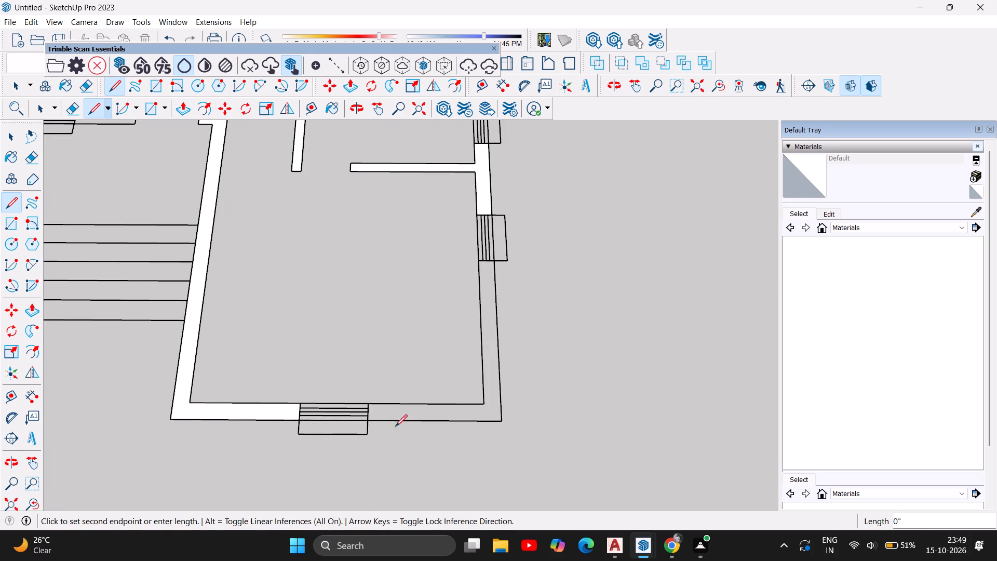
{"action": "left_click", "coordinate": [500, 423]}
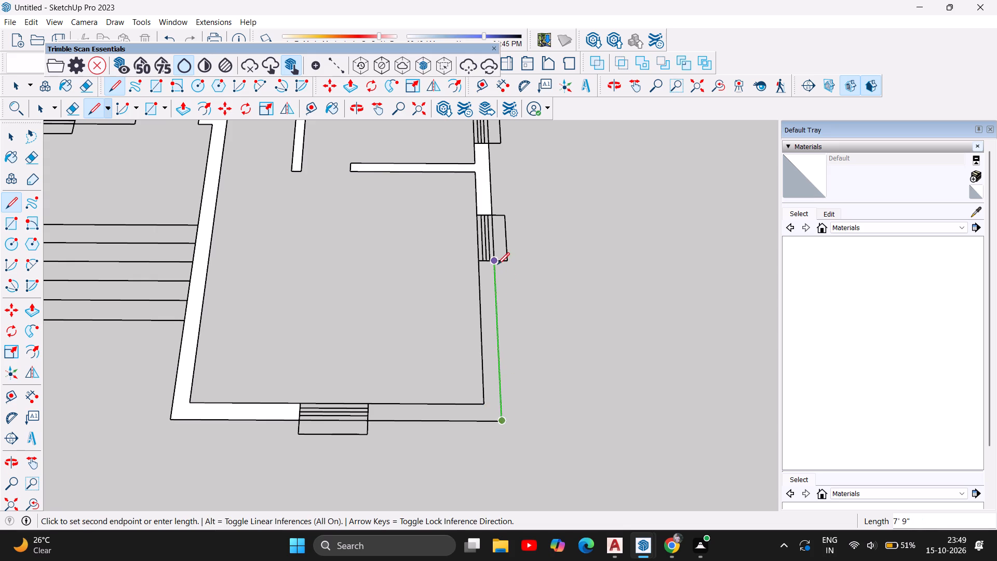
{"action": "left_click", "coordinate": [494, 260]}
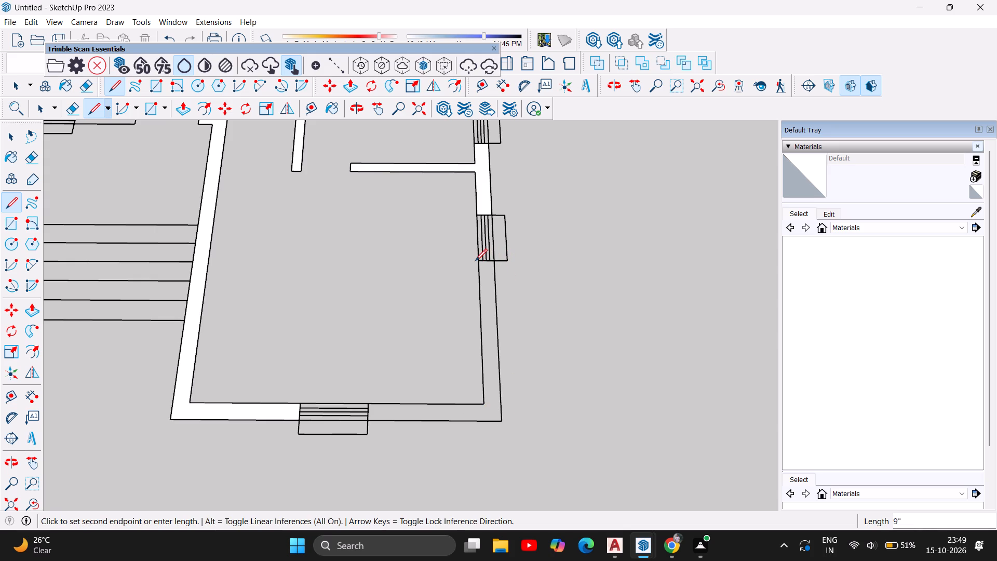
{"action": "left_click", "coordinate": [477, 262]}
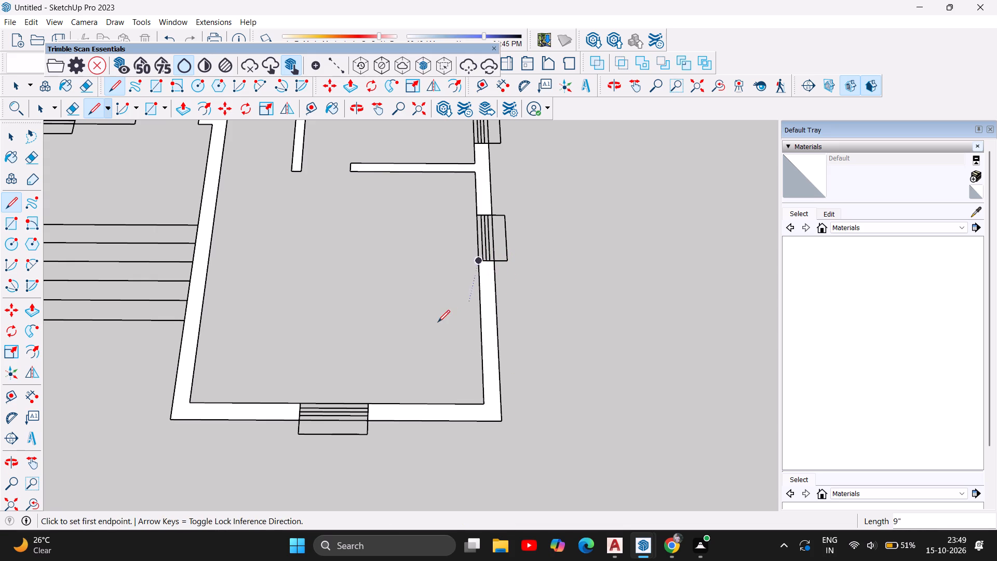
Retrace the bottom room's inner edge, 7' from the lower side window down to the corner.
{"action": "scroll", "coordinate": [438, 325], "scroll_direction": "down", "scroll_amount": 3}
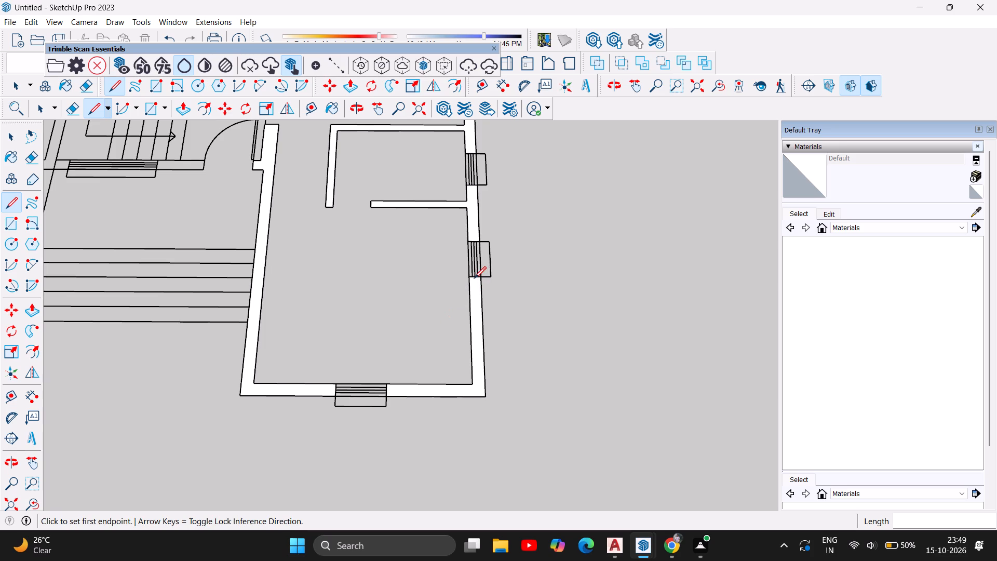
{"action": "left_click", "coordinate": [468, 279]}
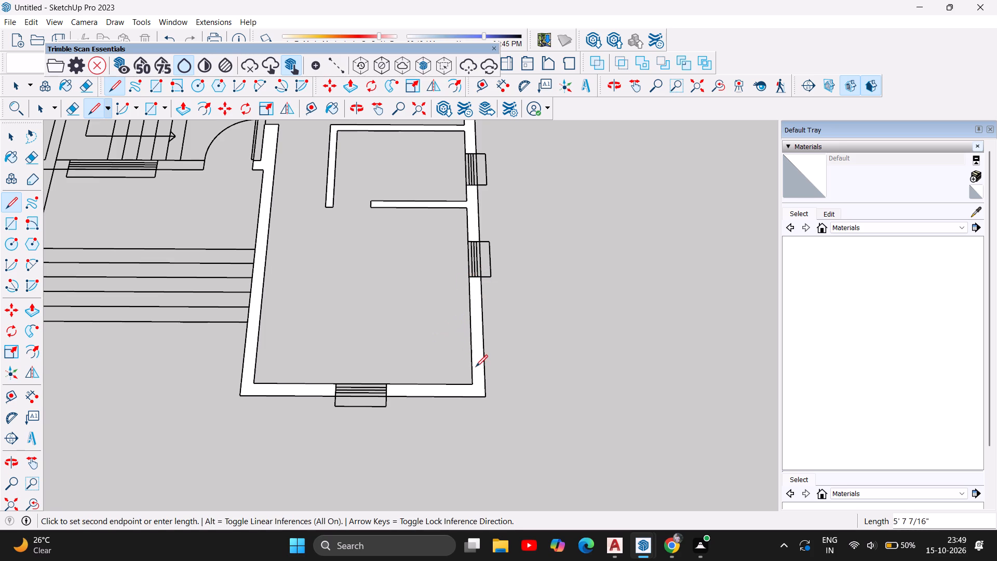
{"action": "left_click", "coordinate": [475, 384]}
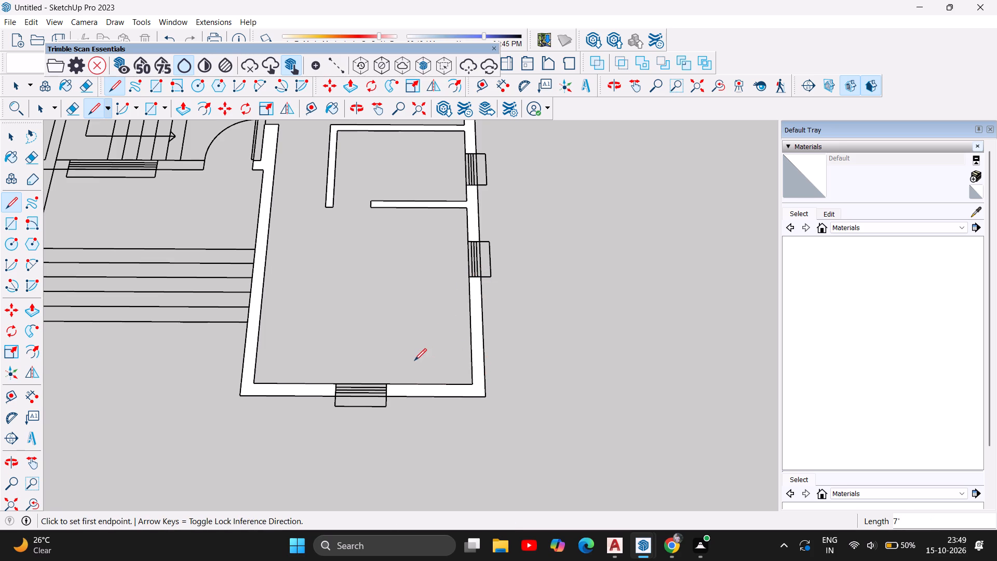
Trace the wall piece between the entrance door and the stair window, 9" thick and about 3' 2" long, closing the face.
{"action": "scroll", "coordinate": [527, 425], "scroll_direction": "down", "scroll_amount": 4}
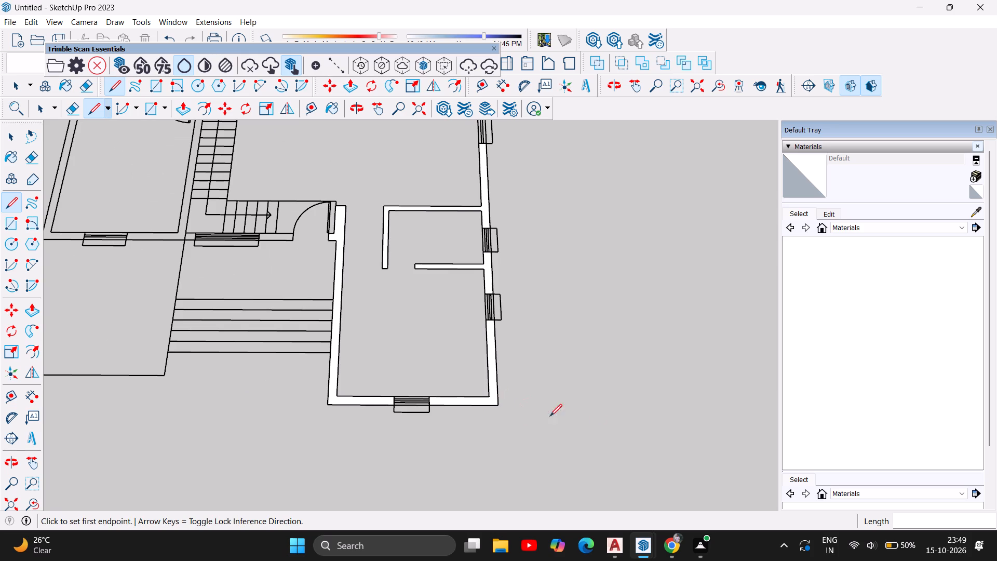
{"action": "scroll", "coordinate": [553, 445], "scroll_direction": "down", "scroll_amount": 6}
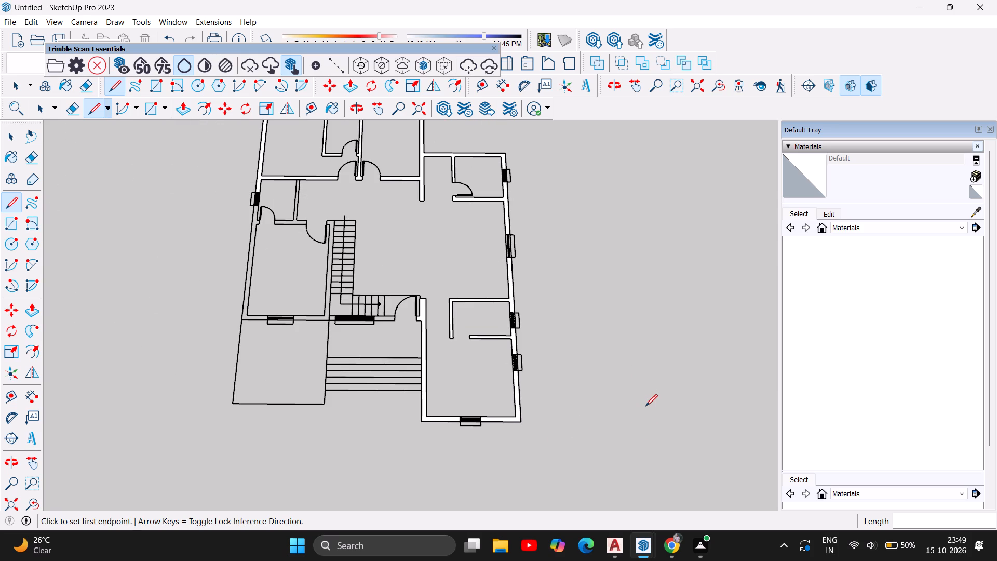
{"action": "scroll", "coordinate": [632, 410], "scroll_direction": "down", "scroll_amount": 1}
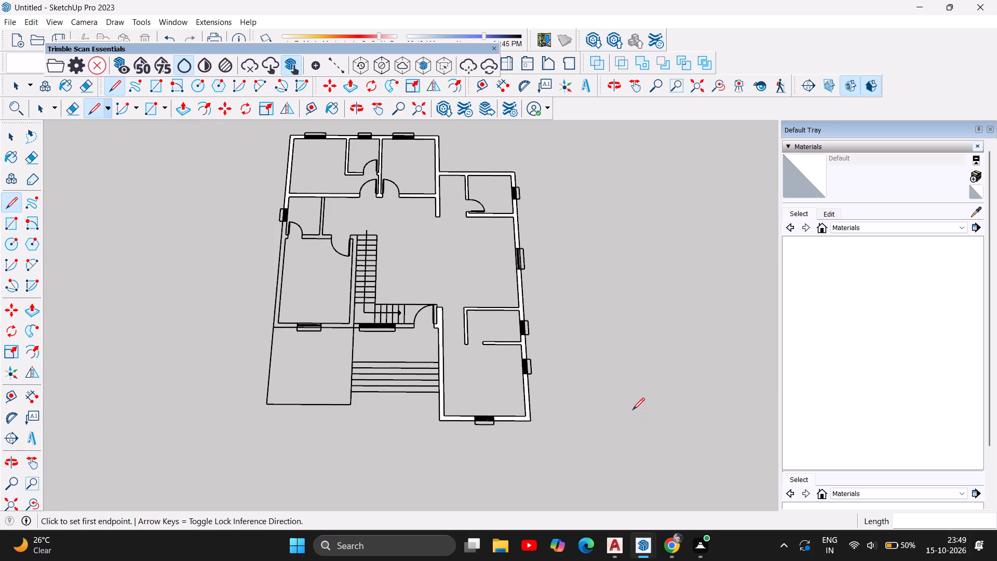
{"action": "scroll", "coordinate": [396, 324], "scroll_direction": "up", "scroll_amount": 10}
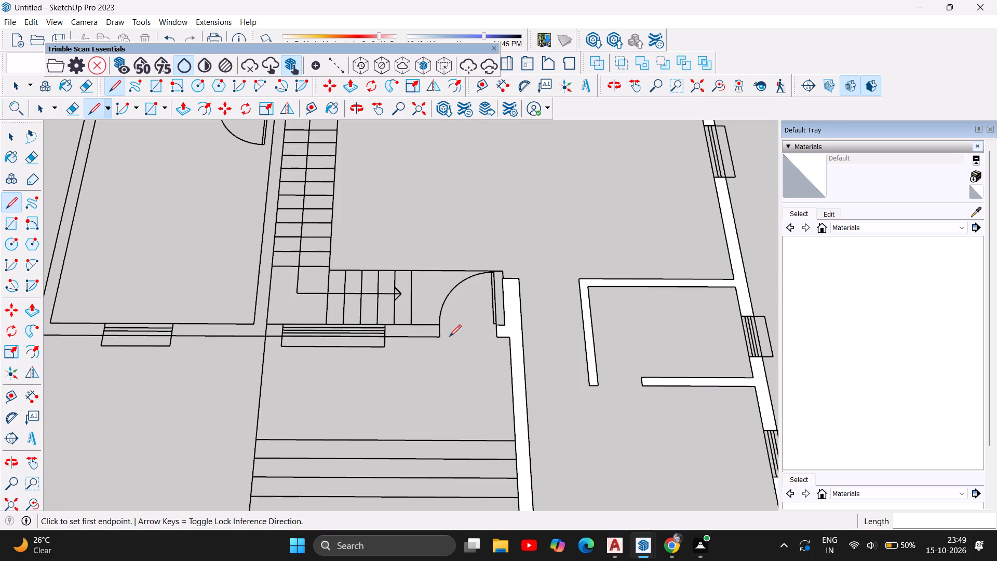
{"action": "scroll", "coordinate": [442, 333], "scroll_direction": "up", "scroll_amount": 4}
{"action": "left_click", "coordinate": [437, 321]}
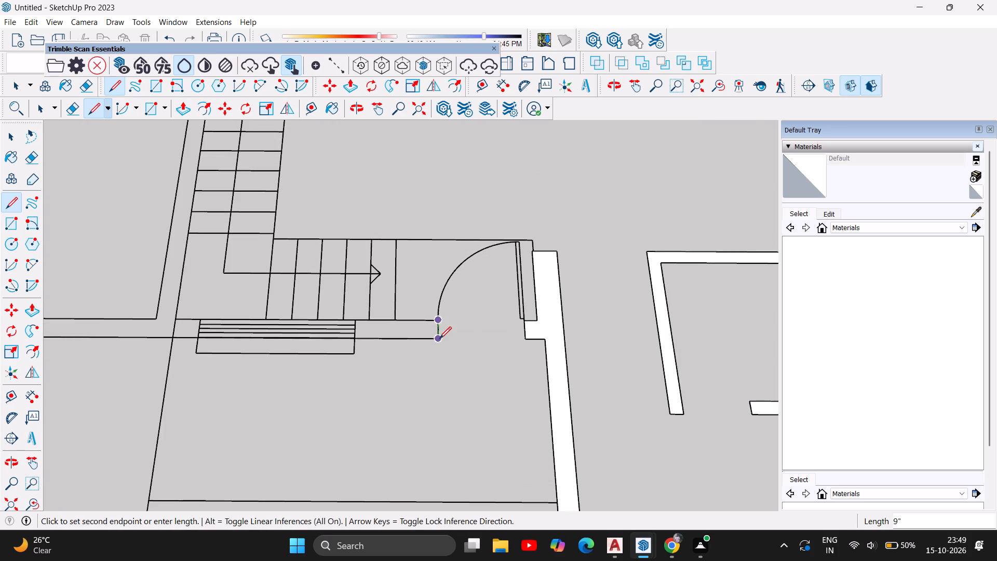
{"action": "left_click", "coordinate": [439, 339]}
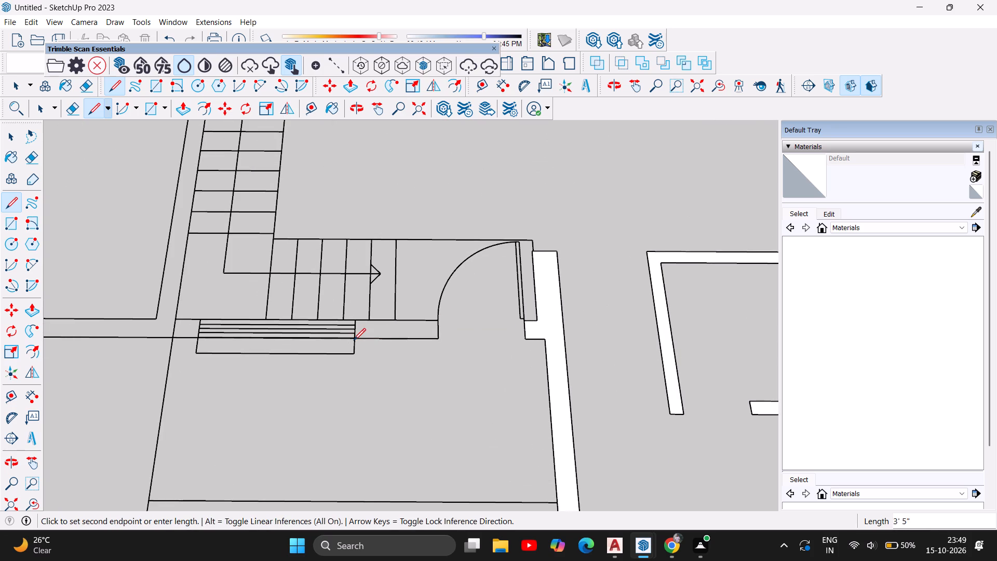
{"action": "left_click", "coordinate": [354, 339]}
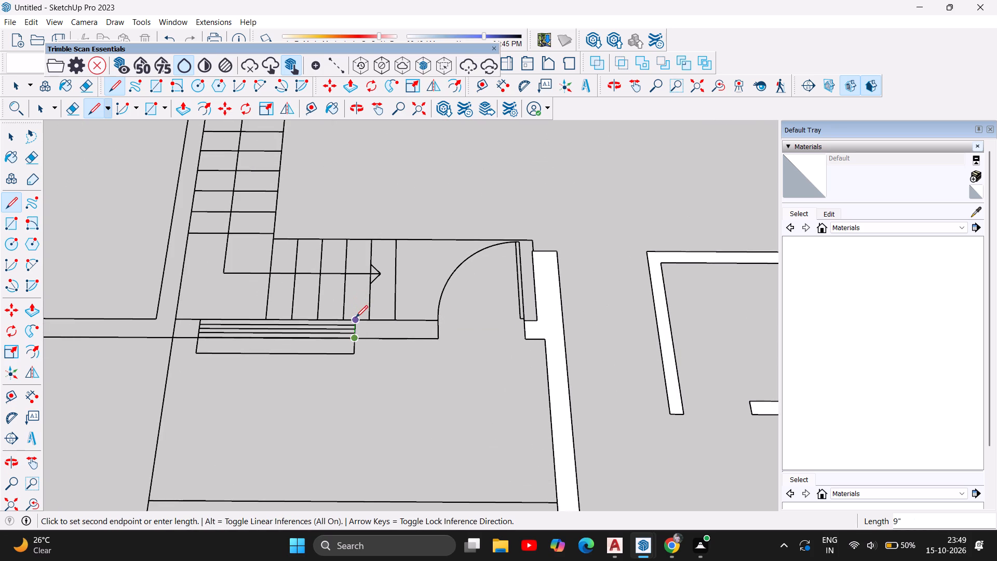
{"action": "left_click", "coordinate": [356, 318]}
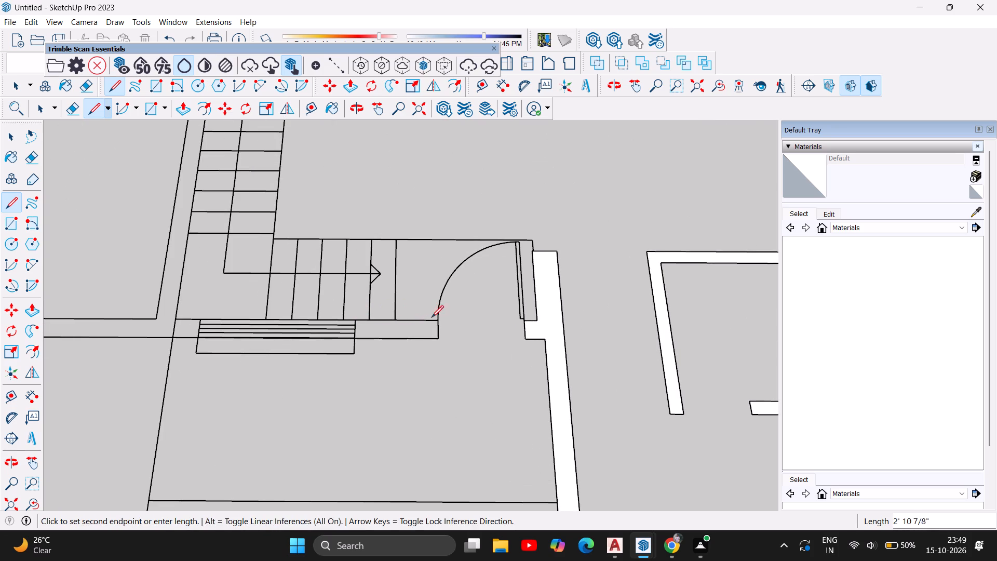
{"action": "left_click", "coordinate": [438, 321]}
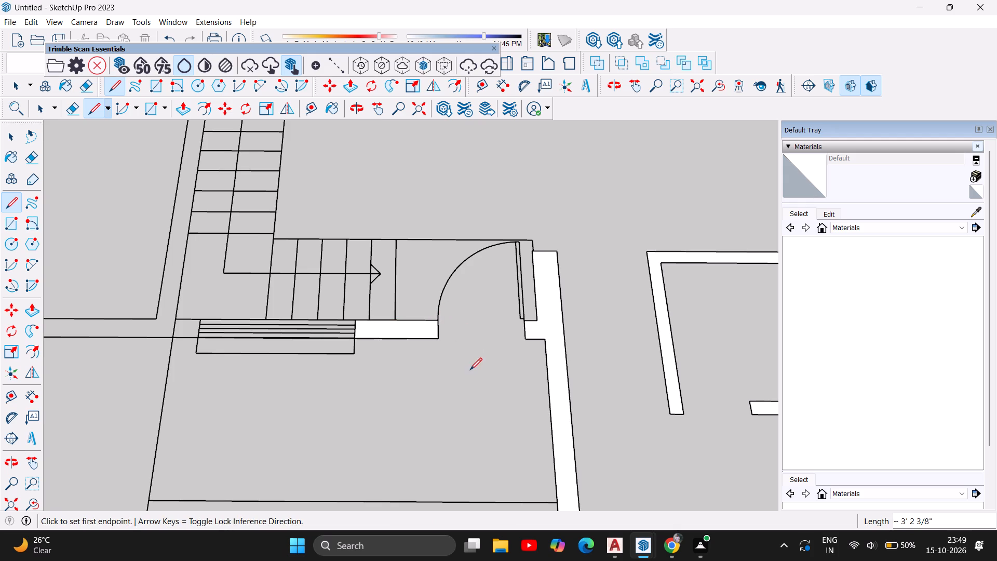
Trace the short wall piece between the stair window and the stair-side wall, about 11 5/8" long and 9" thick, closing the face.
{"action": "scroll", "coordinate": [502, 389], "scroll_direction": "down", "scroll_amount": 10}
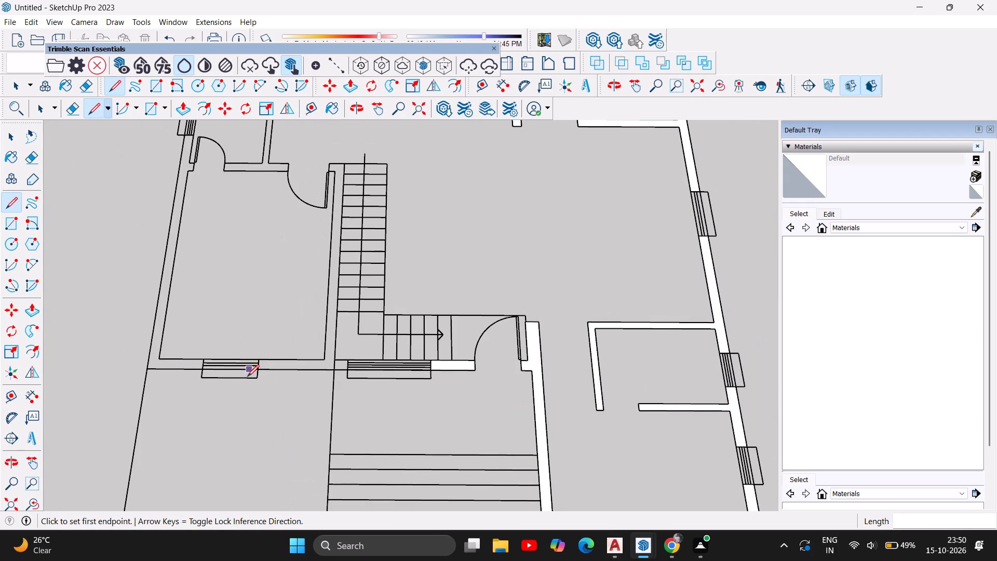
{"action": "scroll", "coordinate": [403, 419], "scroll_direction": "down", "scroll_amount": 6}
{"action": "scroll", "coordinate": [335, 408], "scroll_direction": "up", "scroll_amount": 3}
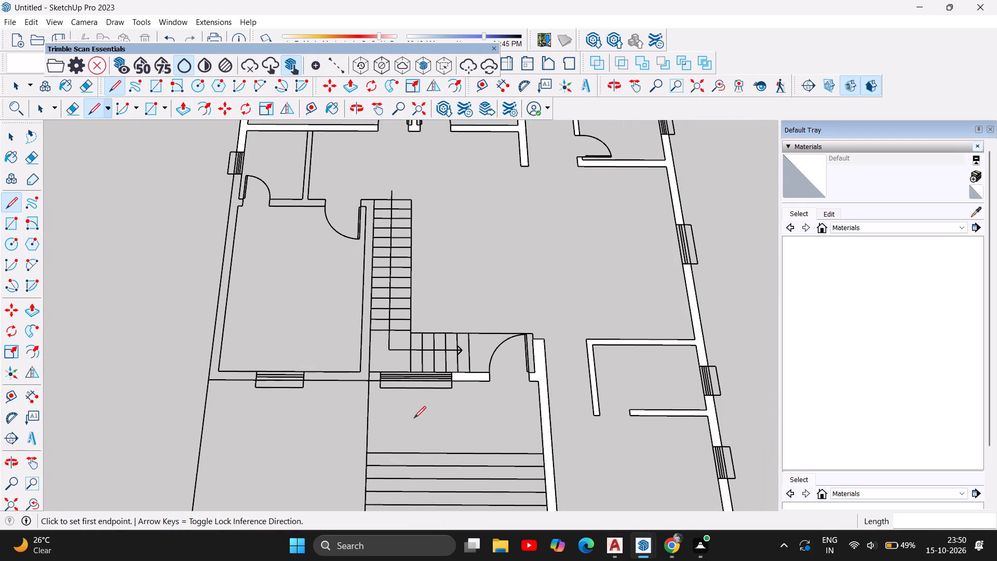
{"action": "scroll", "coordinate": [434, 437], "scroll_direction": "down", "scroll_amount": 5}
{"action": "scroll", "coordinate": [372, 364], "scroll_direction": "up", "scroll_amount": 4}
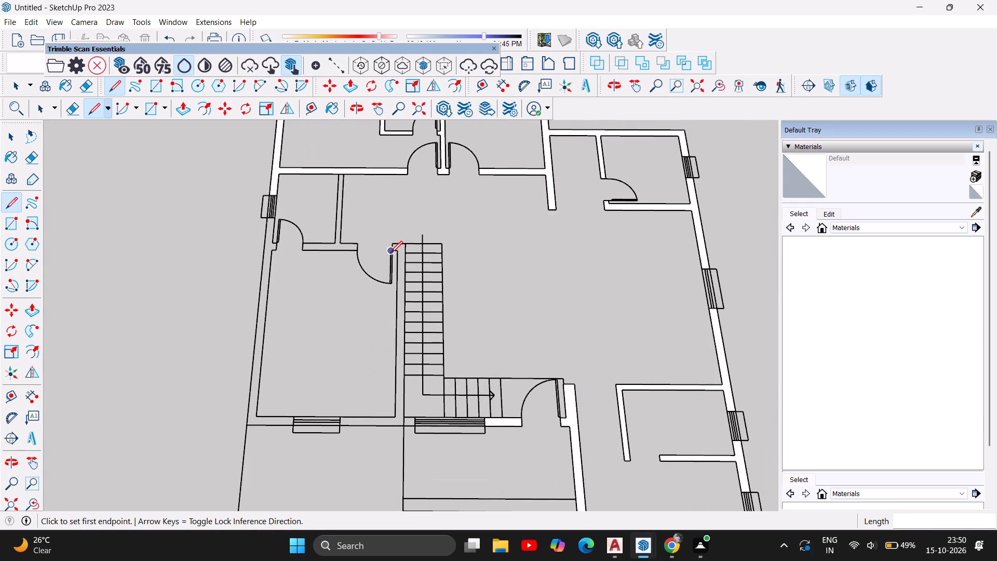
{"action": "scroll", "coordinate": [396, 250], "scroll_direction": "up", "scroll_amount": 2}
{"action": "scroll", "coordinate": [421, 486], "scroll_direction": "up", "scroll_amount": 2}
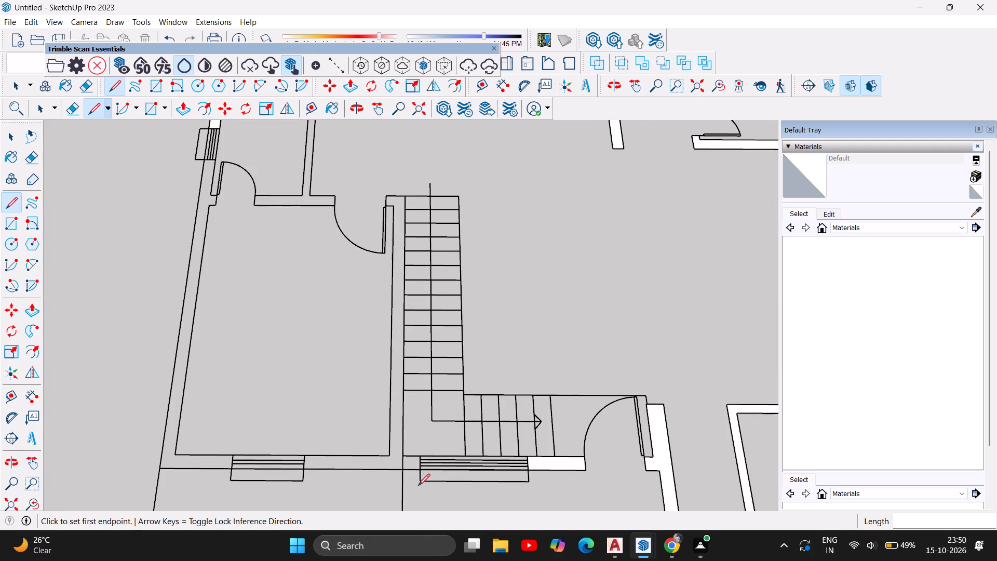
{"action": "scroll", "coordinate": [406, 489], "scroll_direction": "up", "scroll_amount": 3}
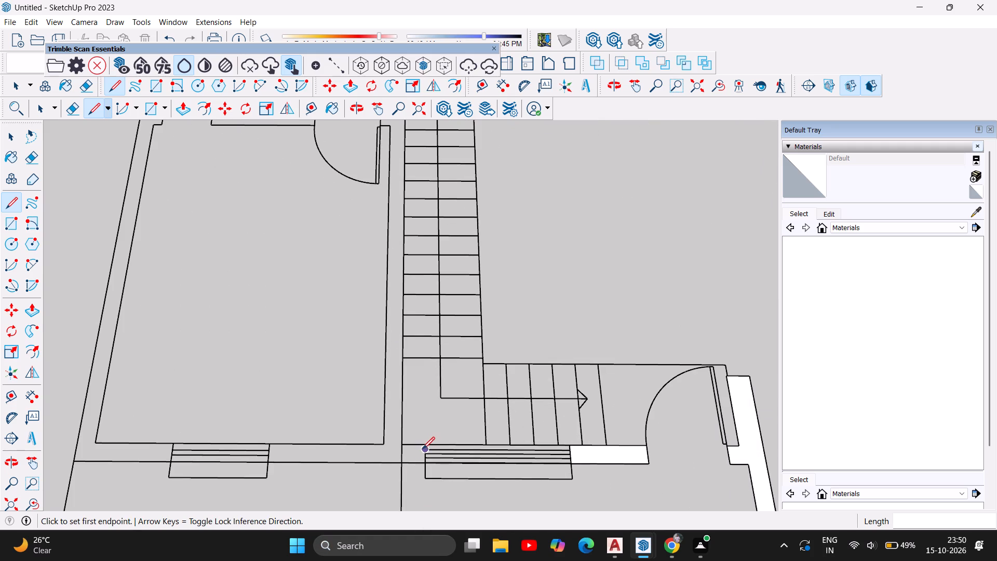
{"action": "scroll", "coordinate": [417, 462], "scroll_direction": "up", "scroll_amount": 5}
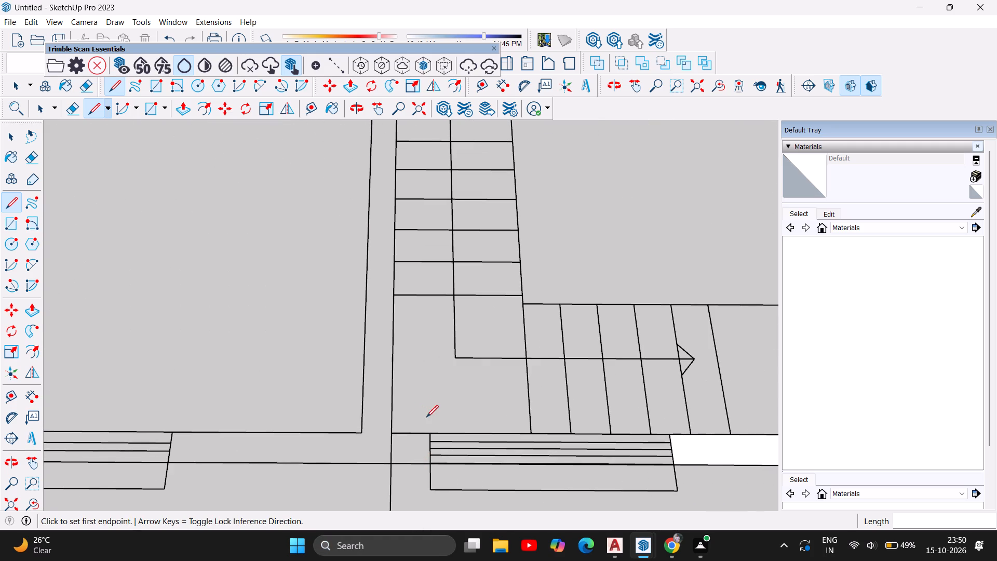
{"action": "left_click", "coordinate": [429, 432]}
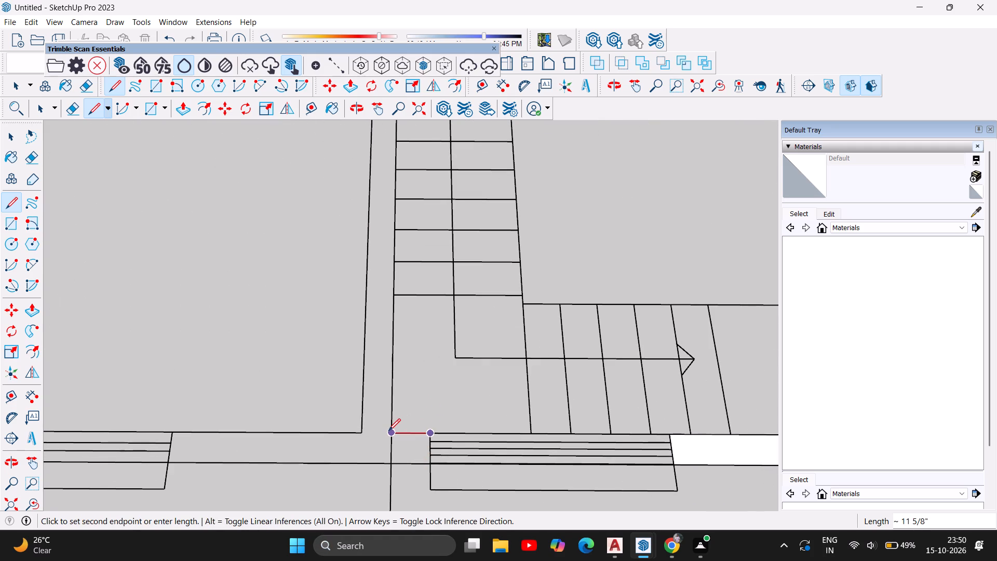
{"action": "left_click", "coordinate": [388, 431]}
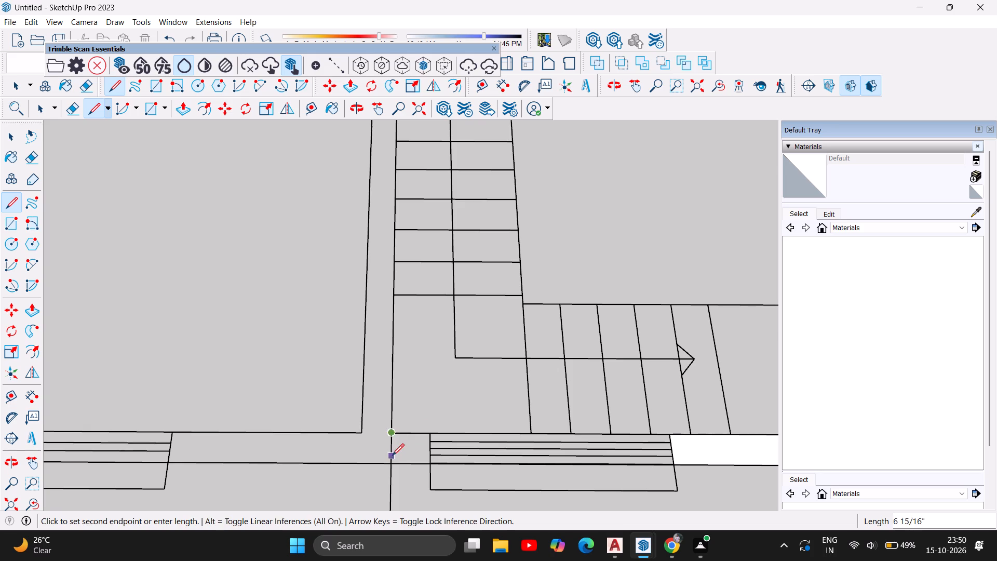
{"action": "left_click", "coordinate": [392, 462]}
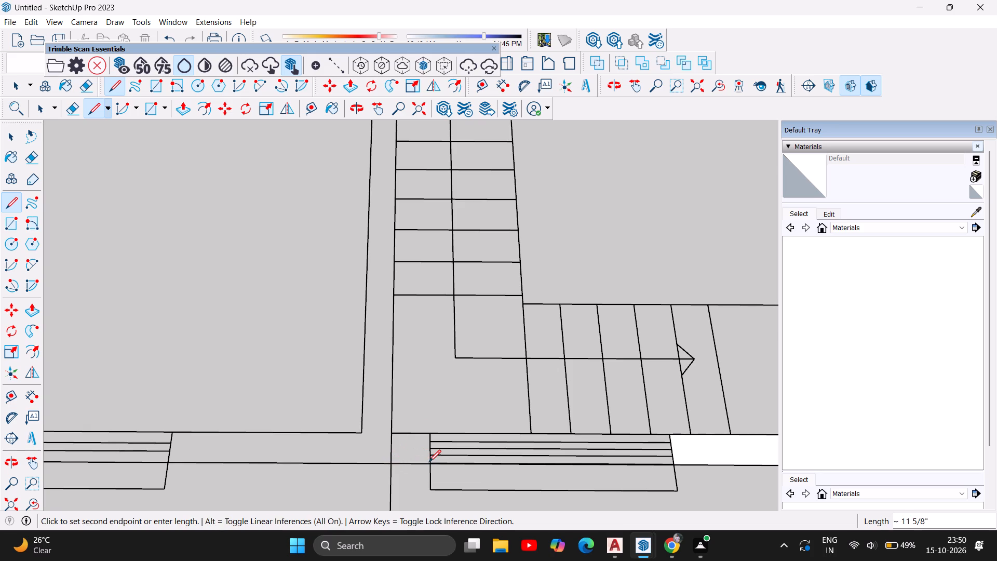
{"action": "left_click", "coordinate": [429, 462]}
{"action": "left_click", "coordinate": [428, 436]}
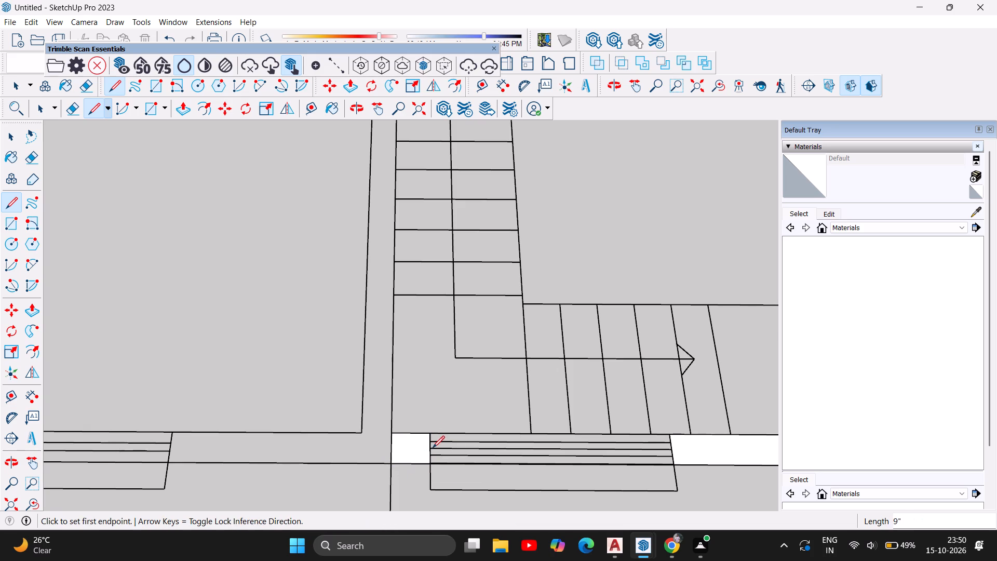
Trace the stair-side wall from the bedroom door: 9" up the jamb, 1' 3" across the top, and 17' 6" down to the outer corner.
{"action": "scroll", "coordinate": [434, 447], "scroll_direction": "down", "scroll_amount": 4}
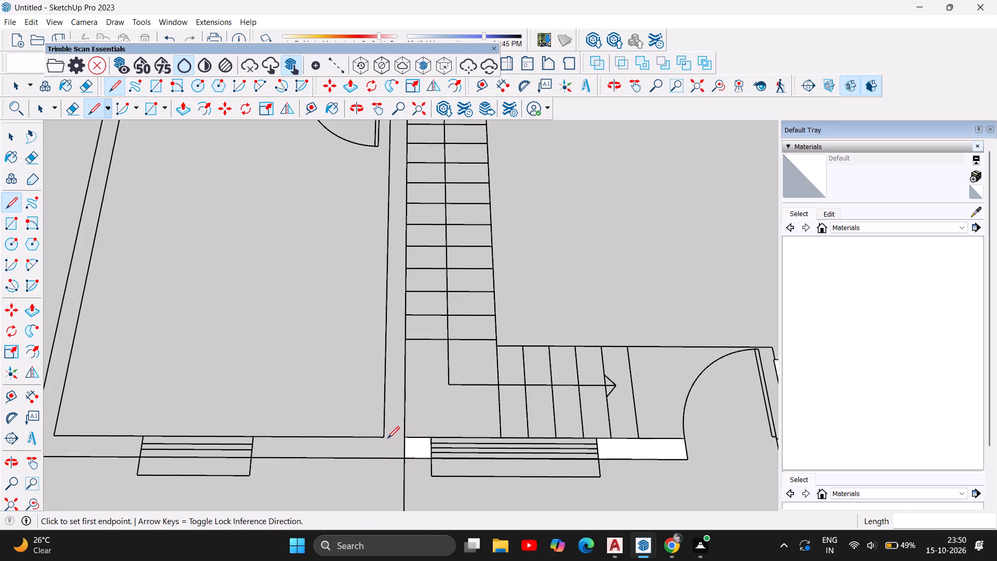
{"action": "scroll", "coordinate": [408, 487], "scroll_direction": "down", "scroll_amount": 8}
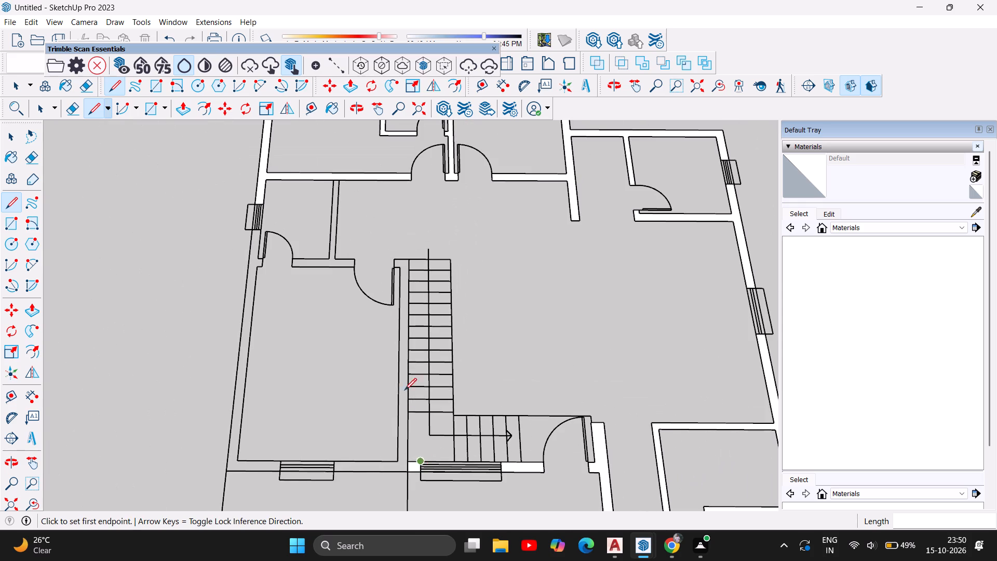
{"action": "scroll", "coordinate": [383, 239], "scroll_direction": "up", "scroll_amount": 6}
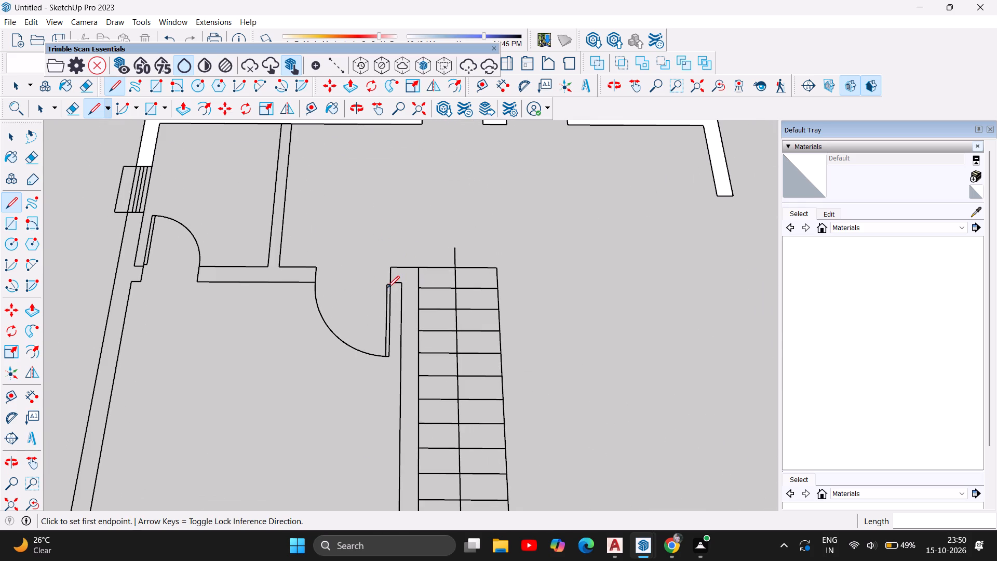
{"action": "double_click", "coordinate": [392, 279]}
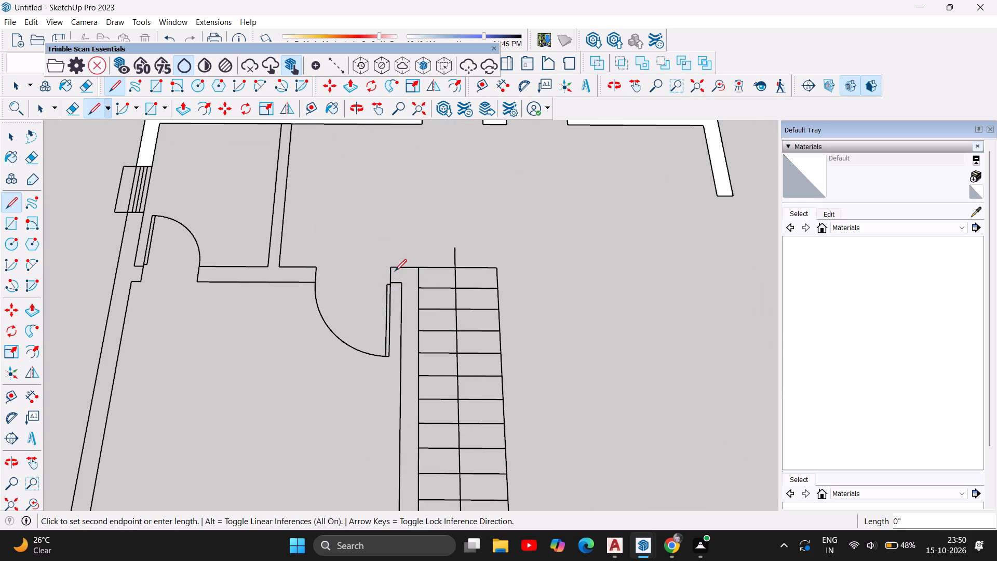
{"action": "double_click", "coordinate": [392, 267]}
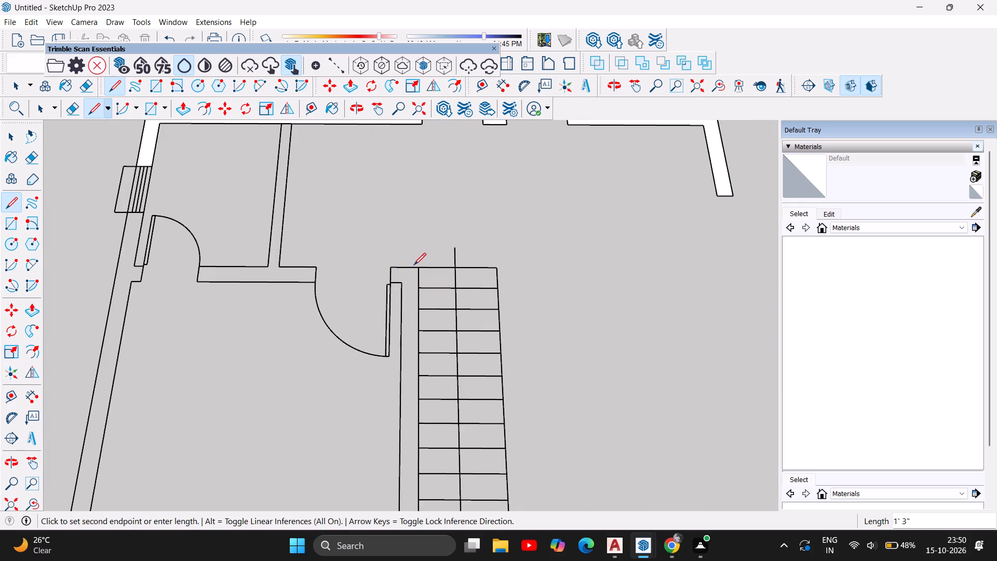
{"action": "left_click", "coordinate": [419, 268]}
{"action": "scroll", "coordinate": [420, 310], "scroll_direction": "down", "scroll_amount": 5}
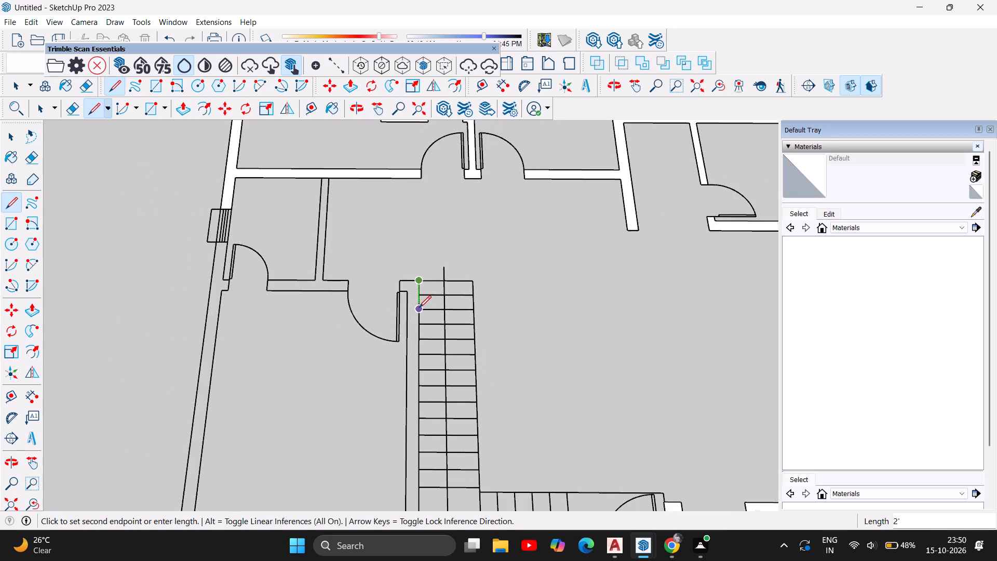
{"action": "scroll", "coordinate": [419, 308], "scroll_direction": "down", "scroll_amount": 11}
{"action": "scroll", "coordinate": [417, 424], "scroll_direction": "up", "scroll_amount": 5}
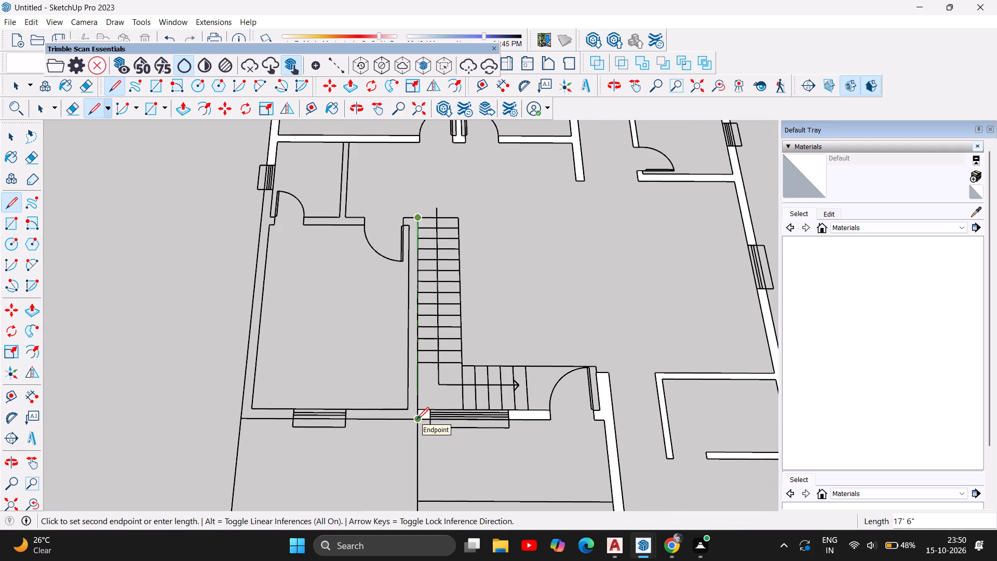
{"action": "left_click", "coordinate": [417, 419]}
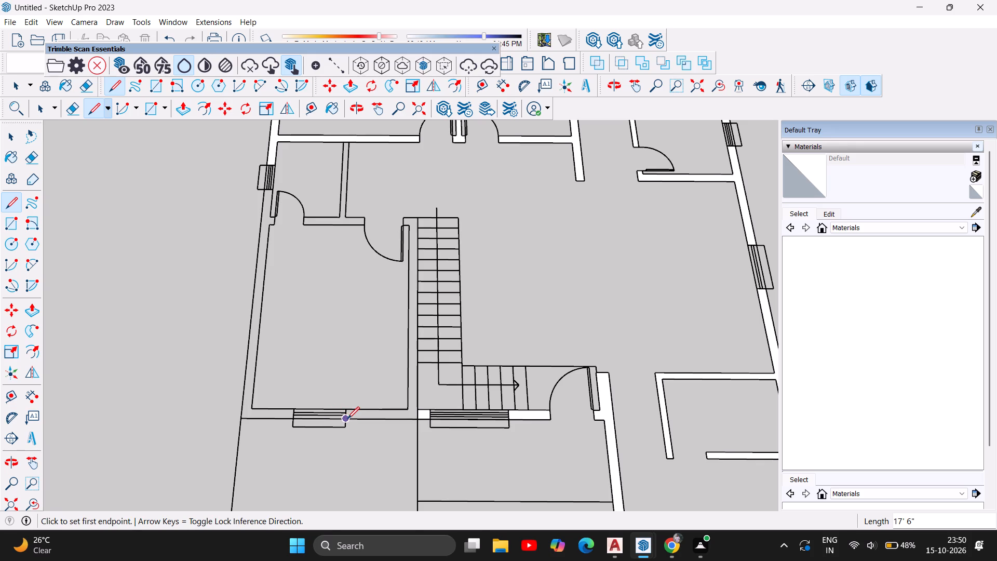
Trace across the wall at the bedroom's bottom window, 4' 9" along the inner edge, 16' up, out to the door jamb, and 9" along it.
{"action": "left_click", "coordinate": [347, 419]}
{"action": "left_click", "coordinate": [346, 410]}
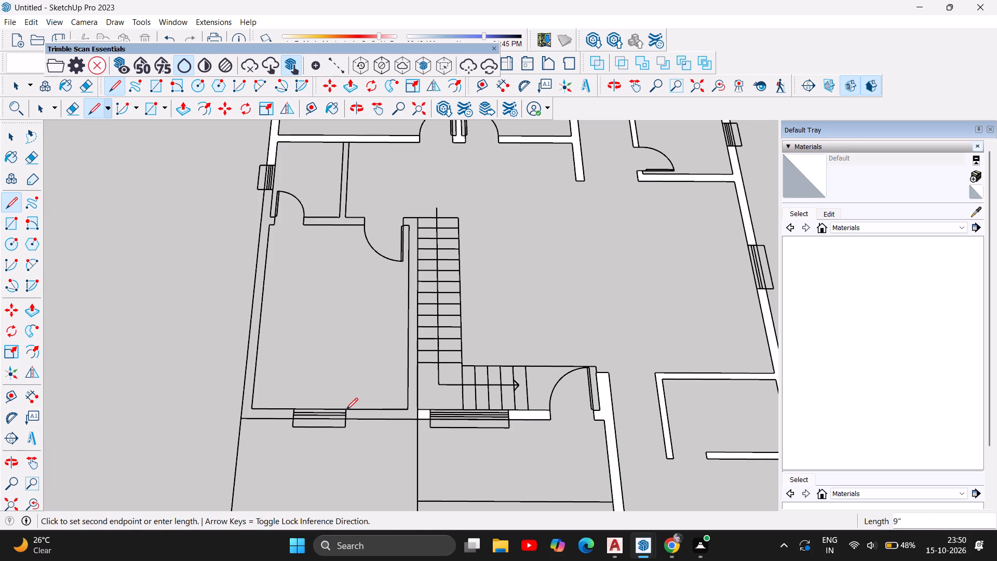
{"action": "left_click", "coordinate": [407, 409]}
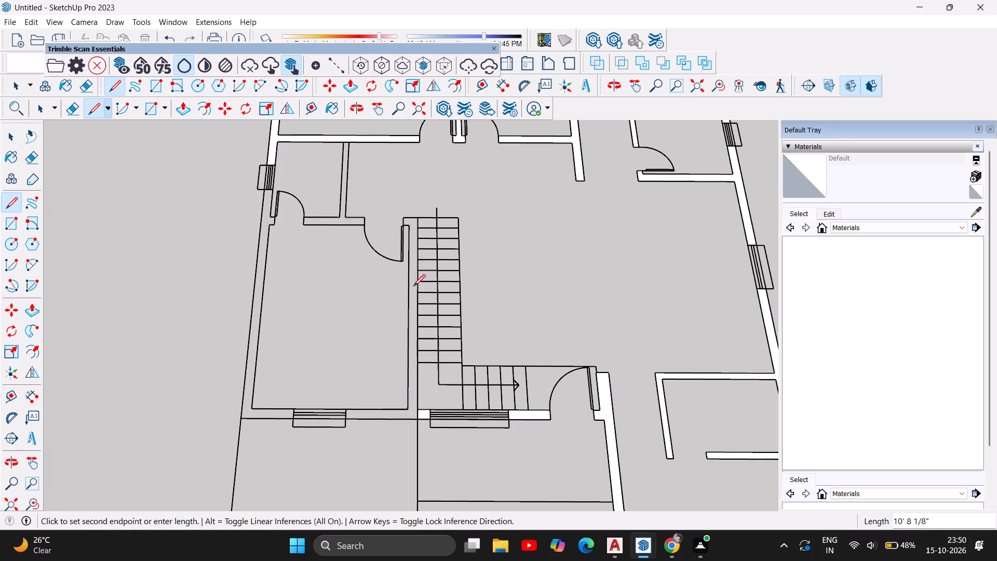
{"action": "left_click", "coordinate": [410, 229]}
{"action": "scroll", "coordinate": [406, 226], "scroll_direction": "up", "scroll_amount": 11}
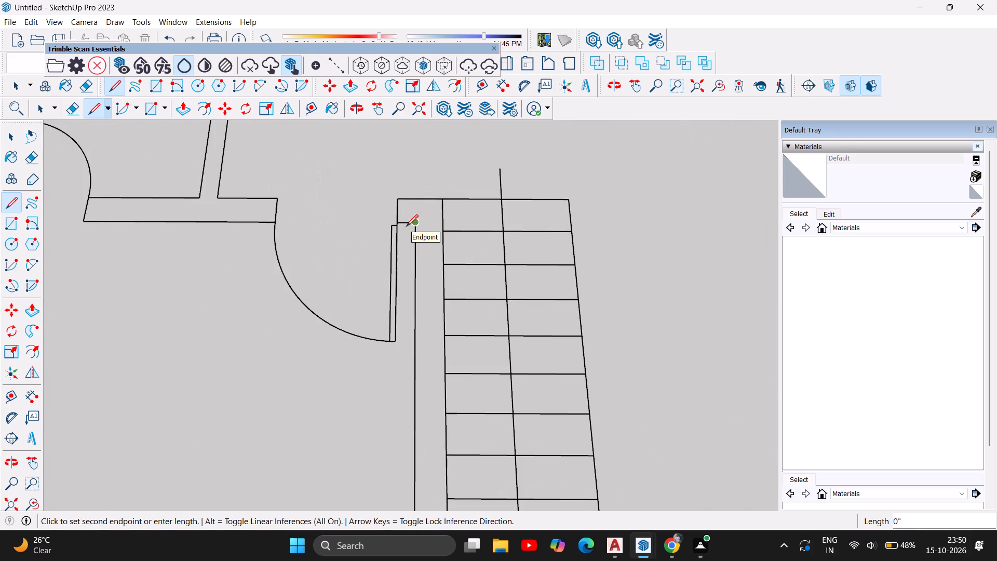
{"action": "left_click", "coordinate": [400, 223]}
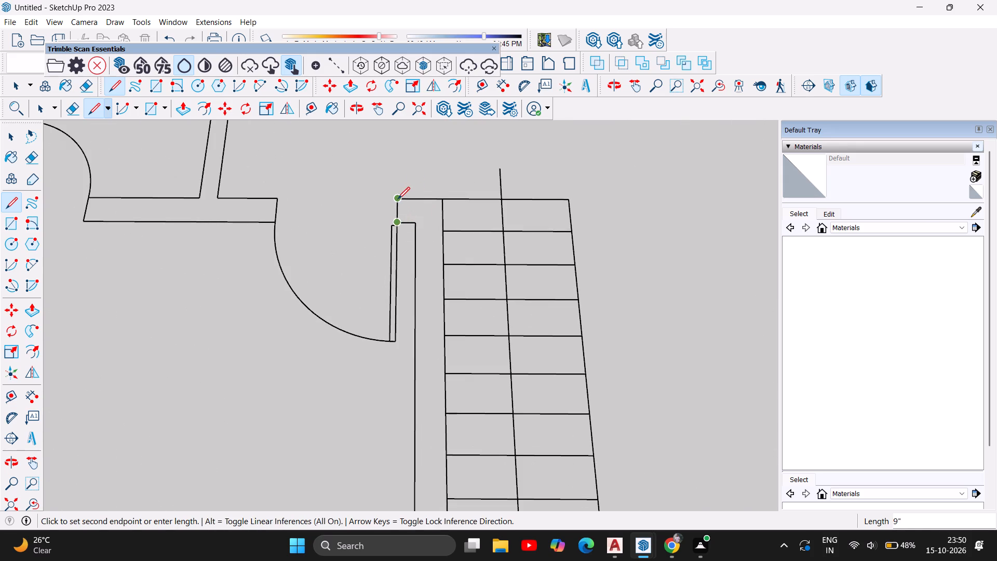
{"action": "left_click", "coordinate": [398, 199]}
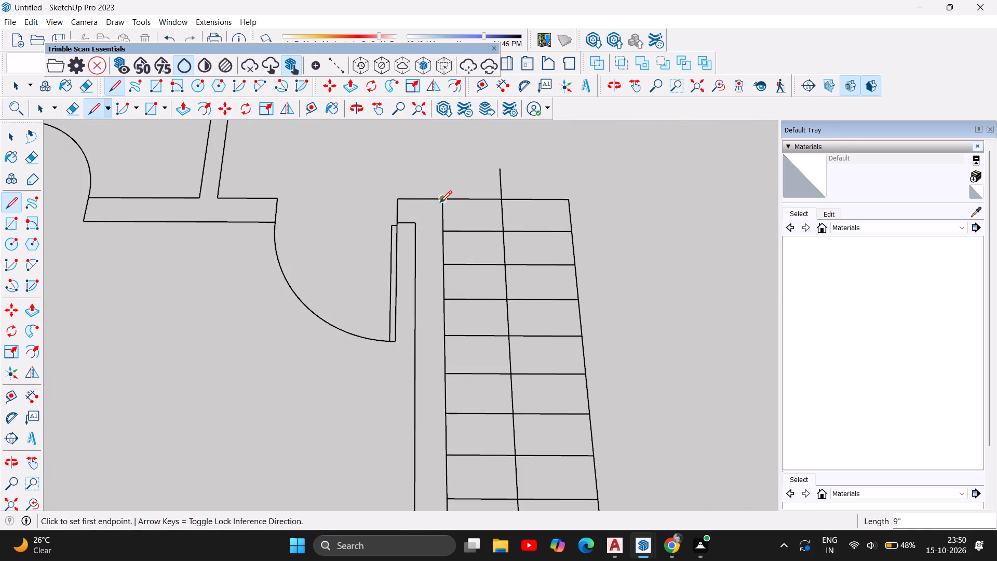
Trace the stair-side wall's edge along the stairs, 16' 9" from its top corner down to the short wall piece beside the stair window.
{"action": "double_click", "coordinate": [441, 203]}
{"action": "scroll", "coordinate": [441, 228], "scroll_direction": "down", "scroll_amount": 9}
{"action": "scroll", "coordinate": [446, 290], "scroll_direction": "down", "scroll_amount": 6}
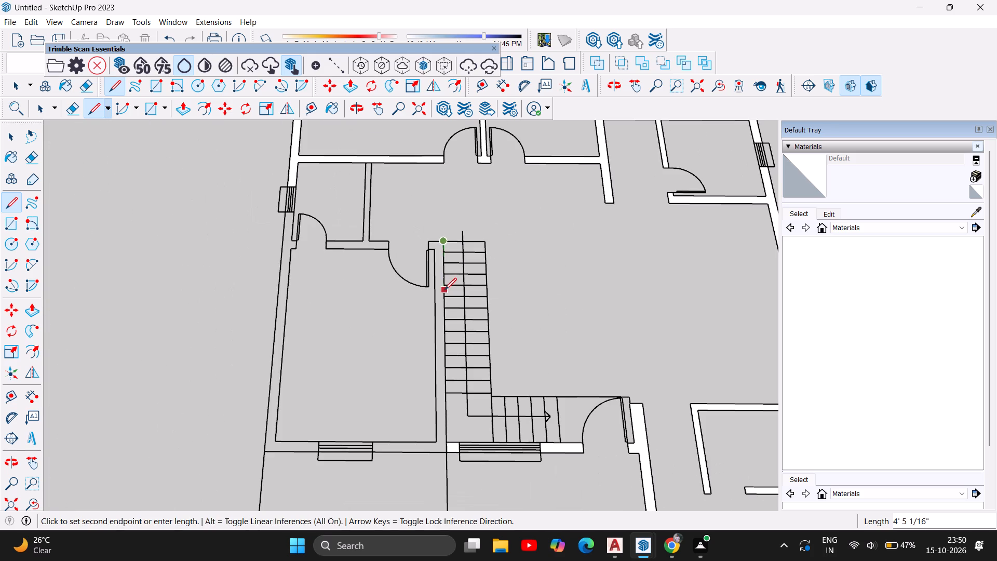
{"action": "left_click", "coordinate": [448, 444]}
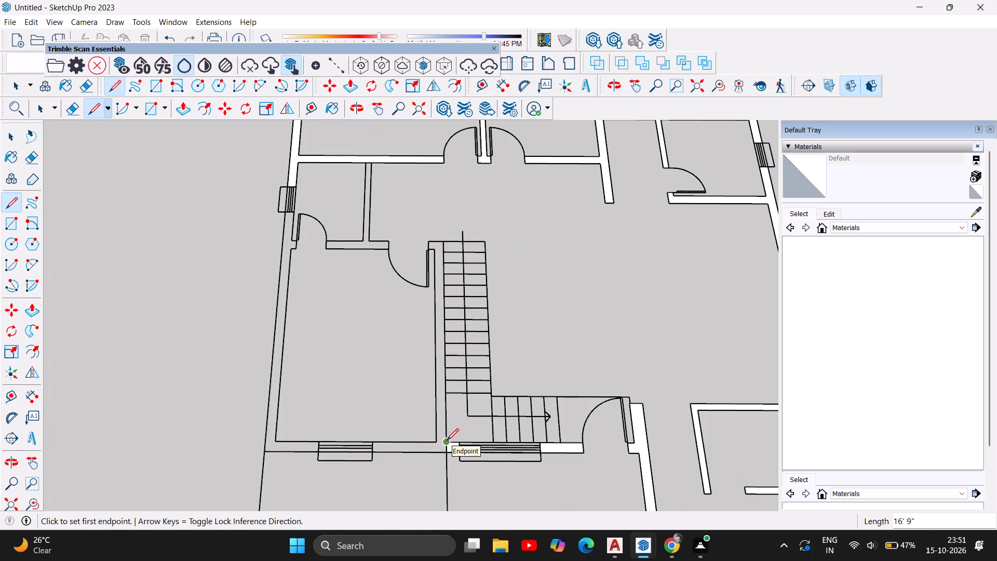
{"action": "left_click", "coordinate": [447, 440]}
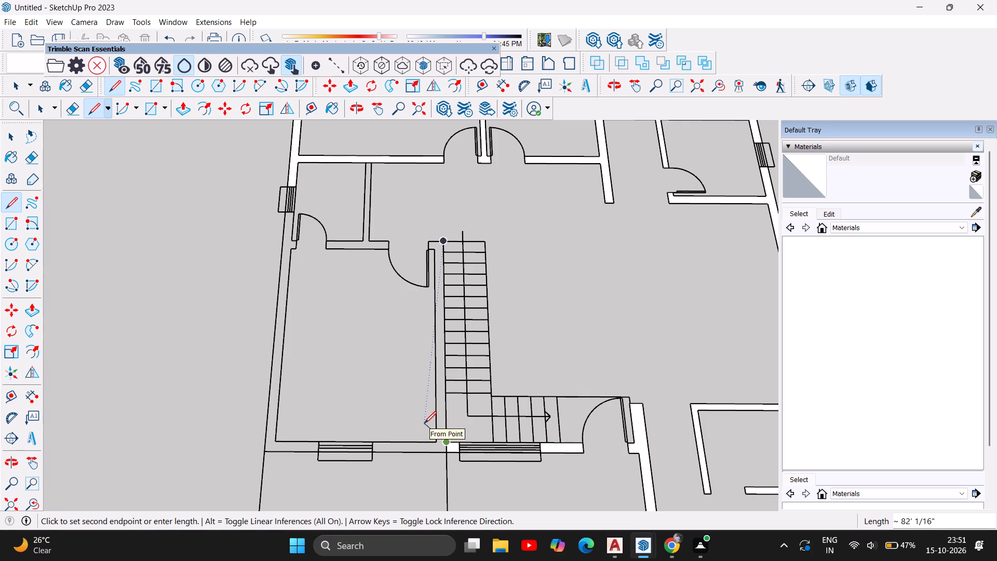
{"action": "key", "text": "Escape"}
Retrace the stair-side wall outline: 9" window jamb, 16' inner edge, 9" door jamb, and 17' 6" stair edge down to the outer corner.
{"action": "scroll", "coordinate": [442, 442], "scroll_direction": "up", "scroll_amount": 4}
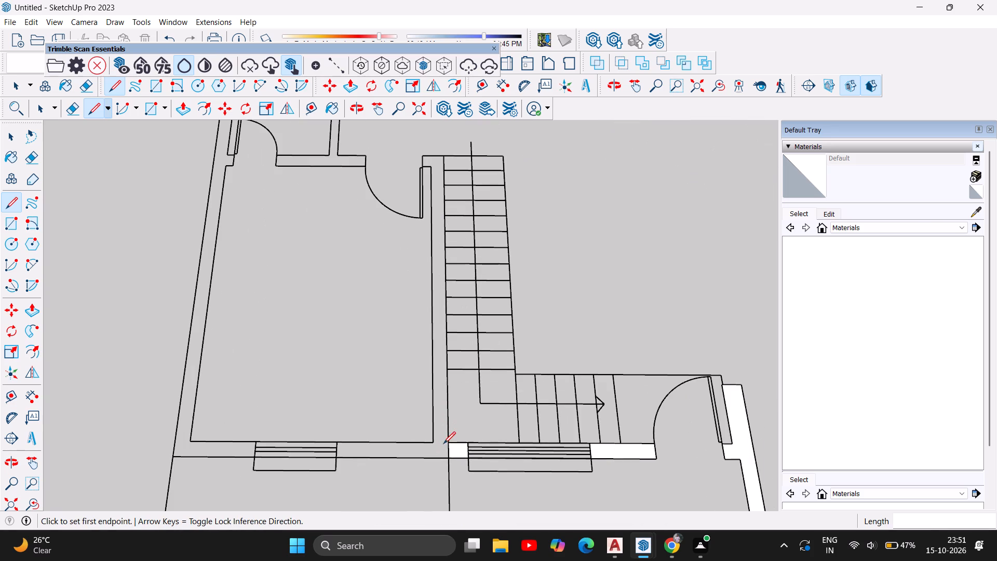
{"action": "left_click", "coordinate": [339, 457]}
{"action": "left_click", "coordinate": [339, 443]}
{"action": "left_click", "coordinate": [430, 440]}
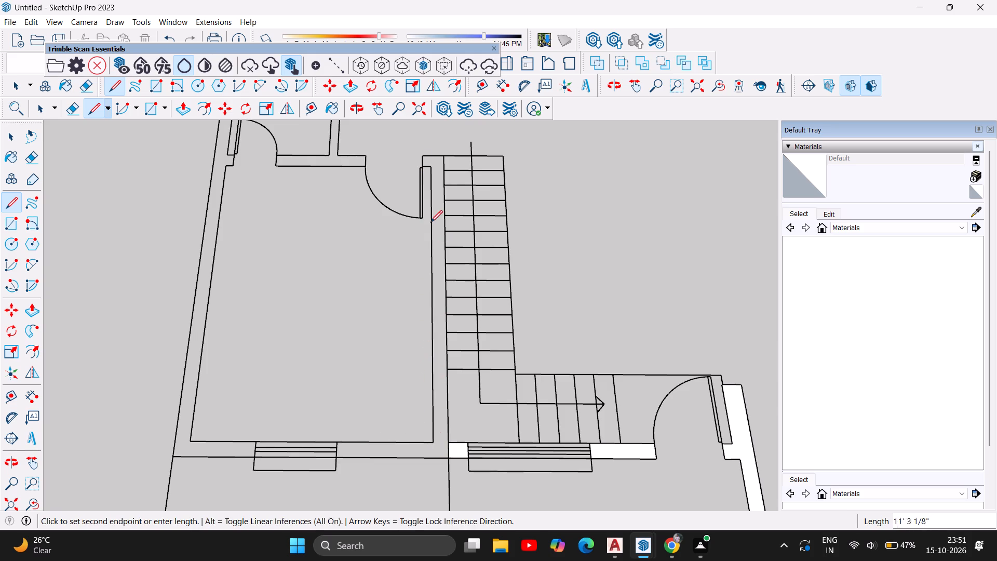
{"action": "left_click", "coordinate": [432, 170]}
{"action": "left_click", "coordinate": [425, 169]}
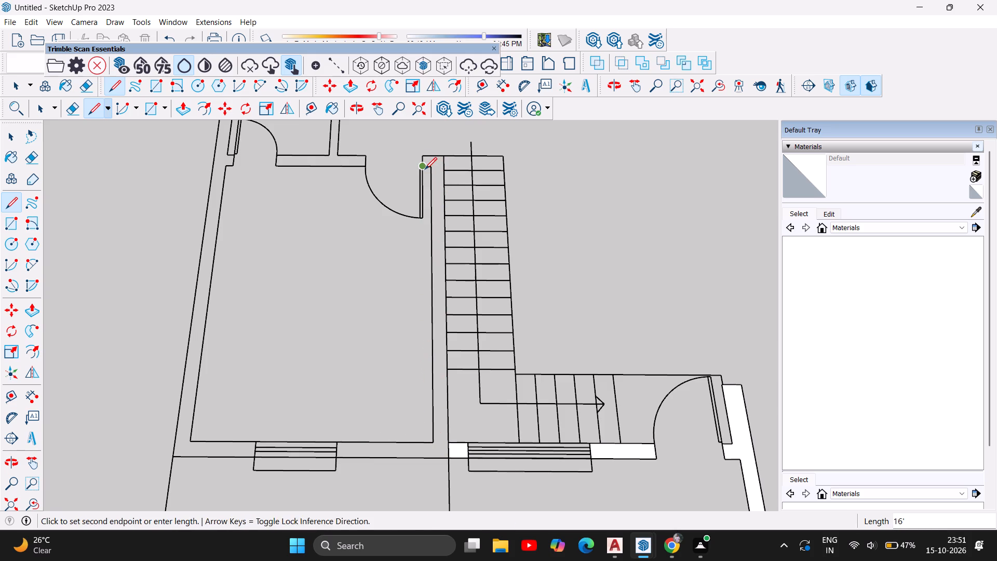
{"action": "left_click", "coordinate": [424, 155]}
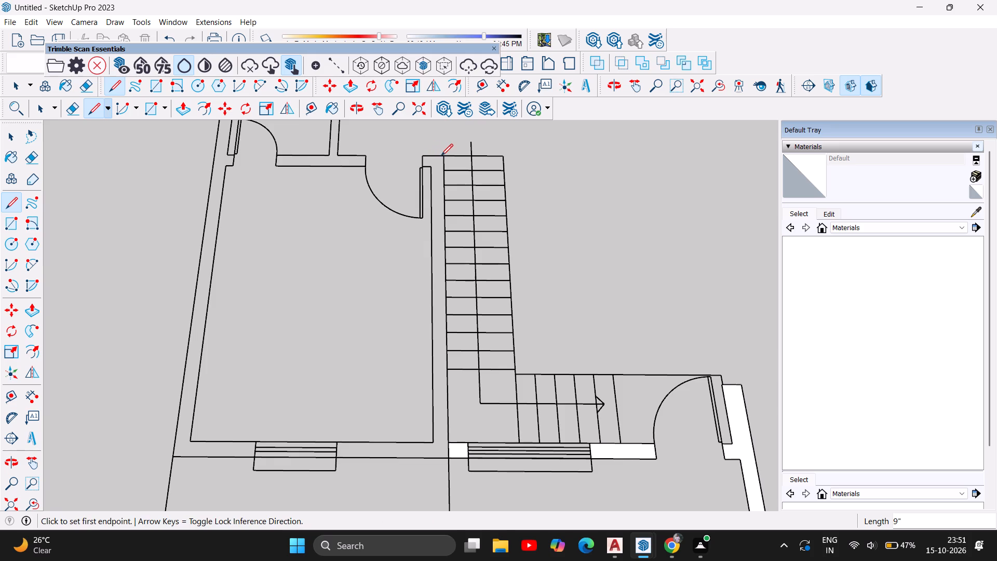
{"action": "left_click", "coordinate": [441, 156]}
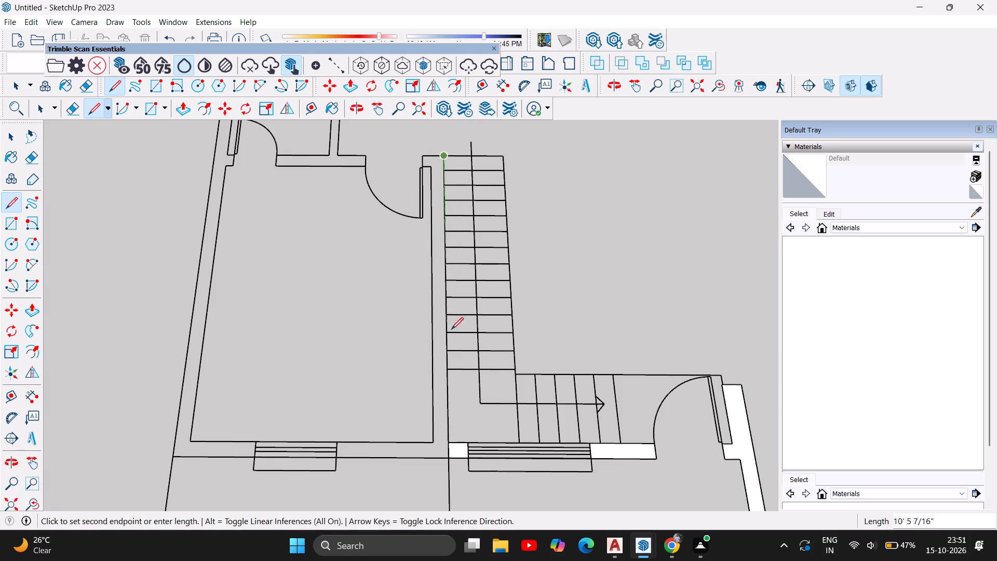
{"action": "left_click", "coordinate": [450, 455]}
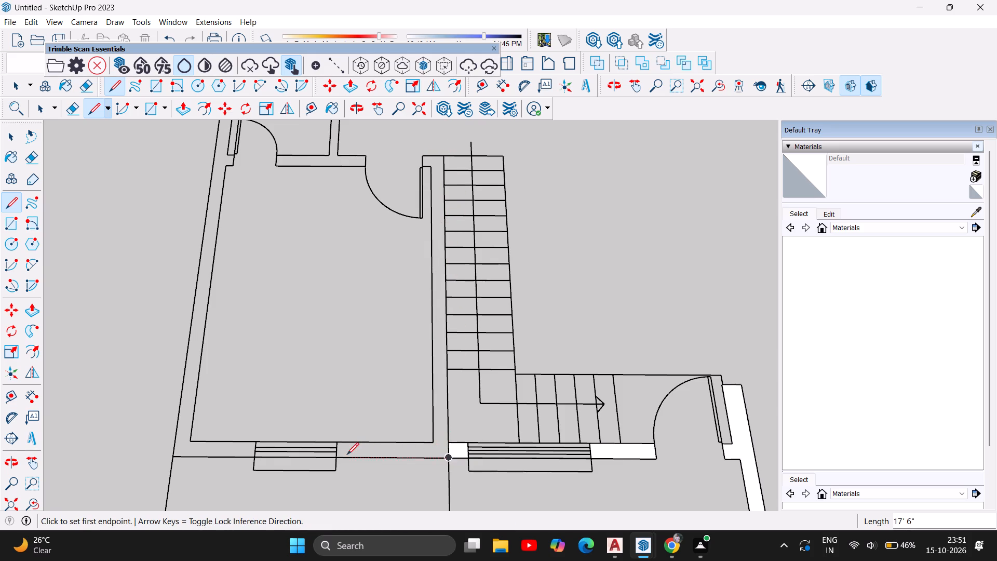
{"action": "left_click", "coordinate": [339, 457]}
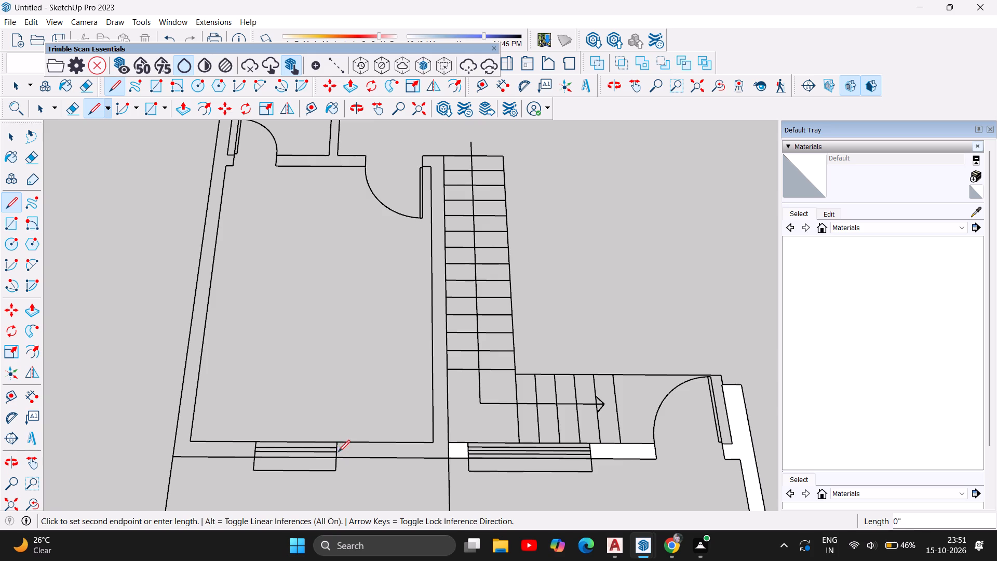
{"action": "left_click", "coordinate": [334, 442]}
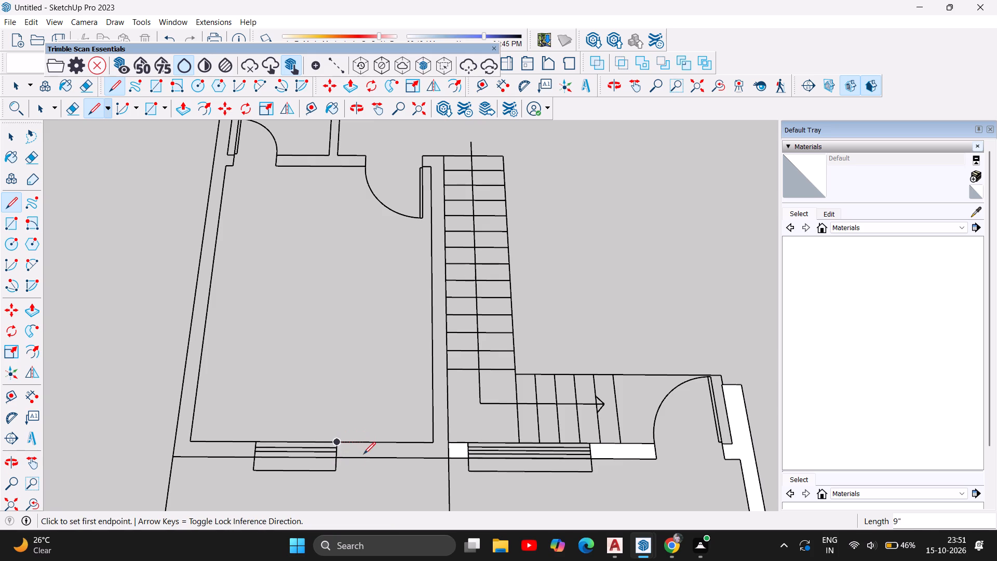
{"action": "scroll", "coordinate": [349, 403], "scroll_direction": "down", "scroll_amount": 5}
{"action": "scroll", "coordinate": [370, 437], "scroll_direction": "up", "scroll_amount": 2}
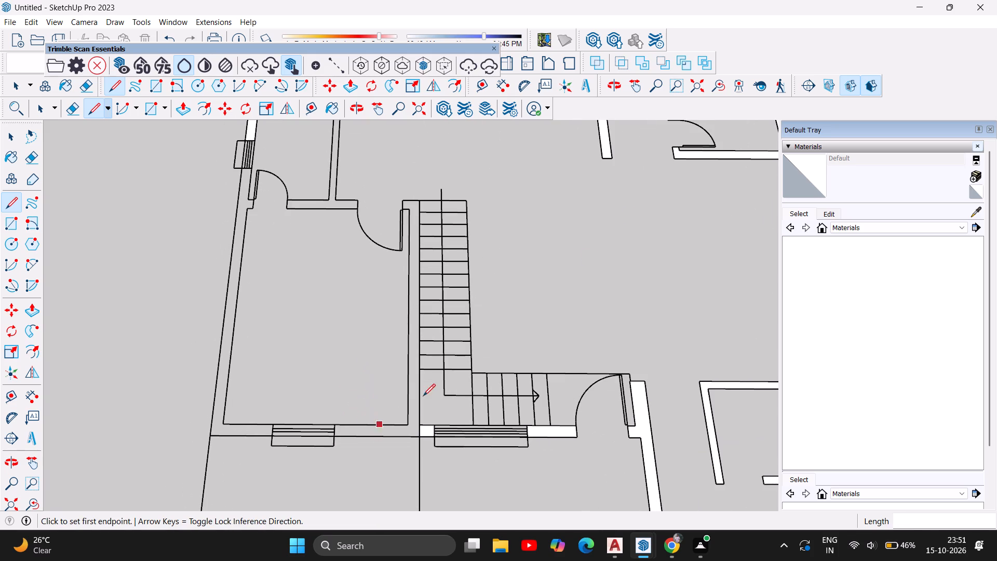
{"action": "scroll", "coordinate": [568, 303], "scroll_direction": "down", "scroll_amount": 1}
{"action": "key", "text": "Escape"}
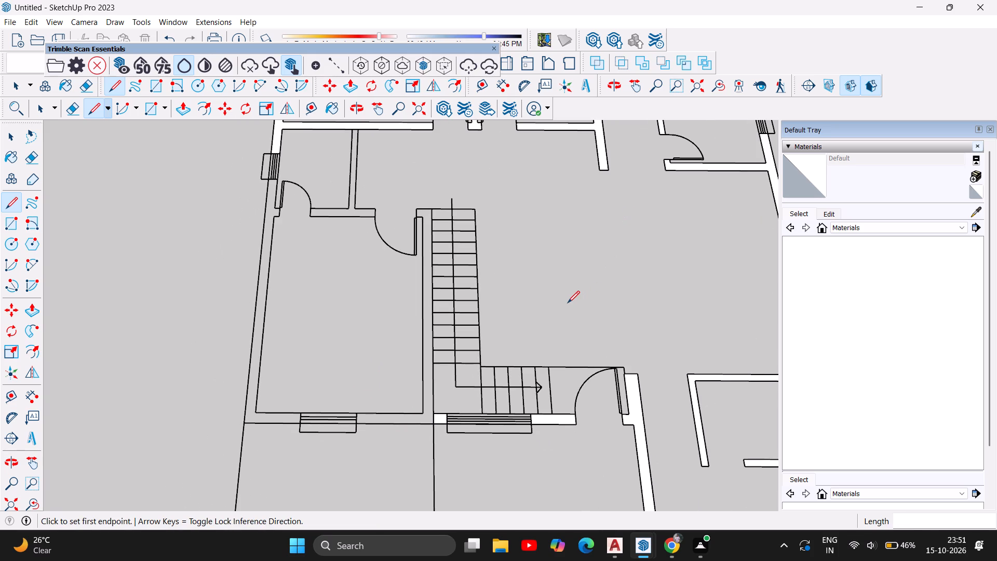
Trace the small room's 7' 9" partition with the 9" thick wall piece between its door and the bedroom door, closing the face.
{"action": "scroll", "coordinate": [466, 369], "scroll_direction": "down", "scroll_amount": 1}
{"action": "scroll", "coordinate": [329, 432], "scroll_direction": "down", "scroll_amount": 2}
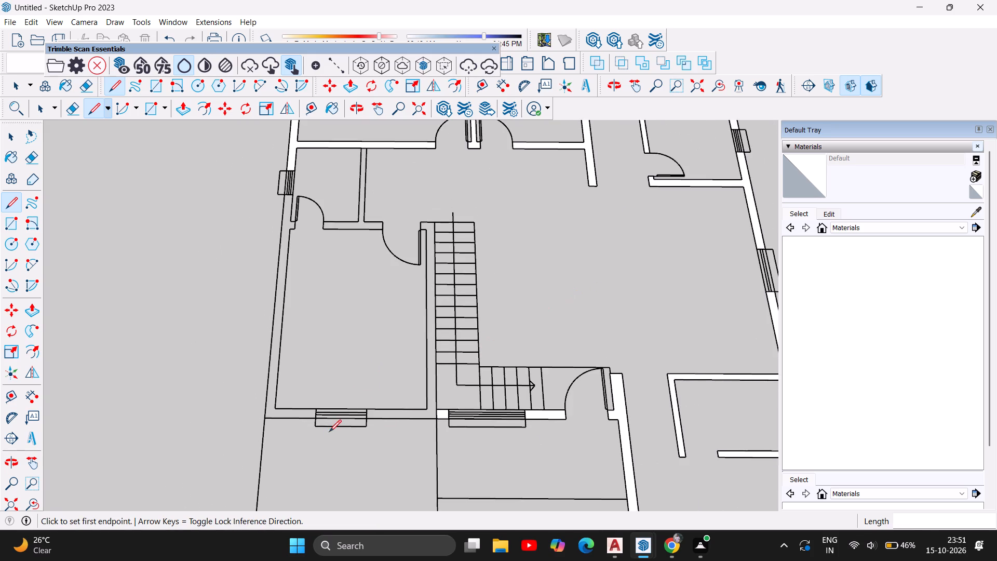
{"action": "scroll", "coordinate": [329, 432], "scroll_direction": "down", "scroll_amount": 4}
{"action": "scroll", "coordinate": [345, 420], "scroll_direction": "up", "scroll_amount": 1}
{"action": "scroll", "coordinate": [305, 293], "scroll_direction": "up", "scroll_amount": 4}
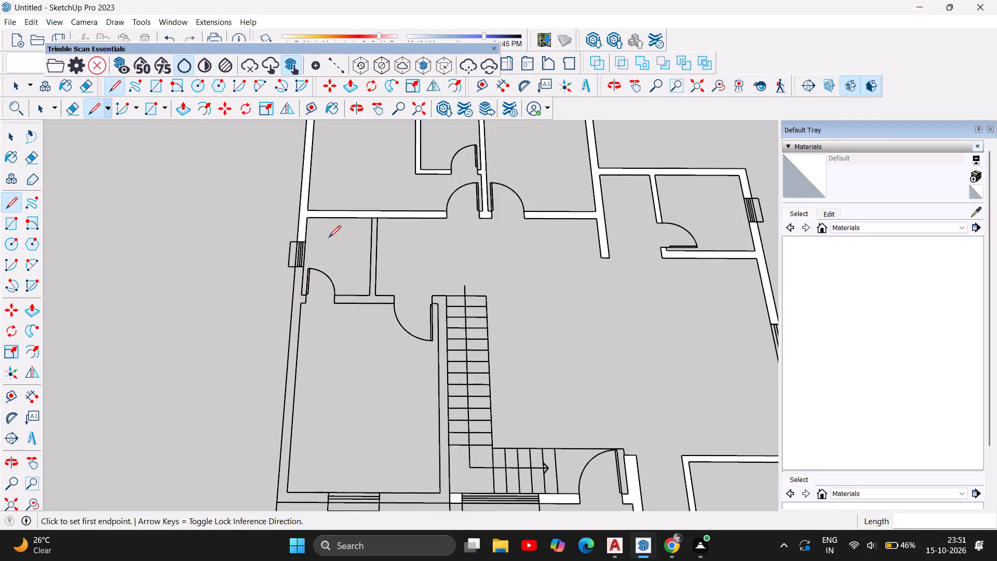
{"action": "left_click", "coordinate": [370, 218]}
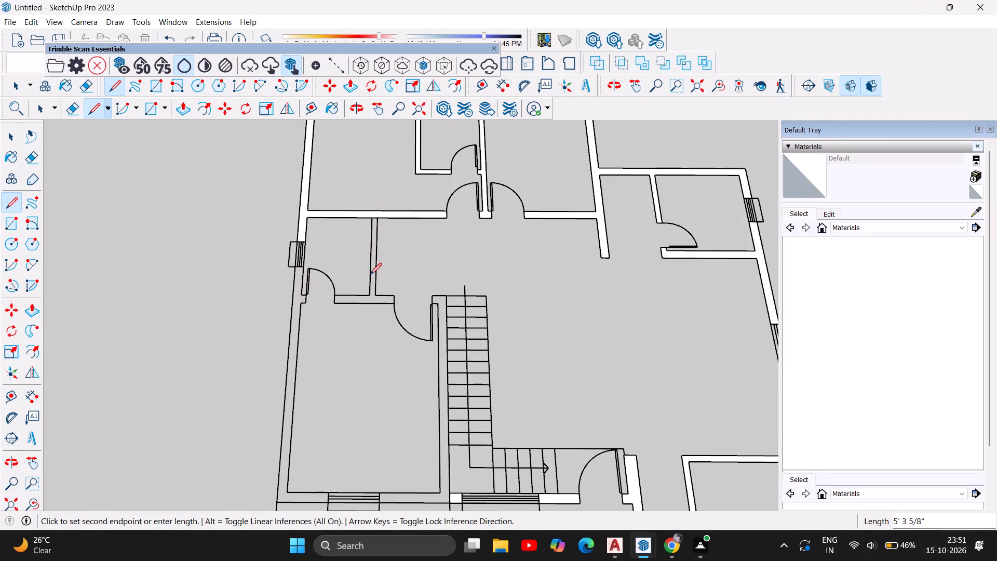
{"action": "left_click", "coordinate": [371, 294]}
{"action": "left_click", "coordinate": [335, 296]}
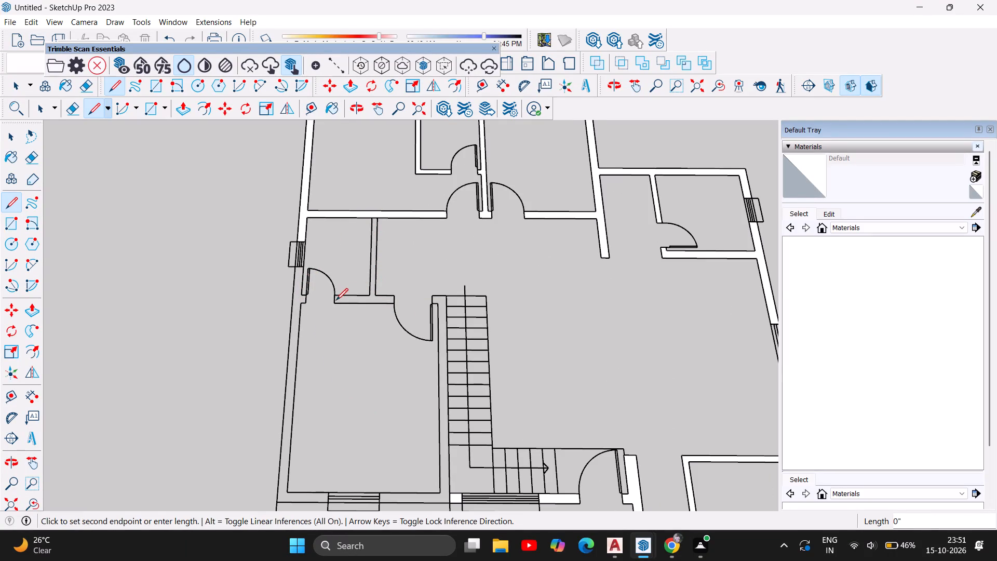
{"action": "double_click", "coordinate": [335, 304]}
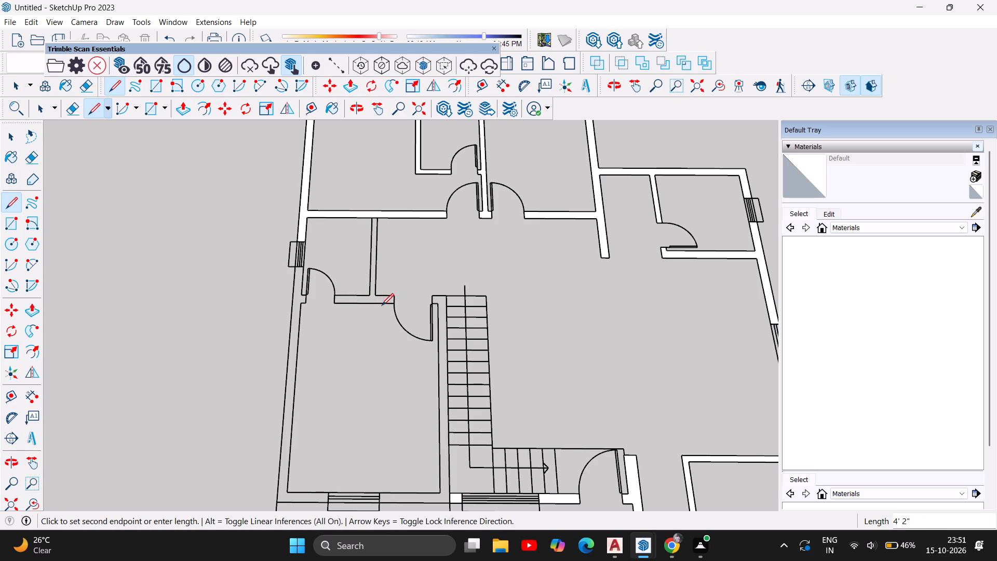
{"action": "left_click", "coordinate": [391, 304]}
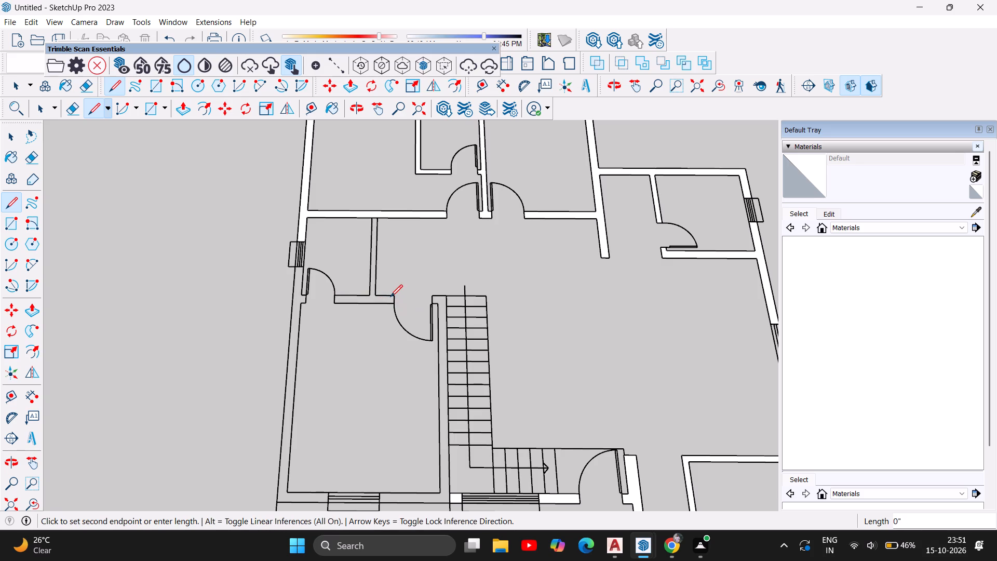
{"action": "scroll", "coordinate": [393, 297], "scroll_direction": "up", "scroll_amount": 5}
{"action": "left_click", "coordinate": [396, 297]}
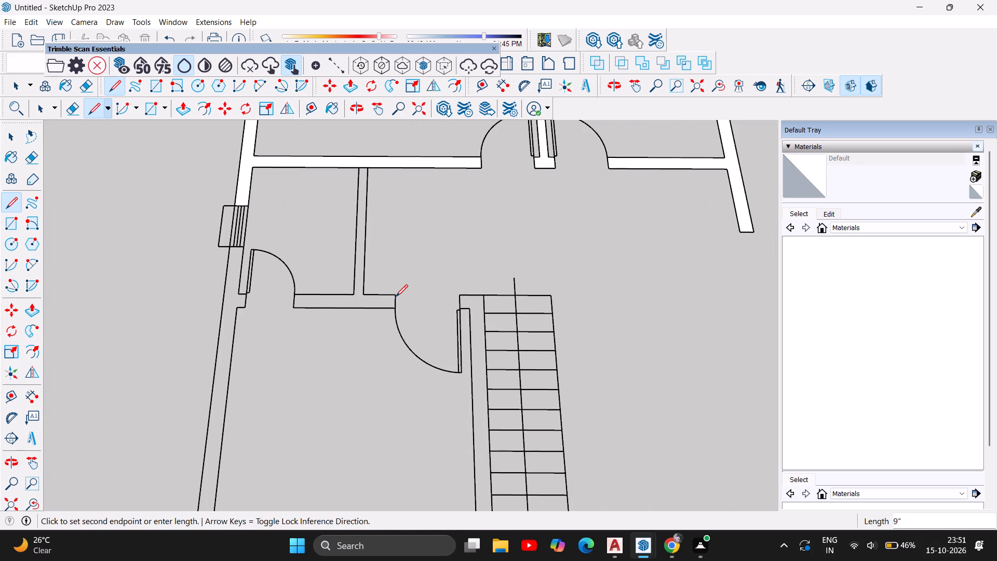
{"action": "left_click", "coordinate": [367, 292]}
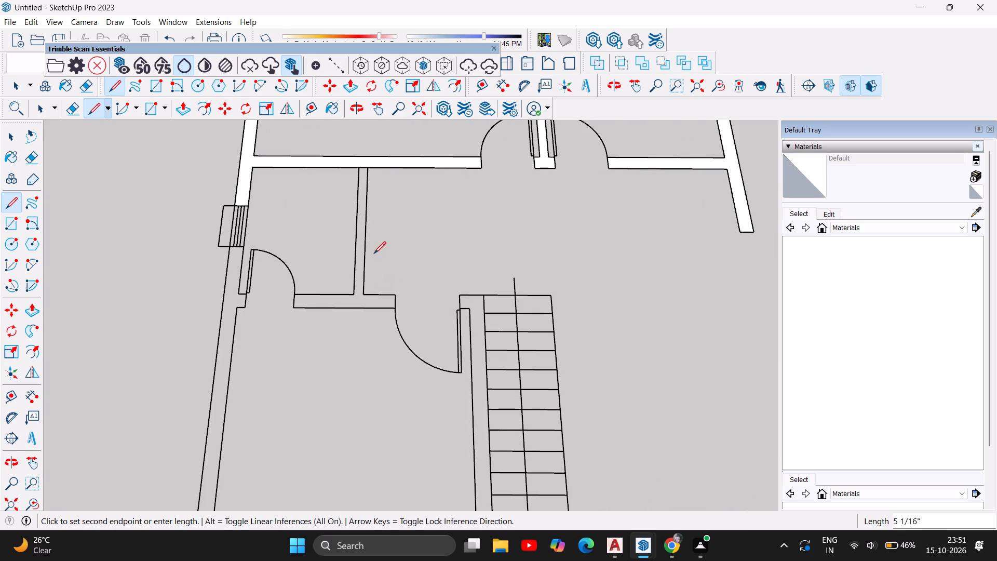
{"action": "left_click", "coordinate": [369, 169]}
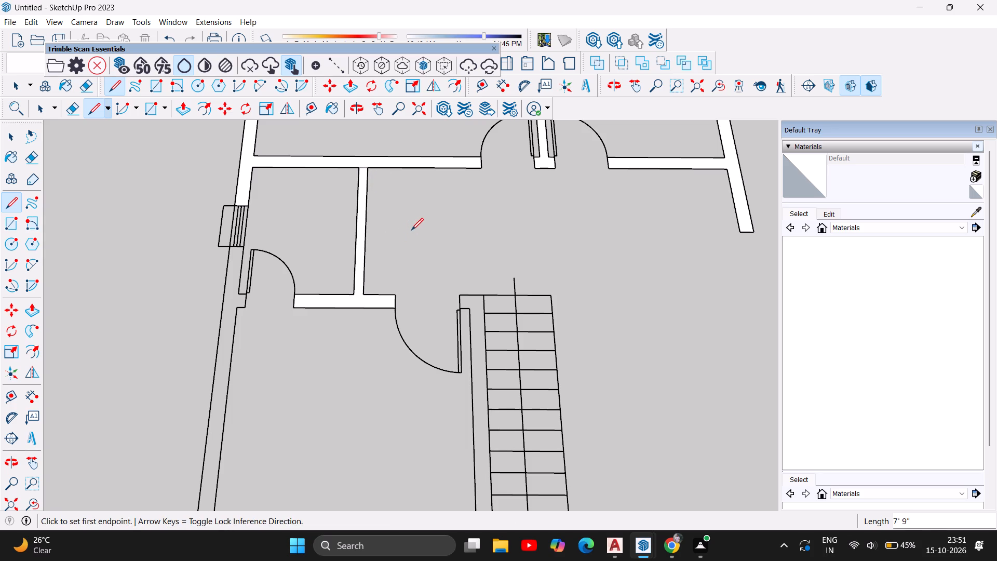
Trace the bedroom's outer wall edge 20' 3" from the small room's window to the corner, along to the bottom window, and 3' 3" back inside.
{"action": "scroll", "coordinate": [411, 229], "scroll_direction": "down", "scroll_amount": 9}
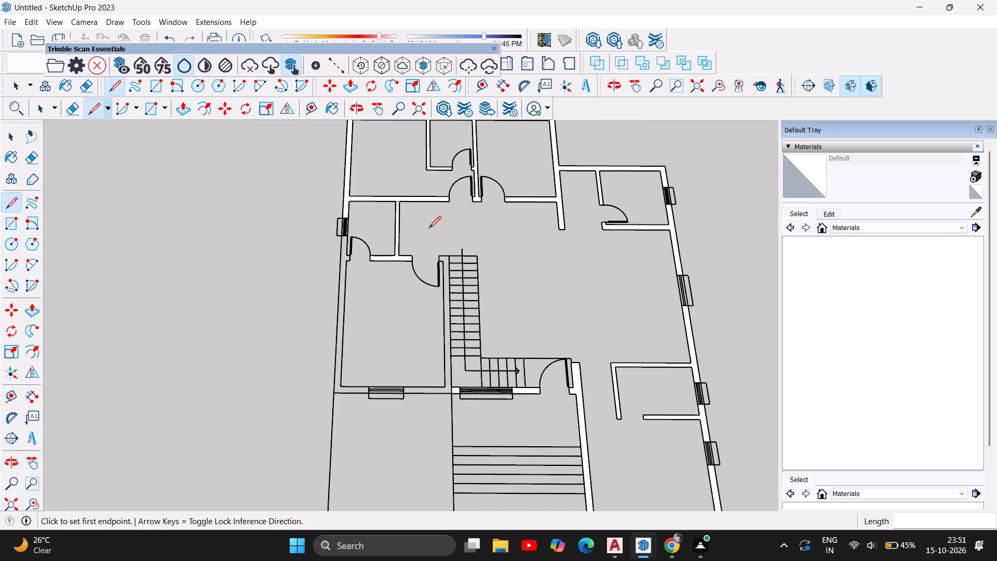
{"action": "scroll", "coordinate": [351, 246], "scroll_direction": "up", "scroll_amount": 8}
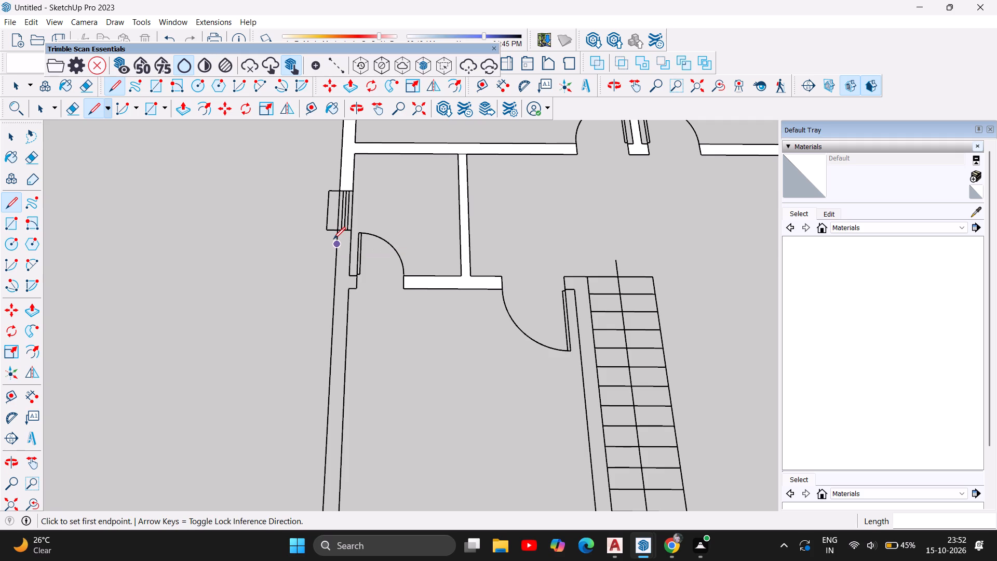
{"action": "scroll", "coordinate": [328, 229], "scroll_direction": "up", "scroll_amount": 2}
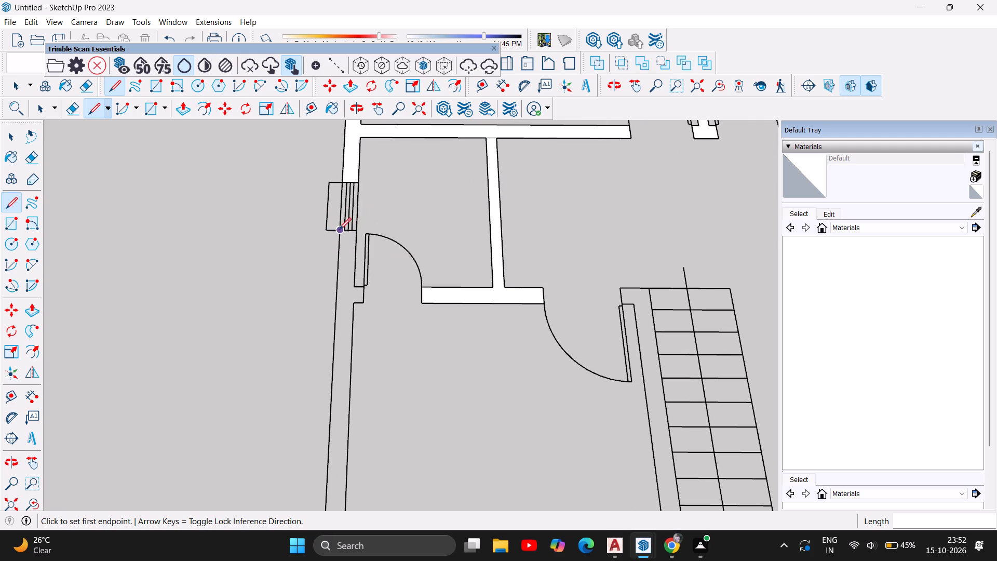
{"action": "left_click", "coordinate": [336, 231]}
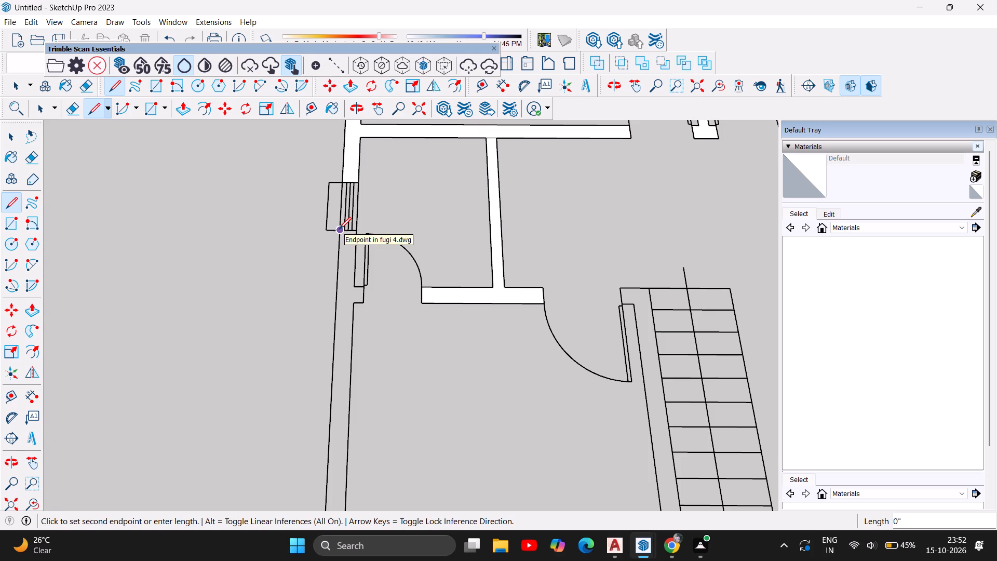
{"action": "scroll", "coordinate": [339, 228], "scroll_direction": "down", "scroll_amount": 4}
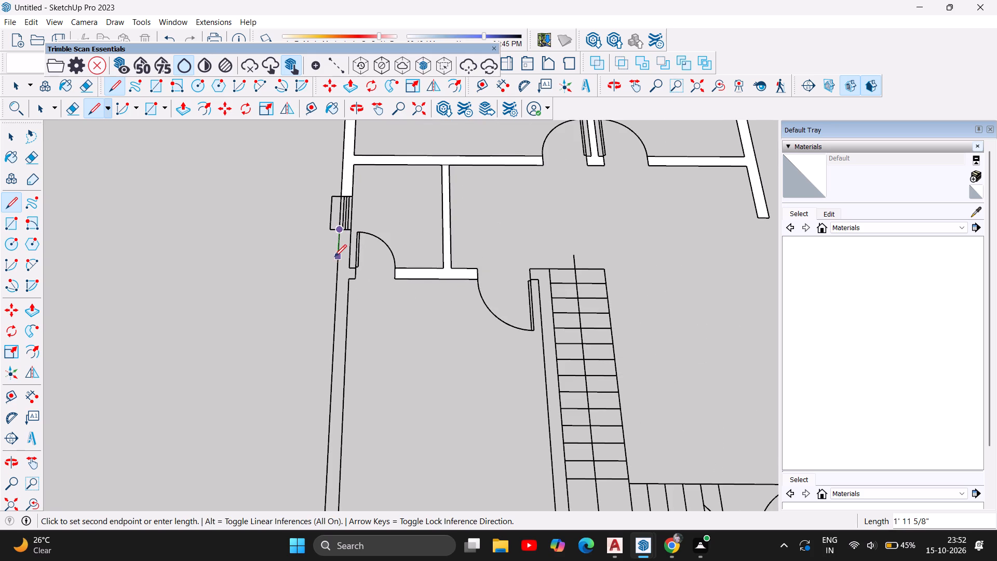
{"action": "scroll", "coordinate": [329, 291], "scroll_direction": "down", "scroll_amount": 8}
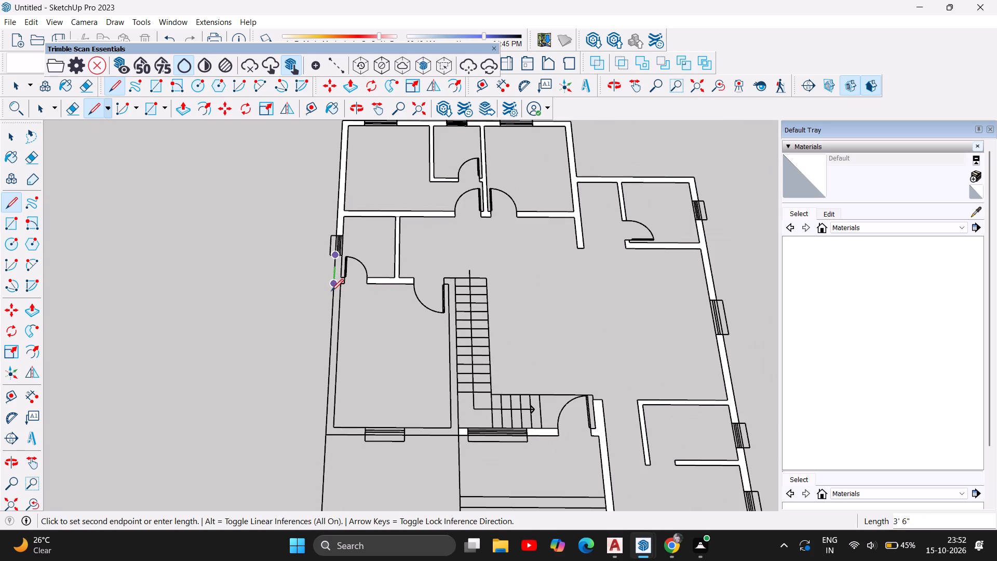
{"action": "scroll", "coordinate": [321, 443], "scroll_direction": "up", "scroll_amount": 4}
{"action": "left_click", "coordinate": [327, 432]}
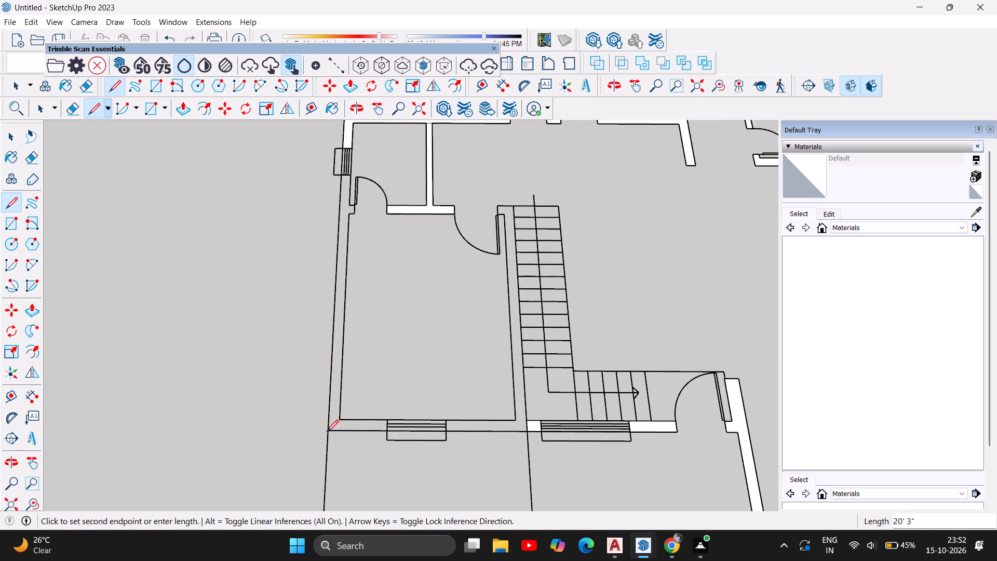
{"action": "left_click", "coordinate": [389, 428]}
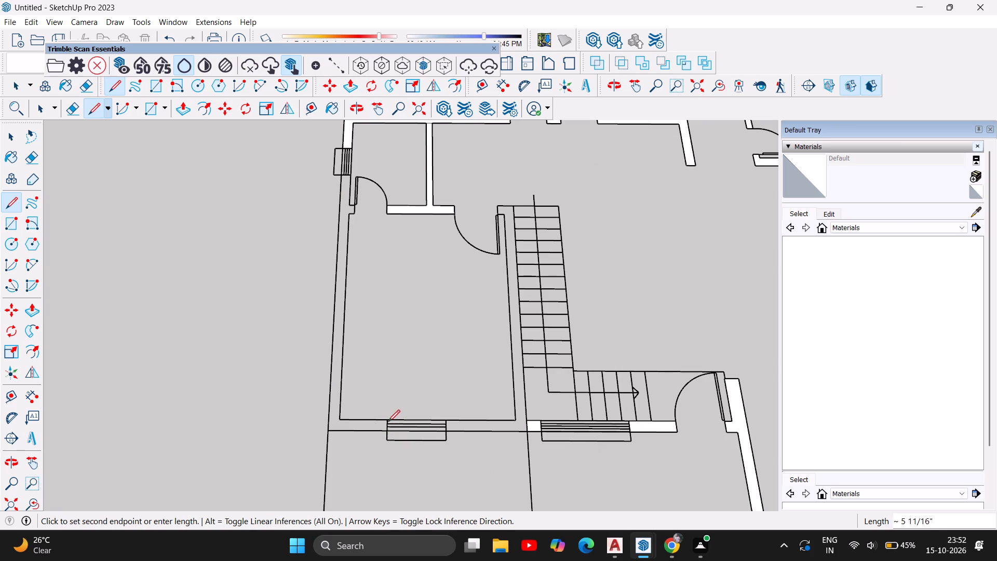
{"action": "left_click", "coordinate": [386, 418]}
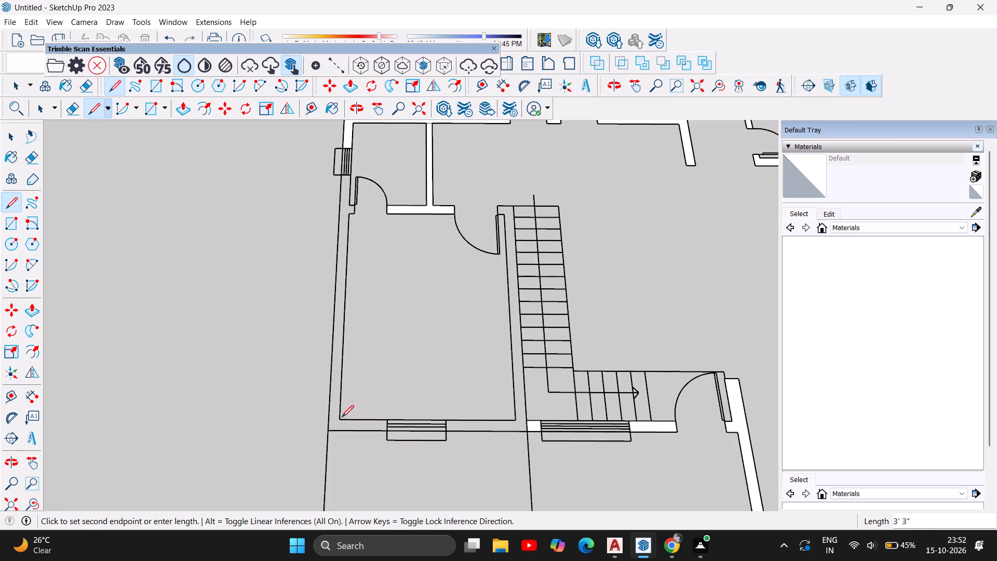
{"action": "left_click", "coordinate": [339, 413]}
Close the outer wall face with the 16' inner edge, the 5" door jamb projection, 2' 9" to the small room's window, and 9" across.
{"action": "scroll", "coordinate": [349, 215], "scroll_direction": "up", "scroll_amount": 4}
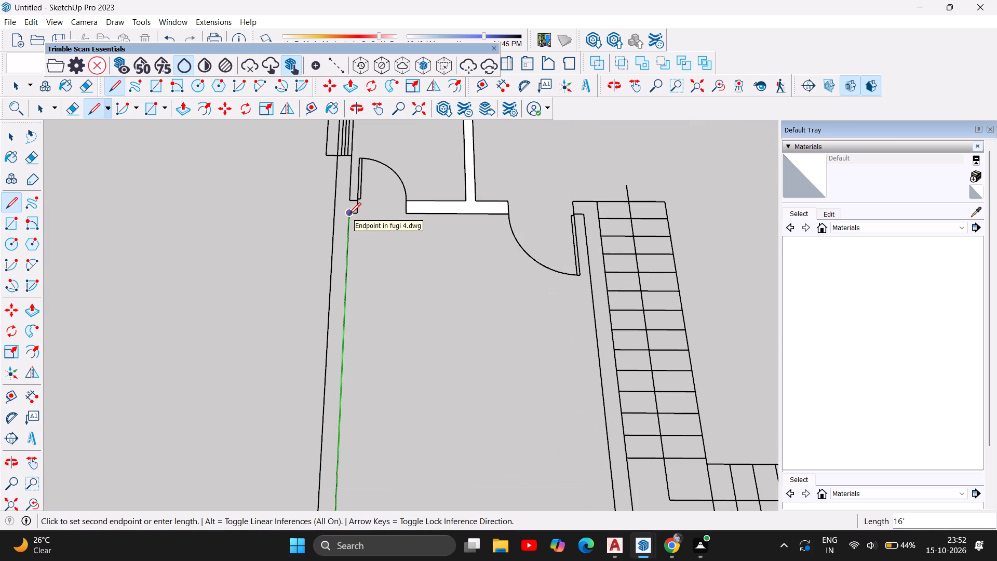
{"action": "scroll", "coordinate": [349, 215], "scroll_direction": "up", "scroll_amount": 4}
{"action": "left_click", "coordinate": [349, 215]}
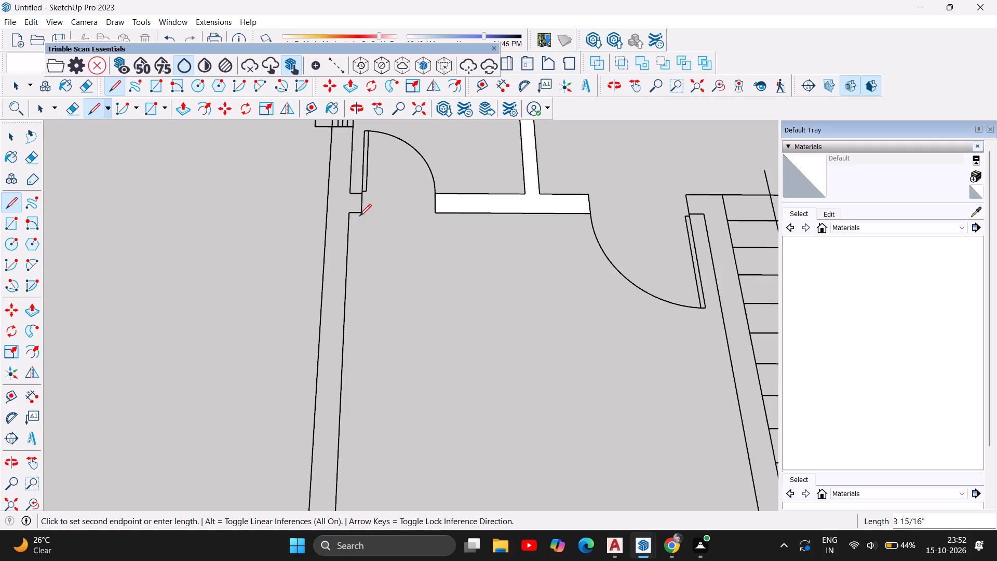
{"action": "left_click", "coordinate": [363, 212]}
{"action": "left_click", "coordinate": [360, 194]}
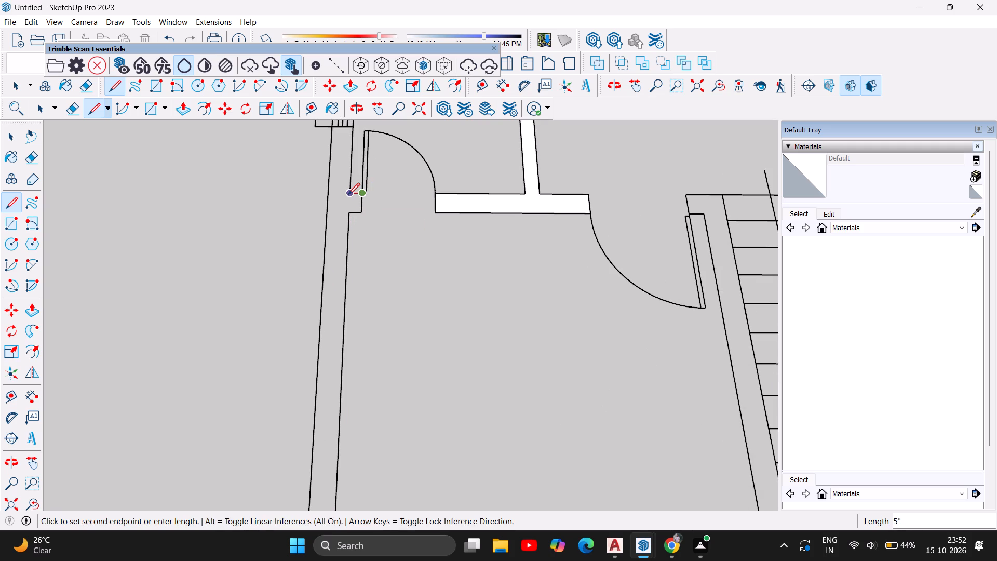
{"action": "left_click", "coordinate": [348, 195]}
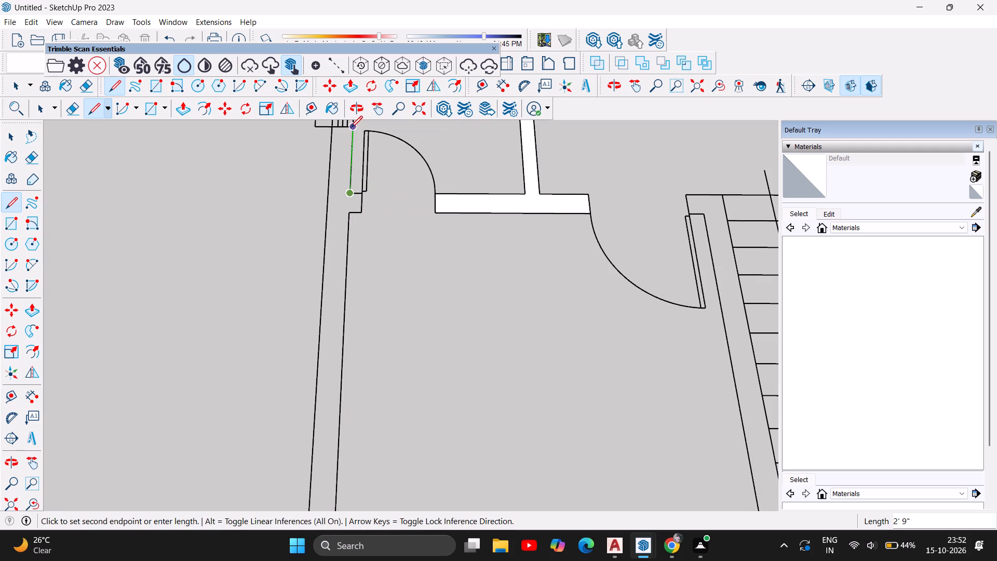
{"action": "left_click", "coordinate": [351, 128]}
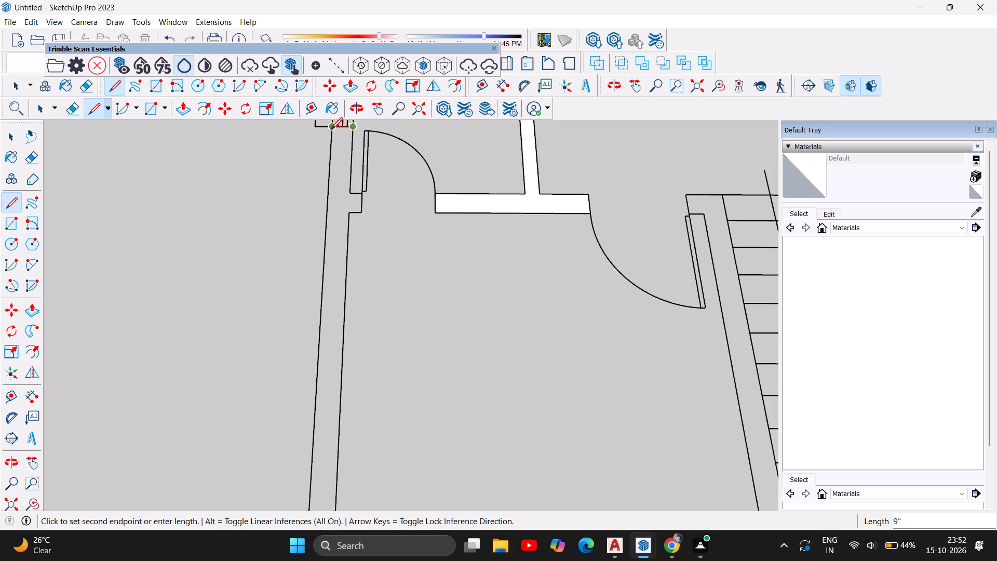
{"action": "left_click", "coordinate": [331, 129]}
Retrace the stair-side wall outline: 9" bottom window jamb, inner edge to the corner, 16' to the door jamb, around it, and 17' 6" stair edge.
{"action": "scroll", "coordinate": [303, 216], "scroll_direction": "down", "scroll_amount": 8}
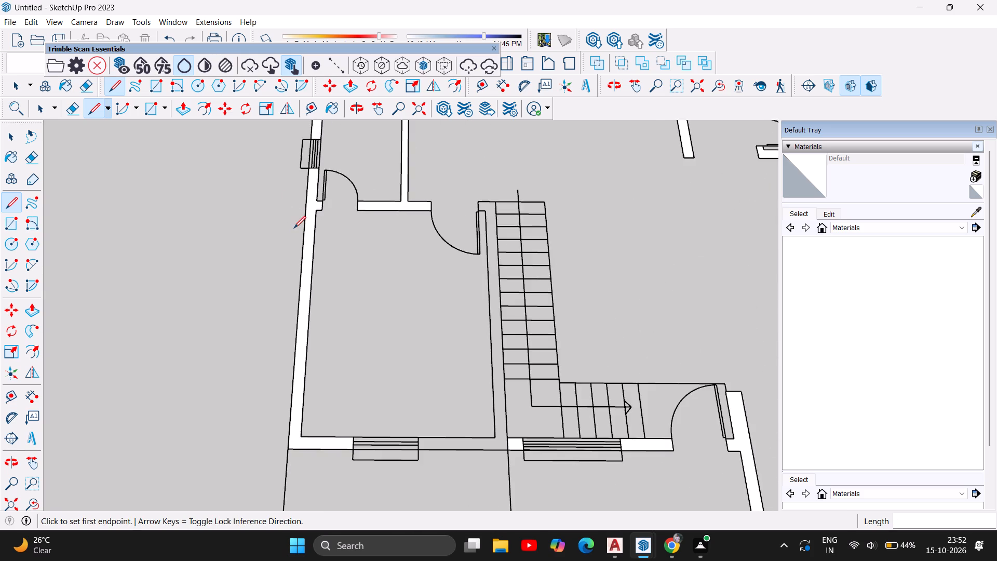
{"action": "scroll", "coordinate": [295, 228], "scroll_direction": "down", "scroll_amount": 6}
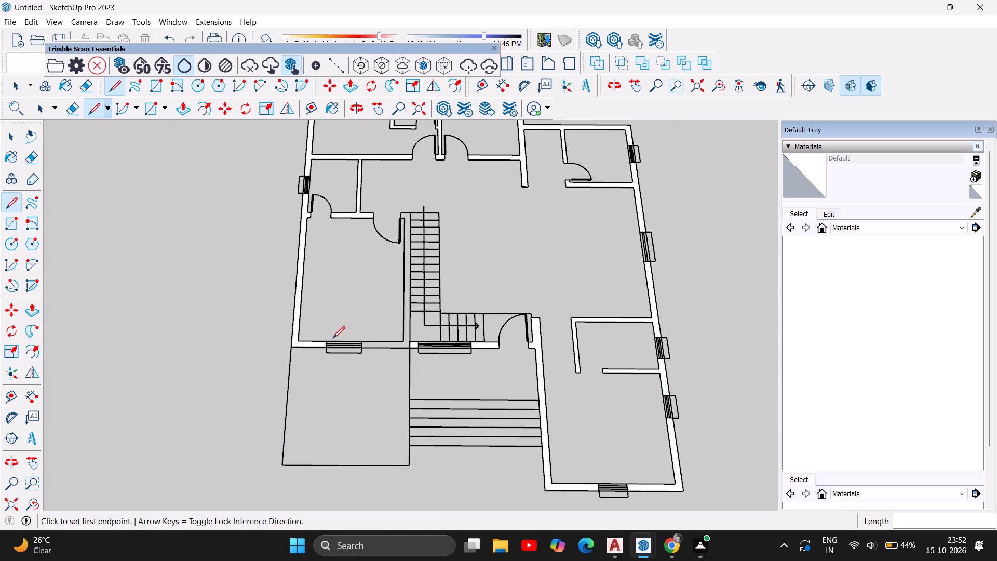
{"action": "scroll", "coordinate": [326, 455], "scroll_direction": "down", "scroll_amount": 4}
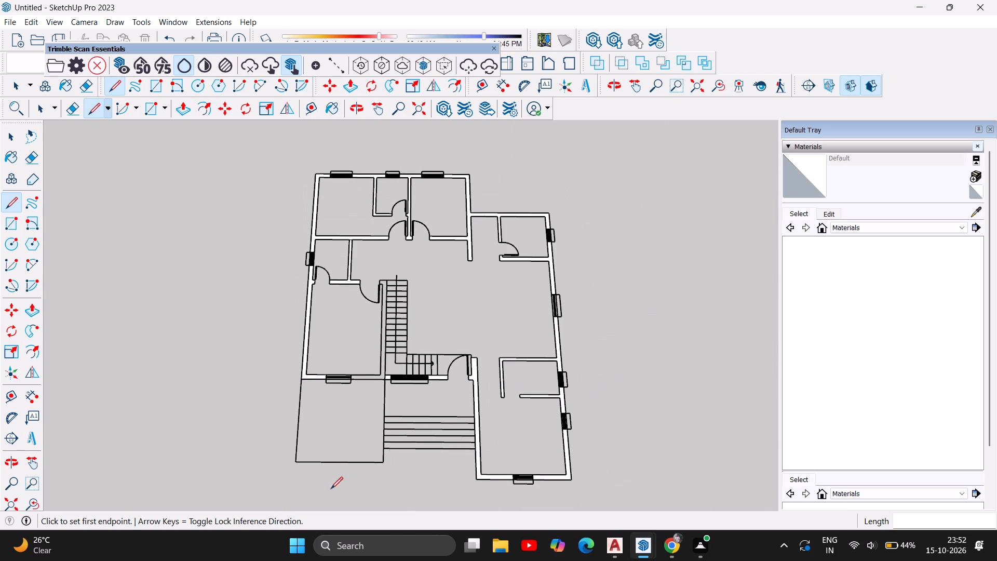
{"action": "scroll", "coordinate": [357, 371], "scroll_direction": "up", "scroll_amount": 3}
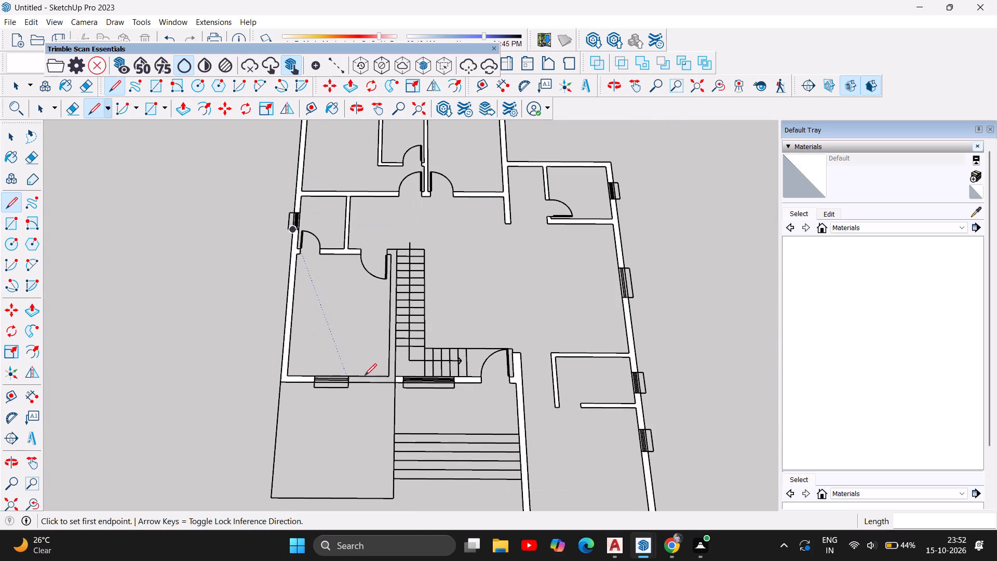
{"action": "scroll", "coordinate": [355, 383], "scroll_direction": "up", "scroll_amount": 5}
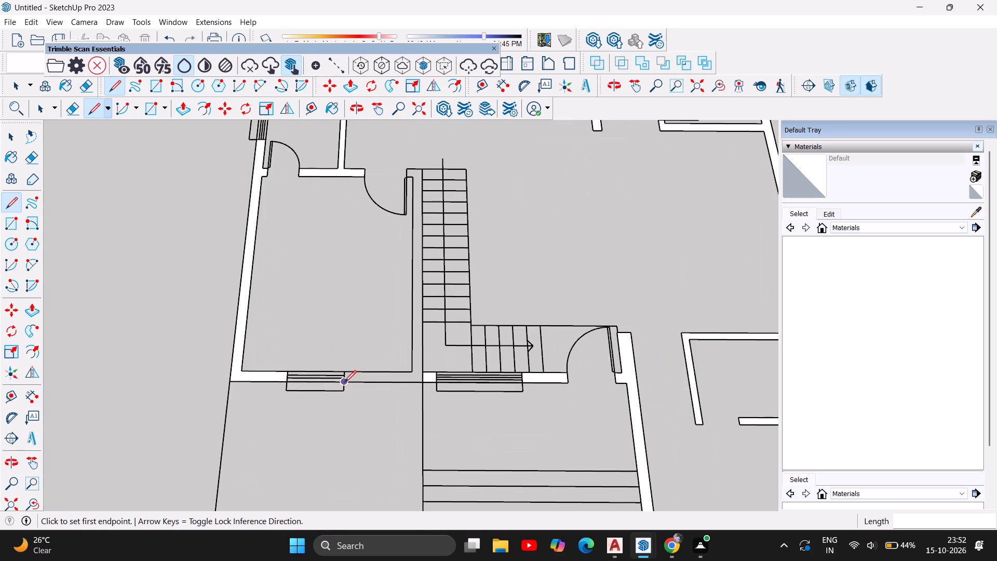
{"action": "left_click", "coordinate": [344, 381]}
{"action": "left_click", "coordinate": [345, 370]}
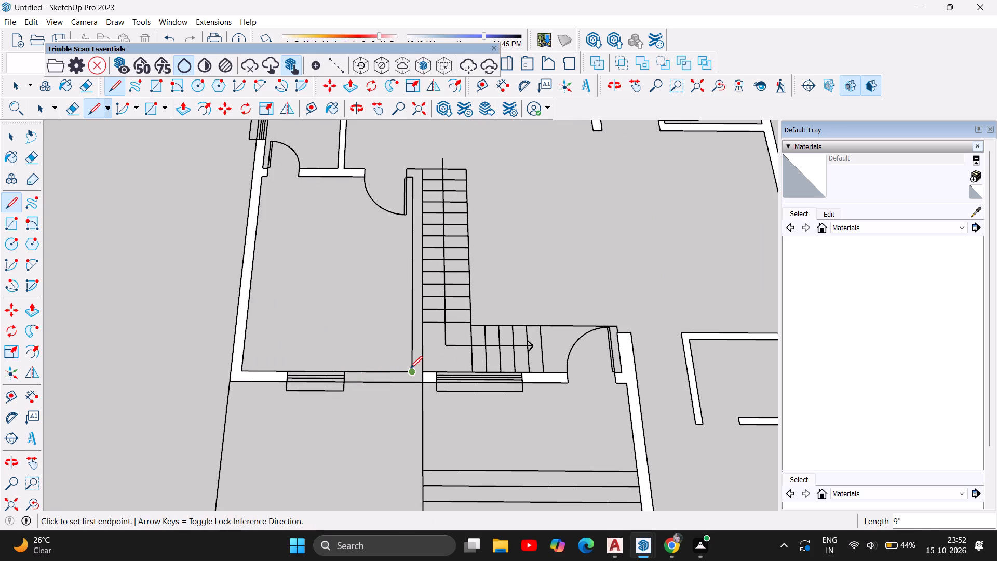
{"action": "left_click", "coordinate": [411, 368]}
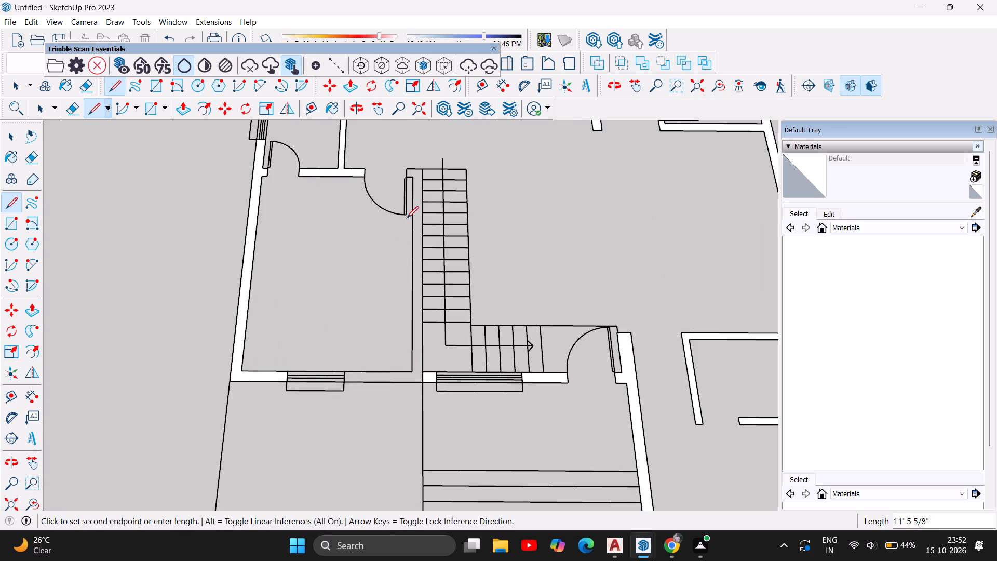
{"action": "left_click", "coordinate": [412, 179]}
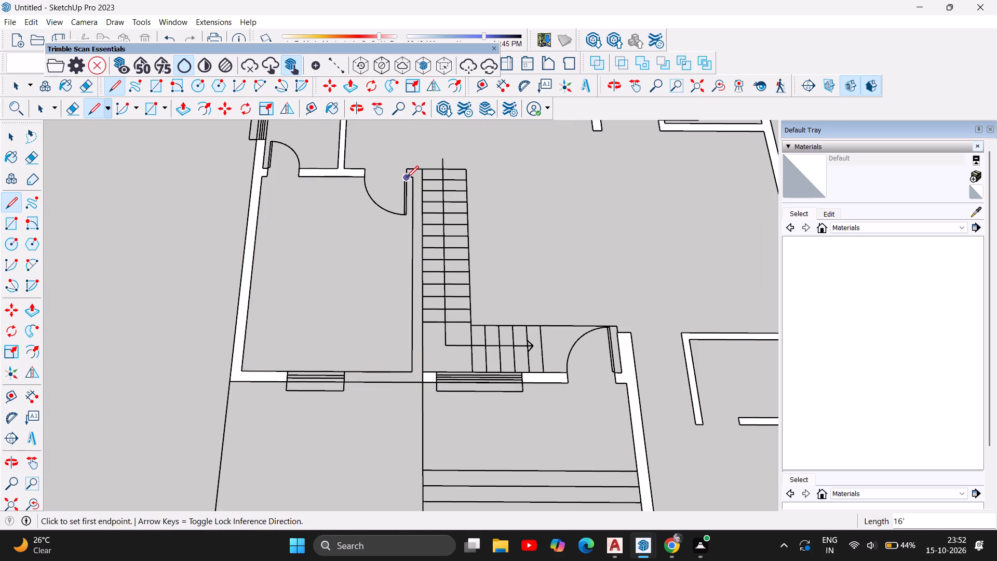
{"action": "left_click", "coordinate": [406, 177]}
{"action": "left_click", "coordinate": [406, 171]}
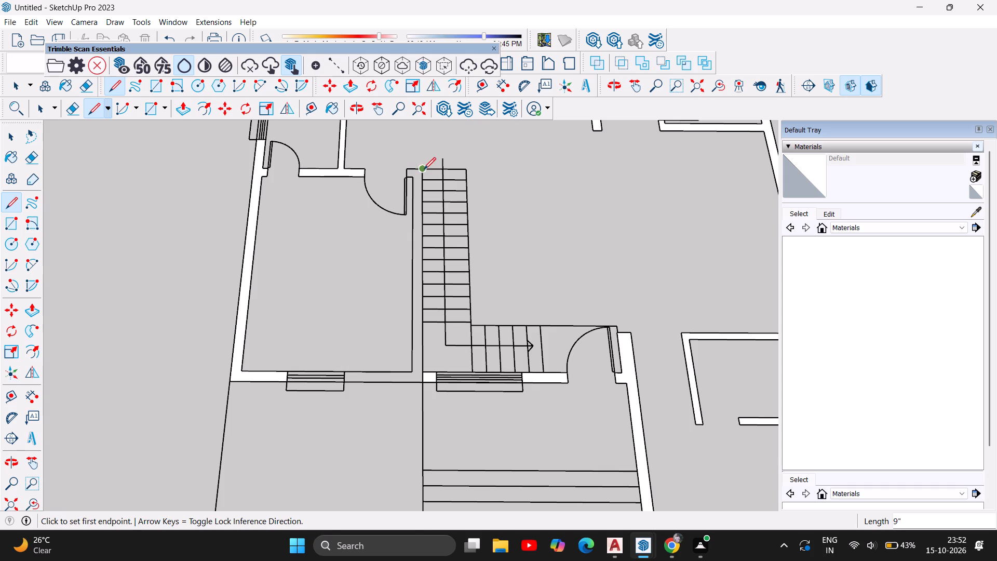
{"action": "double_click", "coordinate": [422, 169]}
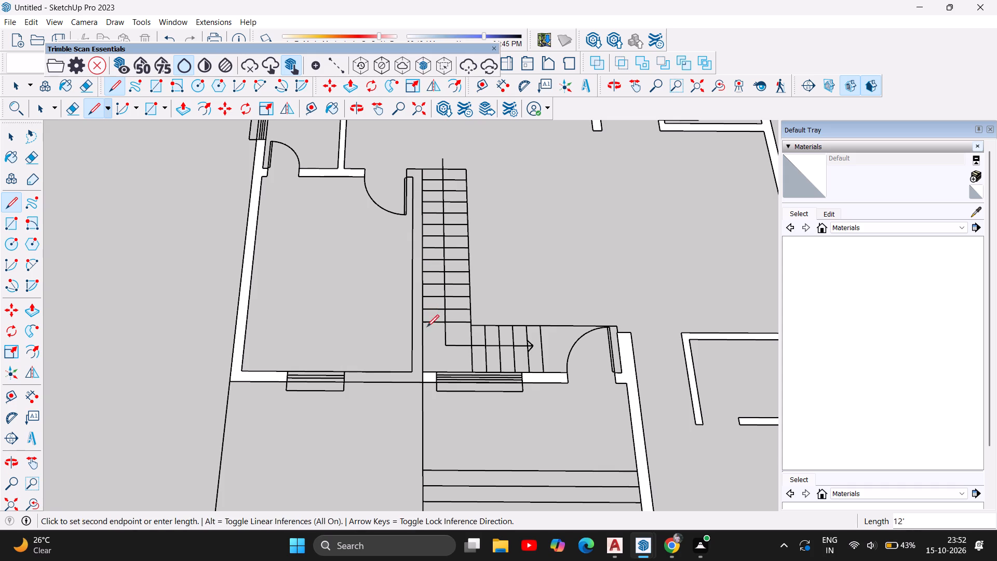
{"action": "left_click", "coordinate": [425, 379]}
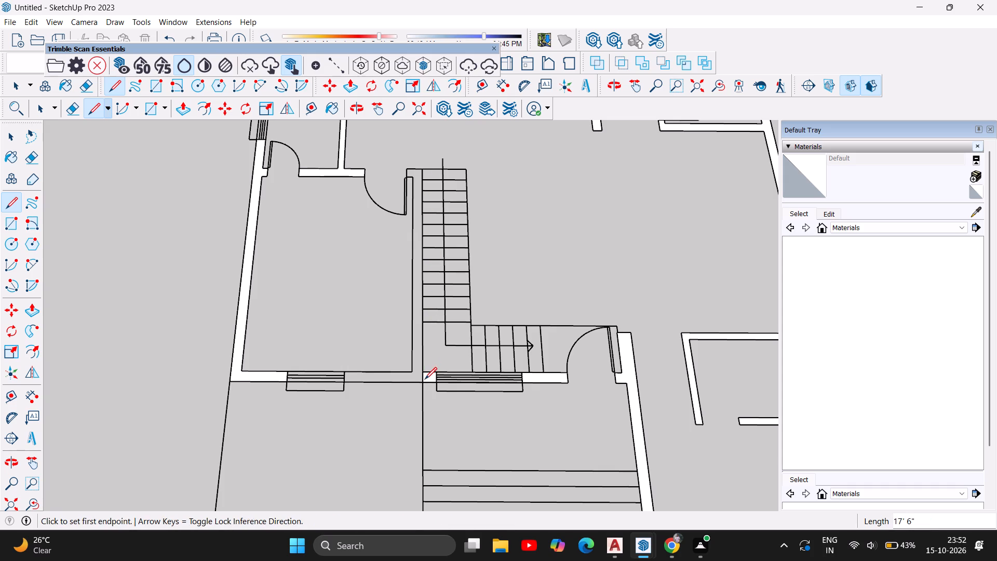
Retrace the bedroom's bottom window jamb 9" across the wall and the 4' 9" inner edge from the window to the stair-side corner.
{"action": "left_click", "coordinate": [346, 385]}
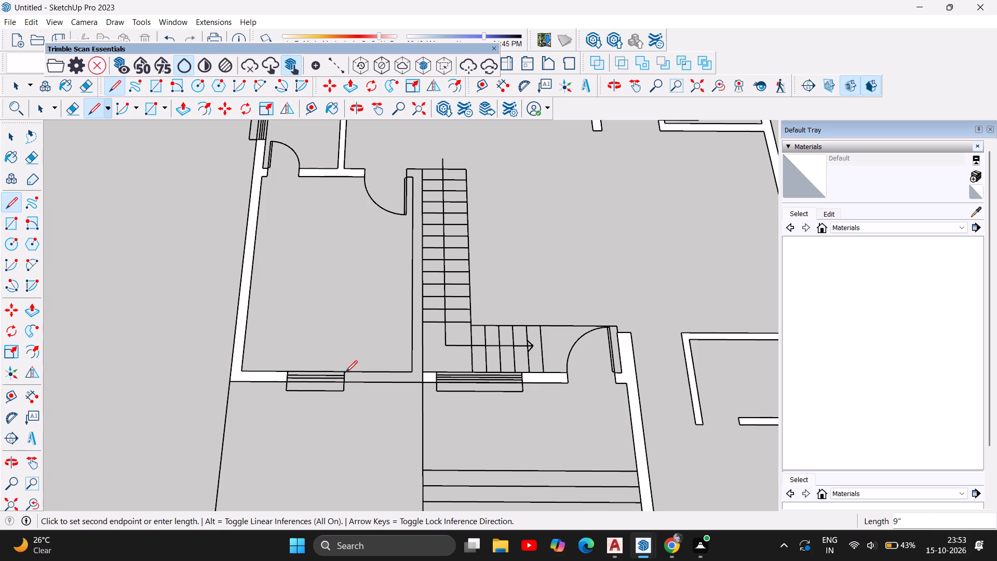
{"action": "left_click", "coordinate": [345, 372]}
{"action": "scroll", "coordinate": [349, 370], "scroll_direction": "up", "scroll_amount": 6}
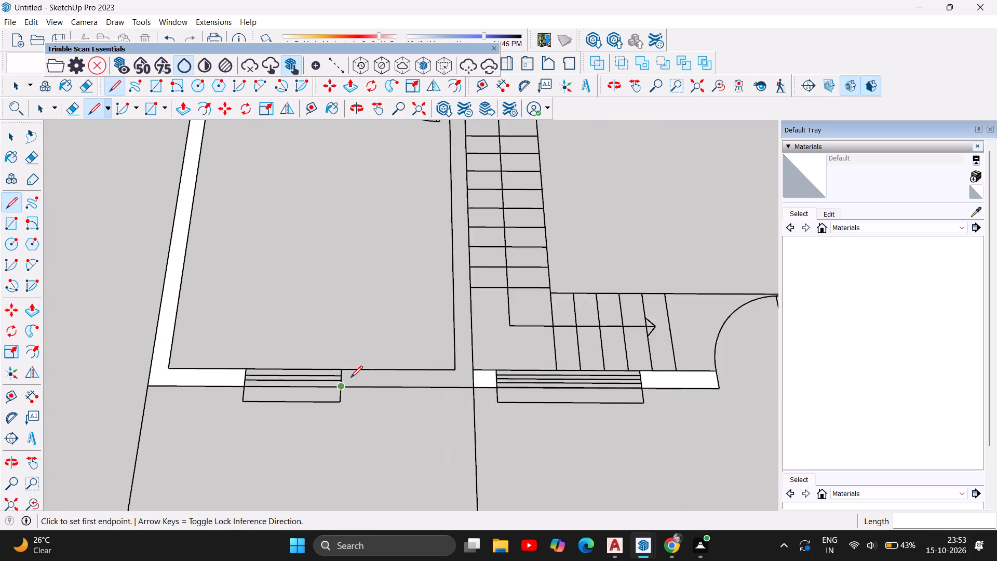
{"action": "scroll", "coordinate": [351, 378], "scroll_direction": "up", "scroll_amount": 8}
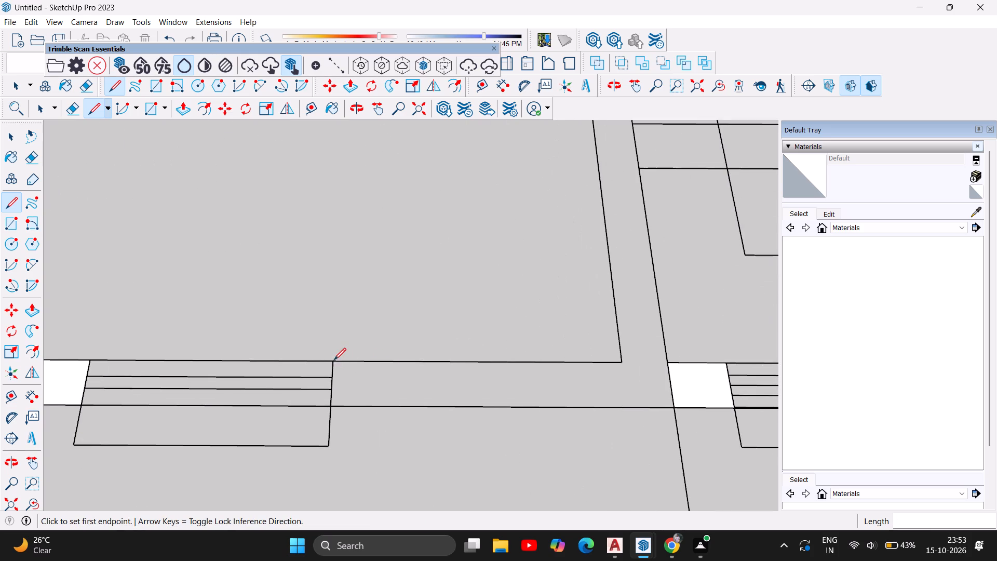
{"action": "scroll", "coordinate": [329, 373], "scroll_direction": "up", "scroll_amount": 6}
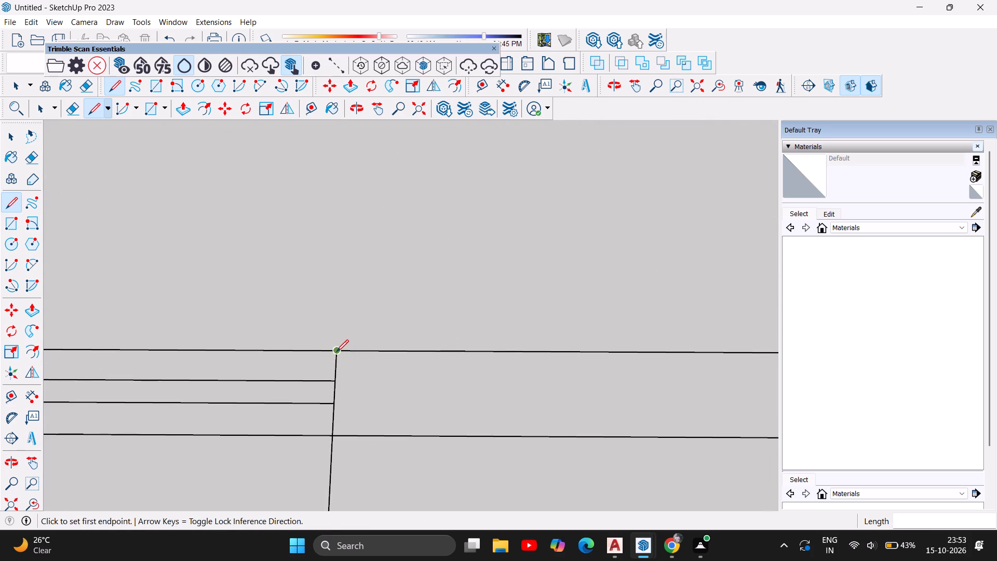
{"action": "left_click", "coordinate": [336, 352]}
{"action": "left_click", "coordinate": [336, 352]}
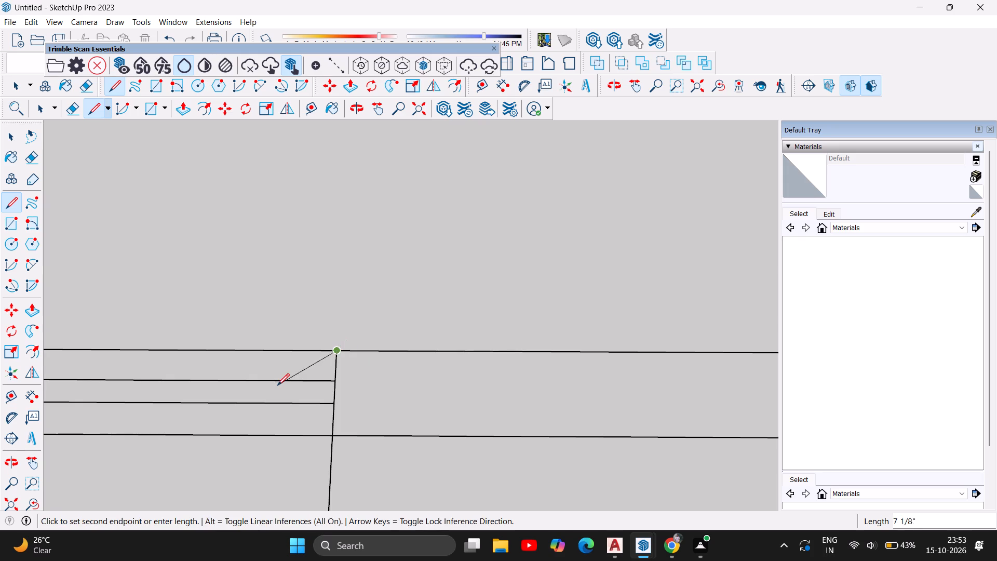
{"action": "scroll", "coordinate": [273, 381], "scroll_direction": "down", "scroll_amount": 13}
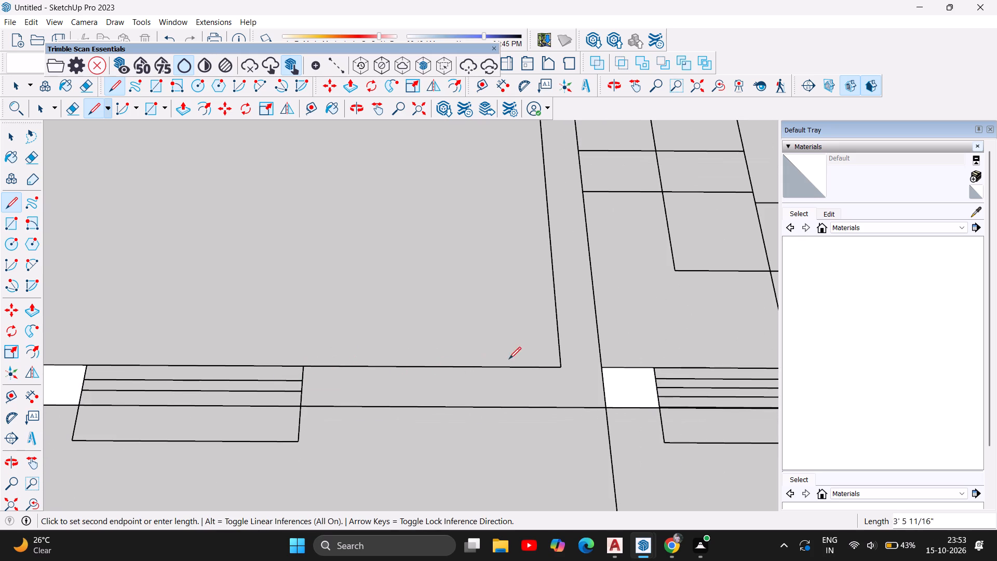
{"action": "left_click", "coordinate": [557, 366]}
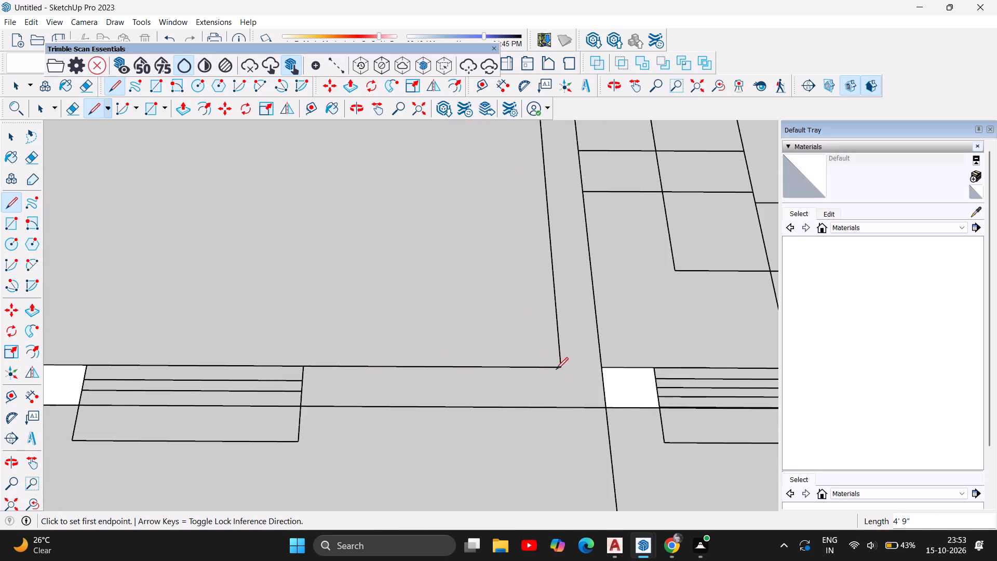
Retrace the stair-side wall's upper end at the bedroom door with the 6" jamb edge and the 1' 3" top edge to the stairs.
{"action": "scroll", "coordinate": [508, 417], "scroll_direction": "down", "scroll_amount": 4}
{"action": "scroll", "coordinate": [538, 364], "scroll_direction": "down", "scroll_amount": 6}
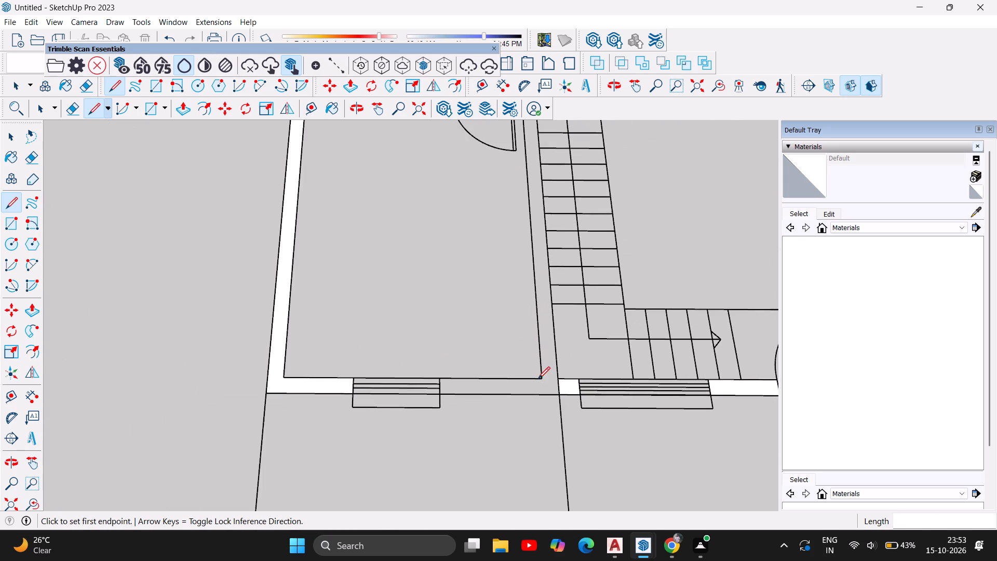
{"action": "scroll", "coordinate": [537, 377], "scroll_direction": "down", "scroll_amount": 6}
{"action": "scroll", "coordinate": [529, 211], "scroll_direction": "up", "scroll_amount": 1}
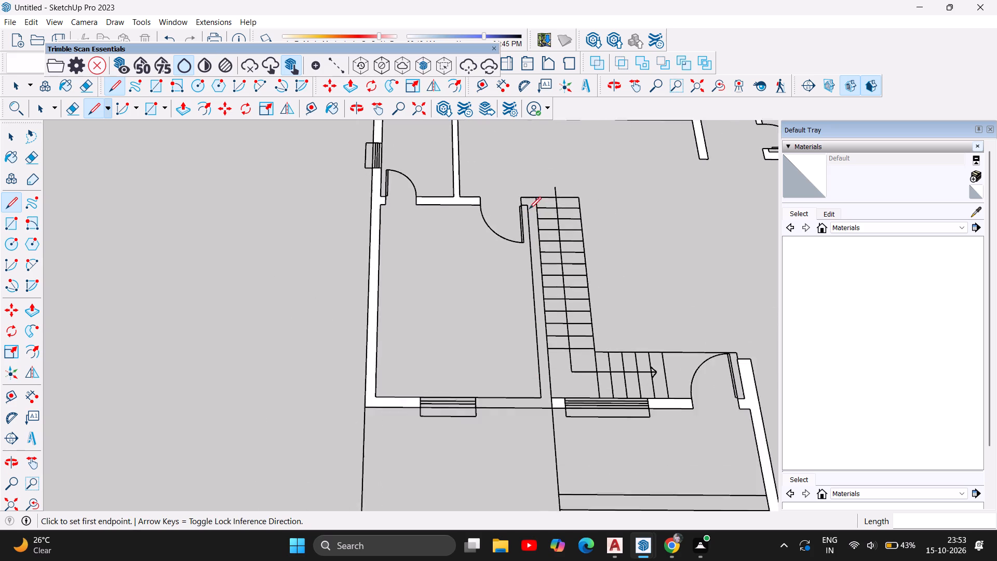
{"action": "scroll", "coordinate": [529, 209], "scroll_direction": "up", "scroll_amount": 8}
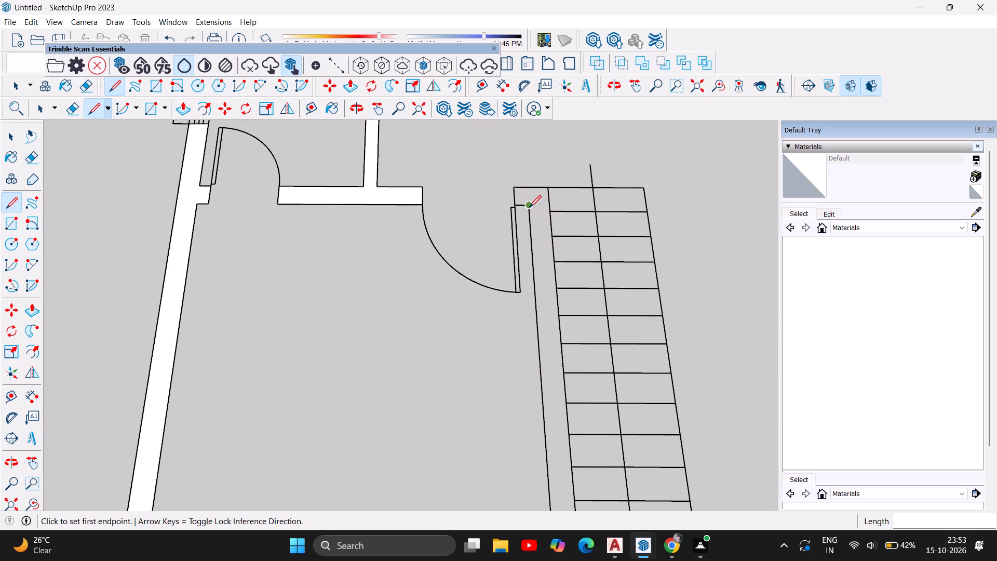
{"action": "left_click", "coordinate": [529, 207]}
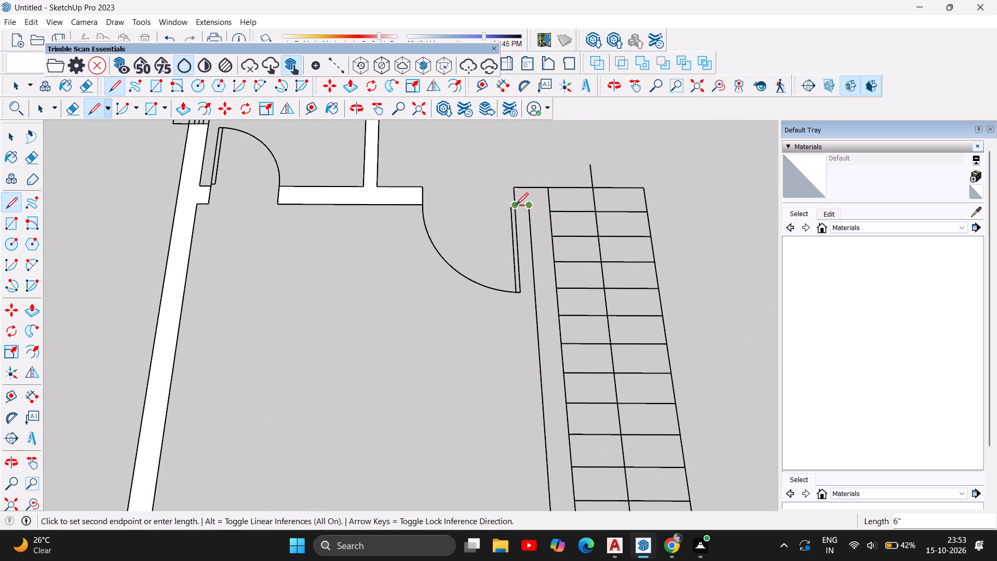
{"action": "double_click", "coordinate": [516, 204]}
{"action": "scroll", "coordinate": [518, 197], "scroll_direction": "up", "scroll_amount": 7}
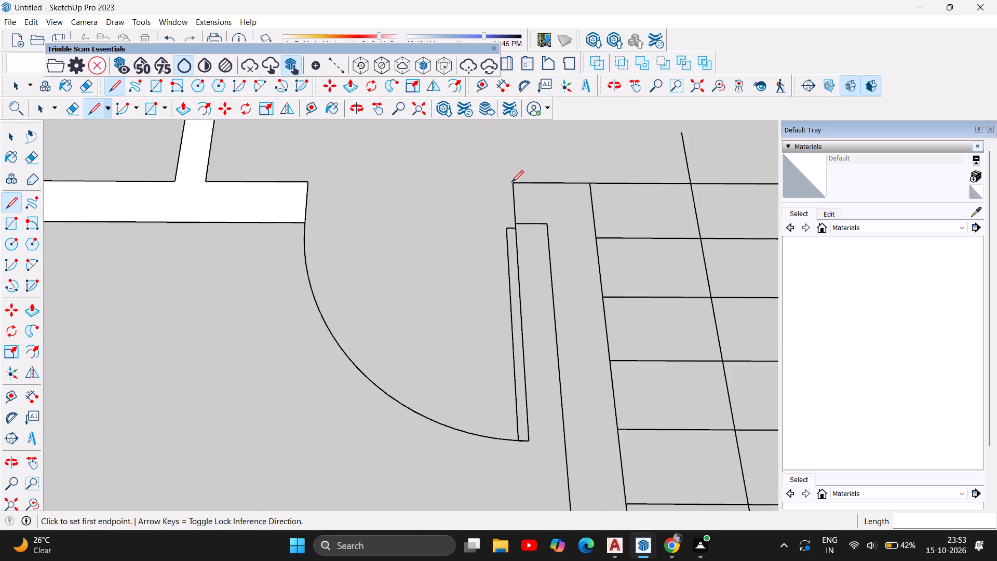
{"action": "scroll", "coordinate": [511, 182], "scroll_direction": "up", "scroll_amount": 2}
{"action": "left_click", "coordinate": [513, 182]}
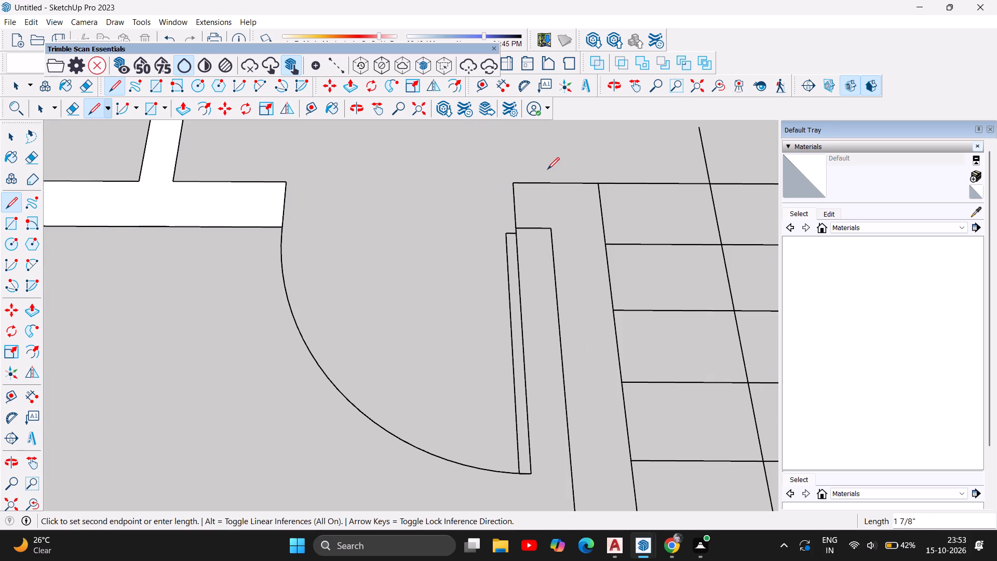
{"action": "left_click", "coordinate": [598, 183]}
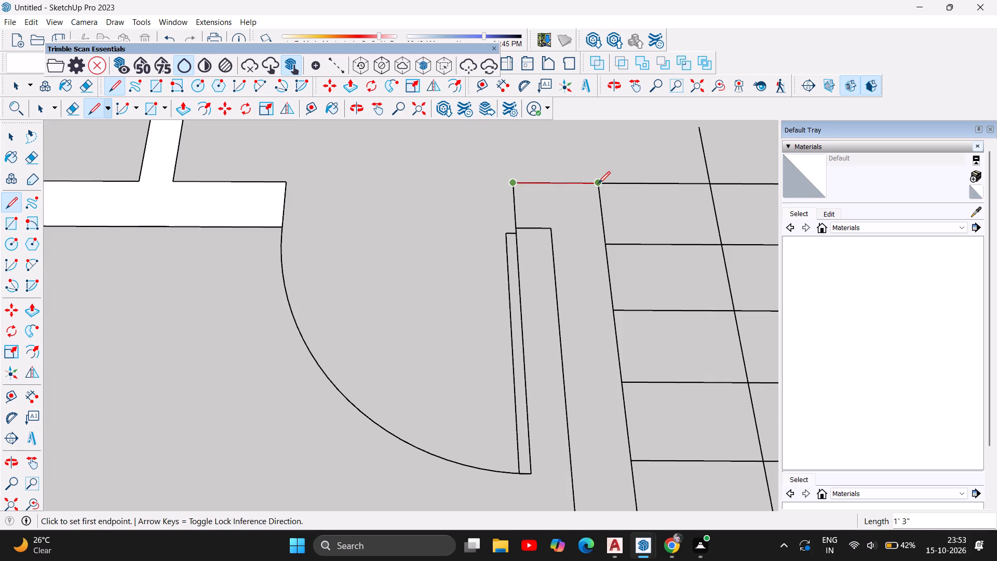
Close the stair-side wall face with the 5' 6" bottom outer edge from the stair wall line to the bedroom window.
{"action": "scroll", "coordinate": [537, 184], "scroll_direction": "down", "scroll_amount": 11}
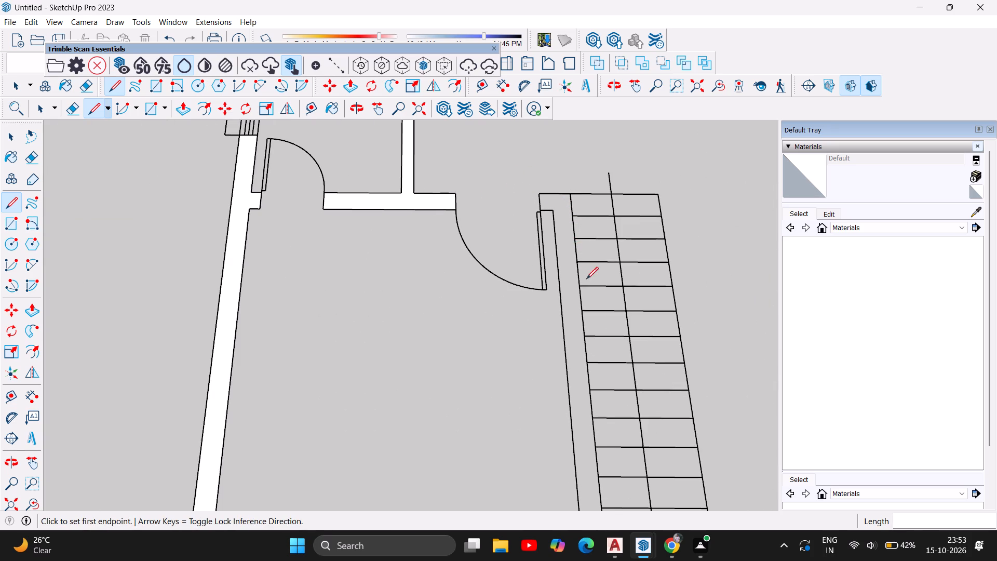
{"action": "scroll", "coordinate": [572, 268], "scroll_direction": "down", "scroll_amount": 6}
{"action": "scroll", "coordinate": [577, 323], "scroll_direction": "down", "scroll_amount": 6}
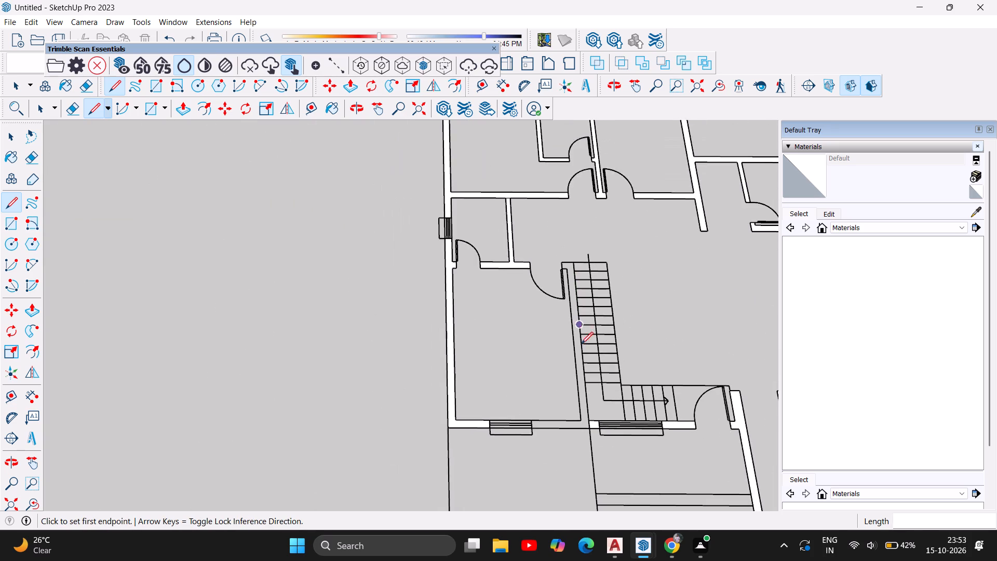
{"action": "scroll", "coordinate": [586, 369], "scroll_direction": "up", "scroll_amount": 2}
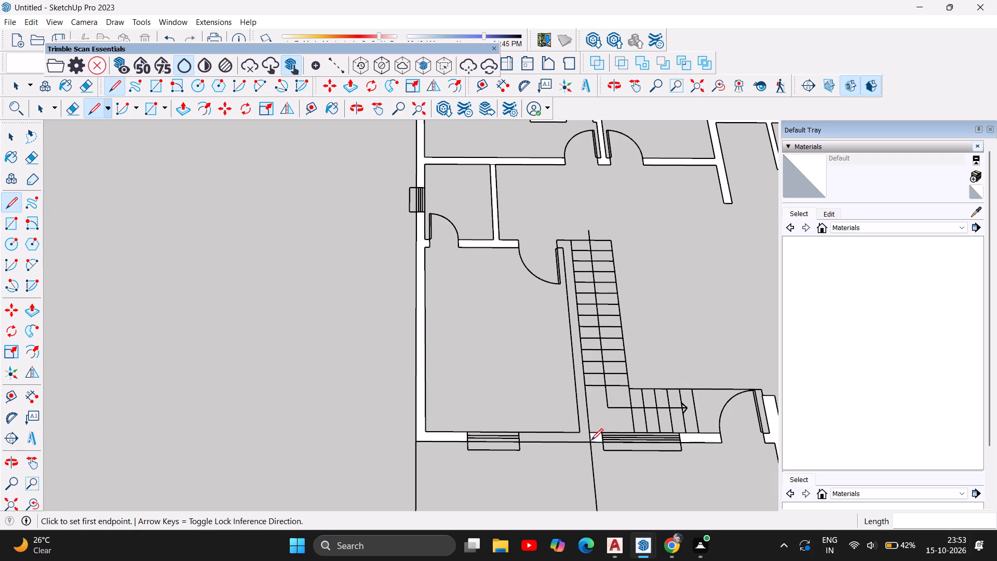
{"action": "left_click", "coordinate": [592, 445]}
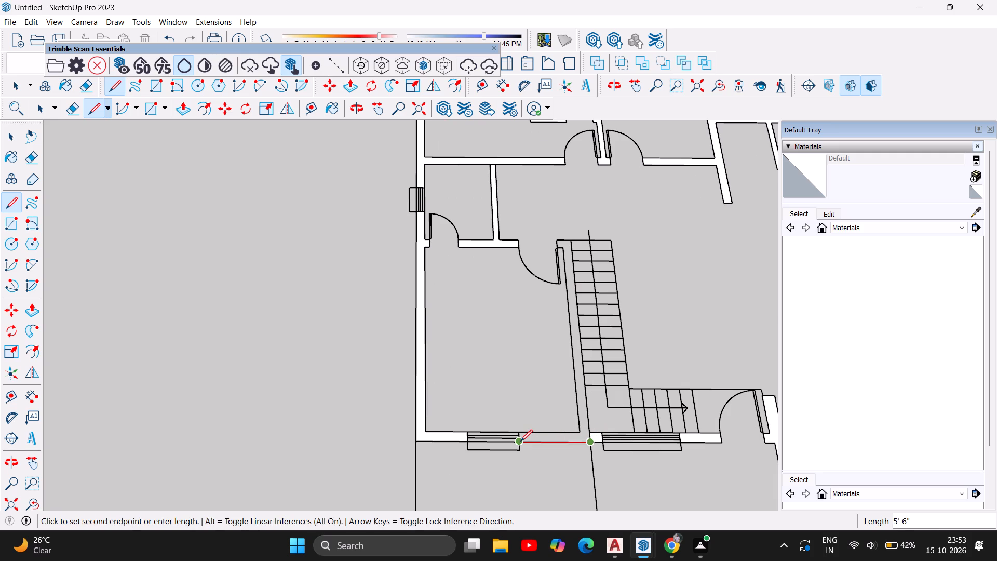
{"action": "left_click", "coordinate": [520, 442]}
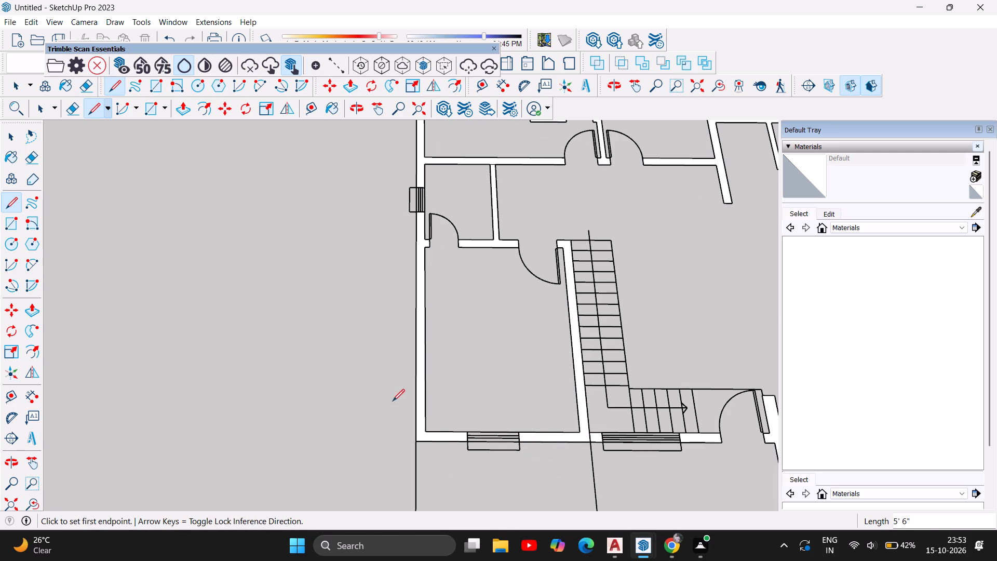
{"action": "scroll", "coordinate": [276, 368], "scroll_direction": "down", "scroll_amount": 9}
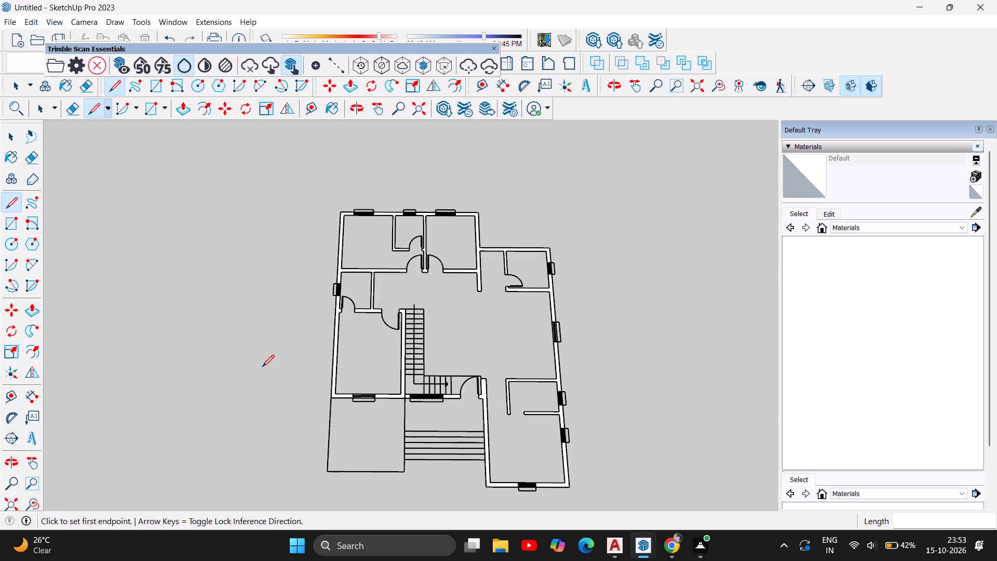
{"action": "key", "text": "Escape"}
Push/Pull the upper-left corner outer wall face, including the top-left room's bottom wall, up 11'.
{"action": "scroll", "coordinate": [354, 196], "scroll_direction": "up", "scroll_amount": 3}
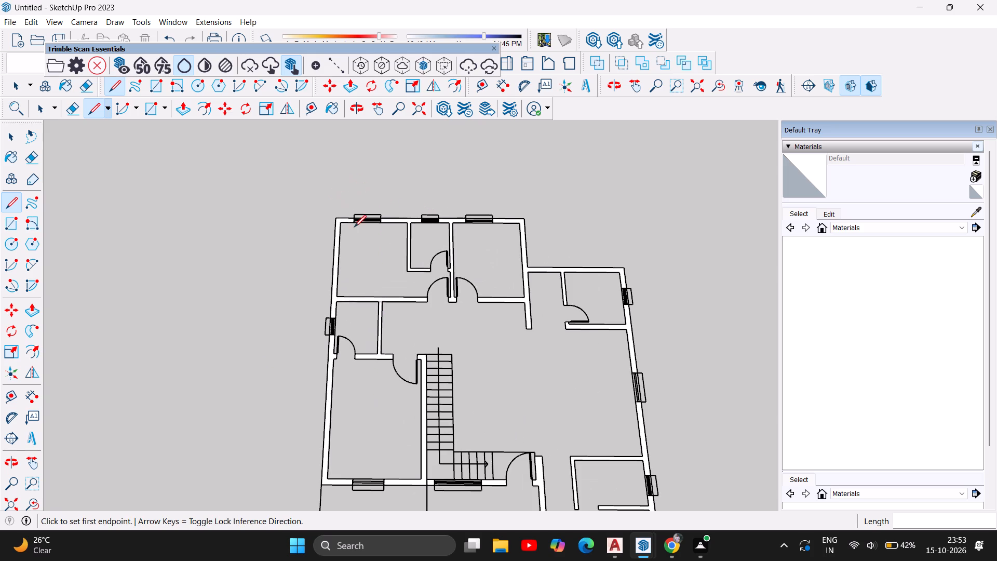
{"action": "scroll", "coordinate": [357, 230], "scroll_direction": "up", "scroll_amount": 3}
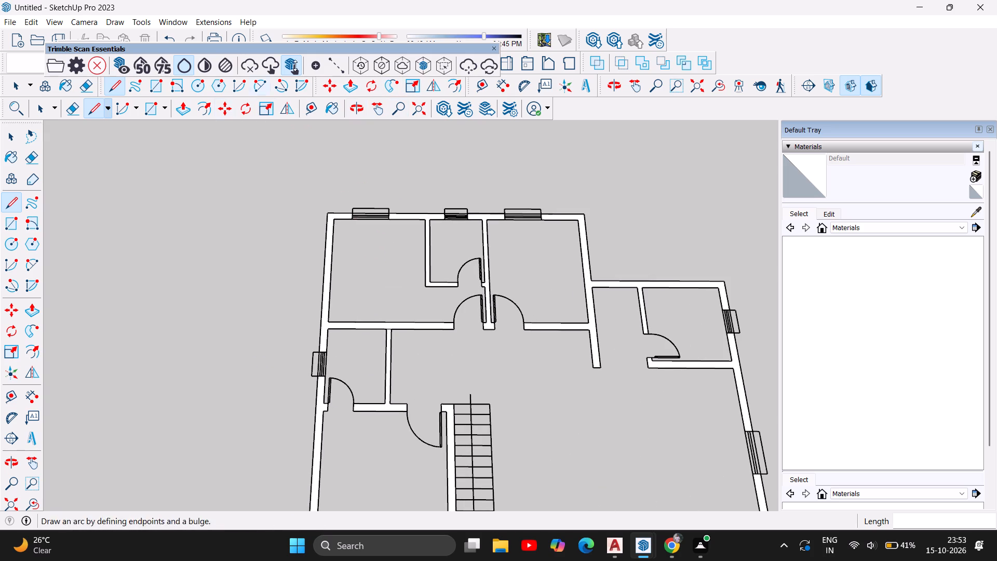
{"action": "left_click", "coordinate": [352, 86]}
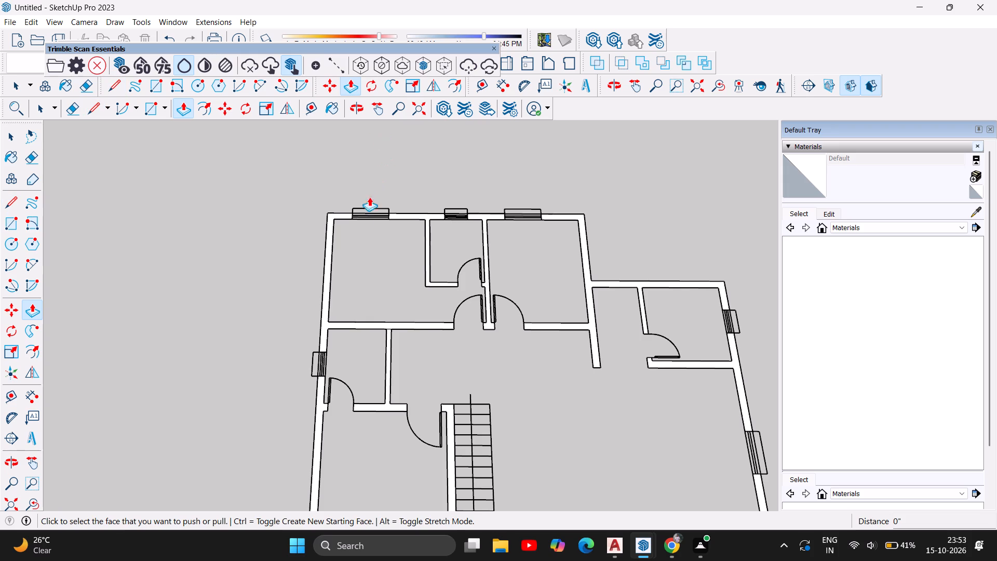
{"action": "left_click", "coordinate": [331, 236]}
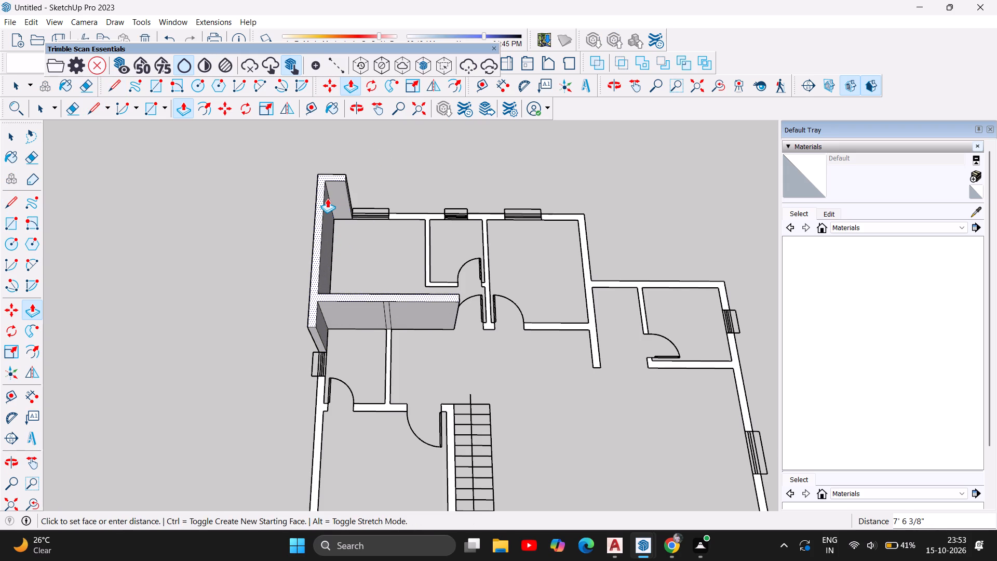
{"action": "type", "text": "11'"}
{"action": "key", "text": "Return"}
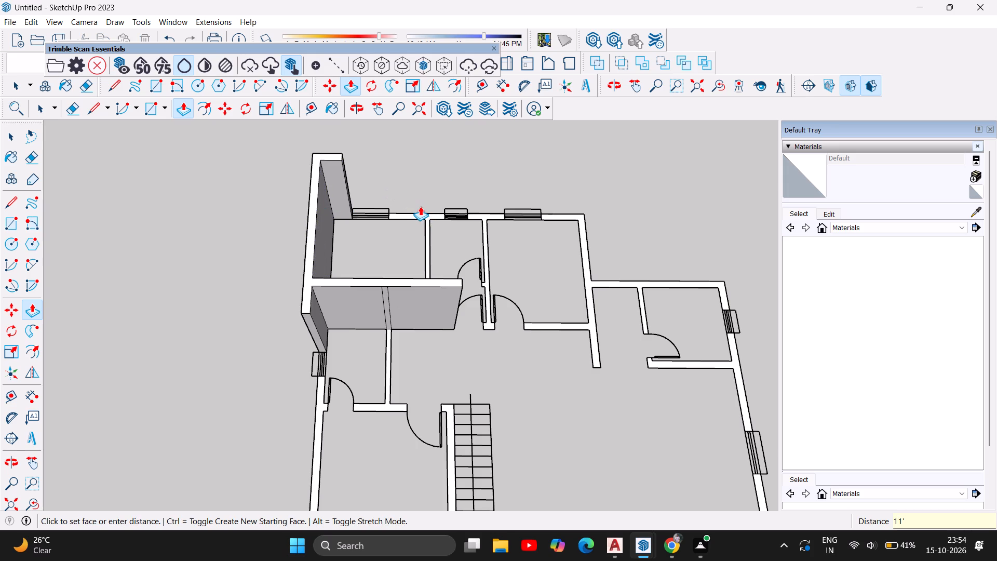
Push/Pull the wall face between the first and second top windows, with its L-shaped partition, up 11'.
{"action": "scroll", "coordinate": [416, 202], "scroll_direction": "up", "scroll_amount": 5}
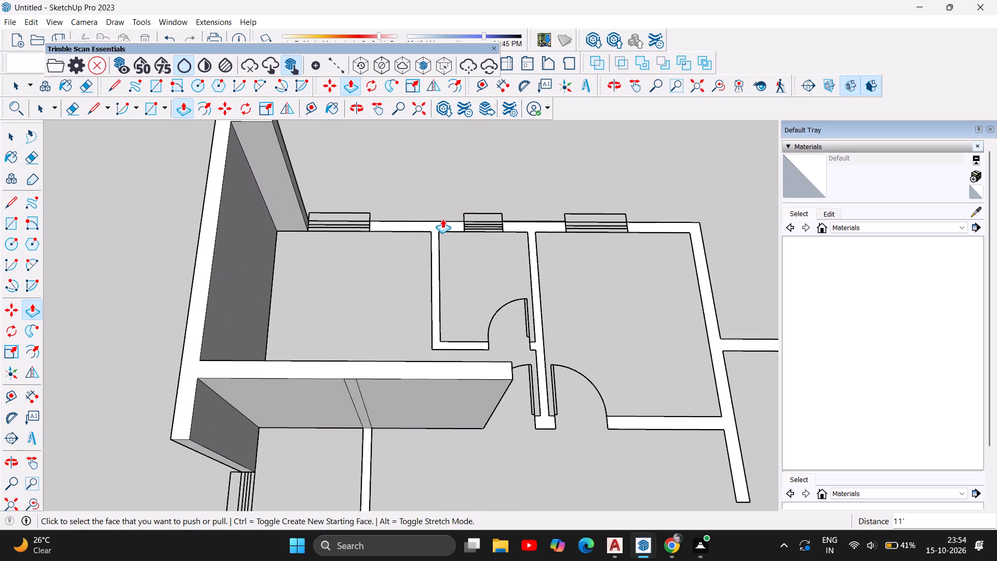
{"action": "scroll", "coordinate": [416, 215], "scroll_direction": "up", "scroll_amount": 5}
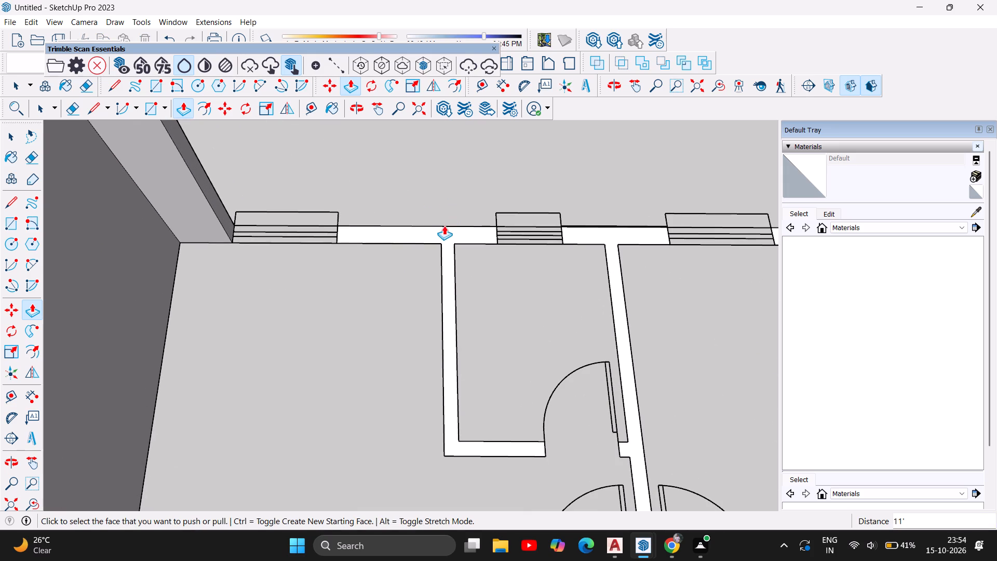
{"action": "left_click", "coordinate": [419, 228]}
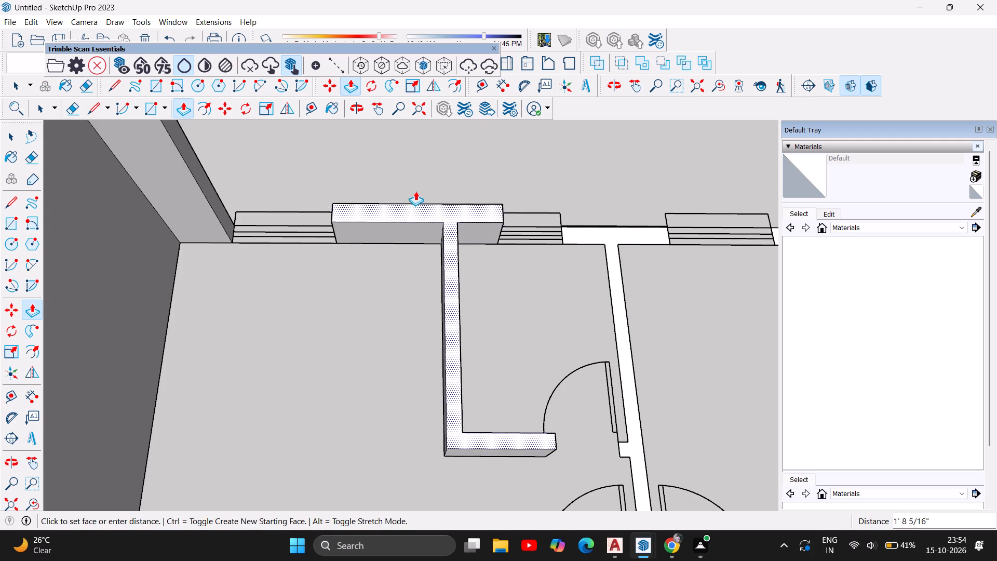
{"action": "type", "text": "11'"}
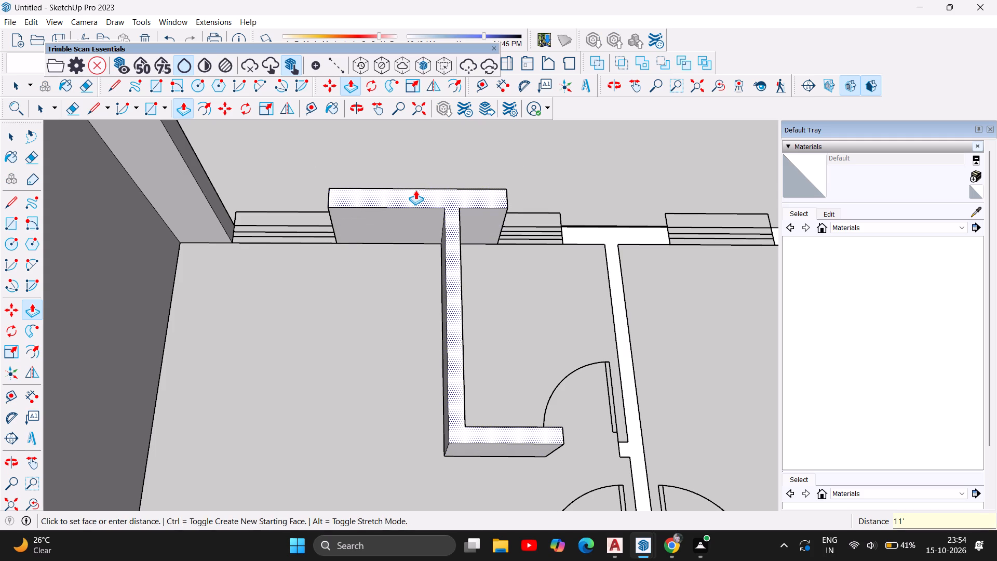
{"action": "key", "text": "Return"}
Push/Pull the wall face between the second and third top windows, with the partition running down between the two doors, up 11'.
{"action": "scroll", "coordinate": [323, 246], "scroll_direction": "down", "scroll_amount": 5}
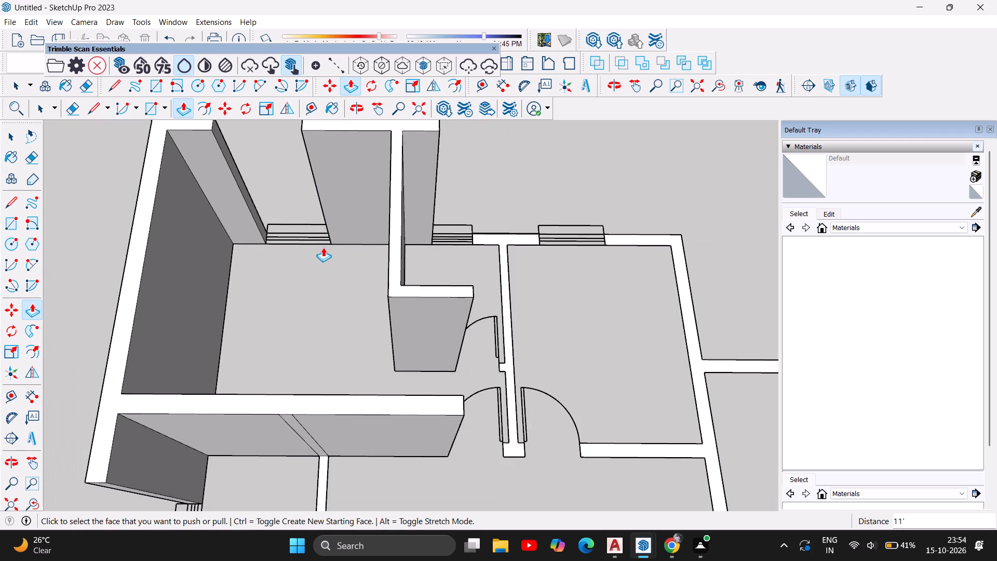
{"action": "scroll", "coordinate": [323, 247], "scroll_direction": "down", "scroll_amount": 4}
{"action": "scroll", "coordinate": [460, 229], "scroll_direction": "up", "scroll_amount": 3}
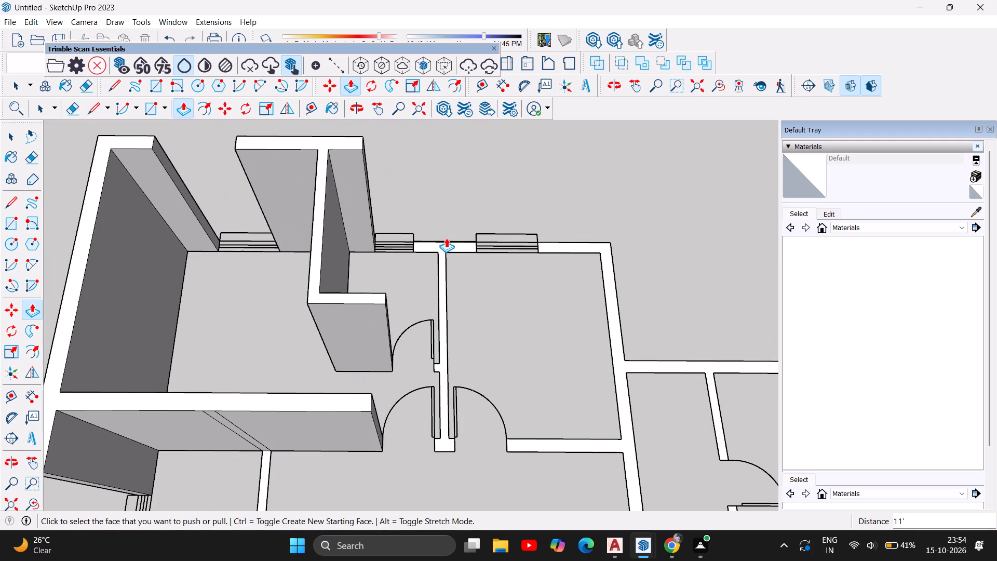
{"action": "left_click", "coordinate": [448, 244]}
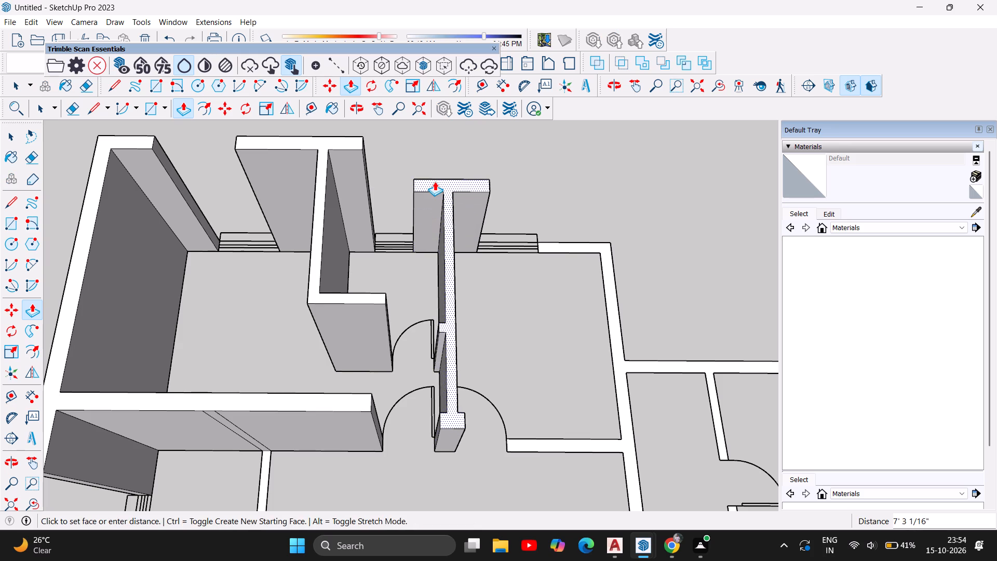
{"action": "type", "text": "11'"}
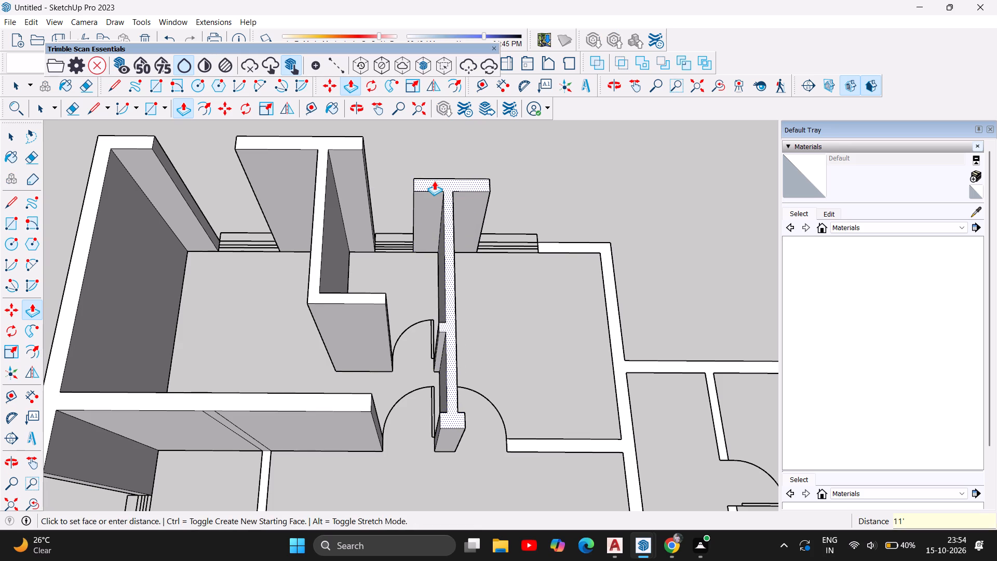
{"action": "key", "text": "Return"}
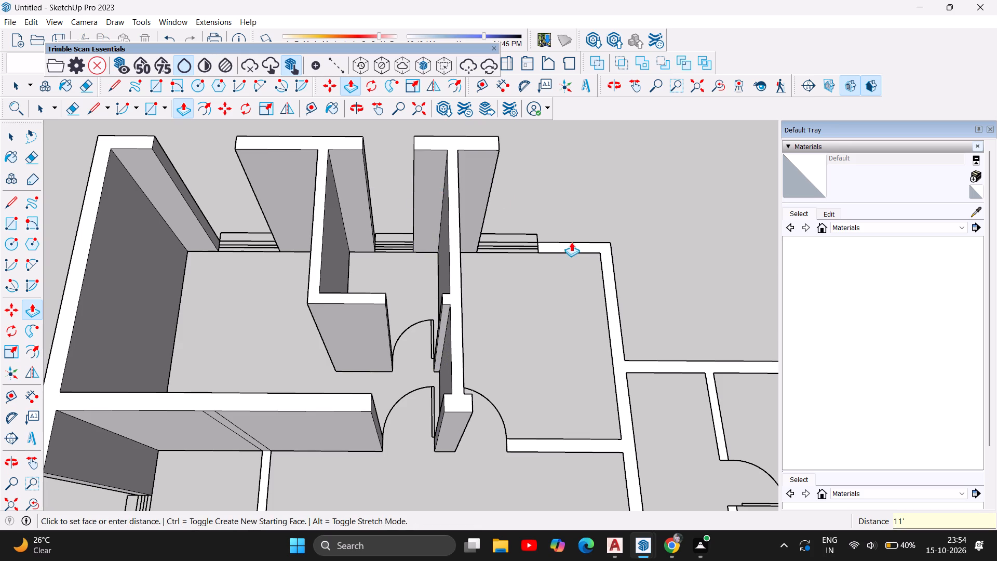
Push/Pull the outer wall face beyond the third top window, with its connected upper-right room walls, up 11'.
{"action": "scroll", "coordinate": [565, 238], "scroll_direction": "up", "scroll_amount": 3}
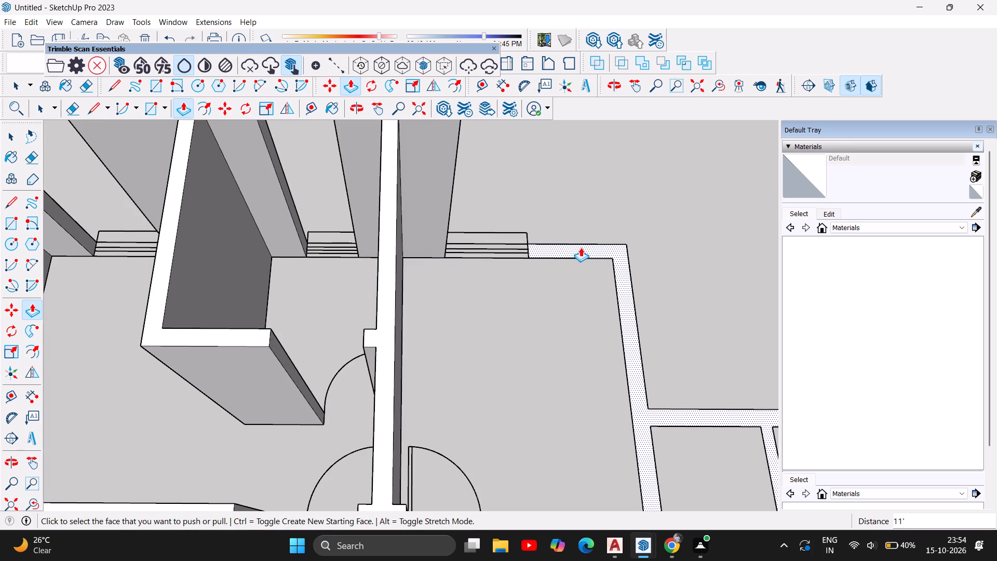
{"action": "left_click", "coordinate": [581, 247]}
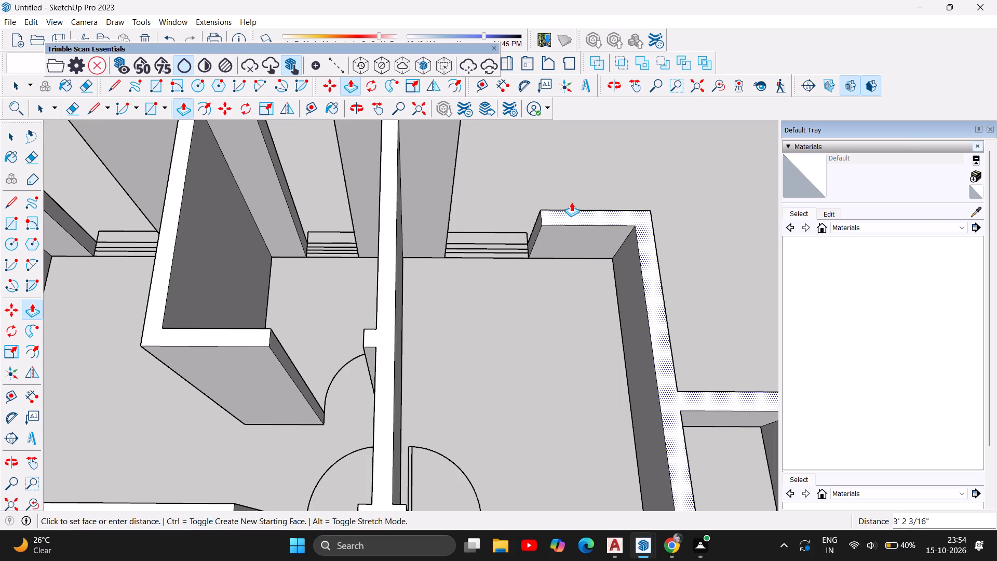
{"action": "type", "text": "11'"}
{"action": "key", "text": "Return"}
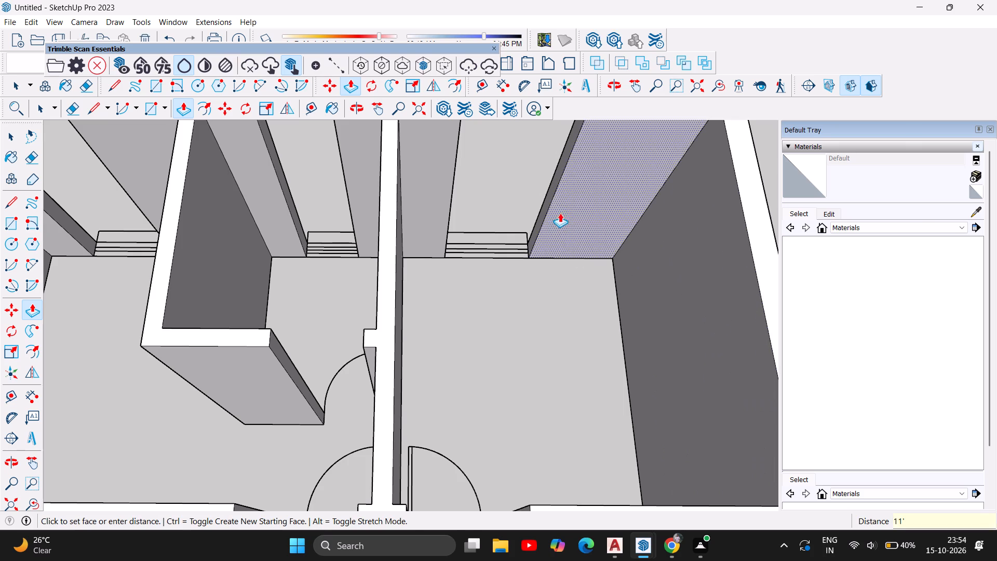
Push/Pull the right outer wall face between its first and second windows, with the attached horizontal partition, up 11'.
{"action": "scroll", "coordinate": [482, 268], "scroll_direction": "down", "scroll_amount": 14}
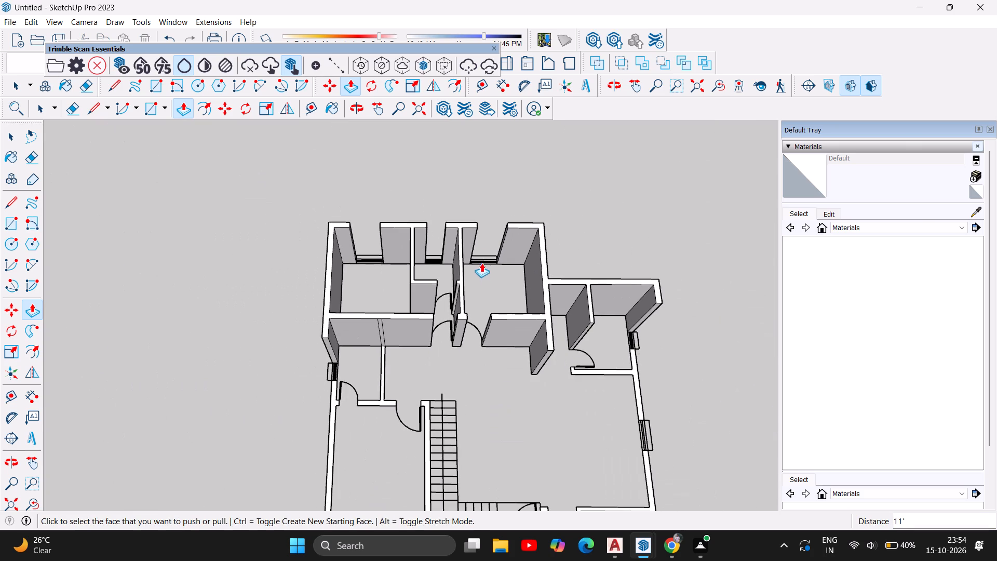
{"action": "scroll", "coordinate": [487, 252], "scroll_direction": "down", "scroll_amount": 5}
{"action": "scroll", "coordinate": [572, 334], "scroll_direction": "up", "scroll_amount": 5}
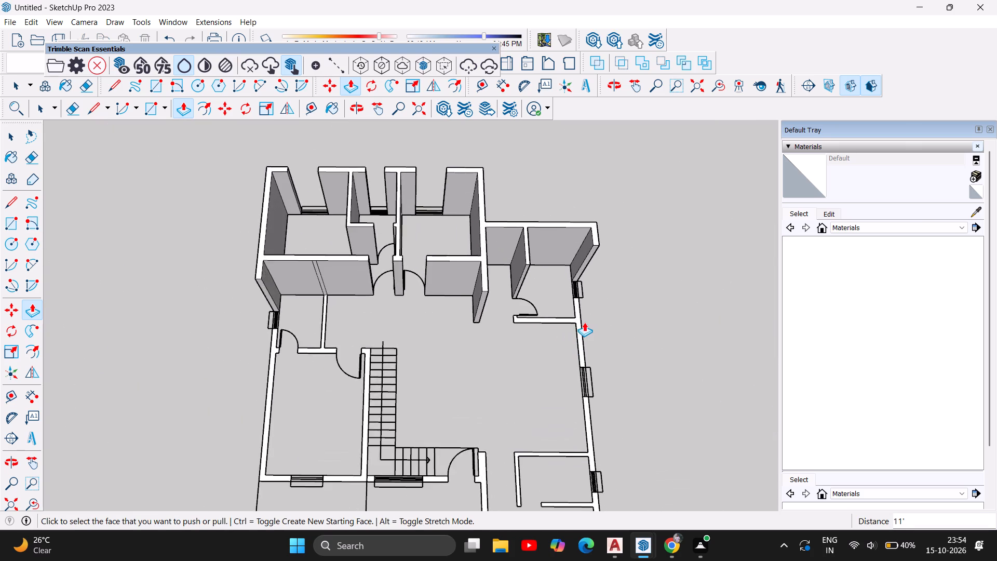
{"action": "scroll", "coordinate": [584, 322], "scroll_direction": "up", "scroll_amount": 5}
{"action": "left_click", "coordinate": [578, 314]}
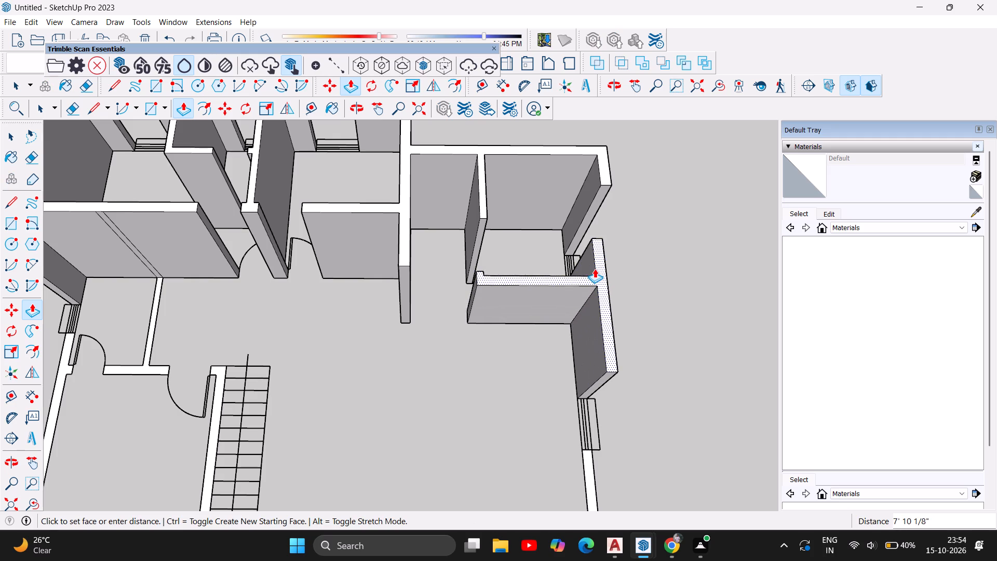
{"action": "type", "text": "11'"}
{"action": "key", "text": "Return"}
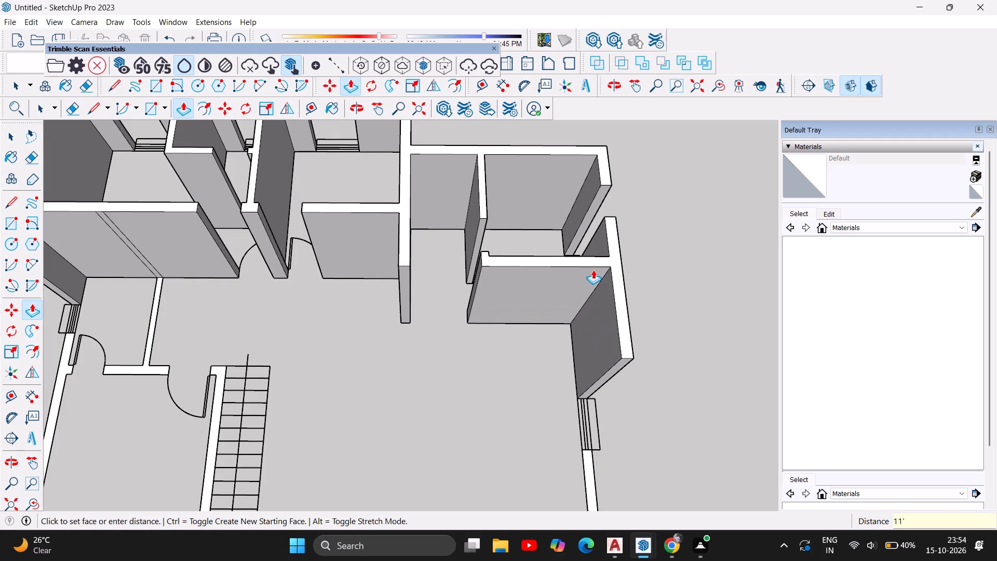
Push/Pull the right outer wall face between its second and third windows, with its L-shaped partition, up 11'.
{"action": "scroll", "coordinate": [653, 184], "scroll_direction": "down", "scroll_amount": 5}
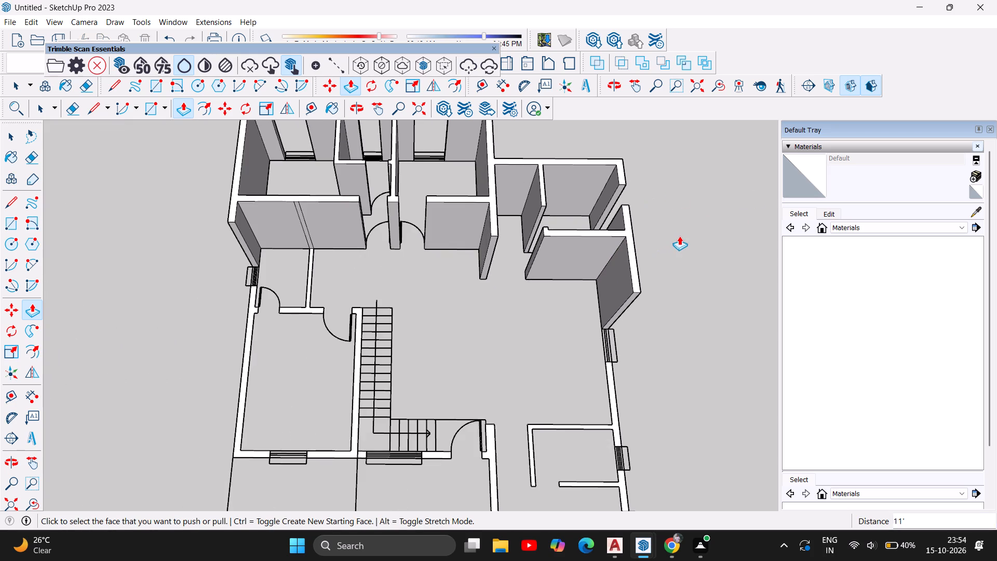
{"action": "scroll", "coordinate": [679, 236], "scroll_direction": "down", "scroll_amount": 4}
{"action": "scroll", "coordinate": [701, 353], "scroll_direction": "up", "scroll_amount": 2}
{"action": "scroll", "coordinate": [618, 336], "scroll_direction": "up", "scroll_amount": 1}
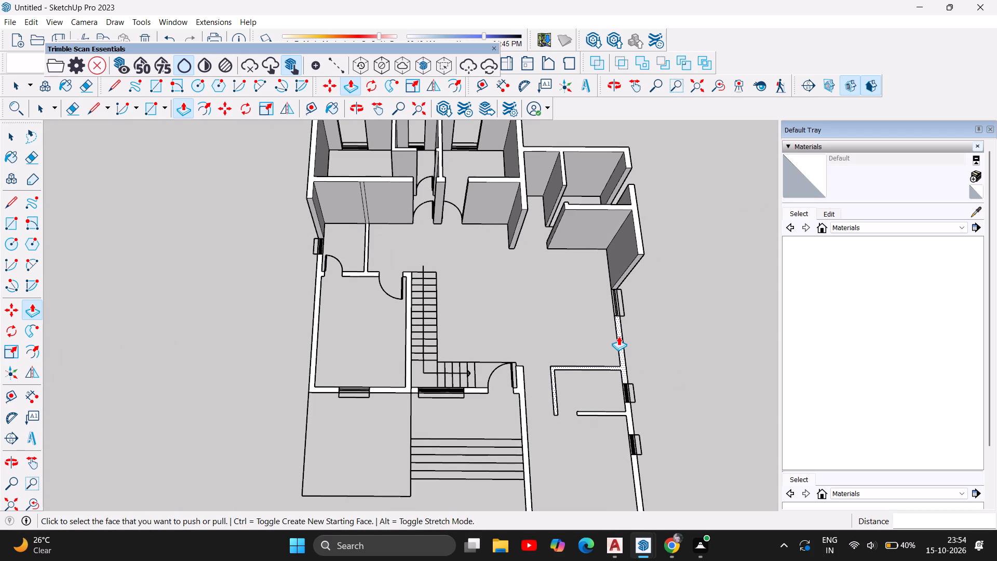
{"action": "left_click", "coordinate": [622, 340]}
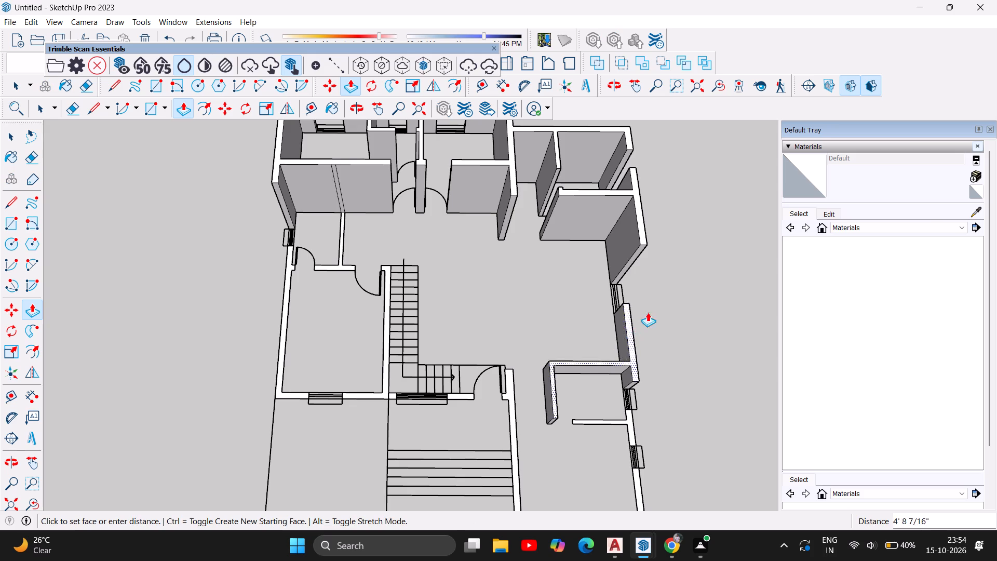
{"action": "type", "text": "11'"}
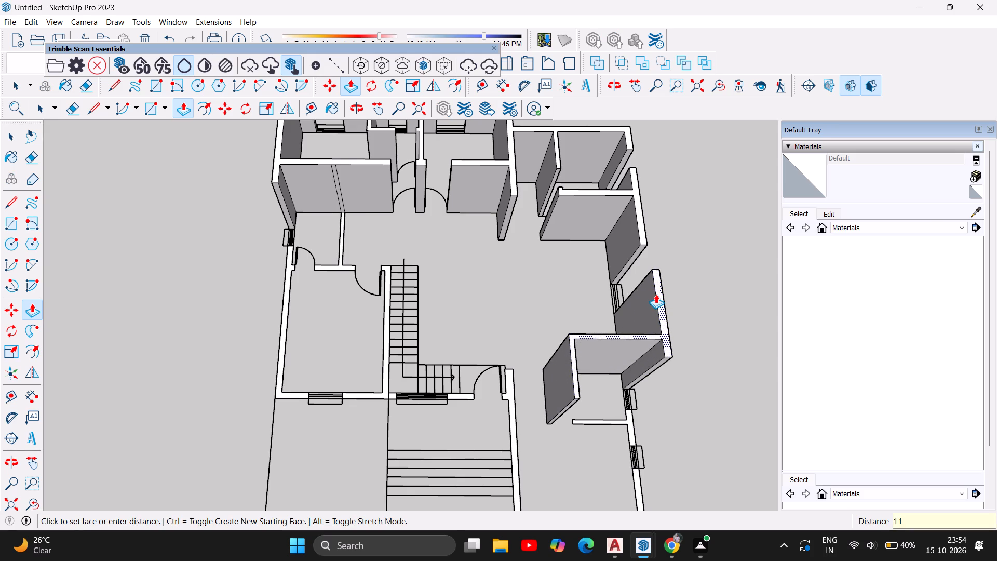
{"action": "key", "text": "Return"}
Push/Pull the short right outer wall face between the third and fourth windows, with its horizontal partition, up 11'.
{"action": "scroll", "coordinate": [587, 255], "scroll_direction": "down", "scroll_amount": 1}
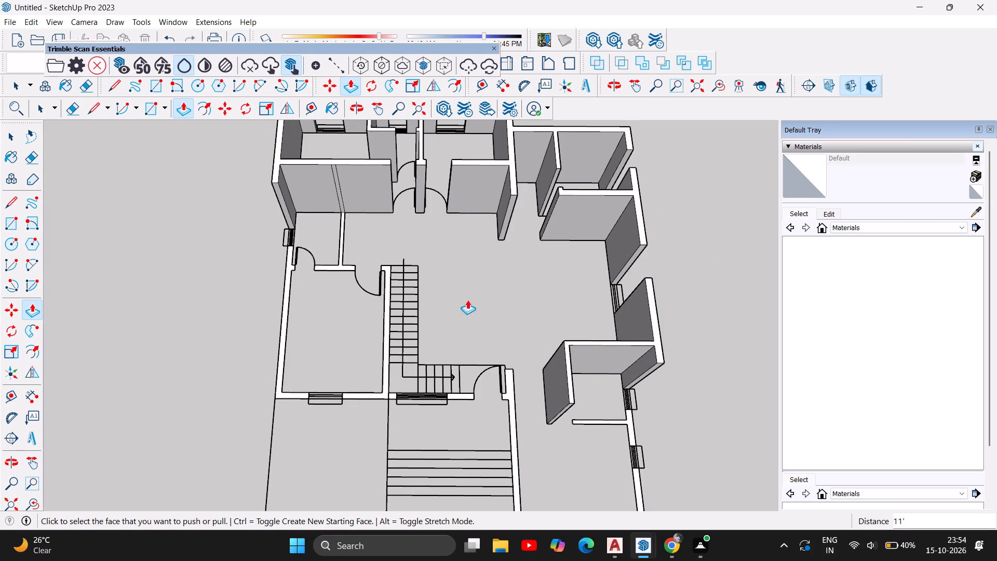
{"action": "scroll", "coordinate": [448, 271], "scroll_direction": "down", "scroll_amount": 5}
{"action": "scroll", "coordinate": [562, 424], "scroll_direction": "up", "scroll_amount": 4}
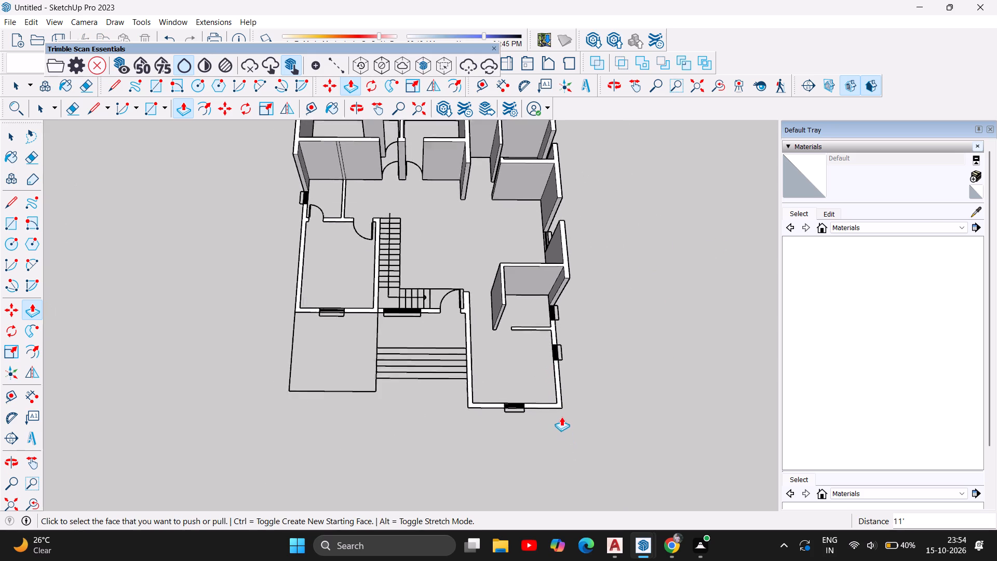
{"action": "scroll", "coordinate": [561, 417], "scroll_direction": "up", "scroll_amount": 1}
{"action": "scroll", "coordinate": [576, 298], "scroll_direction": "up", "scroll_amount": 3}
{"action": "left_click", "coordinate": [545, 315]}
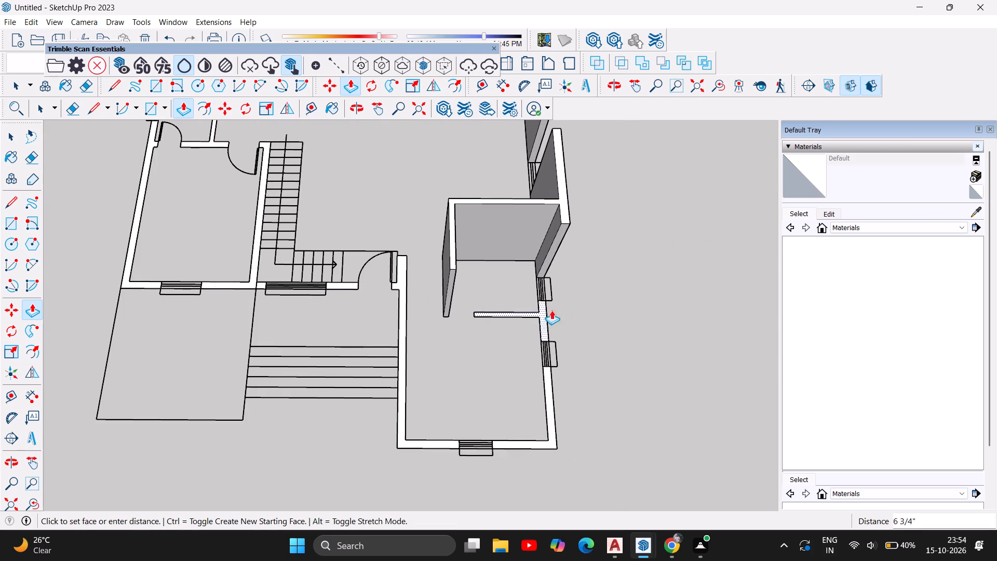
{"action": "type", "text": "11'"}
{"action": "key", "text": "Return"}
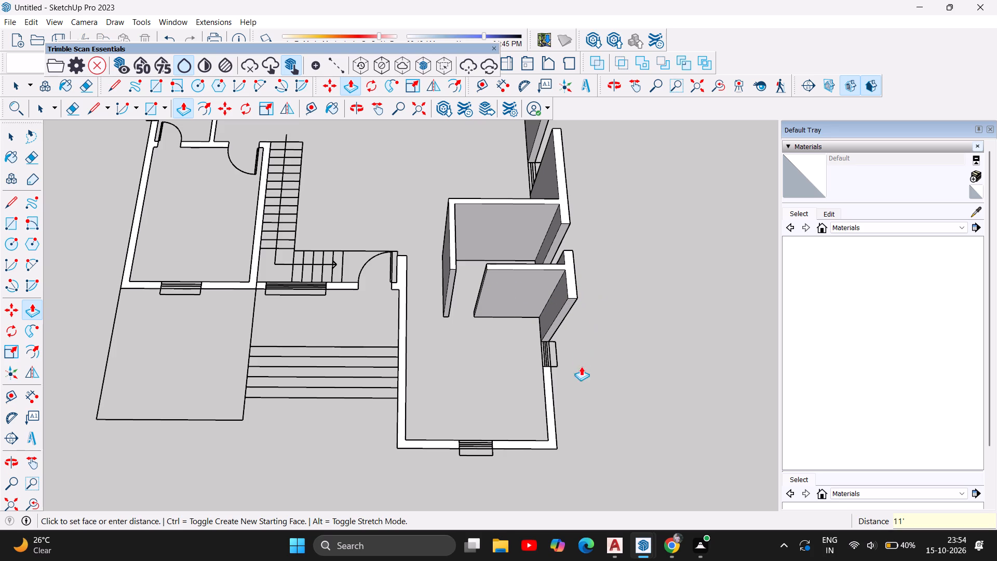
Push/Pull the lower-right corner wall face, from the last right-side window to the bottom window, up 11'.
{"action": "left_click", "coordinate": [551, 390]}
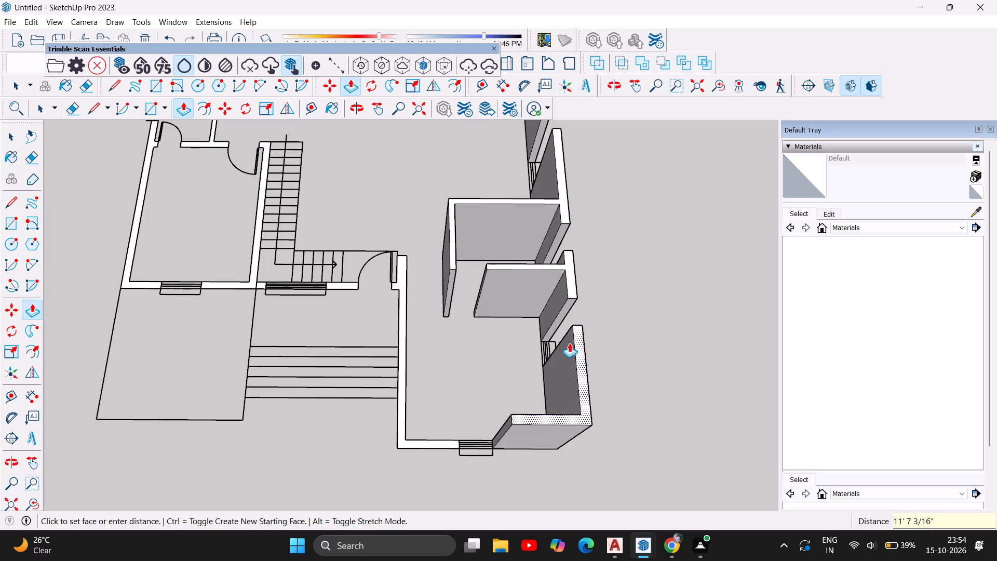
{"action": "key", "text": "1"}
{"action": "type", "text": "1'"}
{"action": "key", "text": "Return"}
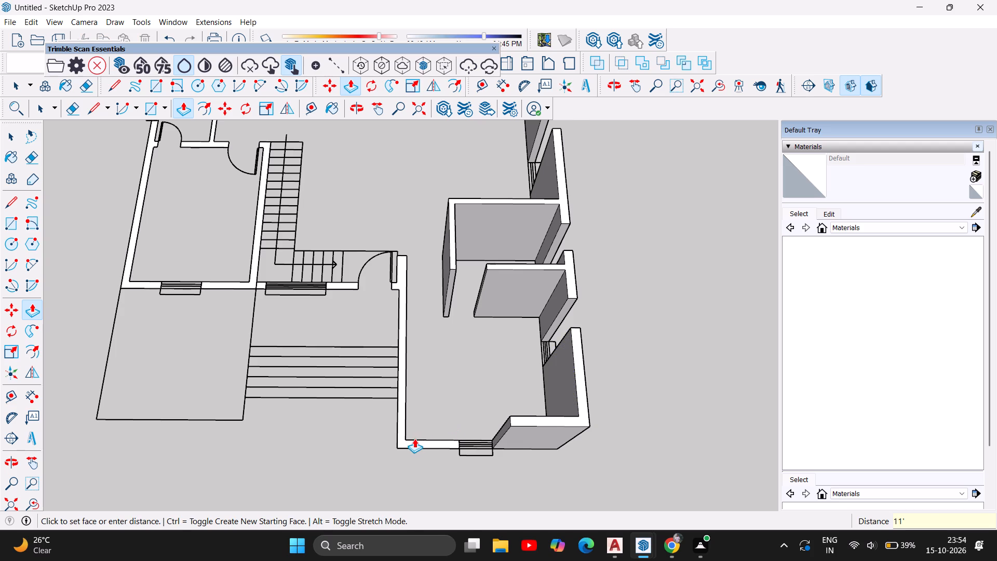
Push/Pull the bottom-right room's L-shaped wall face, from its bottom window up to the entrance door, up 11'.
{"action": "scroll", "coordinate": [414, 438], "scroll_direction": "up", "scroll_amount": 4}
{"action": "left_click", "coordinate": [436, 440]}
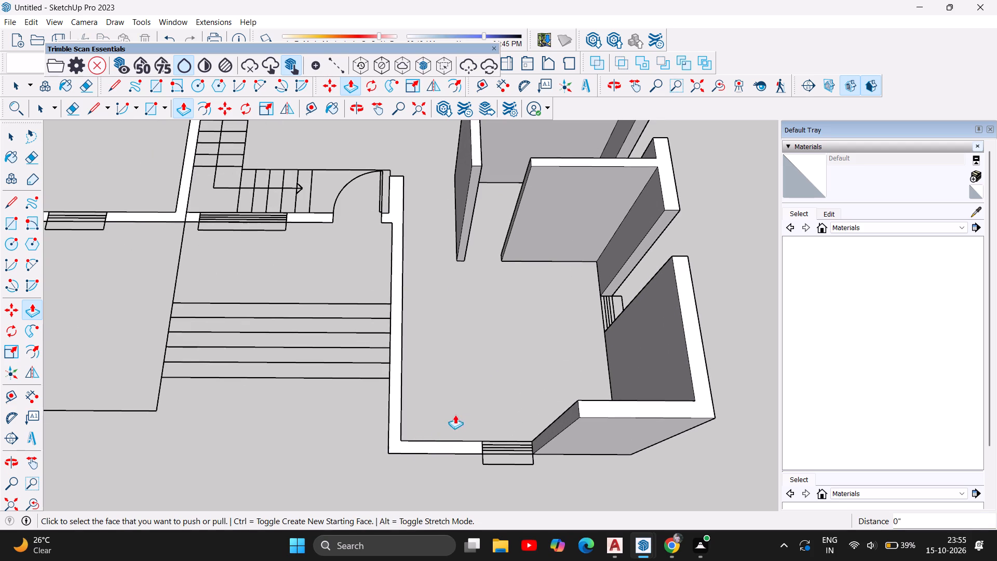
{"action": "left_click", "coordinate": [423, 439]}
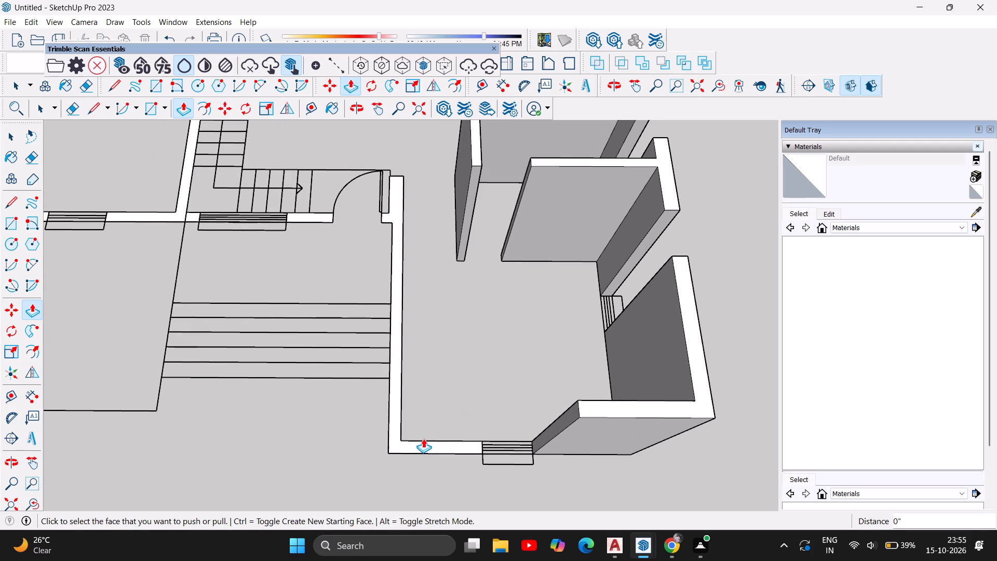
{"action": "left_click", "coordinate": [418, 442]}
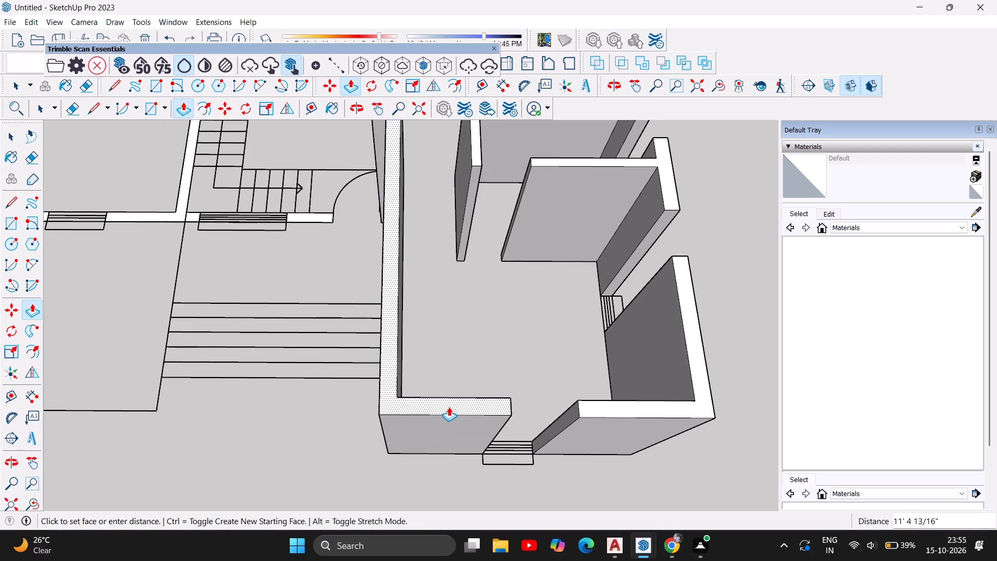
{"action": "type", "text": "11'"}
{"action": "key", "text": "Return"}
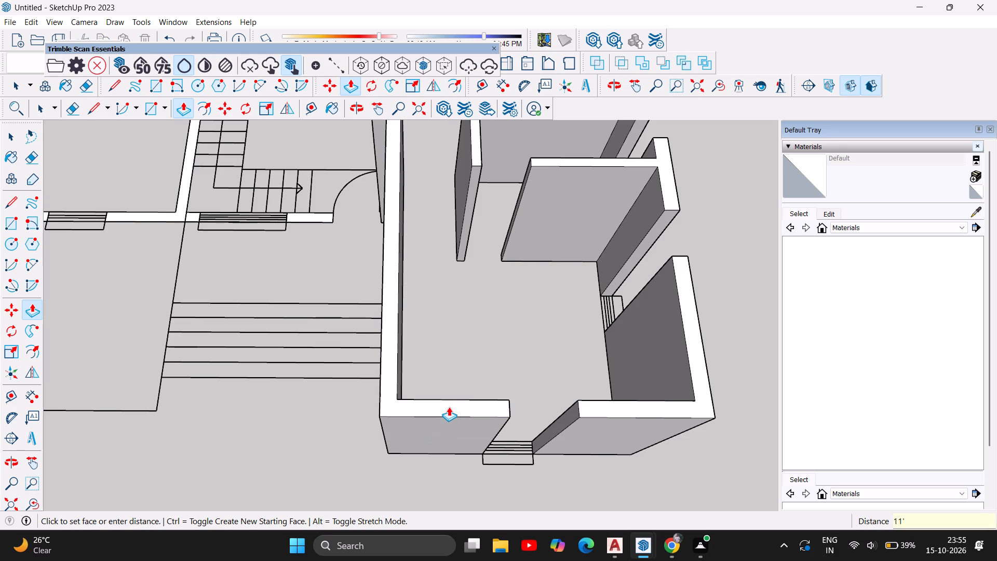
Push/Pull the short front wall face between the stair window and the entrance door up 11'.
{"action": "scroll", "coordinate": [623, 430], "scroll_direction": "down", "scroll_amount": 4}
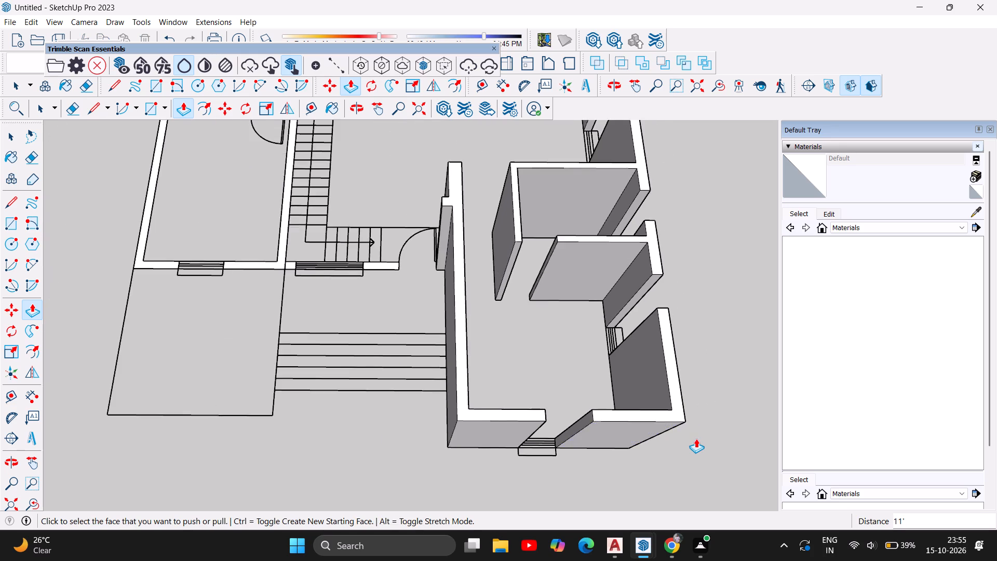
{"action": "scroll", "coordinate": [696, 438], "scroll_direction": "down", "scroll_amount": 3}
{"action": "scroll", "coordinate": [445, 289], "scroll_direction": "up", "scroll_amount": 2}
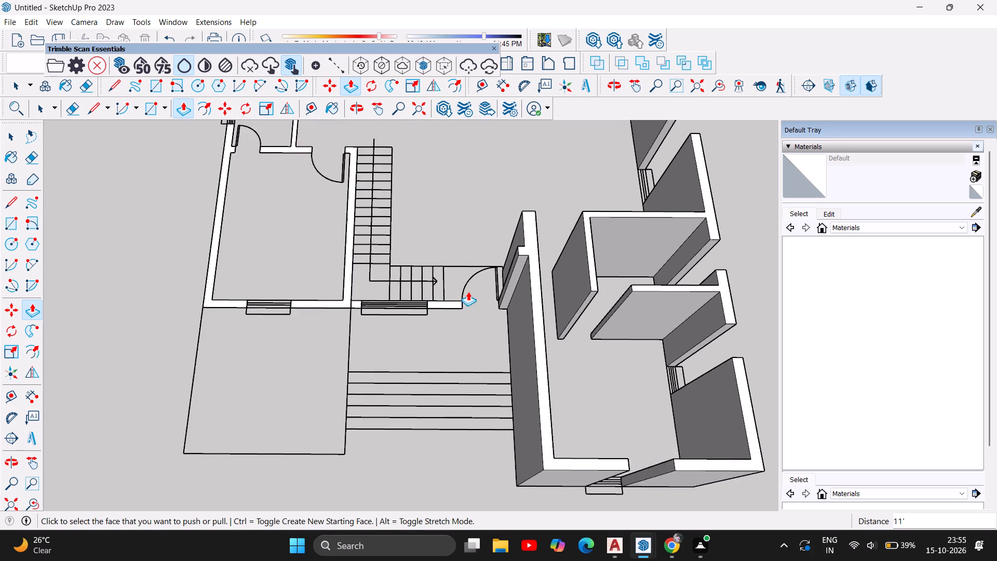
{"action": "scroll", "coordinate": [468, 291], "scroll_direction": "up", "scroll_amount": 2}
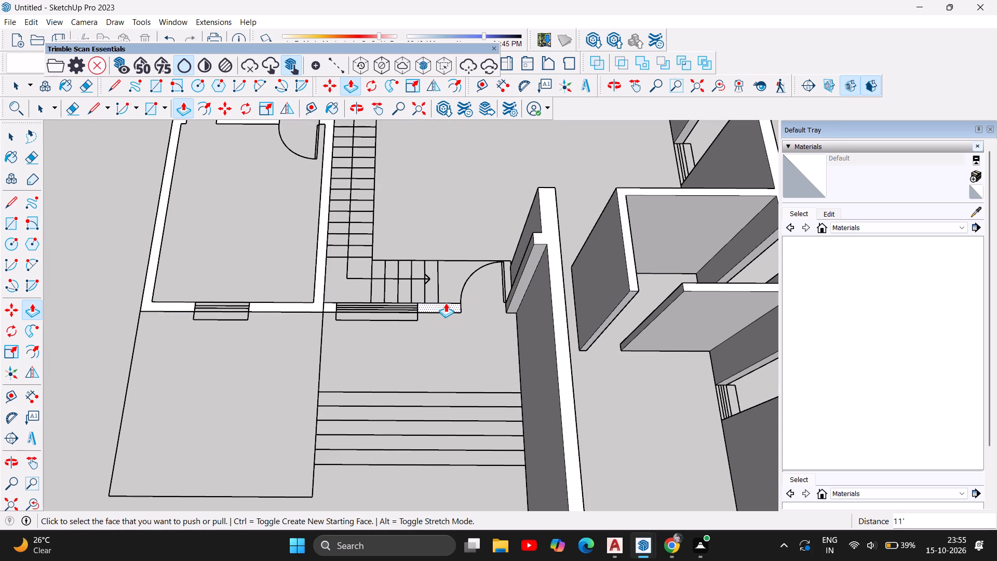
{"action": "left_click", "coordinate": [442, 302]}
{"action": "scroll", "coordinate": [442, 301], "scroll_direction": "up", "scroll_amount": 4}
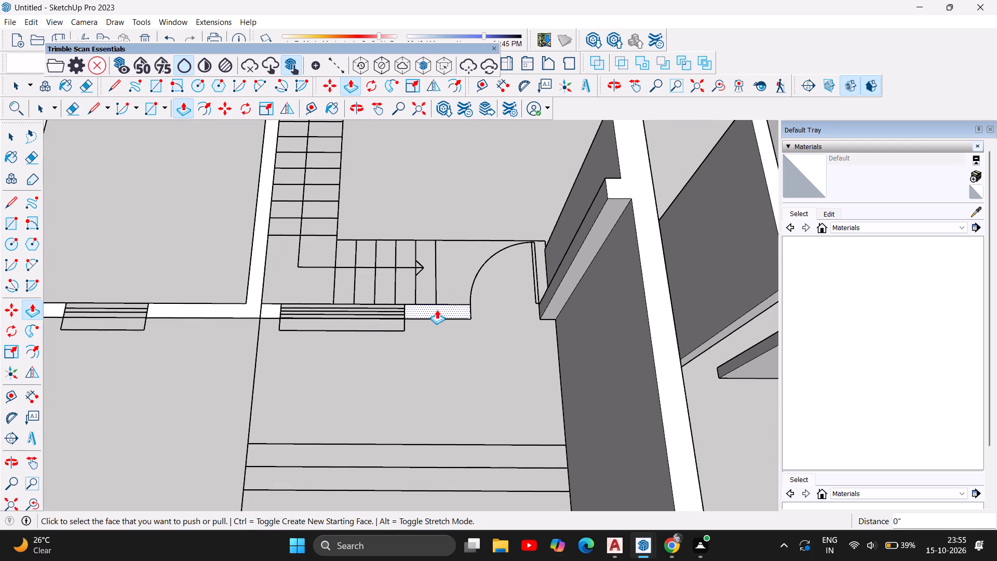
{"action": "left_click", "coordinate": [437, 306]}
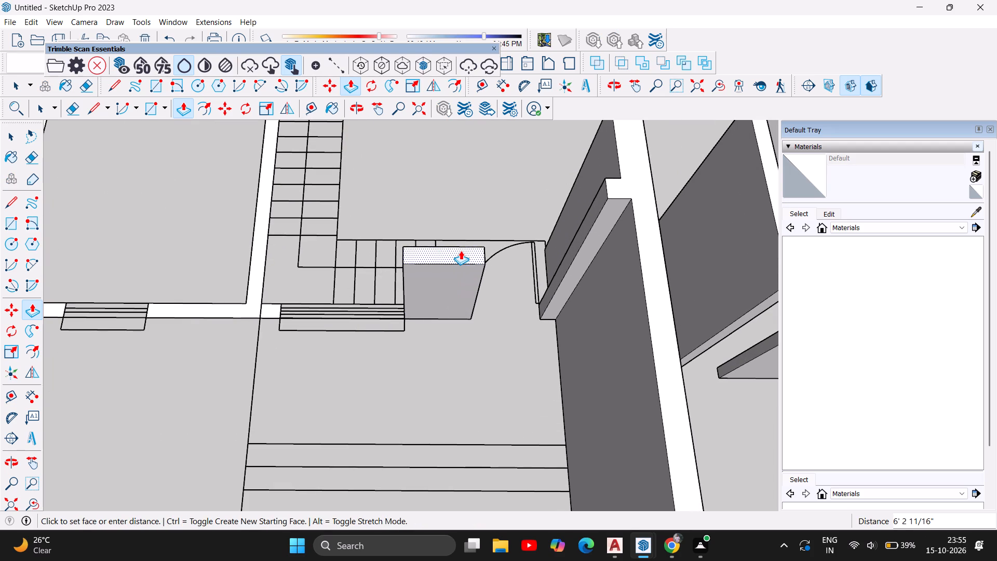
{"action": "type", "text": "11'"}
{"action": "key", "text": "Return"}
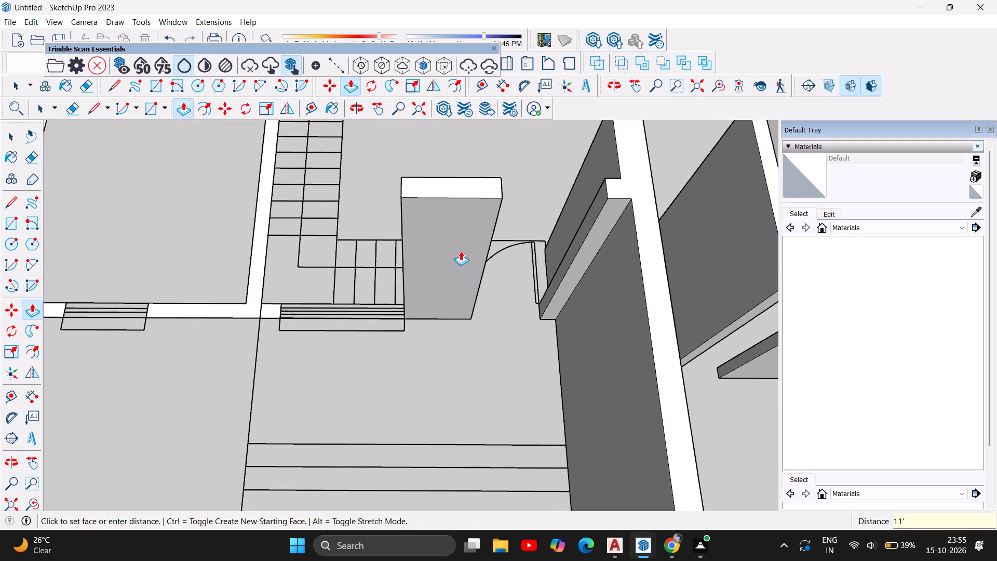
Push/Pull the small front wall face between the stair-side bedroom wall and the stair window up 11'.
{"action": "scroll", "coordinate": [516, 390], "scroll_direction": "down", "scroll_amount": 4}
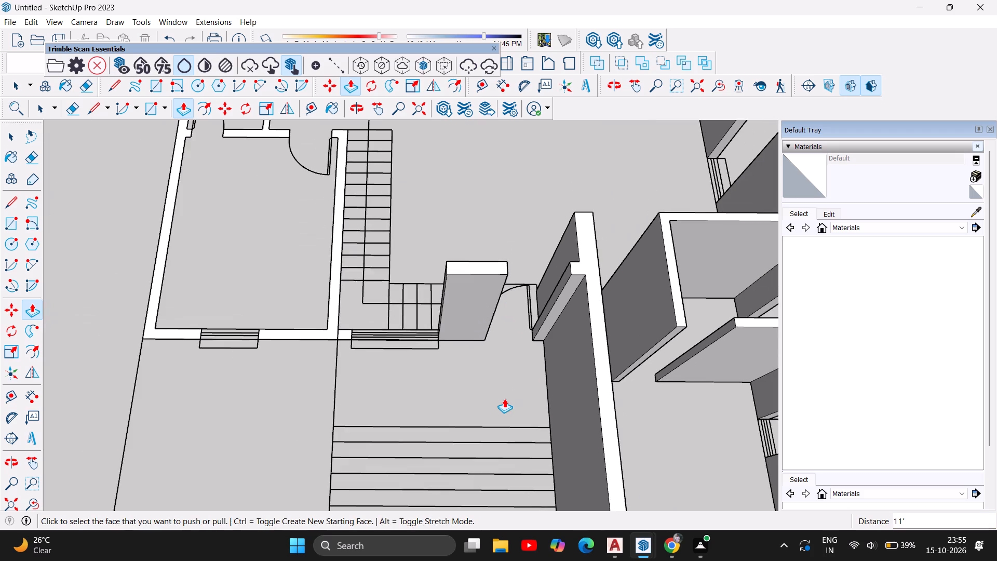
{"action": "scroll", "coordinate": [502, 400], "scroll_direction": "down", "scroll_amount": 4}
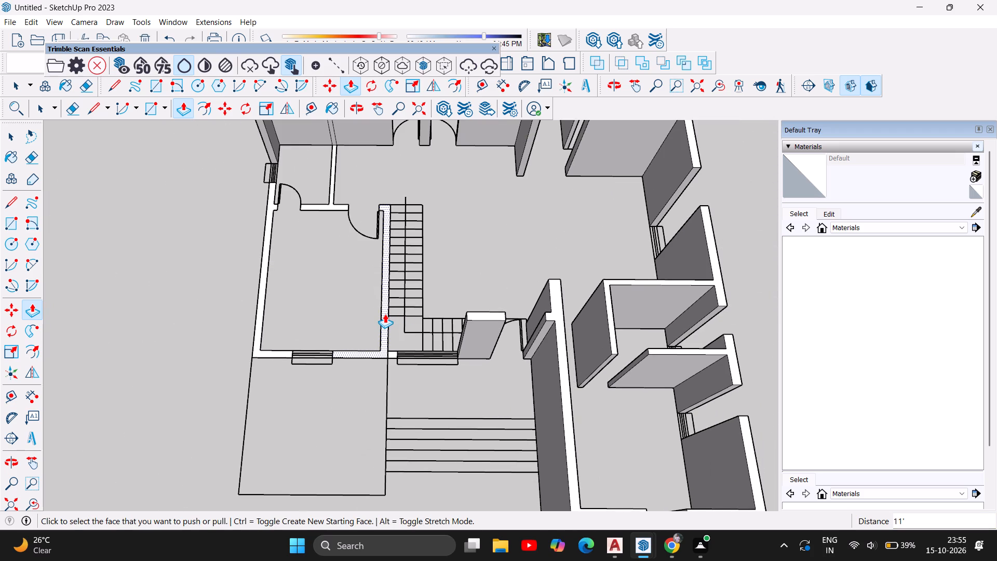
{"action": "scroll", "coordinate": [398, 346], "scroll_direction": "up", "scroll_amount": 5}
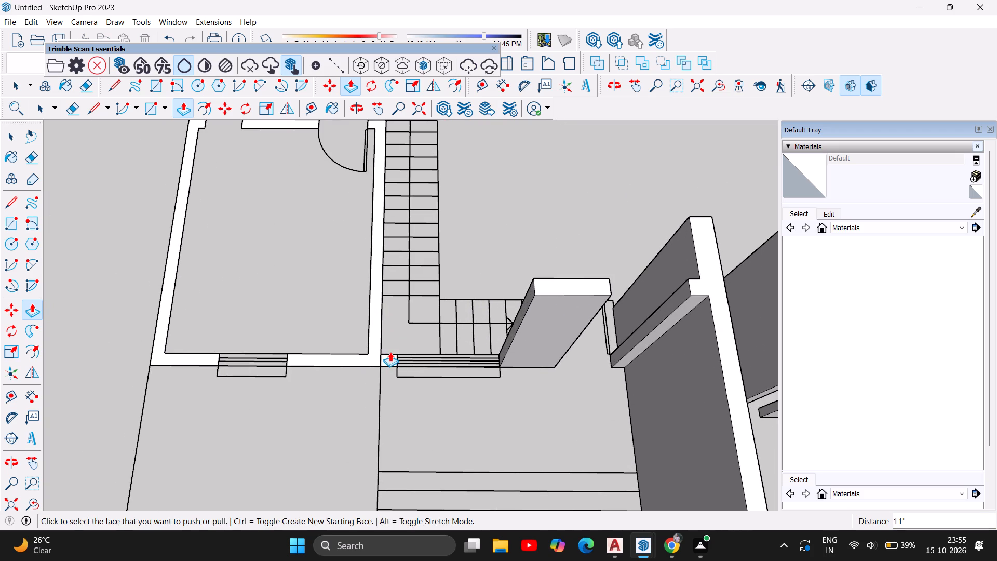
{"action": "scroll", "coordinate": [387, 355], "scroll_direction": "up", "scroll_amount": 5}
{"action": "left_click", "coordinate": [387, 355]}
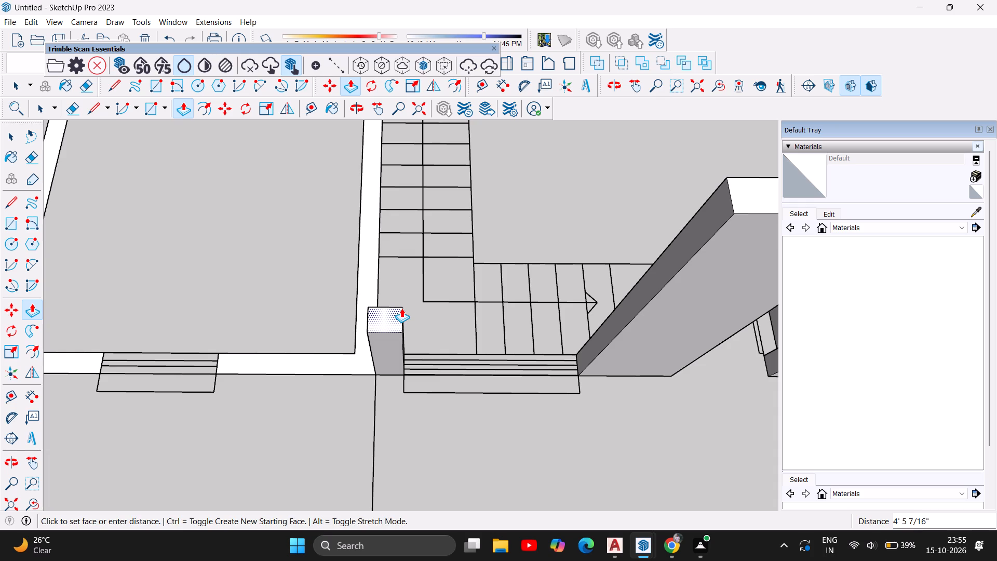
{"action": "type", "text": "11'"}
{"action": "key", "text": "Return"}
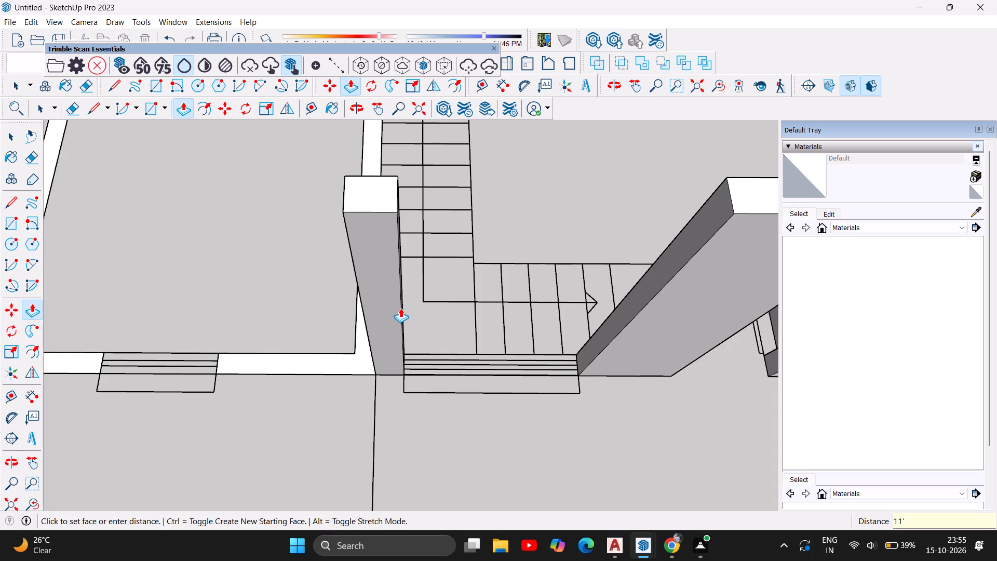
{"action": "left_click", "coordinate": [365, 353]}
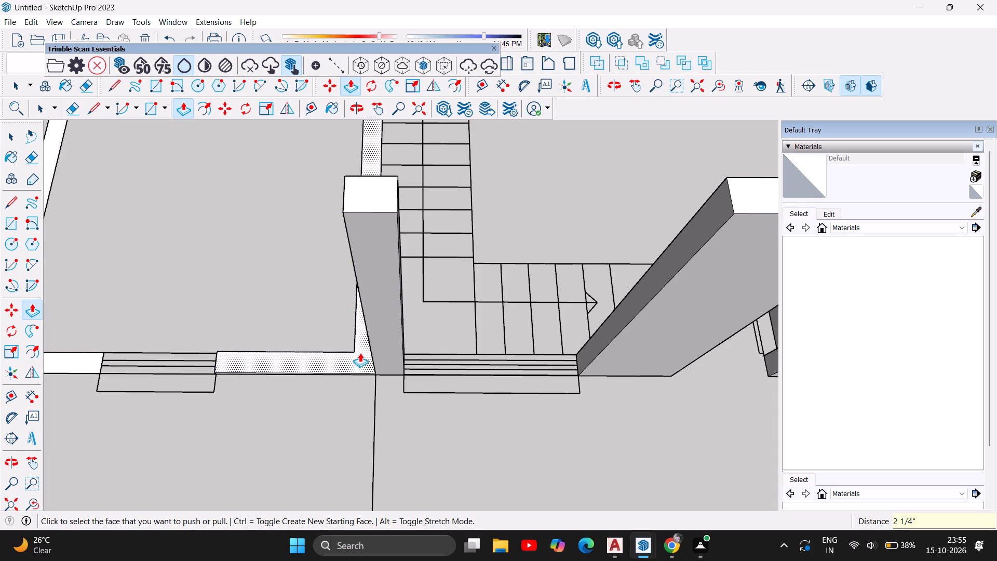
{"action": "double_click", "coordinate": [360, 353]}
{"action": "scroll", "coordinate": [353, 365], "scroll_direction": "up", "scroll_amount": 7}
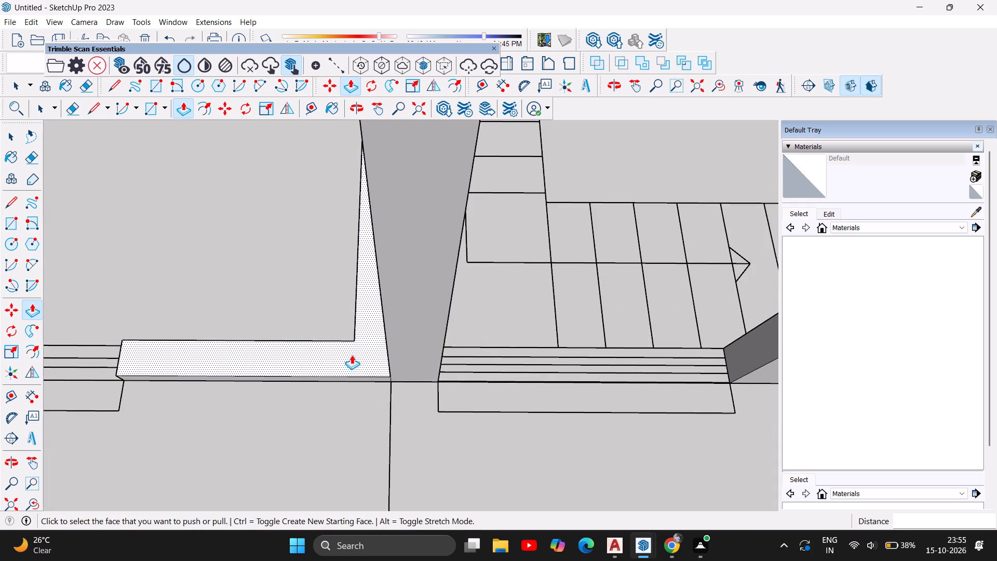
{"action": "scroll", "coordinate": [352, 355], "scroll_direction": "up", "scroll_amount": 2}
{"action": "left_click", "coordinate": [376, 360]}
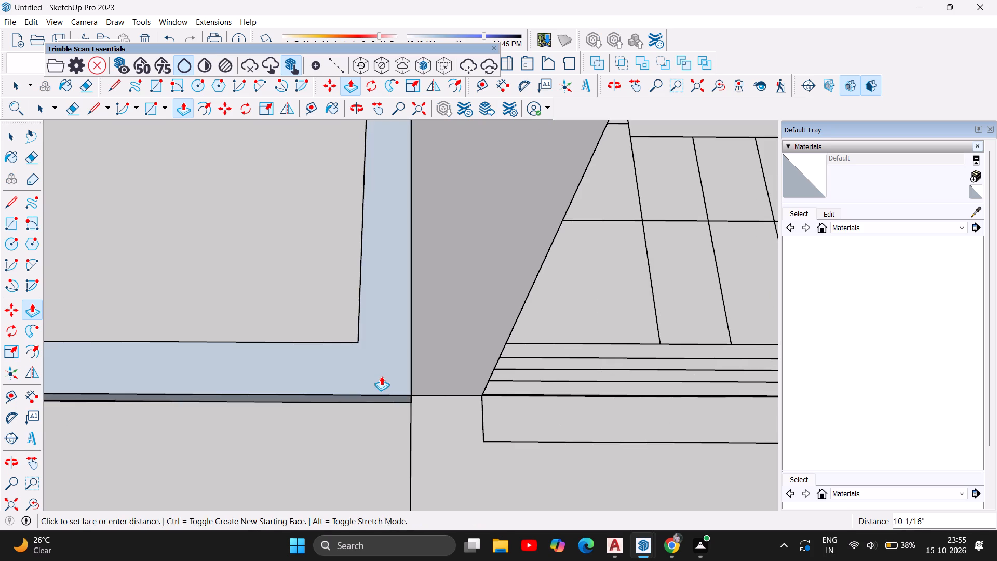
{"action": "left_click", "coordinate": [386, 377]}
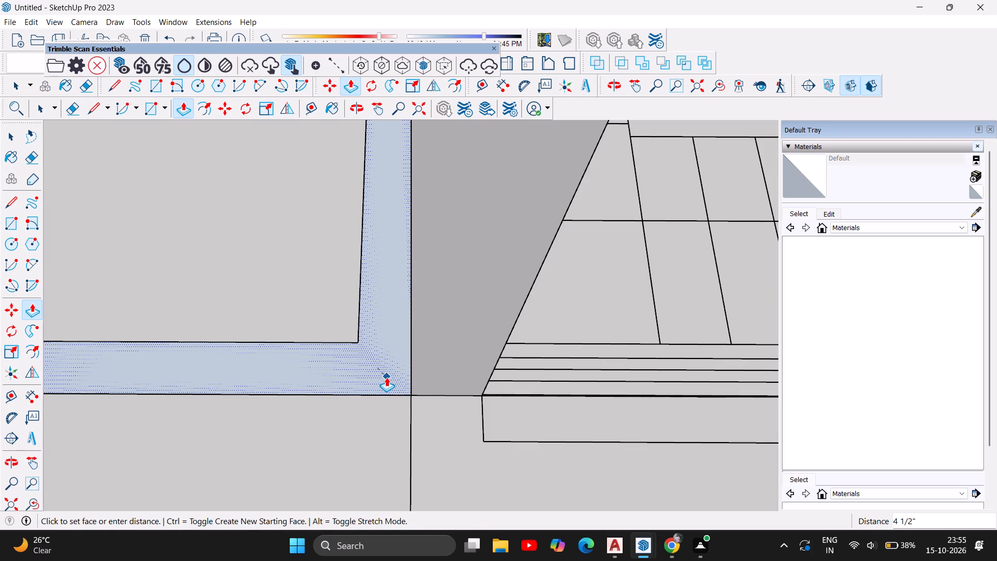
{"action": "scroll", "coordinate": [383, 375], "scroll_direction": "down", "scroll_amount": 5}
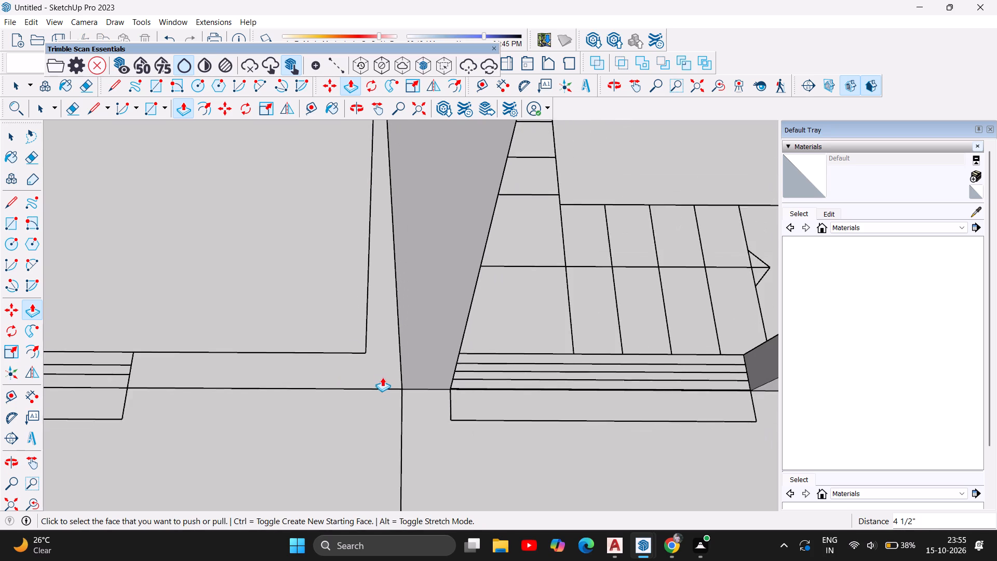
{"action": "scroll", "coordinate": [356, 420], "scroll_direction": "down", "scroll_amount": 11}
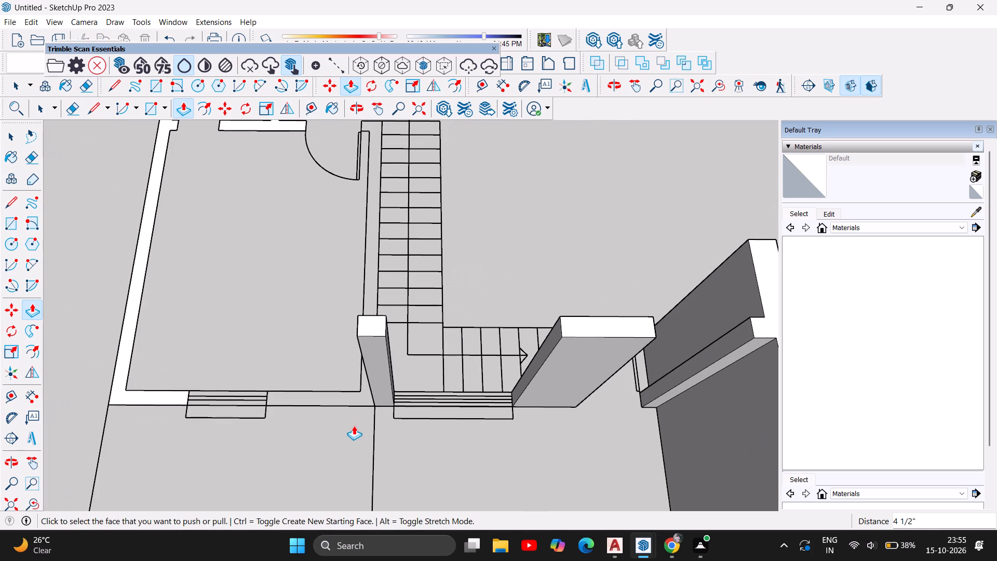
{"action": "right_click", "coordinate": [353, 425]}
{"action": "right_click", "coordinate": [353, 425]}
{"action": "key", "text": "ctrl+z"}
Push/Pull the long wall face between the bottom-left bedroom and the stairs, including its front leg to the window, up 11'.
{"action": "right_click", "coordinate": [353, 389]}
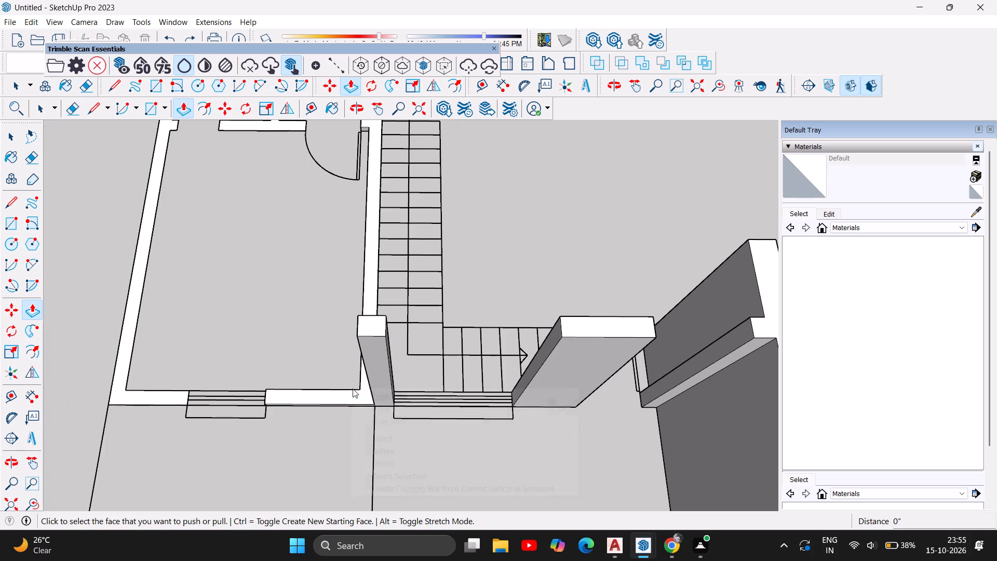
{"action": "left_click", "coordinate": [353, 389]}
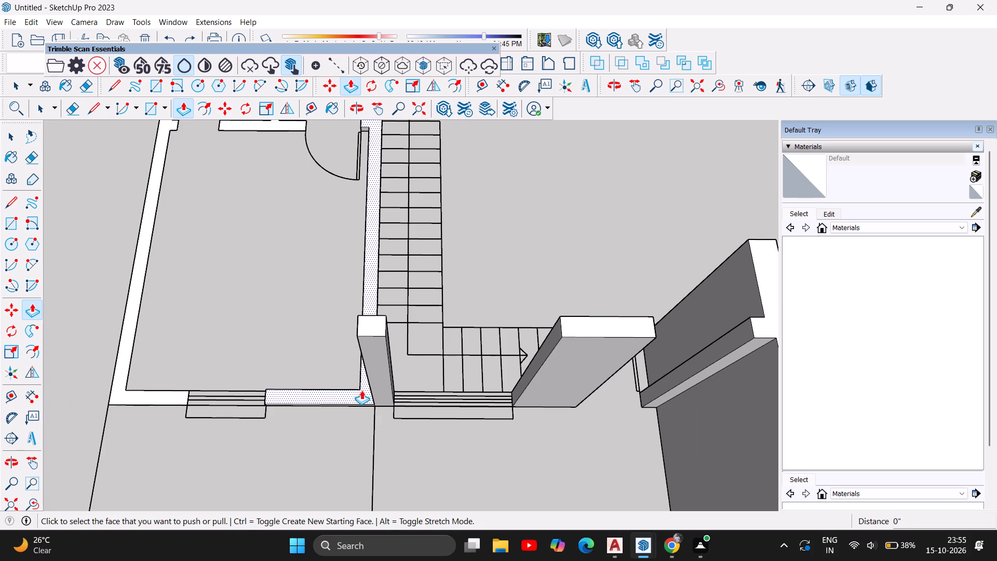
{"action": "left_click", "coordinate": [361, 390]}
{"action": "type", "text": "11'"}
{"action": "key", "text": "Return"}
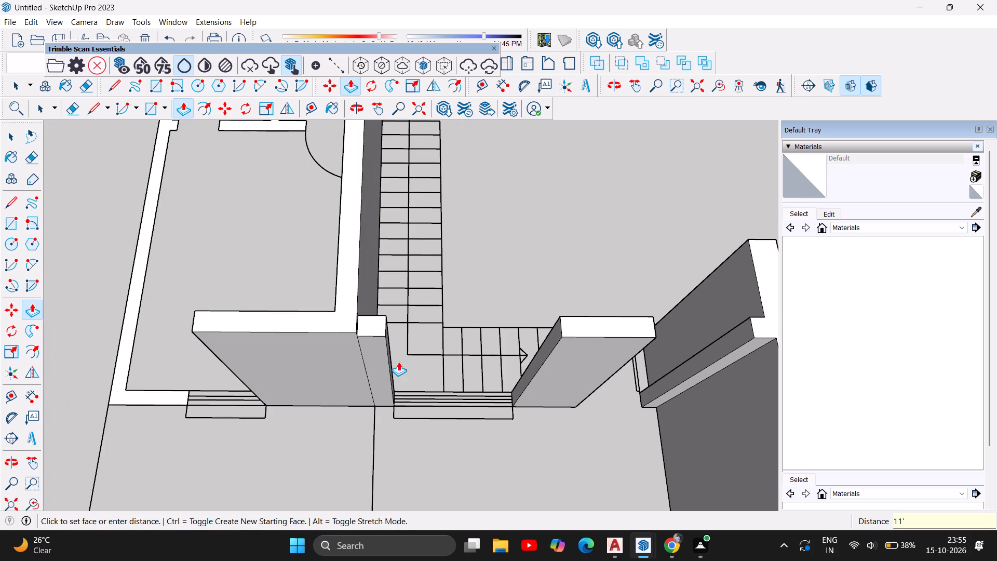
Lower the top of the stair-side bedroom wall by 4 1/2" to align flush with the adjoining short front wall.
{"action": "scroll", "coordinate": [363, 339], "scroll_direction": "up", "scroll_amount": 15}
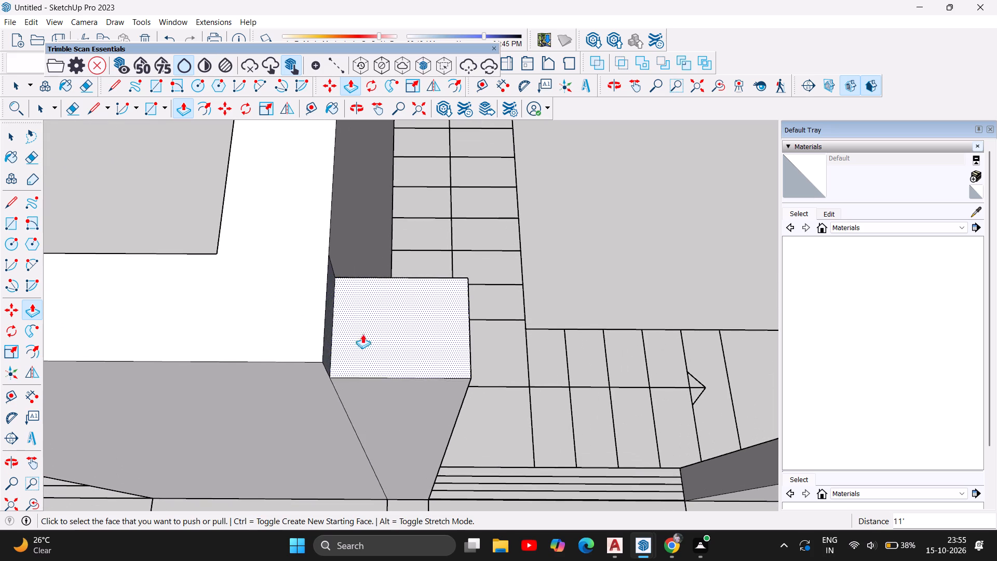
{"action": "left_click", "coordinate": [297, 316]}
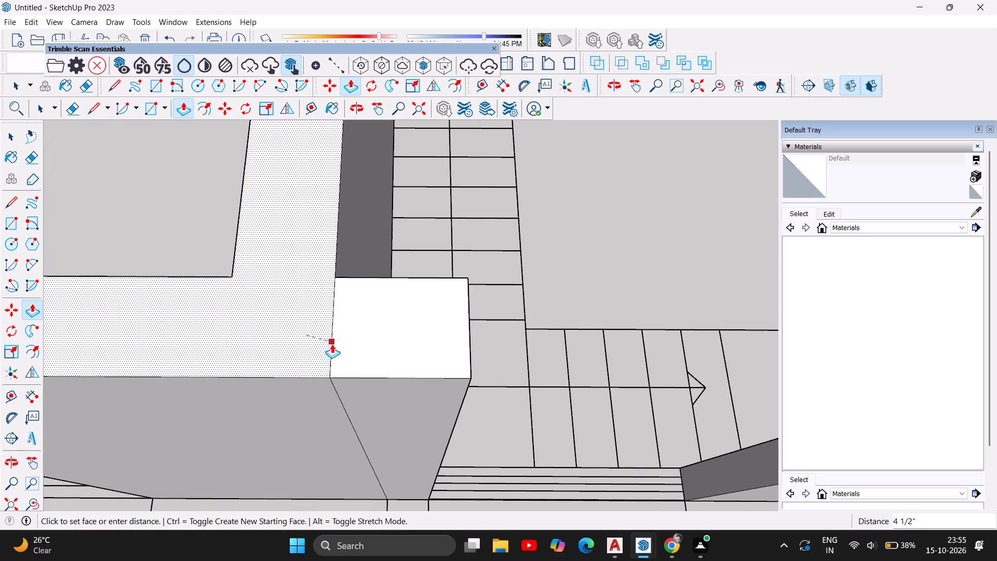
{"action": "left_click", "coordinate": [330, 363]}
Push/Pull the bottom-left bedroom's L-shaped outer wall face, from the side window around to the front window, up 11'.
{"action": "scroll", "coordinate": [411, 360], "scroll_direction": "down", "scroll_amount": 5}
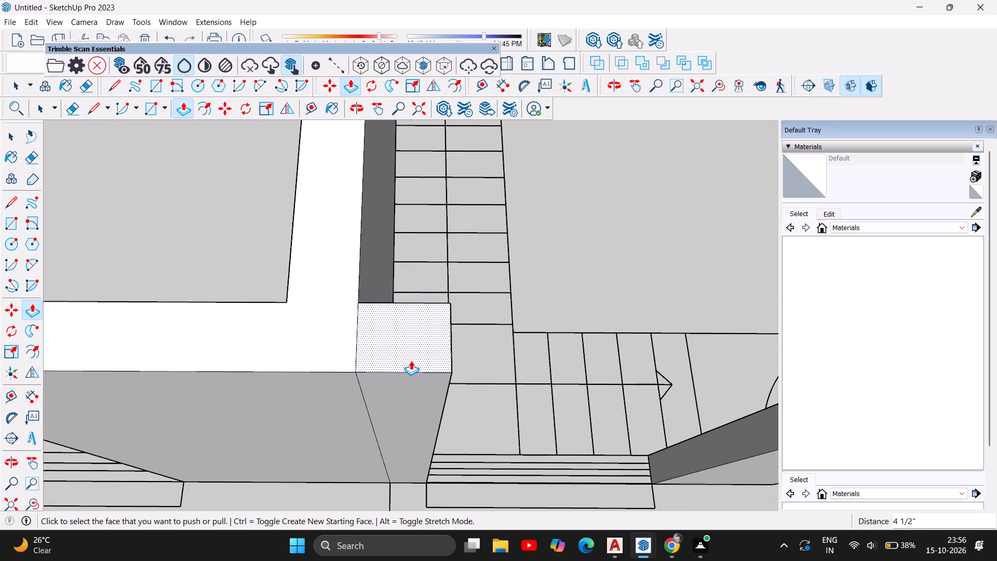
{"action": "scroll", "coordinate": [476, 362], "scroll_direction": "down", "scroll_amount": 12}
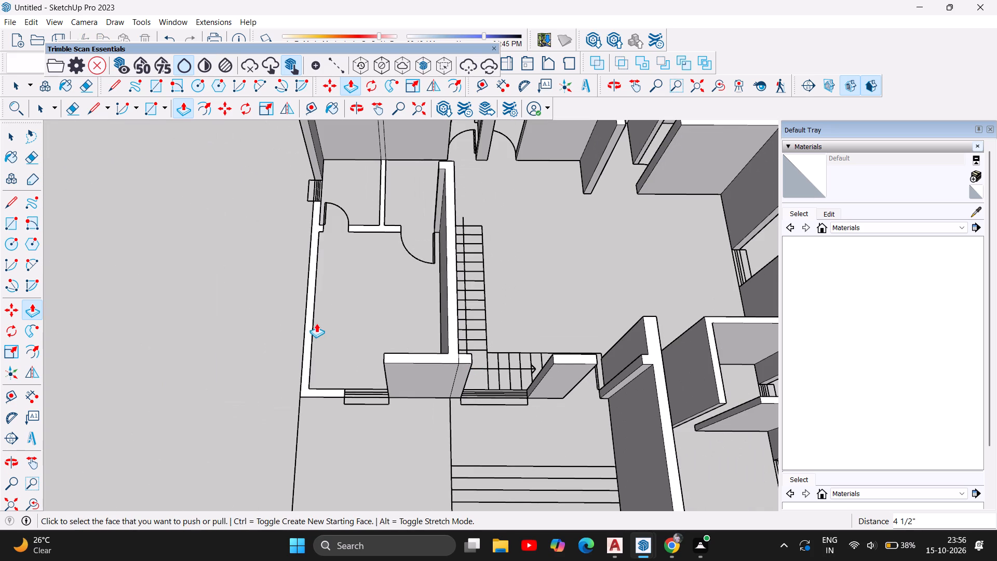
{"action": "scroll", "coordinate": [315, 314], "scroll_direction": "up", "scroll_amount": 3}
{"action": "left_click", "coordinate": [310, 318]}
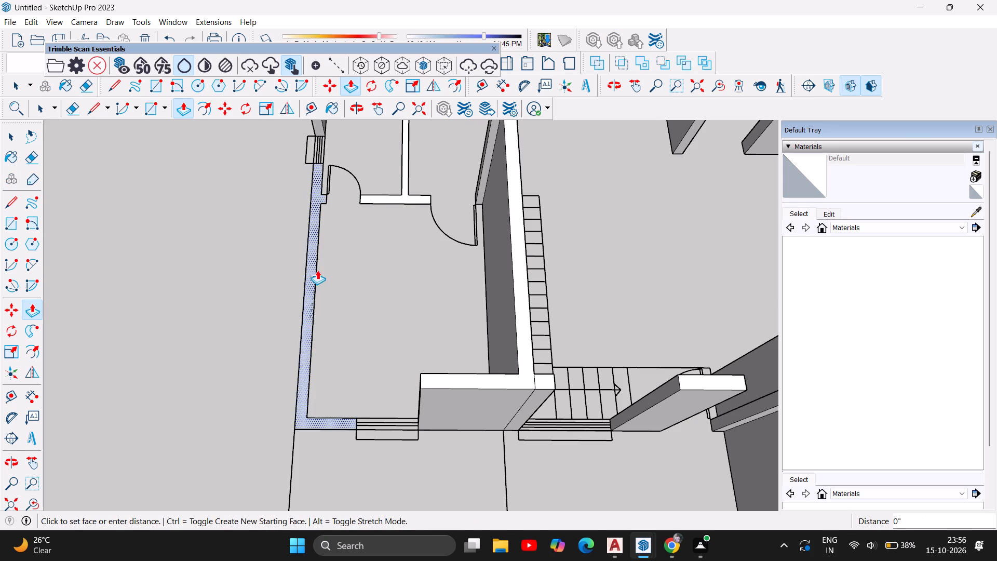
{"action": "type", "text": "11'"}
{"action": "key", "text": "Return"}
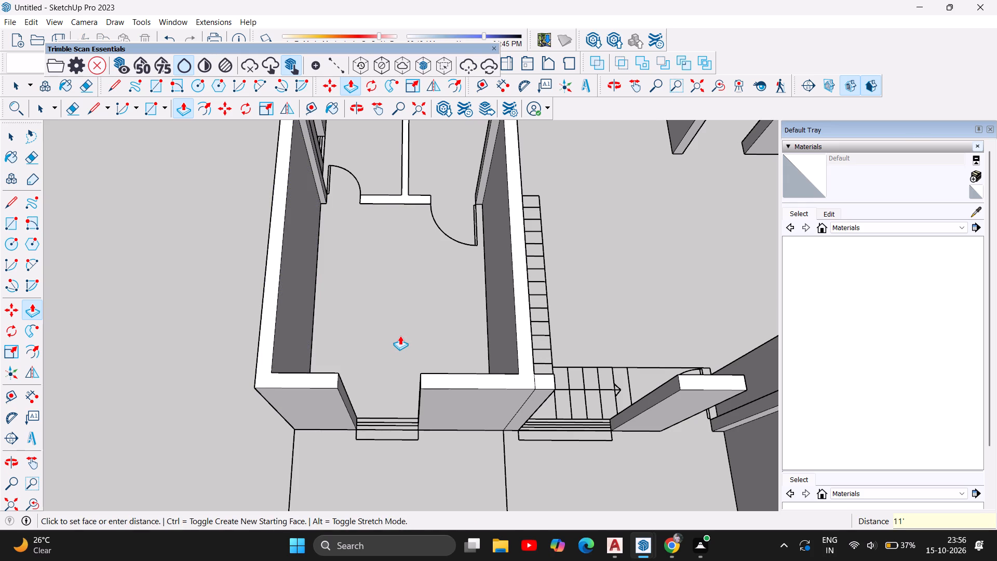
Push/Pull the T-shaped partition wall face between the two door swings above the bottom-left bedroom up 11'.
{"action": "scroll", "coordinate": [399, 335], "scroll_direction": "down", "scroll_amount": 8}
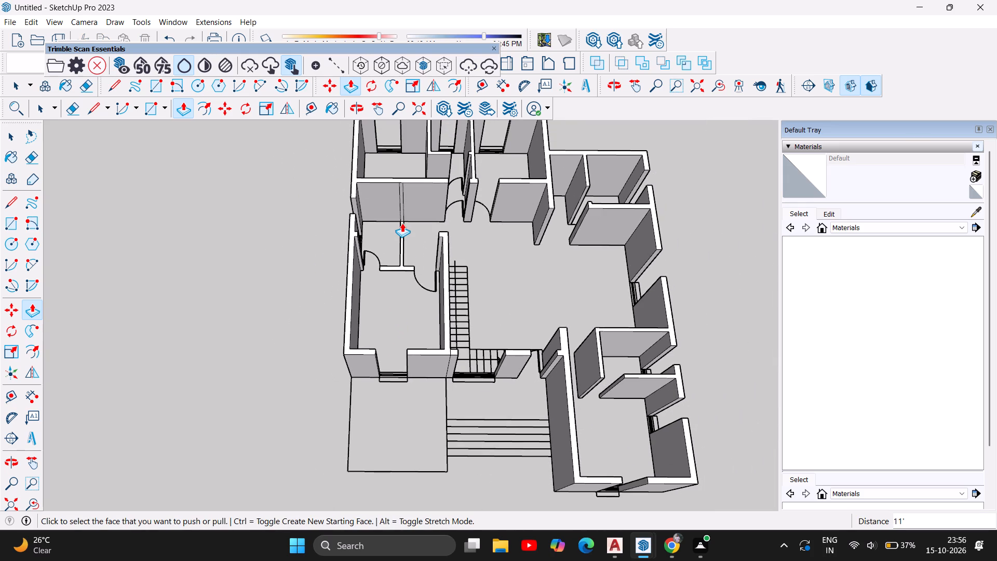
{"action": "scroll", "coordinate": [402, 226], "scroll_direction": "up", "scroll_amount": 5}
{"action": "scroll", "coordinate": [400, 282], "scroll_direction": "up", "scroll_amount": 5}
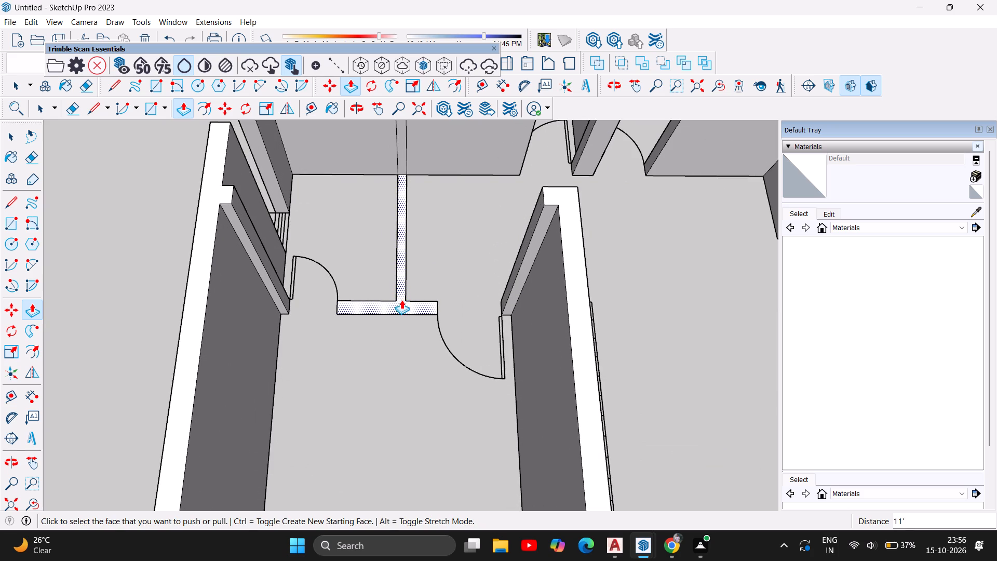
{"action": "left_click", "coordinate": [402, 299]}
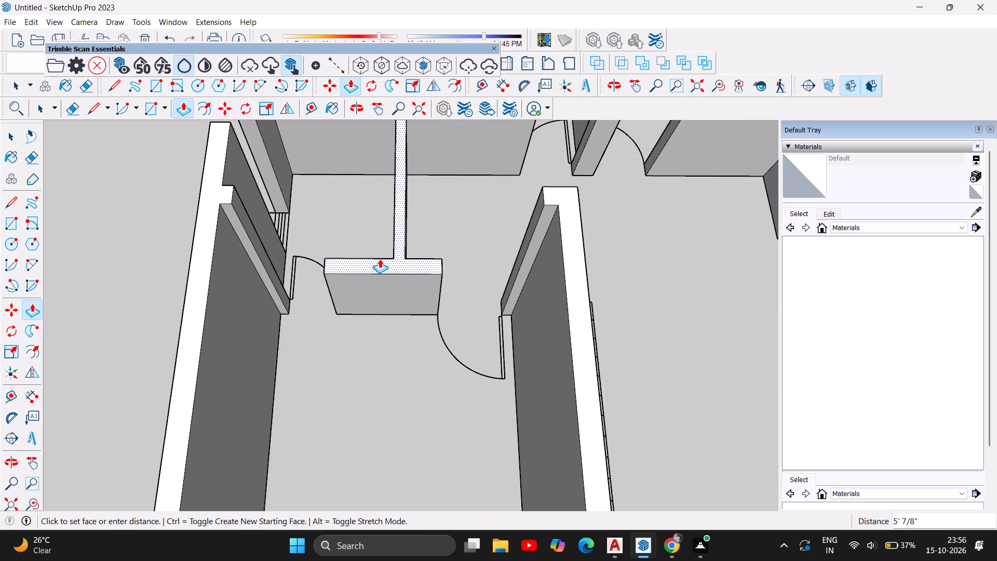
{"action": "key", "text": "1"}
{"action": "type", "text": "1'"}
{"action": "key", "text": "Return"}
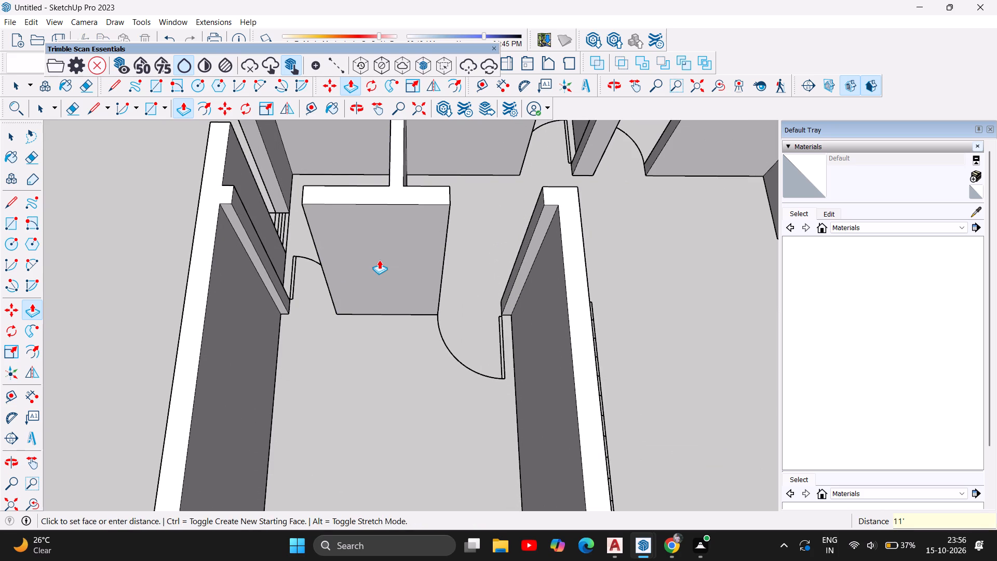
Examine the extruded floor-plan walls from overhead, low front and corner angles to check the whole model.
{"action": "scroll", "coordinate": [352, 343], "scroll_direction": "down", "scroll_amount": 9}
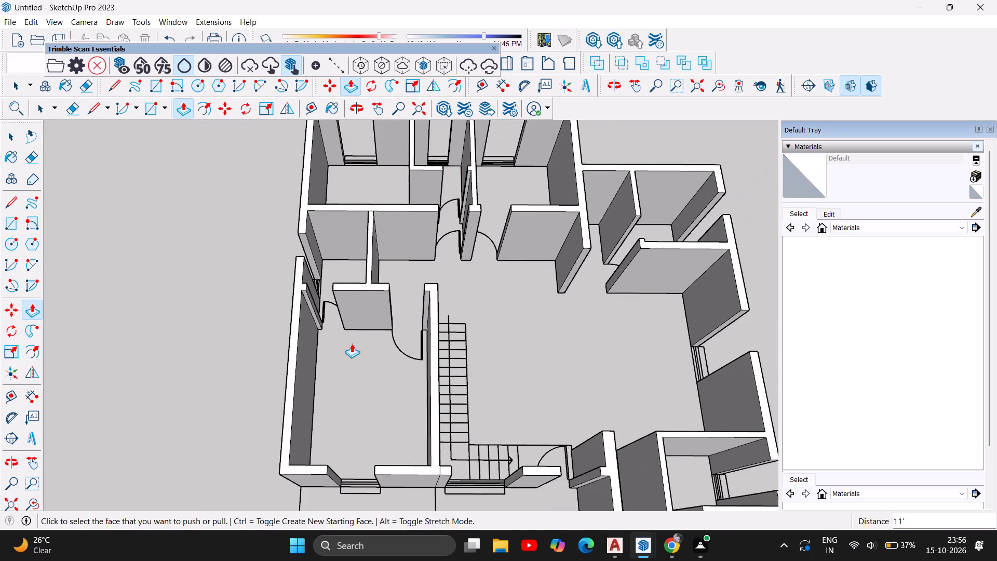
{"action": "scroll", "coordinate": [352, 343], "scroll_direction": "down", "scroll_amount": 9}
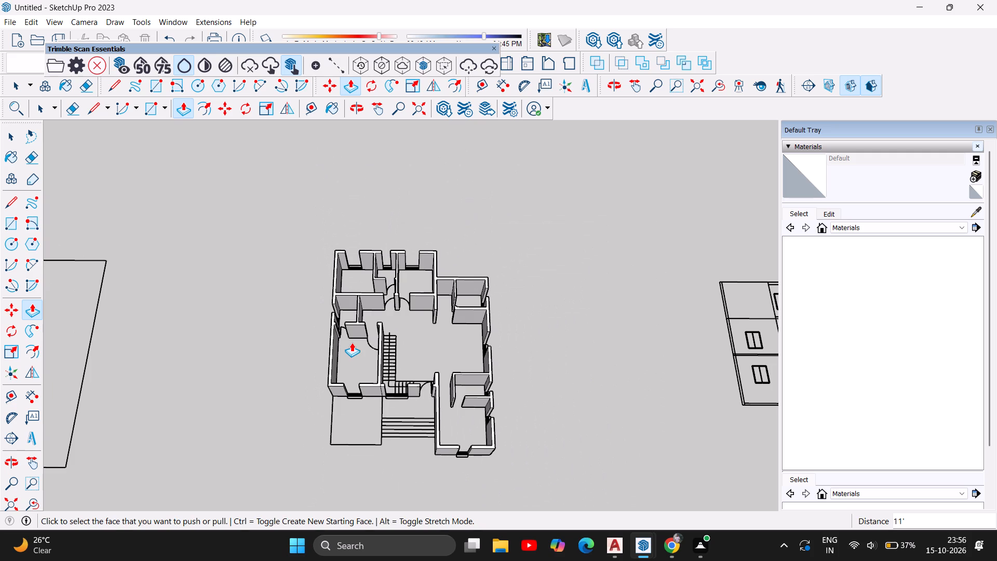
{"action": "scroll", "coordinate": [544, 325], "scroll_direction": "down", "scroll_amount": 3}
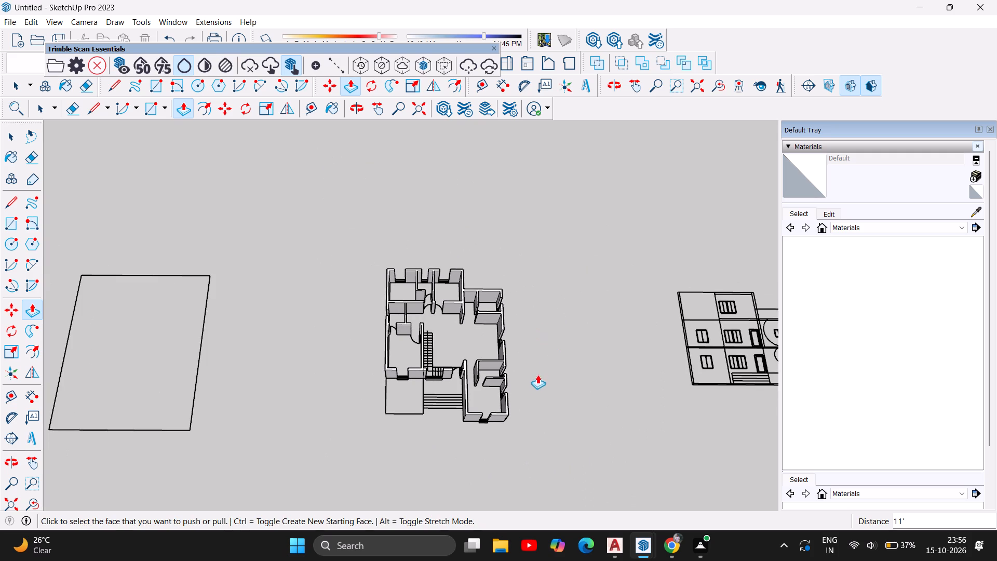
{"action": "scroll", "coordinate": [536, 377], "scroll_direction": "up", "scroll_amount": 9}
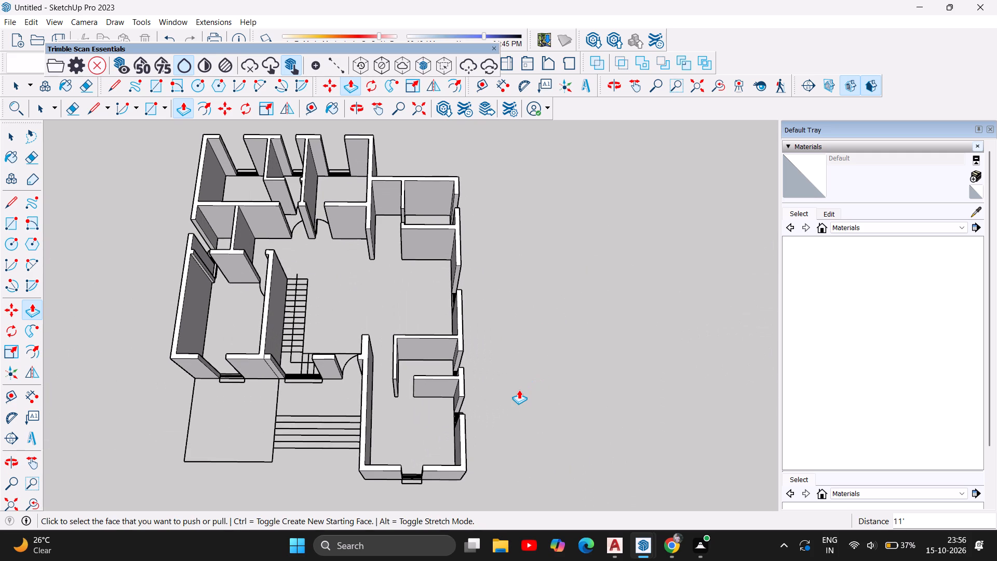
{"action": "scroll", "coordinate": [522, 385], "scroll_direction": "down", "scroll_amount": 5}
{"action": "scroll", "coordinate": [579, 341], "scroll_direction": "down", "scroll_amount": 1}
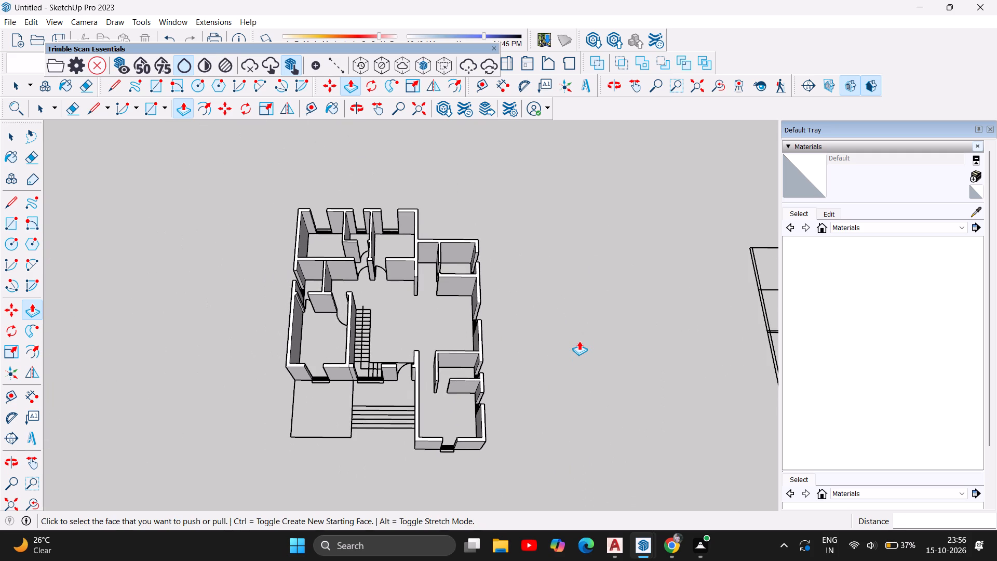
{"action": "scroll", "coordinate": [579, 341], "scroll_direction": "down", "scroll_amount": 1}
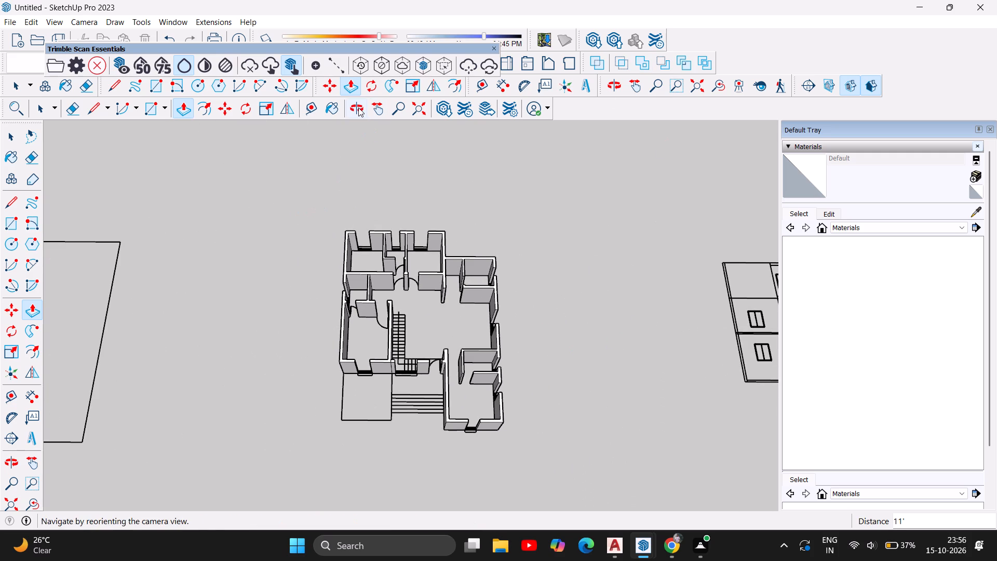
{"action": "double_click", "coordinate": [358, 106]}
{"action": "left_click_drag", "start_coordinate": [453, 462], "coordinate": [489, 397]}
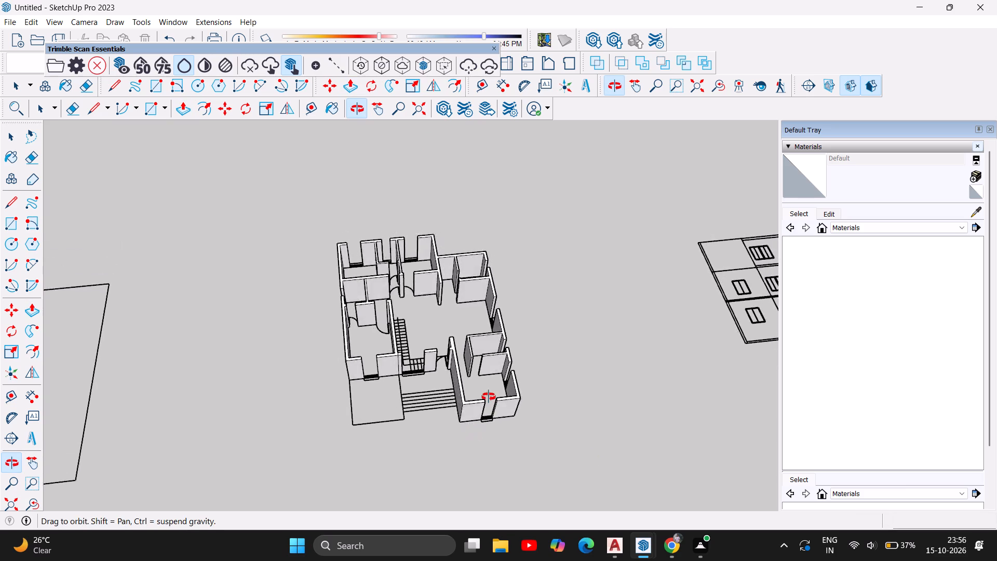
{"action": "left_click_drag", "start_coordinate": [489, 397], "coordinate": [482, 226]}
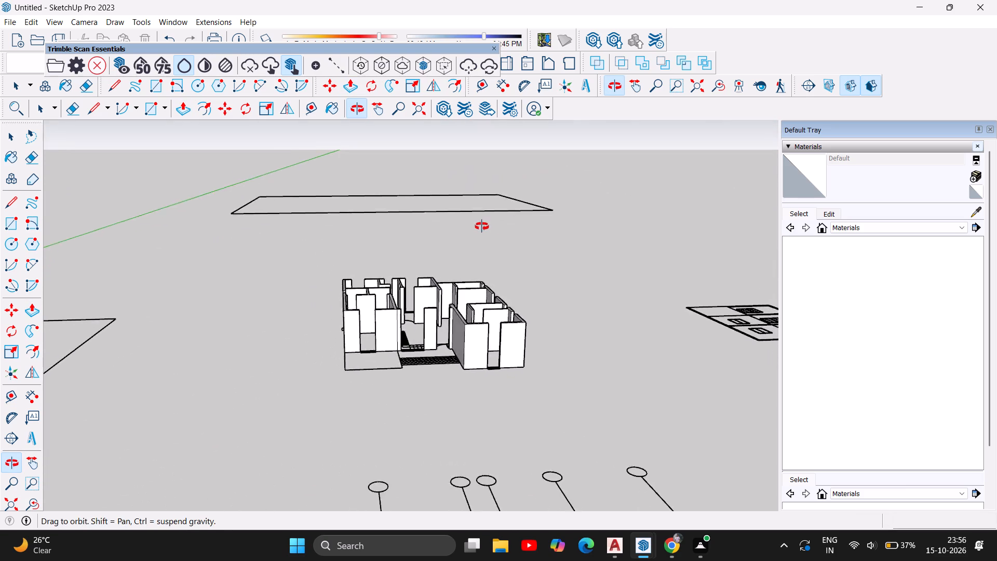
{"action": "left_click_drag", "start_coordinate": [482, 226], "coordinate": [274, 341]}
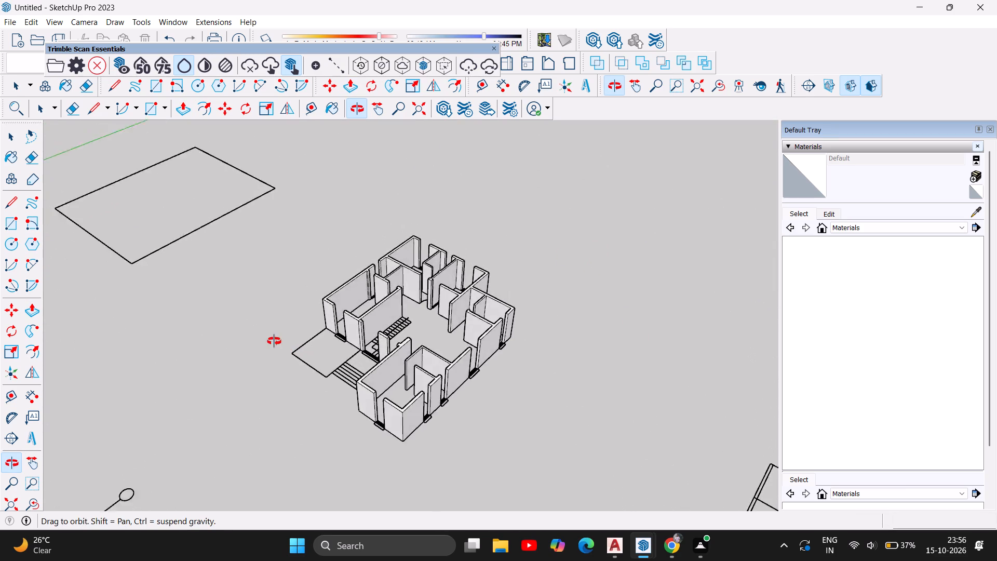
{"action": "left_click_drag", "start_coordinate": [274, 341], "coordinate": [562, 249]}
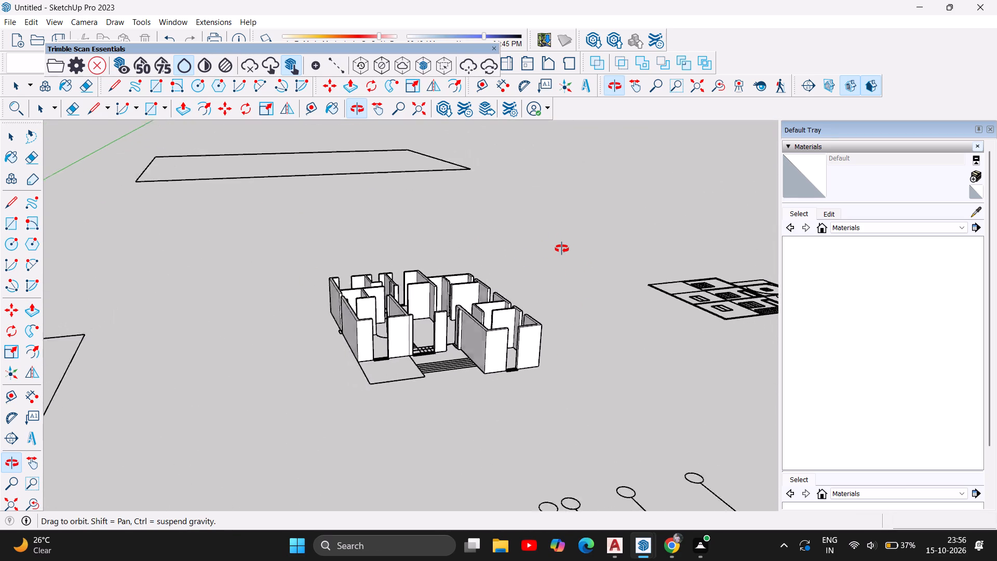
{"action": "left_click_drag", "start_coordinate": [562, 249], "coordinate": [567, 247]}
{"action": "right_click_drag", "start_coordinate": [535, 319], "coordinate": [533, 329]}
{"action": "right_click", "coordinate": [531, 335]}
{"action": "scroll", "coordinate": [530, 337], "scroll_direction": "up", "scroll_amount": 3}
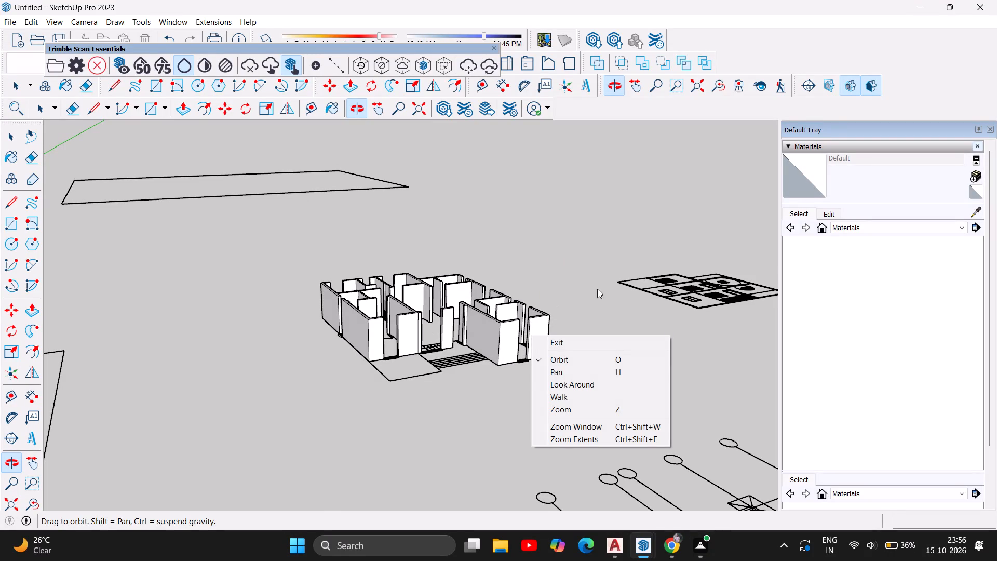
{"action": "left_click", "coordinate": [589, 292]}
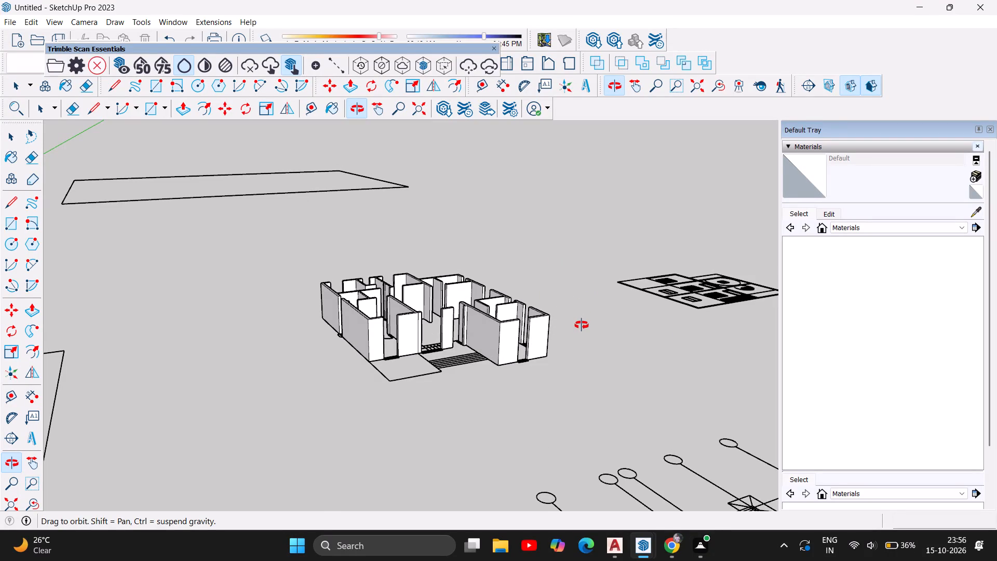
{"action": "left_click_drag", "start_coordinate": [553, 299], "coordinate": [393, 439]}
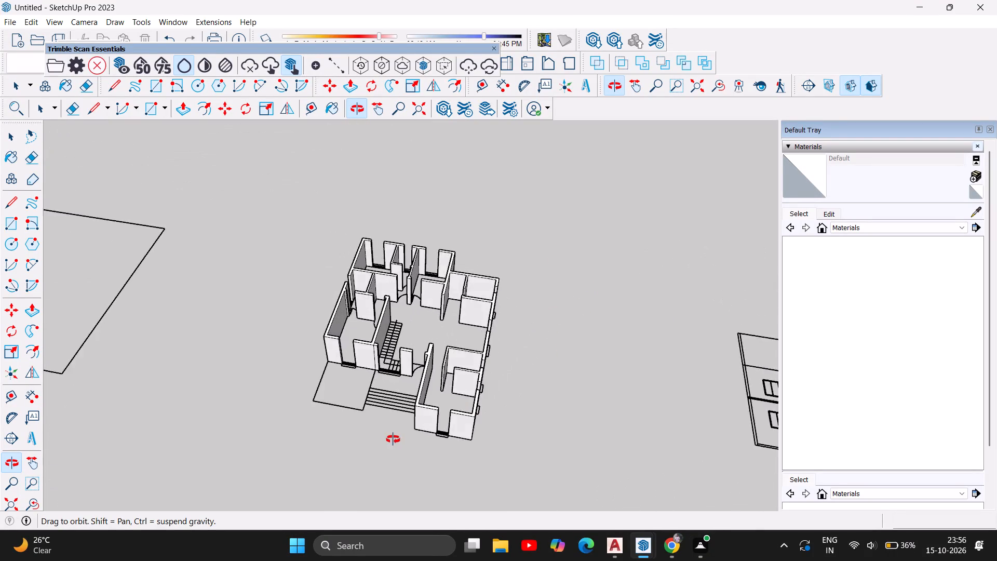
{"action": "left_click_drag", "start_coordinate": [393, 439], "coordinate": [439, 458]}
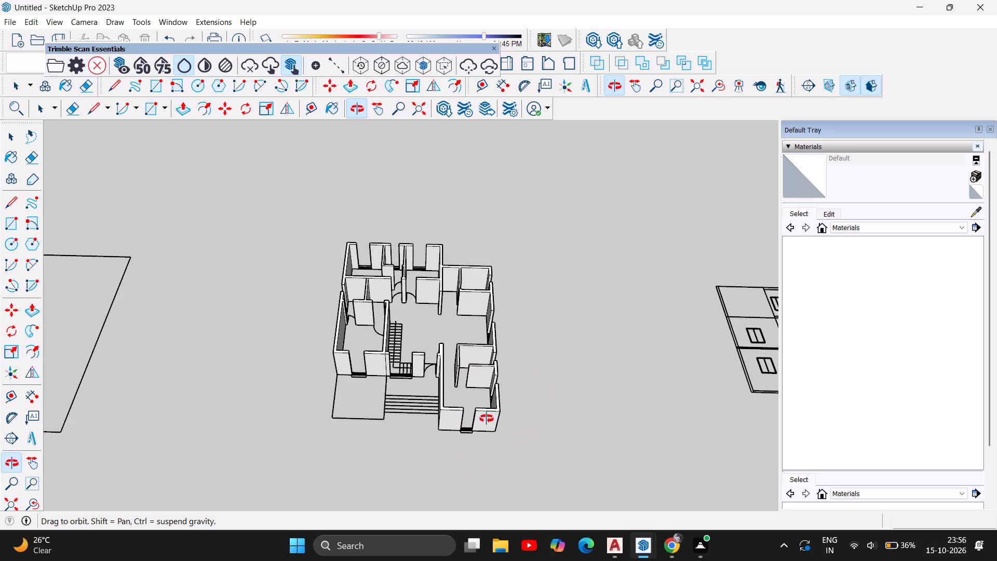
{"action": "left_click_drag", "start_coordinate": [473, 394], "coordinate": [483, 470]}
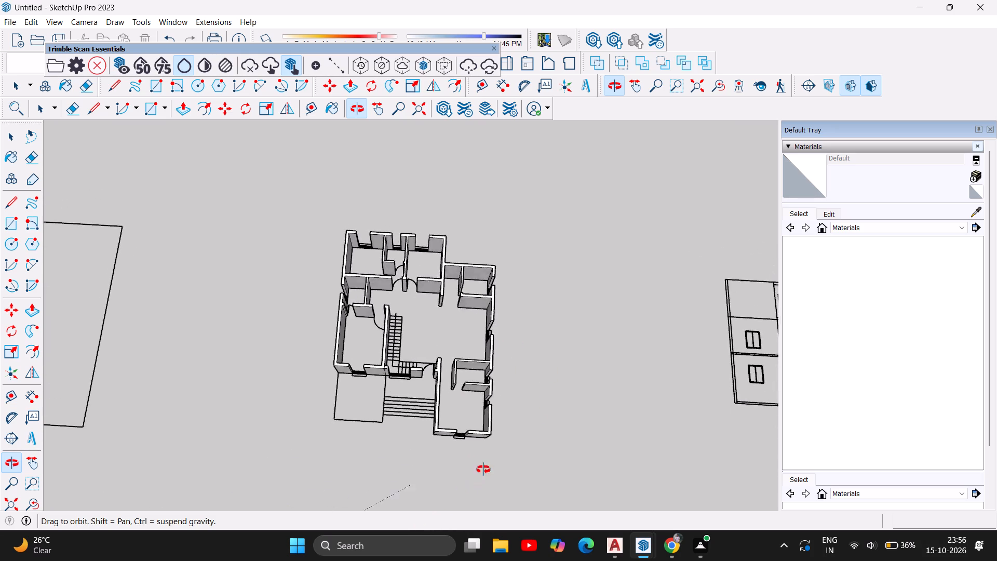
{"action": "left_click_drag", "start_coordinate": [483, 470], "coordinate": [483, 459]}
{"action": "scroll", "coordinate": [358, 278], "scroll_direction": "up", "scroll_amount": 9}
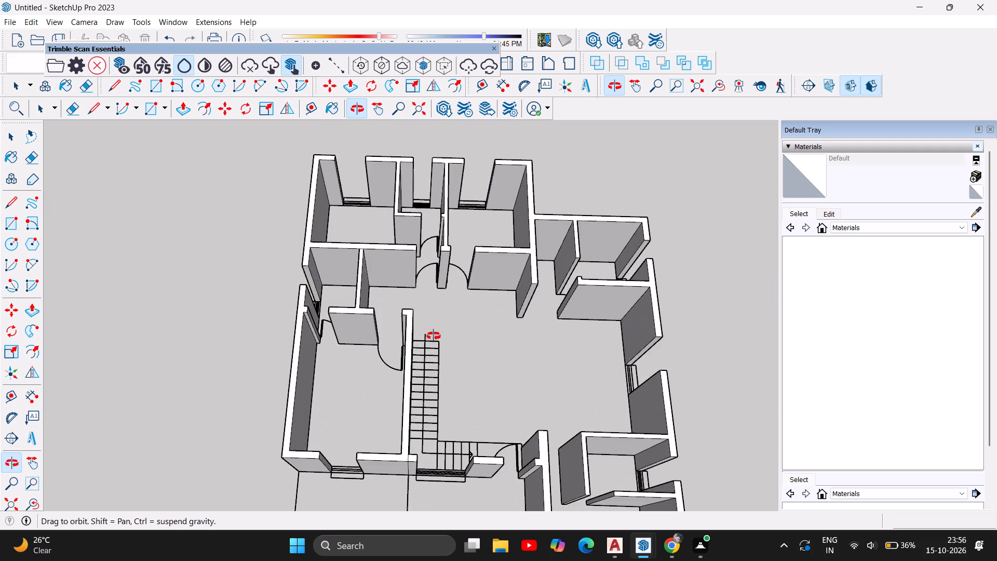
Examine the extruded walls from overhead, including the window opening in the outer wall along the large central hall.
{"action": "scroll", "coordinate": [447, 334], "scroll_direction": "up", "scroll_amount": 3}
{"action": "scroll", "coordinate": [446, 329], "scroll_direction": "down", "scroll_amount": 5}
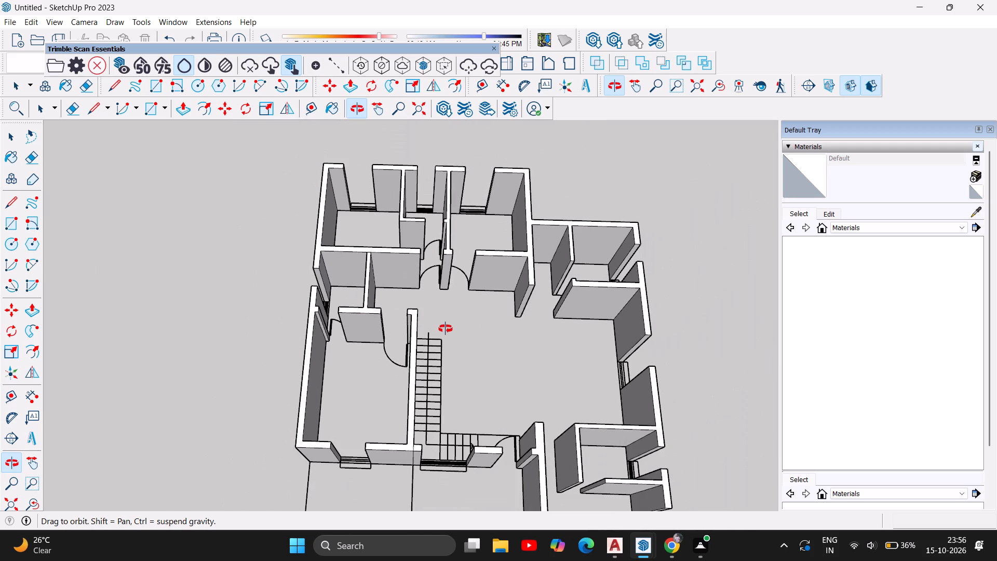
{"action": "scroll", "coordinate": [446, 329], "scroll_direction": "down", "scroll_amount": 6}
{"action": "scroll", "coordinate": [446, 329], "scroll_direction": "up", "scroll_amount": 6}
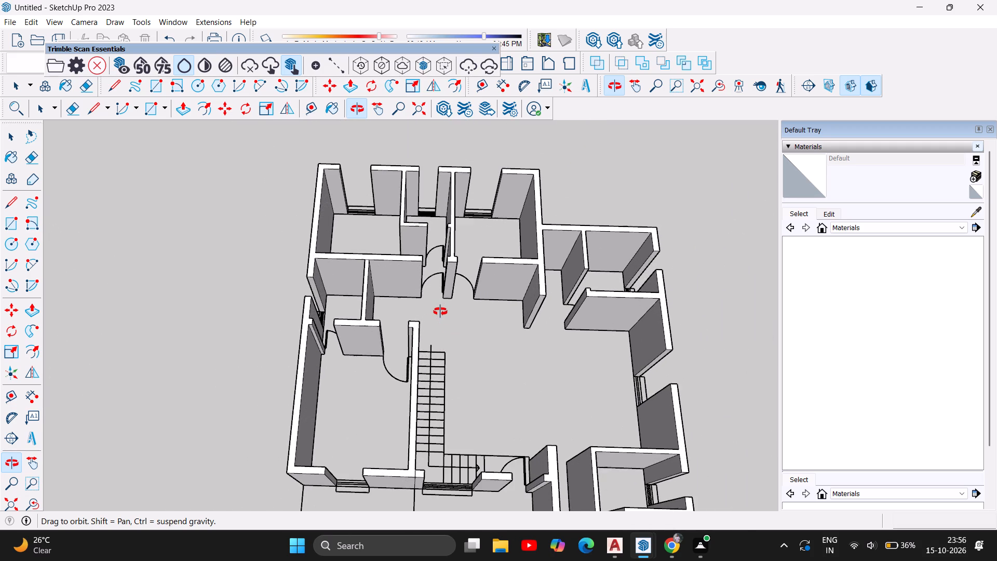
{"action": "scroll", "coordinate": [494, 358], "scroll_direction": "down", "scroll_amount": 5}
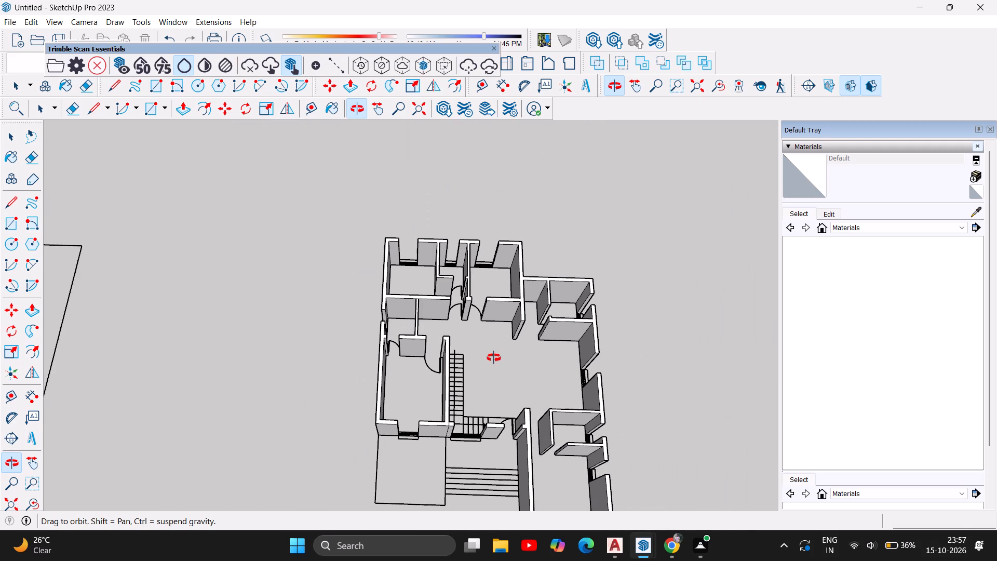
{"action": "scroll", "coordinate": [608, 386], "scroll_direction": "up", "scroll_amount": 2}
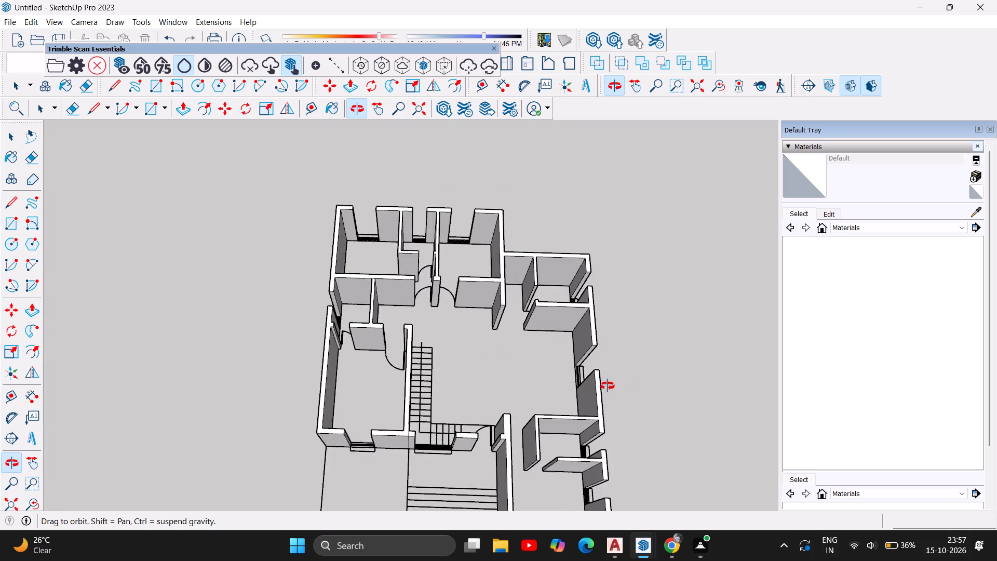
{"action": "scroll", "coordinate": [608, 386], "scroll_direction": "up", "scroll_amount": 14}
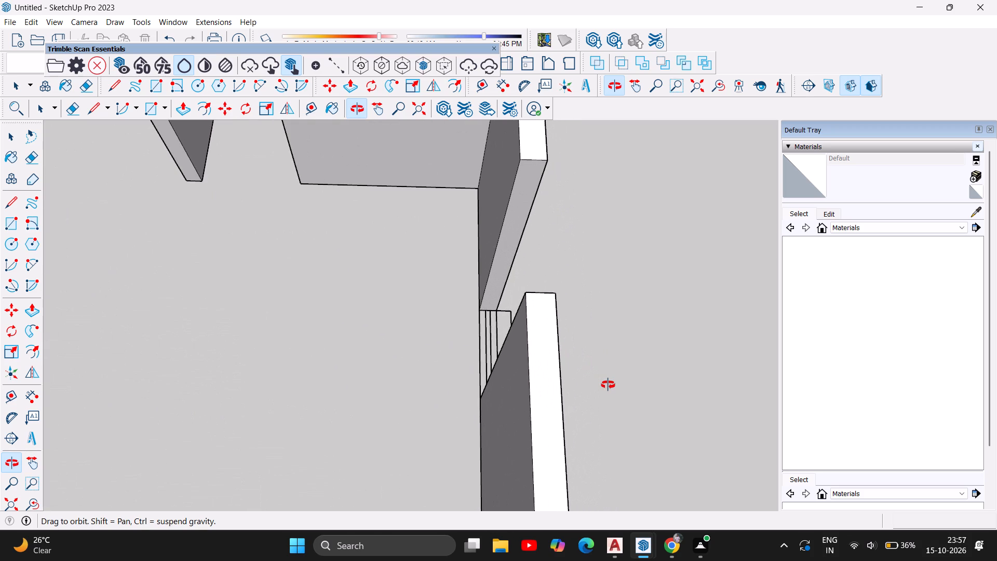
{"action": "scroll", "coordinate": [608, 385], "scroll_direction": "down", "scroll_amount": 2}
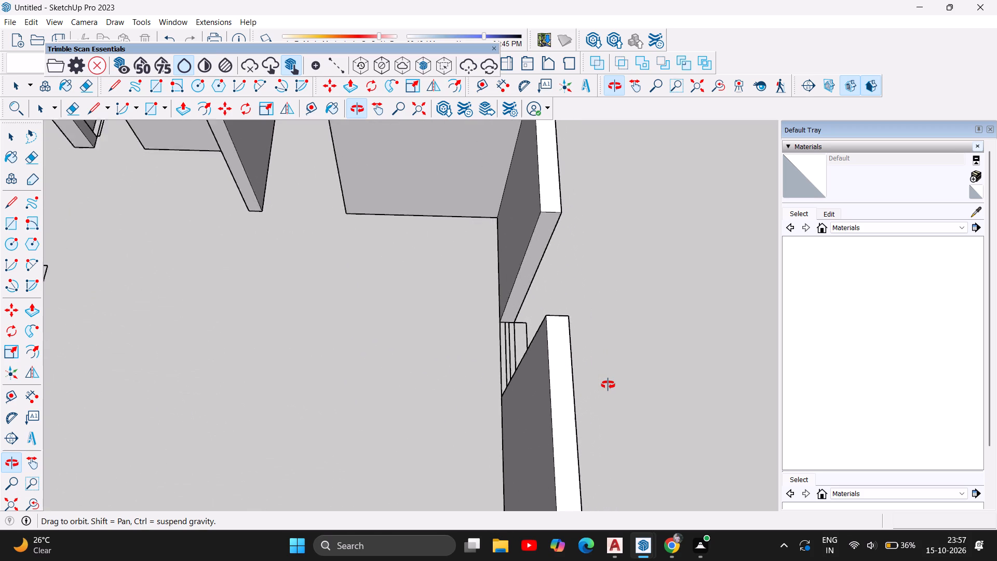
{"action": "scroll", "coordinate": [608, 385], "scroll_direction": "down", "scroll_amount": 9}
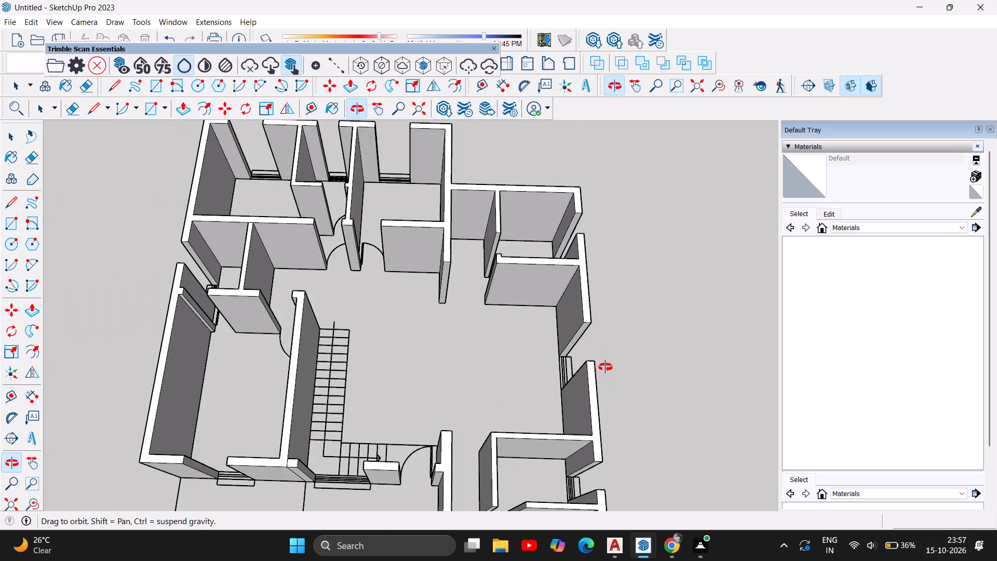
{"action": "scroll", "coordinate": [605, 364], "scroll_direction": "down", "scroll_amount": 5}
{"action": "scroll", "coordinate": [605, 363], "scroll_direction": "up", "scroll_amount": 5}
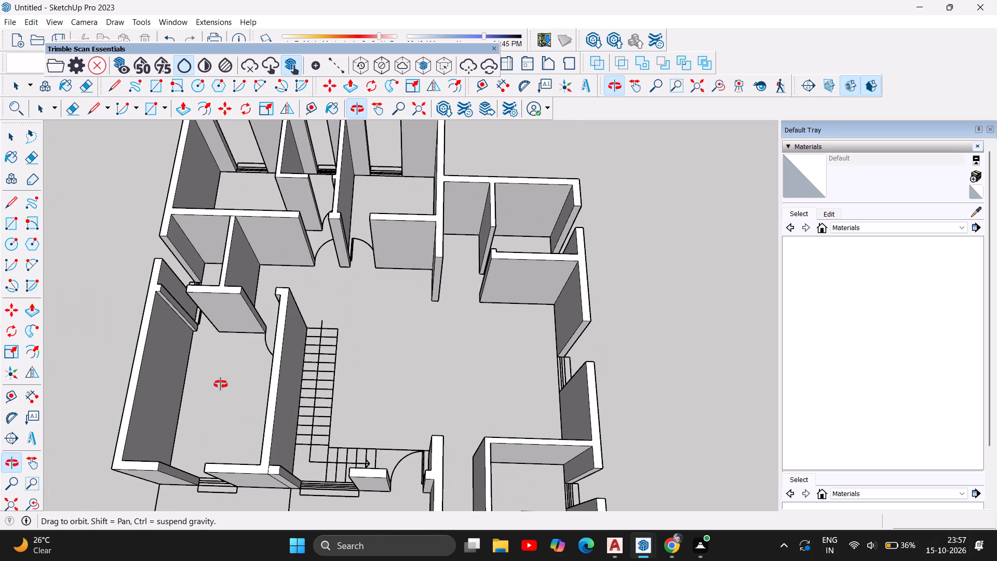
{"action": "scroll", "coordinate": [358, 352], "scroll_direction": "down", "scroll_amount": 10}
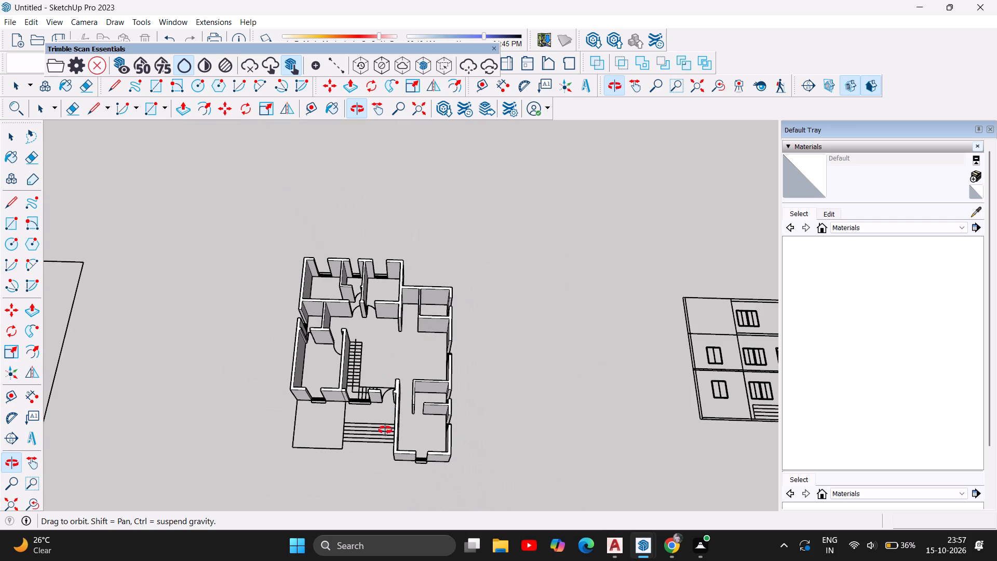
Examine the wall model against the neighbouring imported drawings, then inspect the staircase area and the top-right room from above.
{"action": "left_click", "coordinate": [374, 459]}
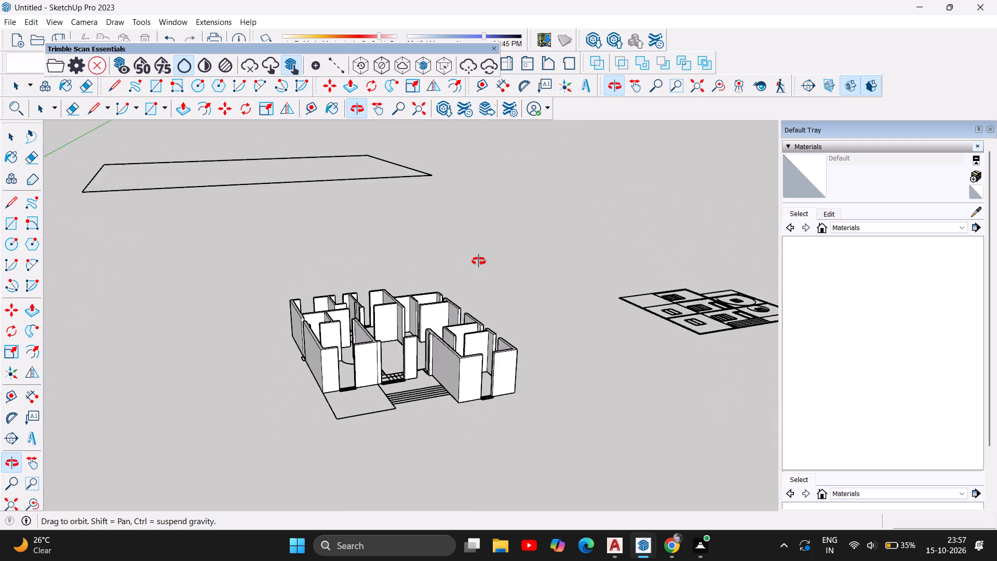
{"action": "scroll", "coordinate": [395, 357], "scroll_direction": "down", "scroll_amount": 4}
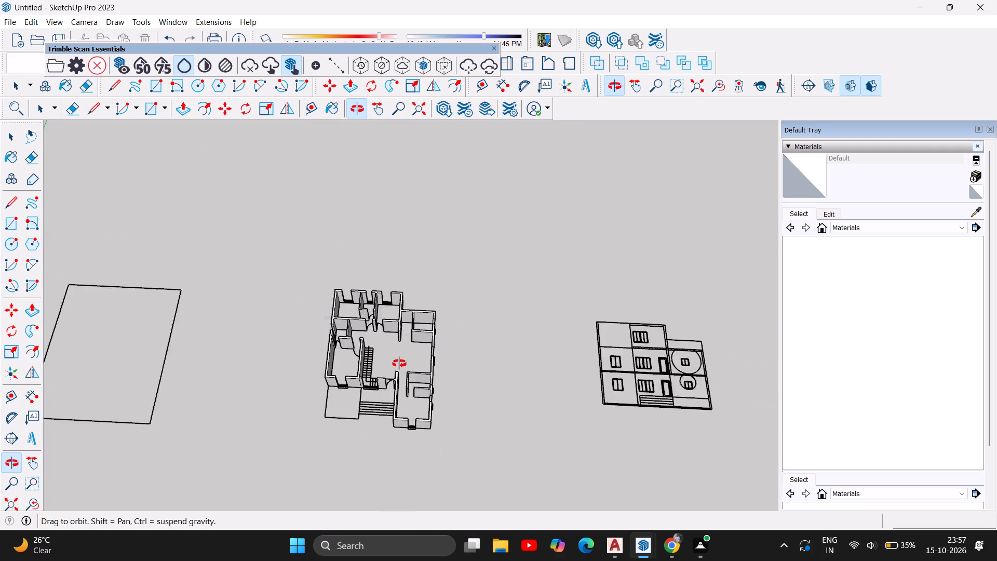
{"action": "scroll", "coordinate": [399, 364], "scroll_direction": "down", "scroll_amount": 2}
{"action": "scroll", "coordinate": [373, 343], "scroll_direction": "up", "scroll_amount": 1}
{"action": "left_click_drag", "start_coordinate": [397, 358], "coordinate": [521, 387]}
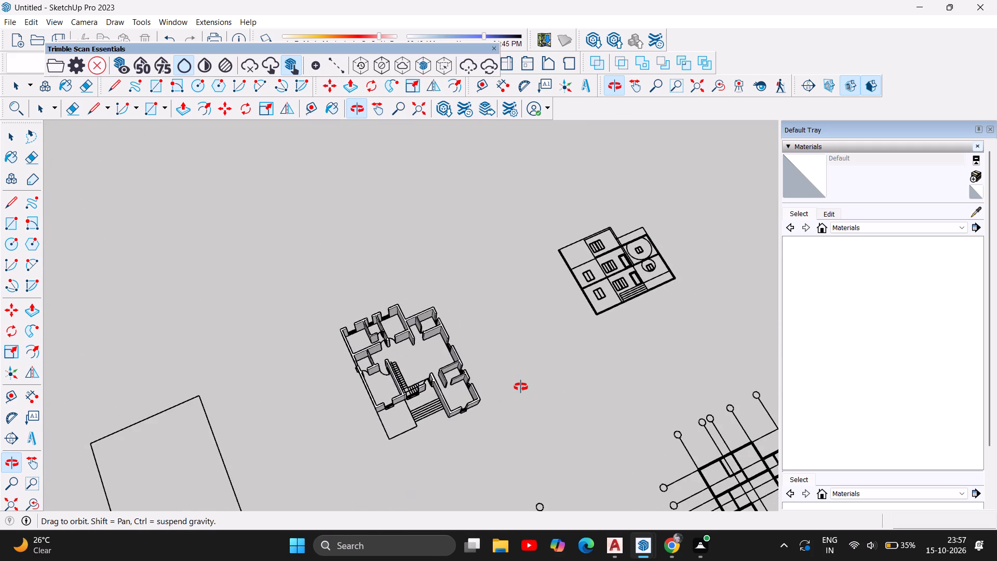
{"action": "left_click_drag", "start_coordinate": [521, 387], "coordinate": [426, 445]}
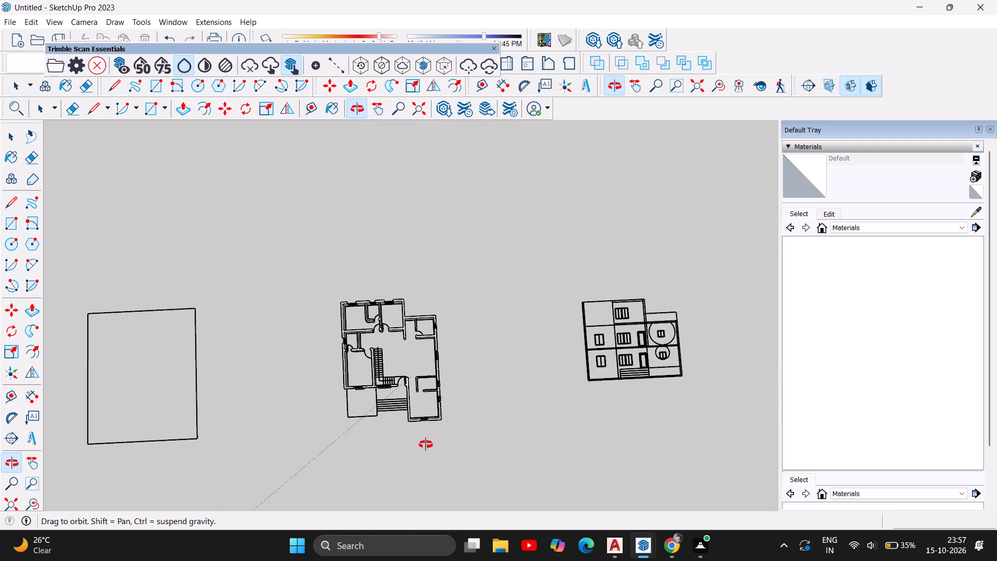
{"action": "left_click_drag", "start_coordinate": [426, 445], "coordinate": [410, 456]}
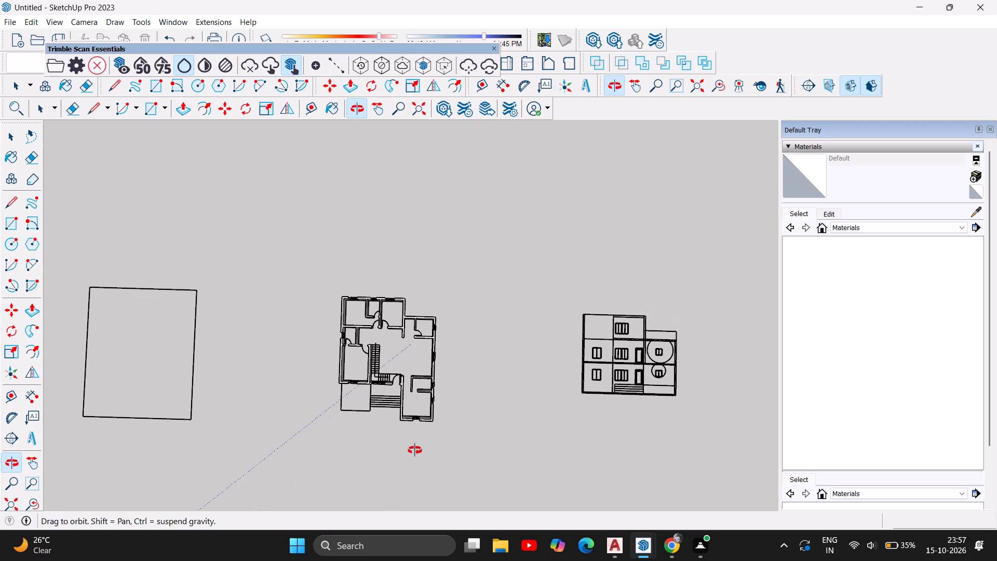
{"action": "scroll", "coordinate": [394, 370], "scroll_direction": "up", "scroll_amount": 11}
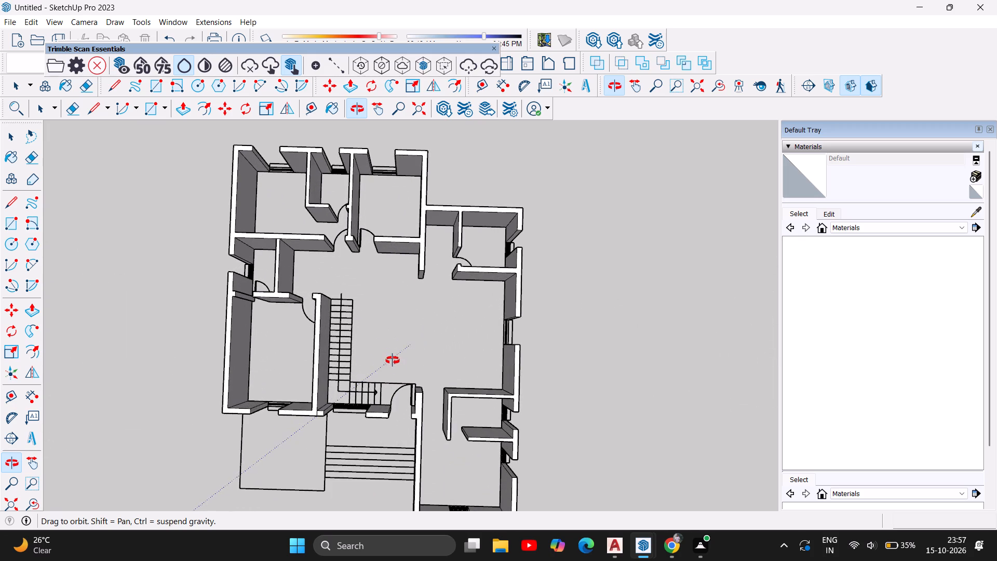
{"action": "scroll", "coordinate": [394, 349], "scroll_direction": "up", "scroll_amount": 3}
{"action": "scroll", "coordinate": [315, 344], "scroll_direction": "up", "scroll_amount": 4}
{"action": "scroll", "coordinate": [333, 283], "scroll_direction": "up", "scroll_amount": 3}
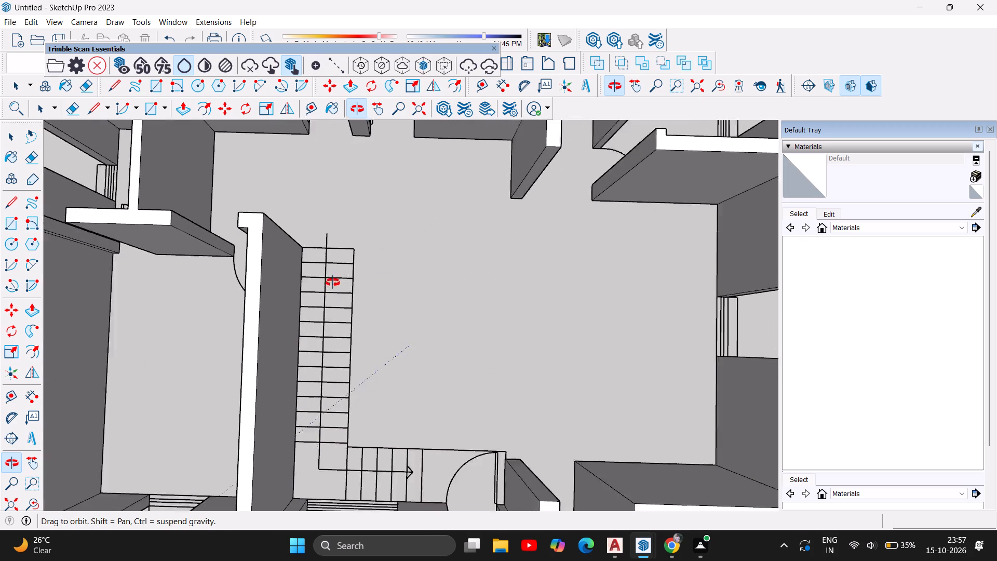
{"action": "scroll", "coordinate": [333, 283], "scroll_direction": "up", "scroll_amount": 2}
{"action": "scroll", "coordinate": [357, 382], "scroll_direction": "down", "scroll_amount": 10}
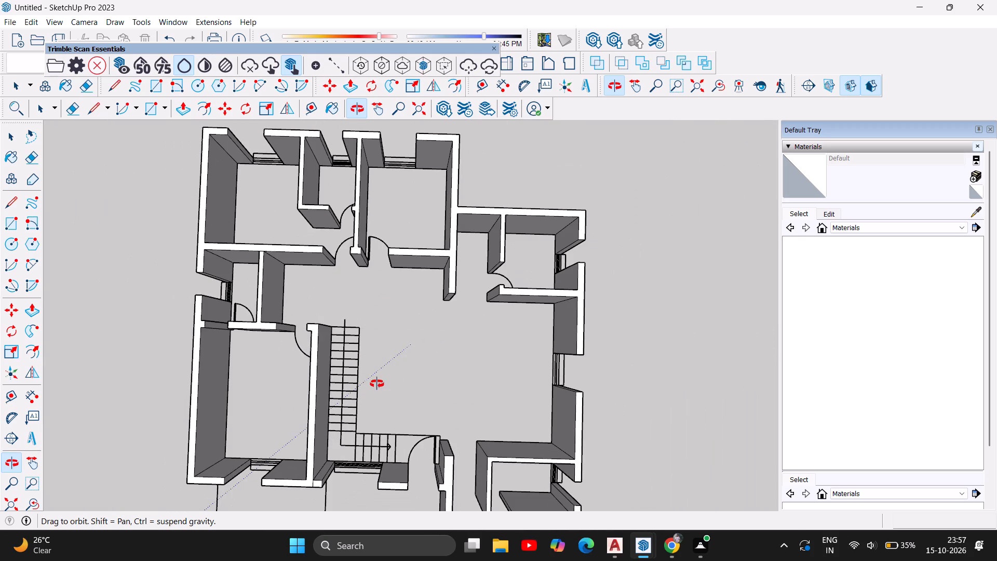
{"action": "scroll", "coordinate": [377, 384], "scroll_direction": "down", "scroll_amount": 1}
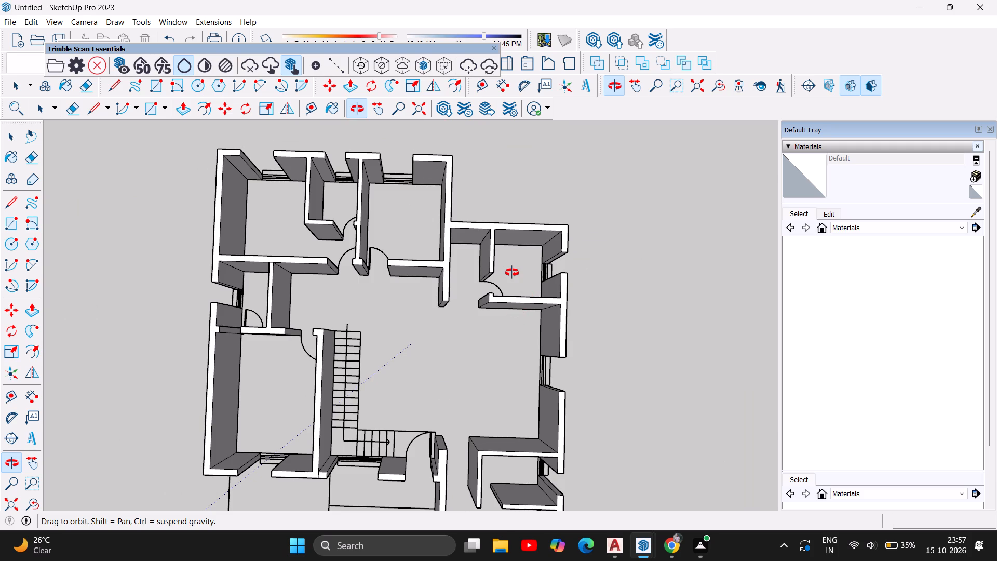
{"action": "scroll", "coordinate": [512, 273], "scroll_direction": "up", "scroll_amount": 3}
{"action": "scroll", "coordinate": [554, 270], "scroll_direction": "up", "scroll_amount": 6}
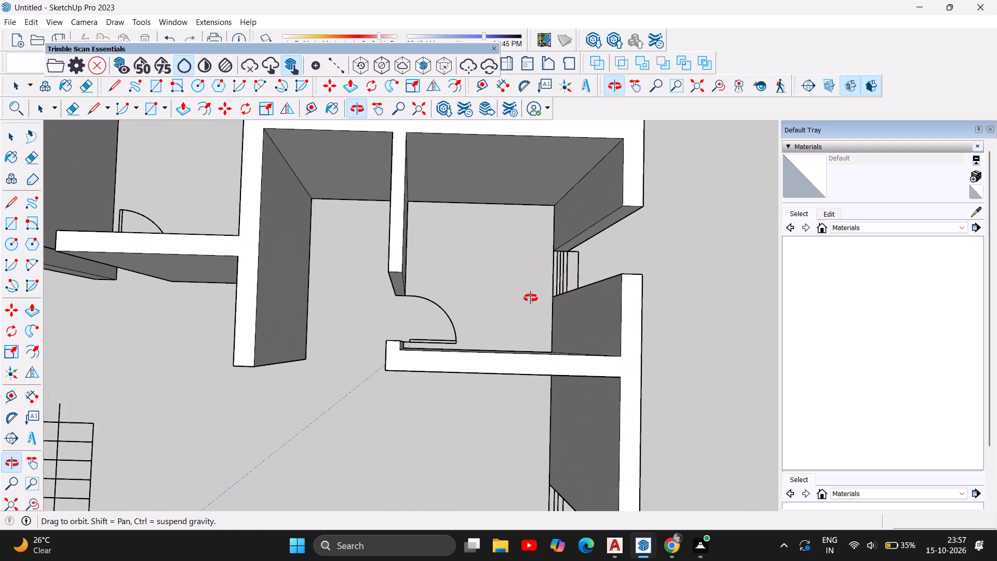
{"action": "scroll", "coordinate": [462, 286], "scroll_direction": "down", "scroll_amount": 15}
{"action": "scroll", "coordinate": [445, 468], "scroll_direction": "up", "scroll_amount": 3}
{"action": "scroll", "coordinate": [419, 417], "scroll_direction": "up", "scroll_amount": 2}
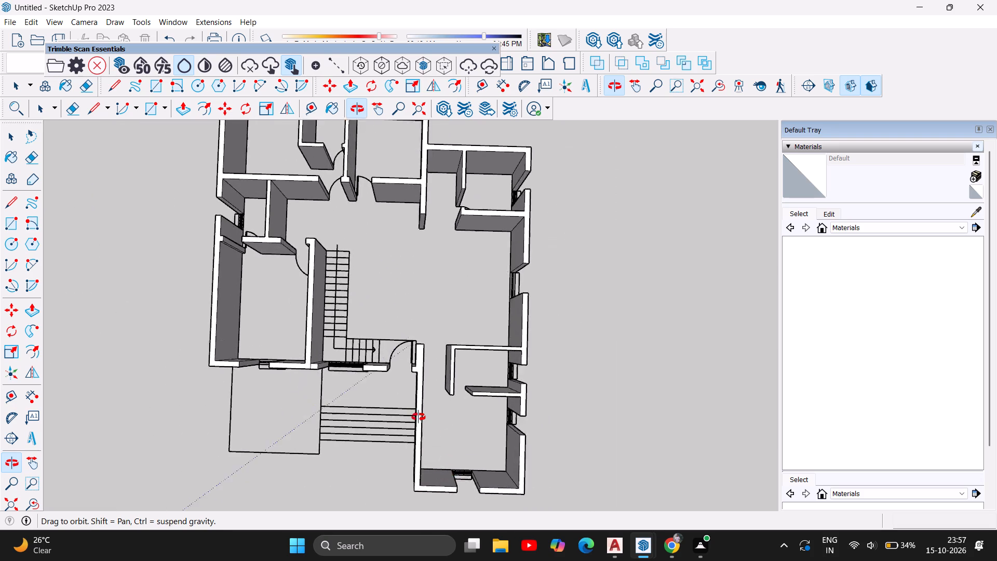
Examine the front entrance, its steps and the door swing beside the projecting front room from low angles.
{"action": "scroll", "coordinate": [419, 417], "scroll_direction": "up", "scroll_amount": 5}
{"action": "left_click_drag", "start_coordinate": [379, 477], "coordinate": [394, 433]}
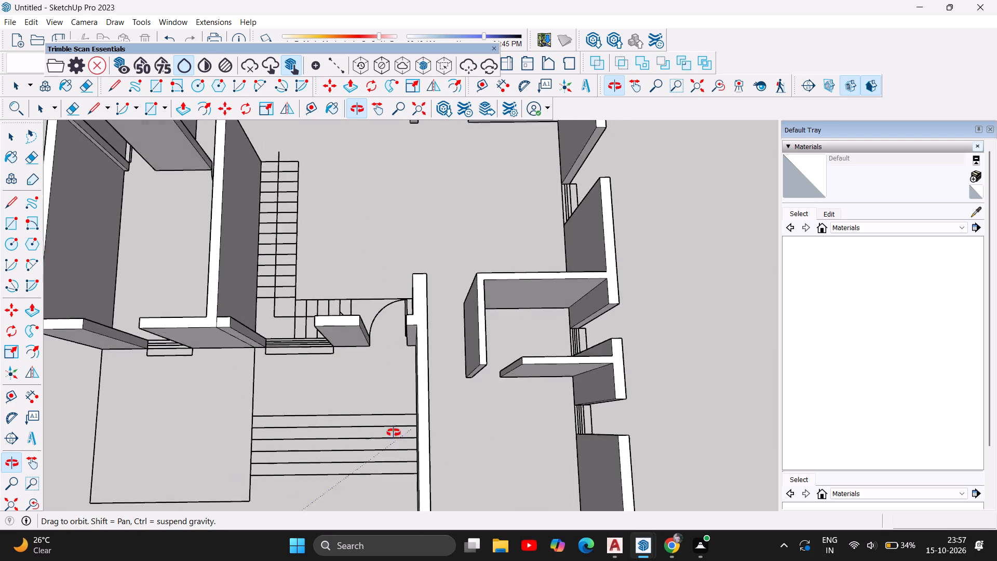
{"action": "left_click_drag", "start_coordinate": [394, 433], "coordinate": [407, 129]}
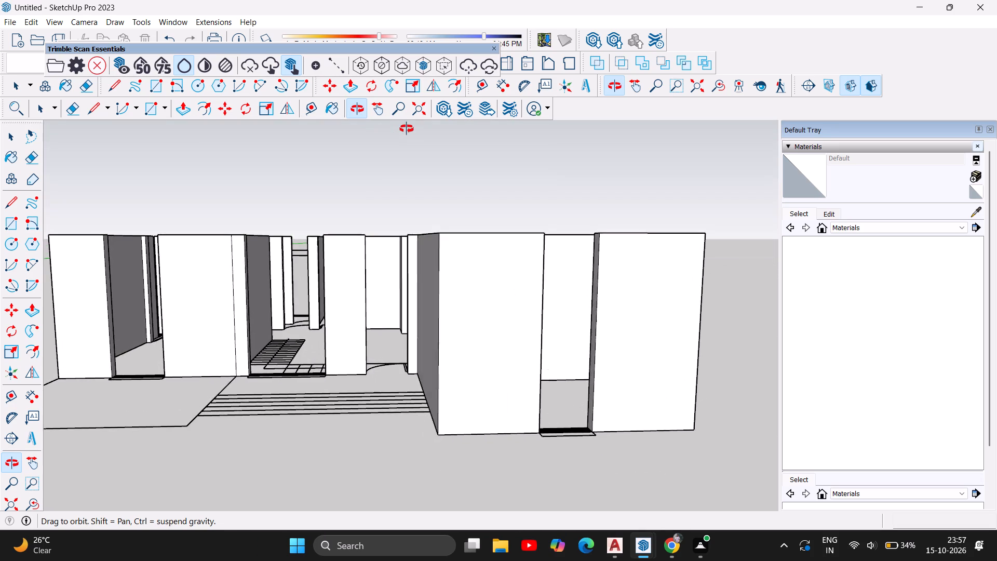
{"action": "left_click_drag", "start_coordinate": [407, 129], "coordinate": [393, 166]}
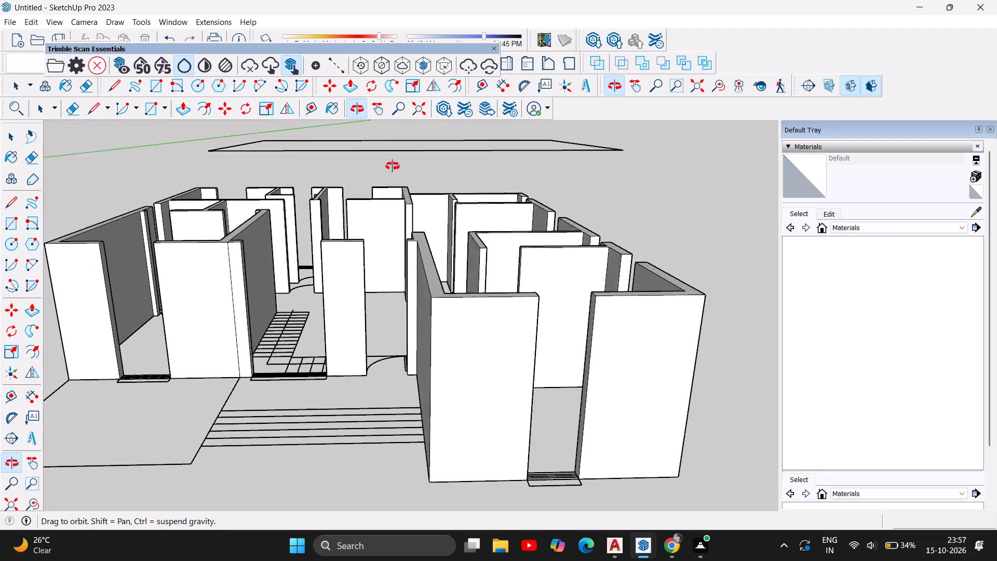
{"action": "left_click_drag", "start_coordinate": [393, 166], "coordinate": [399, 172]}
{"action": "scroll", "coordinate": [408, 340], "scroll_direction": "up", "scroll_amount": 4}
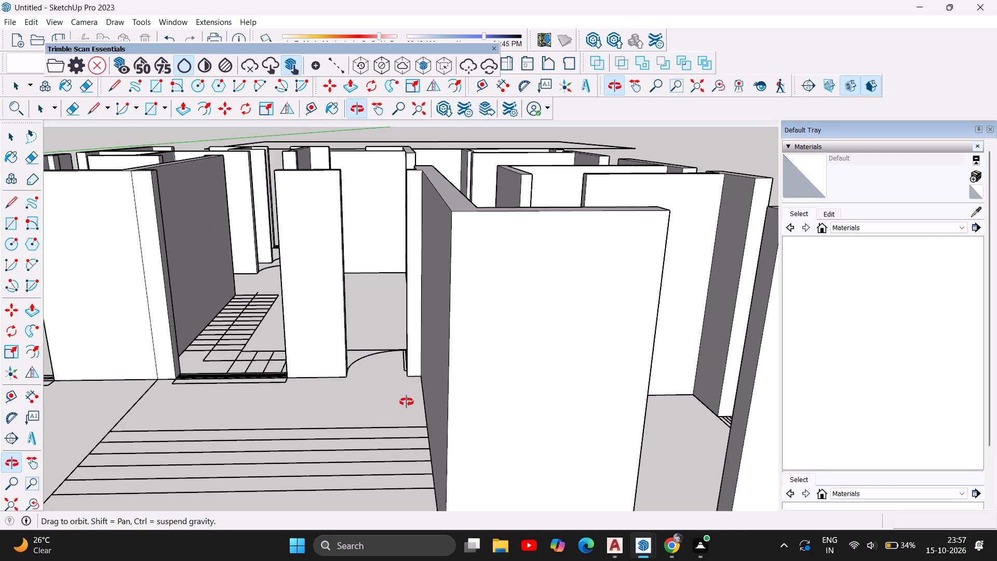
{"action": "scroll", "coordinate": [406, 399], "scroll_direction": "up", "scroll_amount": 12}
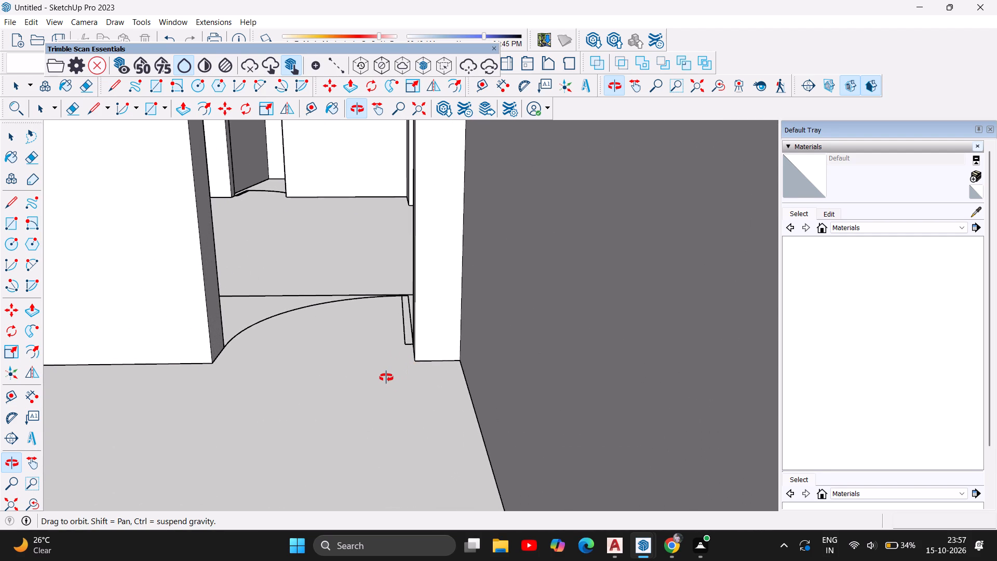
{"action": "scroll", "coordinate": [386, 378], "scroll_direction": "down", "scroll_amount": 6}
{"action": "scroll", "coordinate": [386, 378], "scroll_direction": "up", "scroll_amount": 1}
{"action": "scroll", "coordinate": [386, 378], "scroll_direction": "down", "scroll_amount": 6}
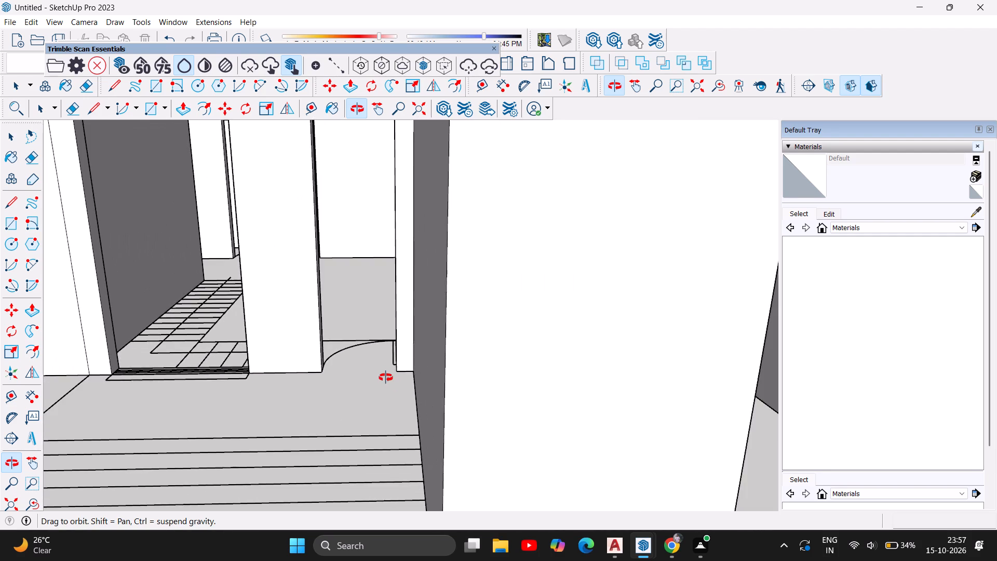
{"action": "scroll", "coordinate": [386, 378], "scroll_direction": "down", "scroll_amount": 9}
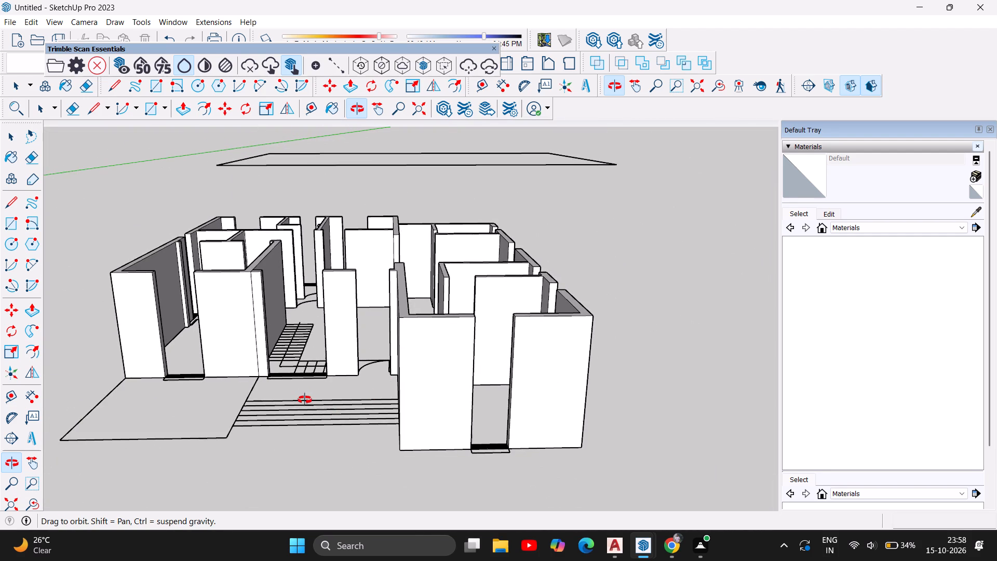
Examine the front walls from both corners, then inspect the interior partitions and door openings beyond the entrance.
{"action": "left_click_drag", "start_coordinate": [298, 399], "coordinate": [524, 346]}
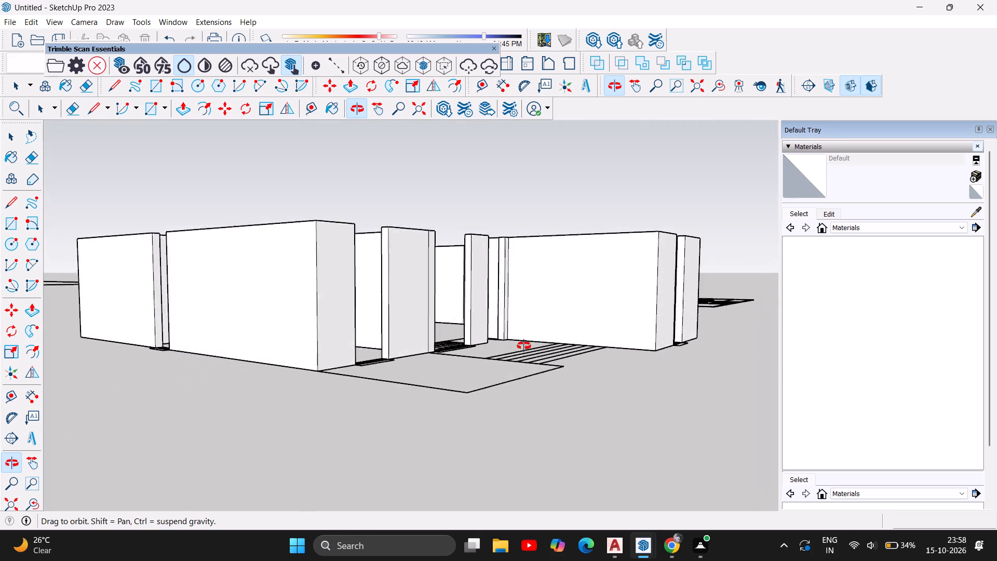
{"action": "left_click_drag", "start_coordinate": [524, 346], "coordinate": [411, 438]}
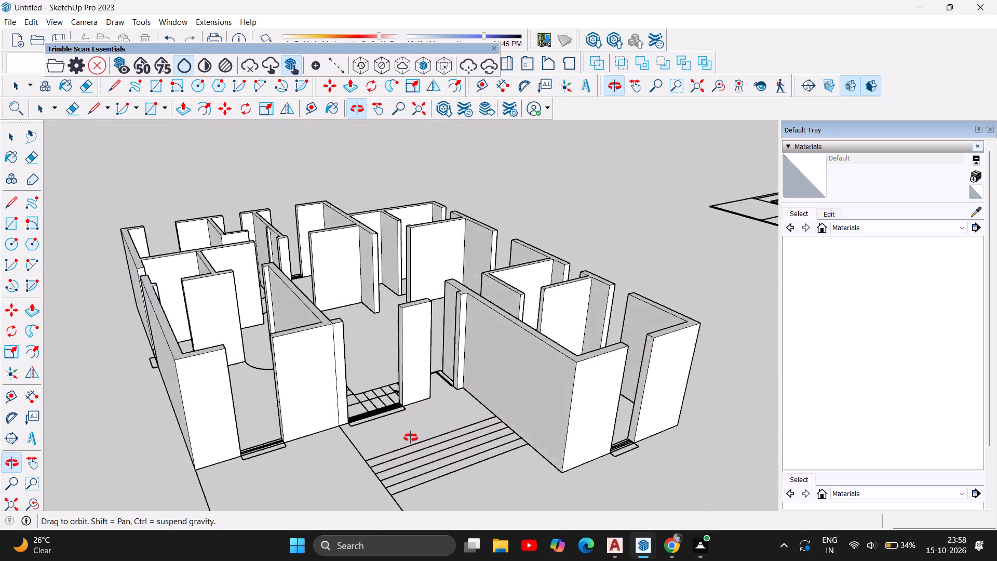
{"action": "left_click_drag", "start_coordinate": [411, 438], "coordinate": [279, 333]}
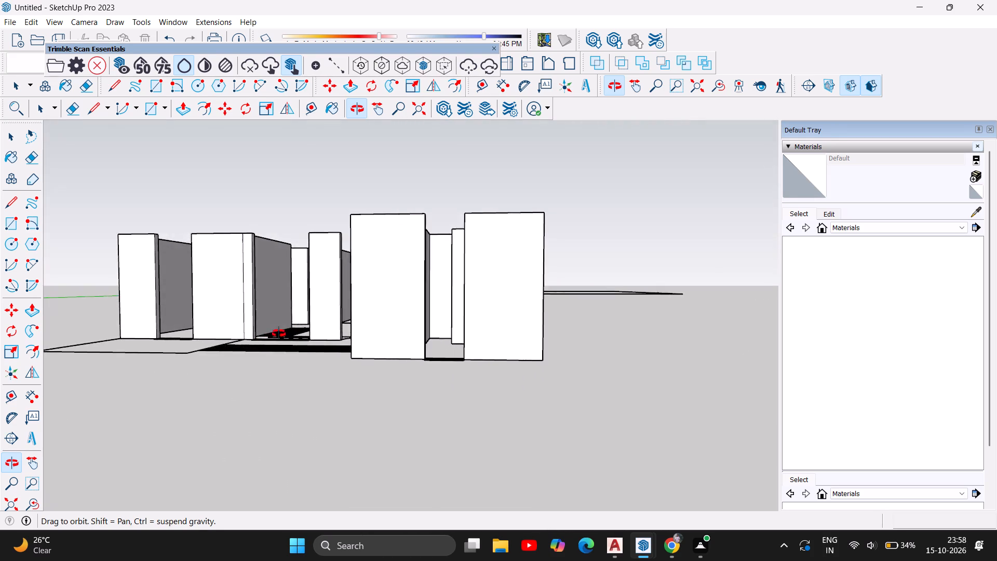
{"action": "left_click_drag", "start_coordinate": [279, 333], "coordinate": [299, 367]}
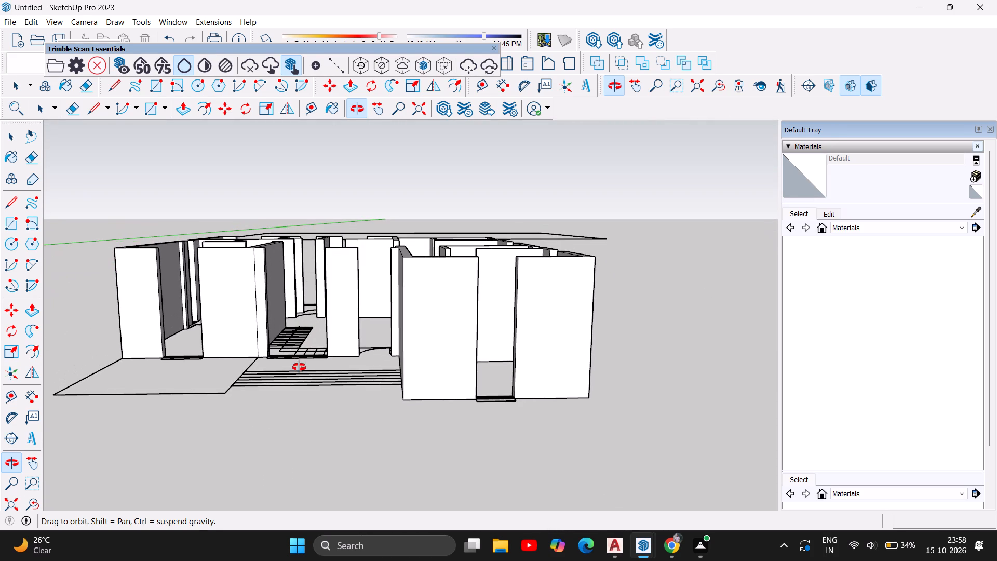
{"action": "left_click_drag", "start_coordinate": [299, 367], "coordinate": [300, 365]}
{"action": "scroll", "coordinate": [373, 350], "scroll_direction": "up", "scroll_amount": 6}
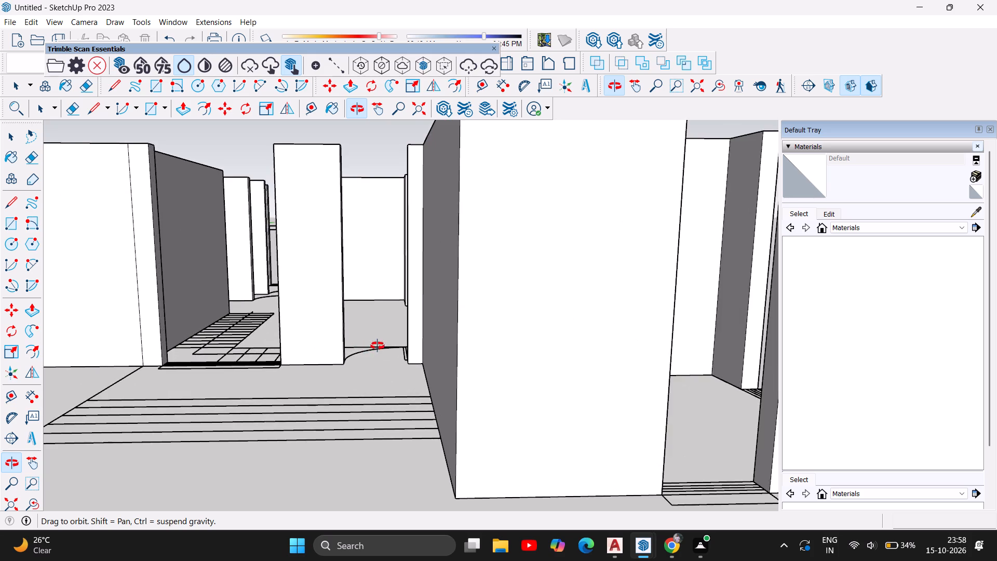
{"action": "scroll", "coordinate": [388, 308], "scroll_direction": "up", "scroll_amount": 3}
{"action": "scroll", "coordinate": [368, 256], "scroll_direction": "up", "scroll_amount": 5}
{"action": "left_click_drag", "start_coordinate": [206, 322], "coordinate": [223, 323]}
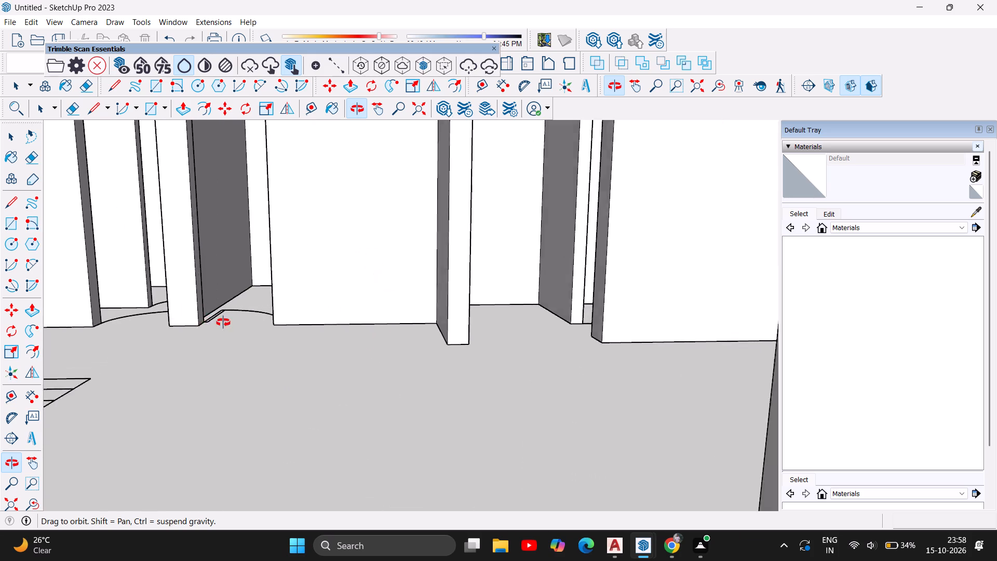
{"action": "left_click_drag", "start_coordinate": [223, 323], "coordinate": [84, 363]}
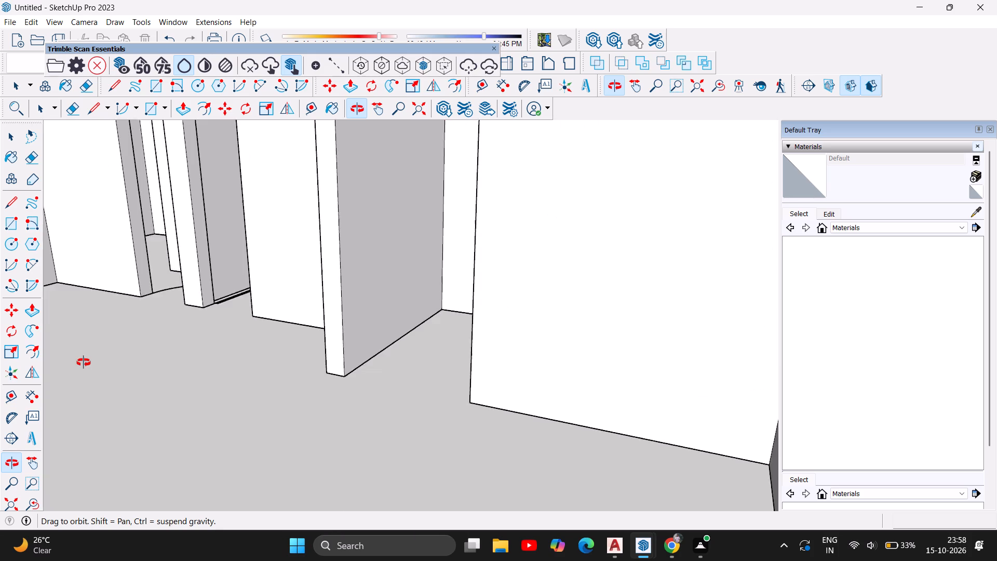
{"action": "left_click_drag", "start_coordinate": [84, 363], "coordinate": [180, 359]}
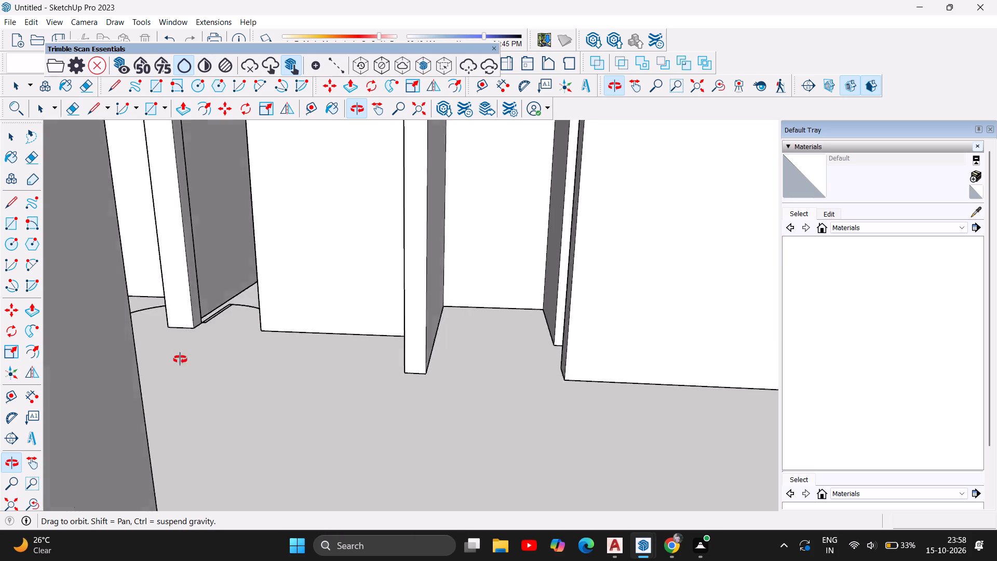
Examine the whole wall model beside the neighbouring imported drawings, then view it from above the front side.
{"action": "left_click_drag", "start_coordinate": [180, 359], "coordinate": [160, 381]}
{"action": "scroll", "coordinate": [160, 419], "scroll_direction": "down", "scroll_amount": 1}
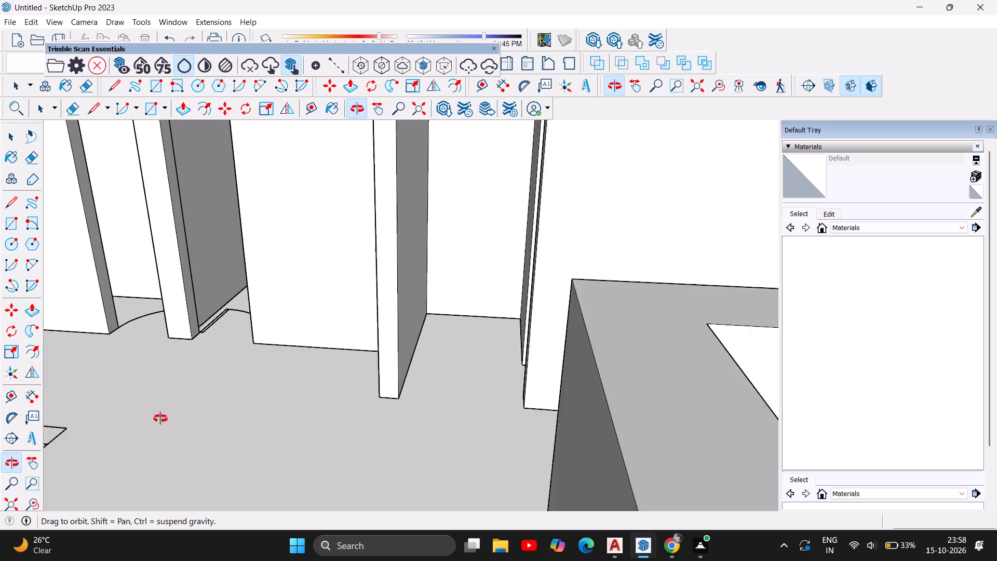
{"action": "scroll", "coordinate": [160, 419], "scroll_direction": "down", "scroll_amount": 10}
{"action": "scroll", "coordinate": [210, 380], "scroll_direction": "down", "scroll_amount": 4}
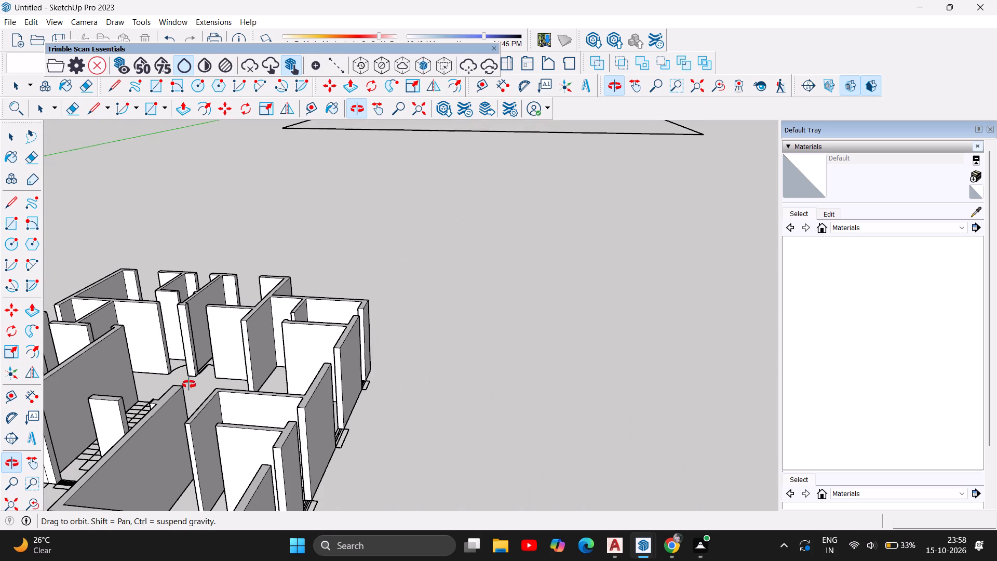
{"action": "left_click_drag", "start_coordinate": [188, 383], "coordinate": [314, 327]}
{"action": "scroll", "coordinate": [315, 253], "scroll_direction": "down", "scroll_amount": 5}
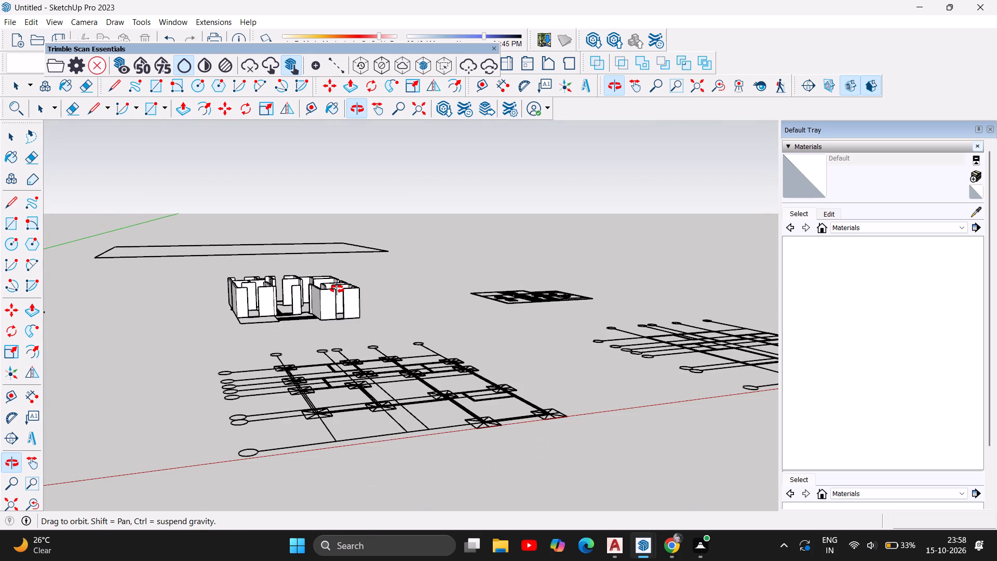
{"action": "scroll", "coordinate": [333, 291], "scroll_direction": "up", "scroll_amount": 2}
{"action": "left_click_drag", "start_coordinate": [316, 342], "coordinate": [267, 393]}
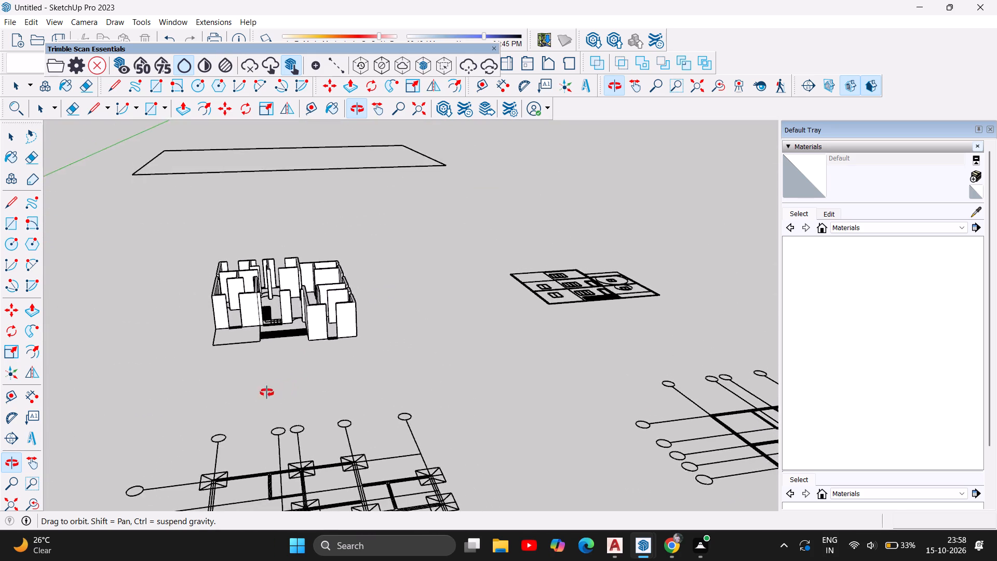
{"action": "left_click_drag", "start_coordinate": [267, 393], "coordinate": [250, 444]}
{"action": "left_click_drag", "start_coordinate": [247, 348], "coordinate": [250, 459]}
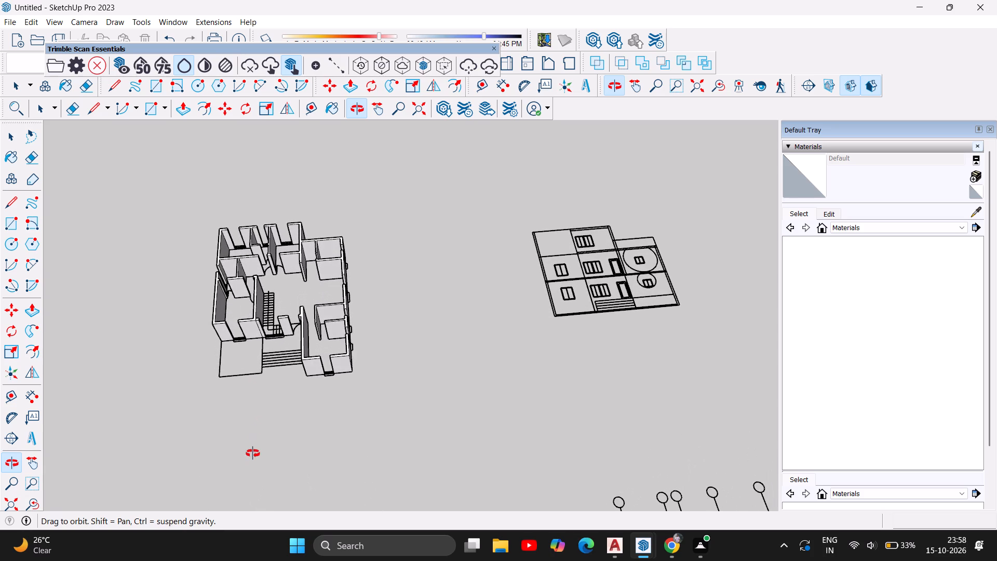
{"action": "scroll", "coordinate": [247, 268], "scroll_direction": "up", "scroll_amount": 4}
{"action": "scroll", "coordinate": [286, 314], "scroll_direction": "up", "scroll_amount": 3}
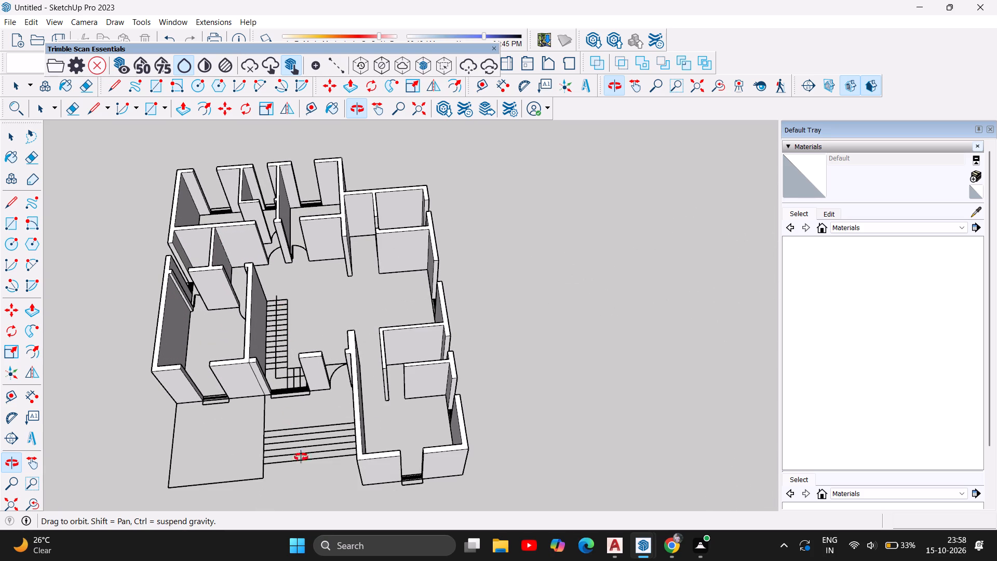
Trace the outermost front entrance step with lines into a closed face 14' 3" long and 1' deep.
{"action": "left_click_drag", "start_coordinate": [304, 488], "coordinate": [311, 447]}
{"action": "scroll", "coordinate": [309, 467], "scroll_direction": "up", "scroll_amount": 4}
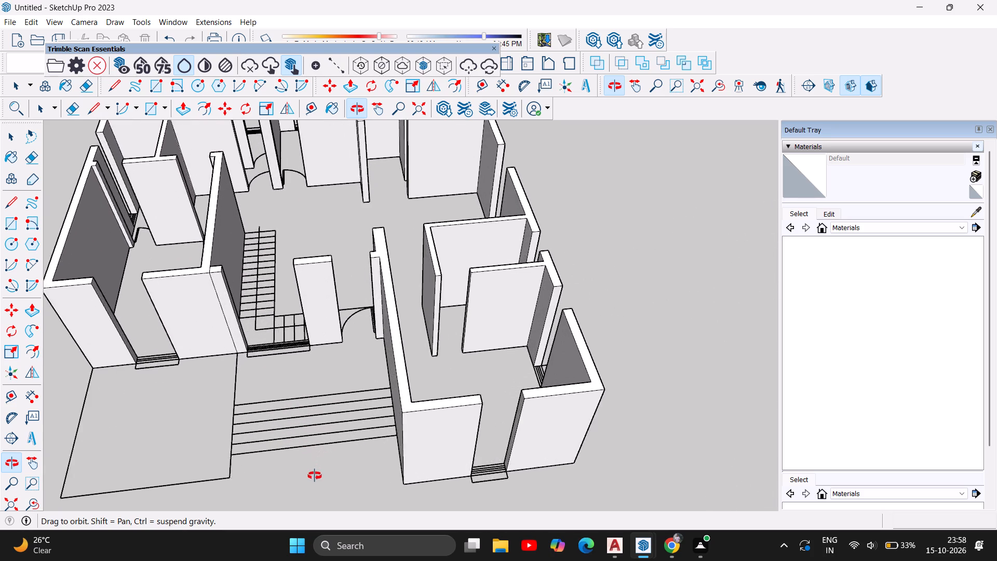
{"action": "scroll", "coordinate": [315, 476], "scroll_direction": "up", "scroll_amount": 6}
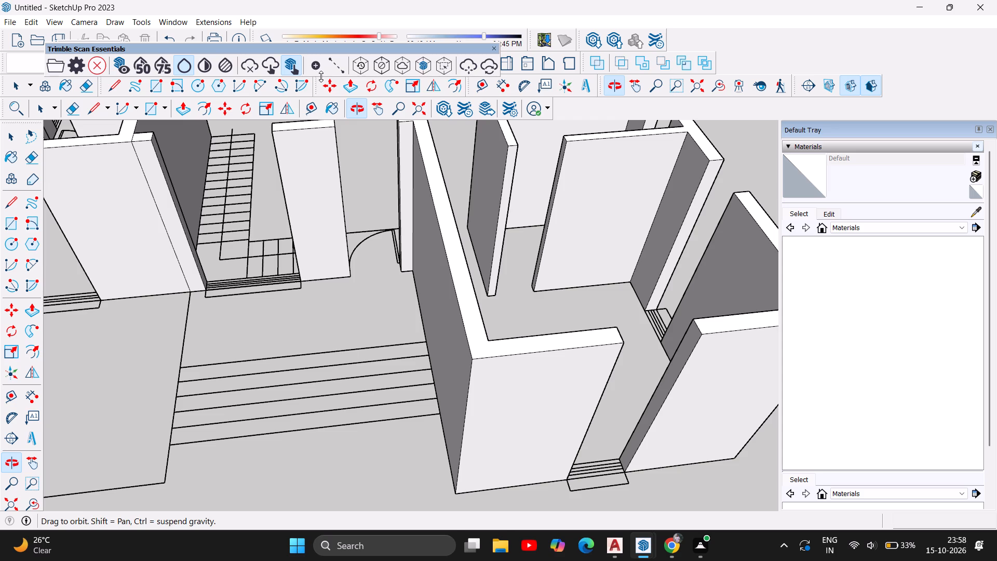
{"action": "left_click", "coordinate": [117, 83]}
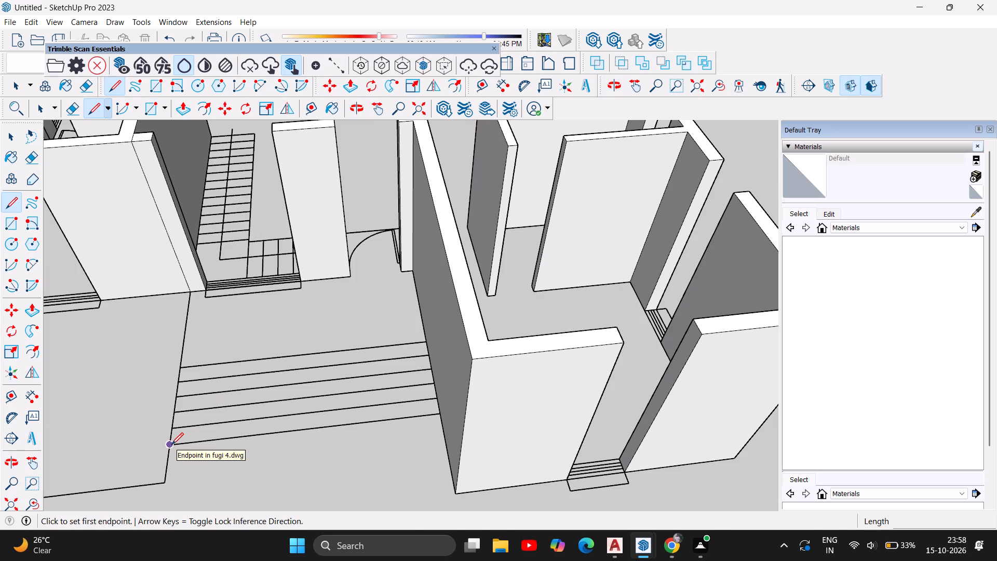
{"action": "left_click", "coordinate": [171, 445]}
{"action": "left_click", "coordinate": [171, 429]}
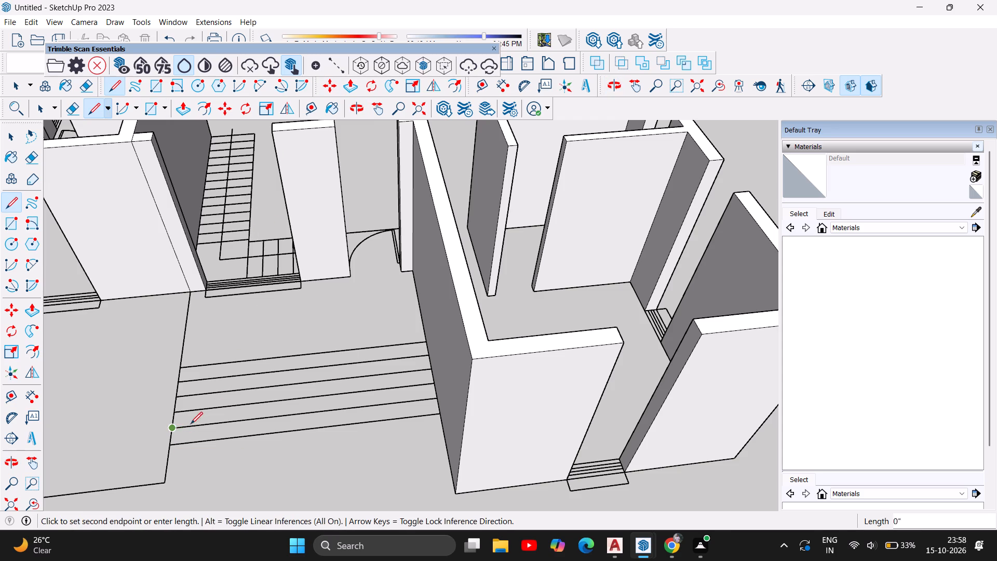
{"action": "left_click", "coordinate": [434, 399]}
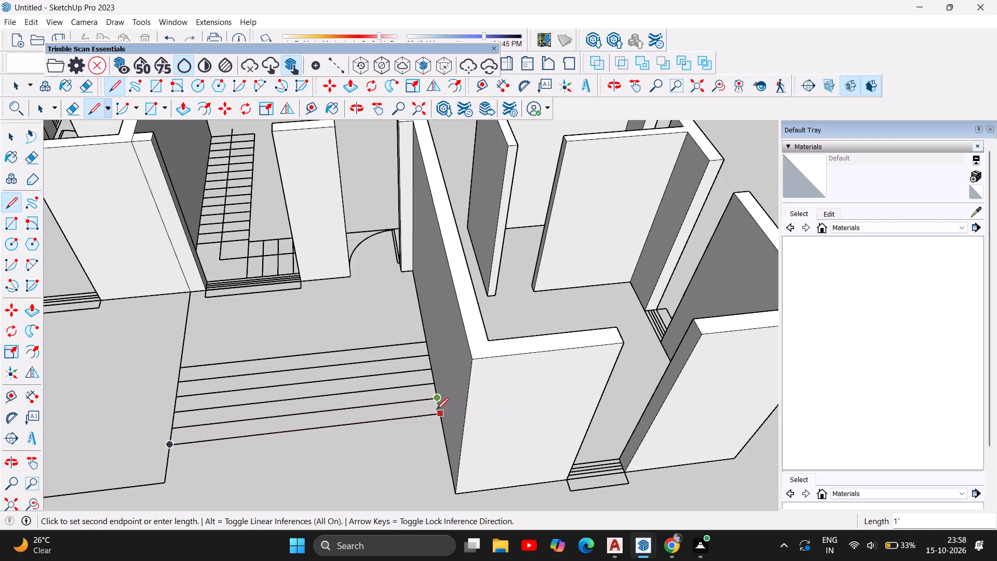
{"action": "left_click", "coordinate": [437, 416]}
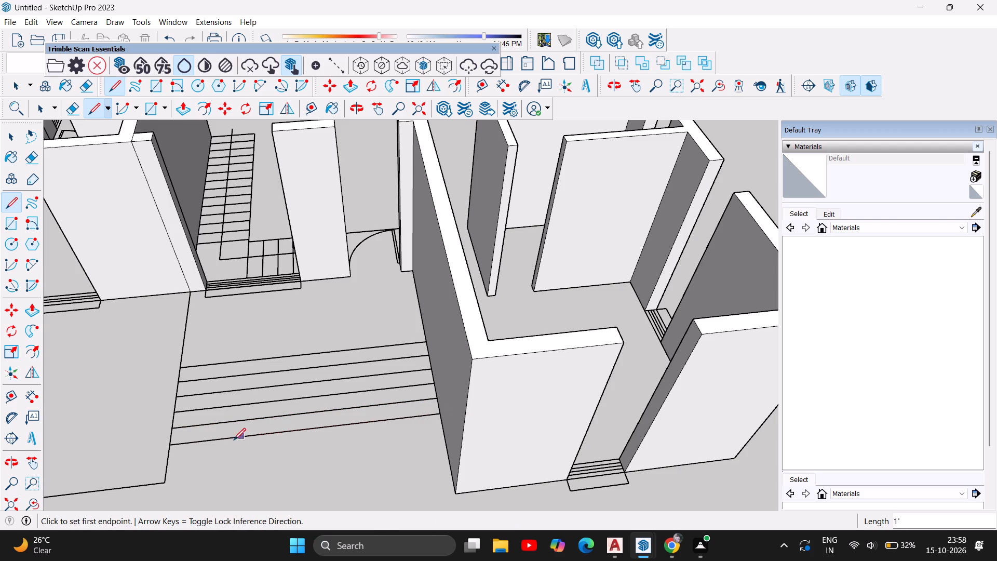
{"action": "left_click", "coordinate": [172, 445]}
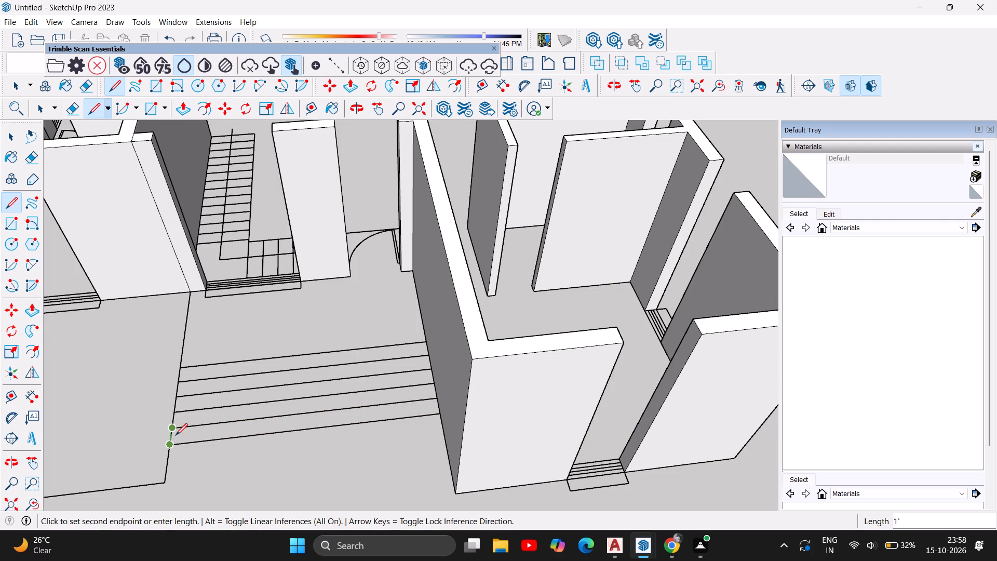
{"action": "left_click", "coordinate": [172, 430]}
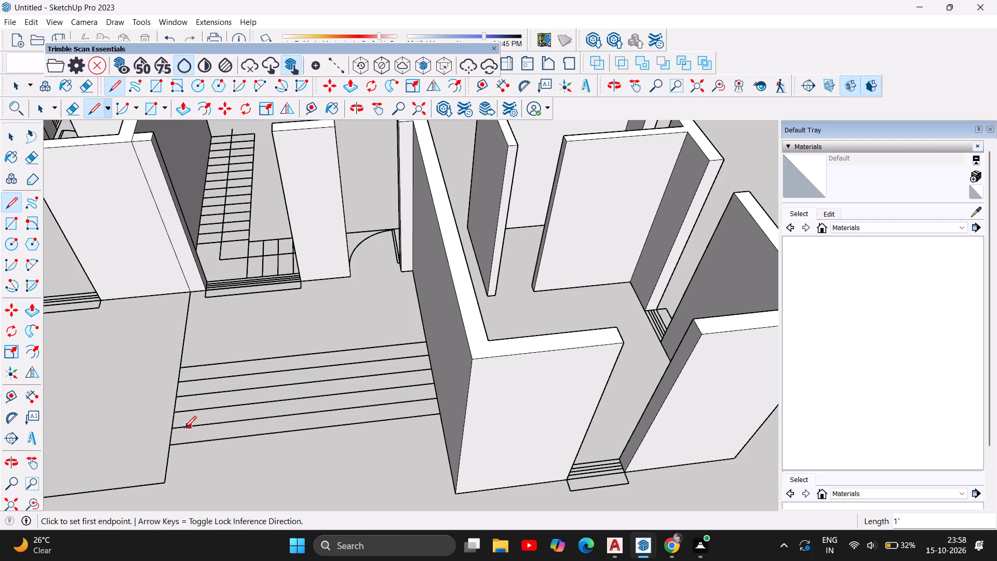
{"action": "left_click", "coordinate": [172, 428]}
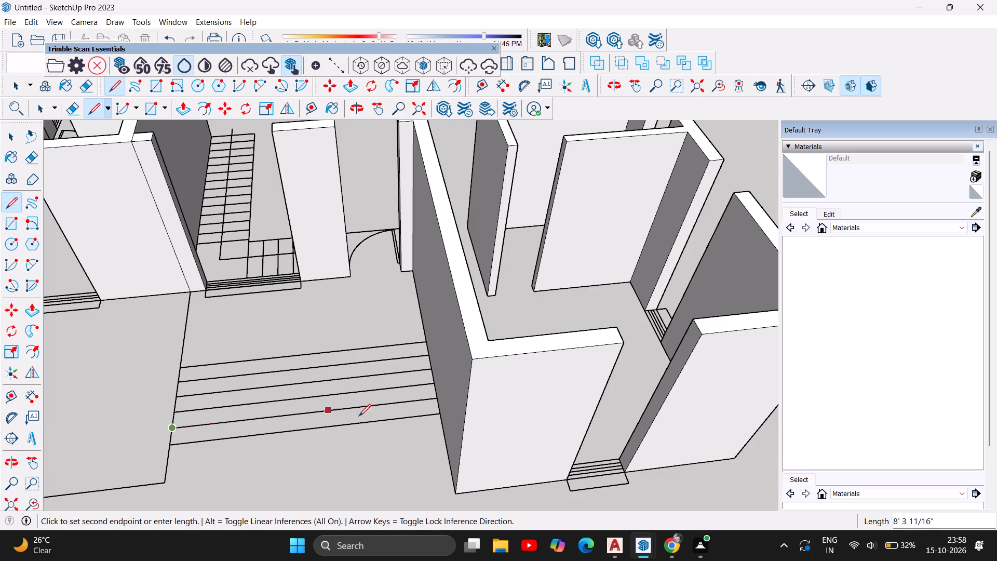
{"action": "left_click", "coordinate": [433, 399]}
{"action": "left_click", "coordinate": [440, 416]}
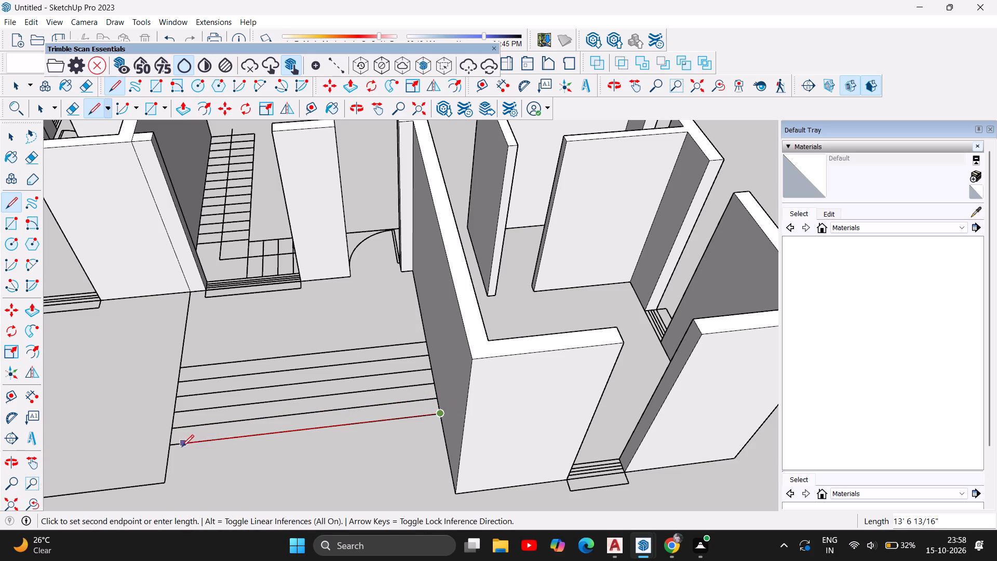
{"action": "left_click", "coordinate": [169, 443]}
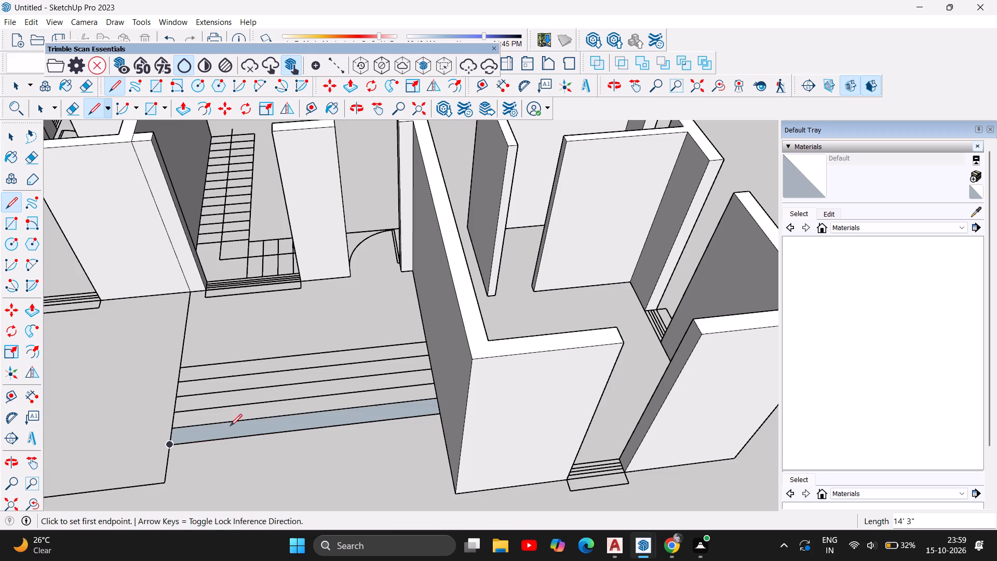
Trace the second front entrance step into a closed face with a 1' side edge and a 14' 3" long edge.
{"action": "scroll", "coordinate": [175, 422], "scroll_direction": "up", "scroll_amount": 2}
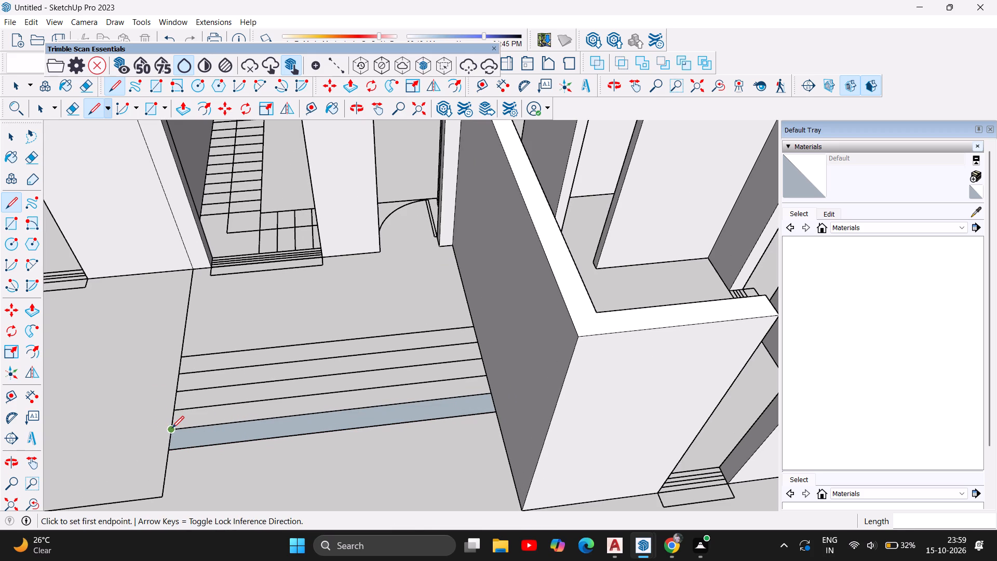
{"action": "double_click", "coordinate": [172, 428]}
{"action": "left_click", "coordinate": [172, 410]}
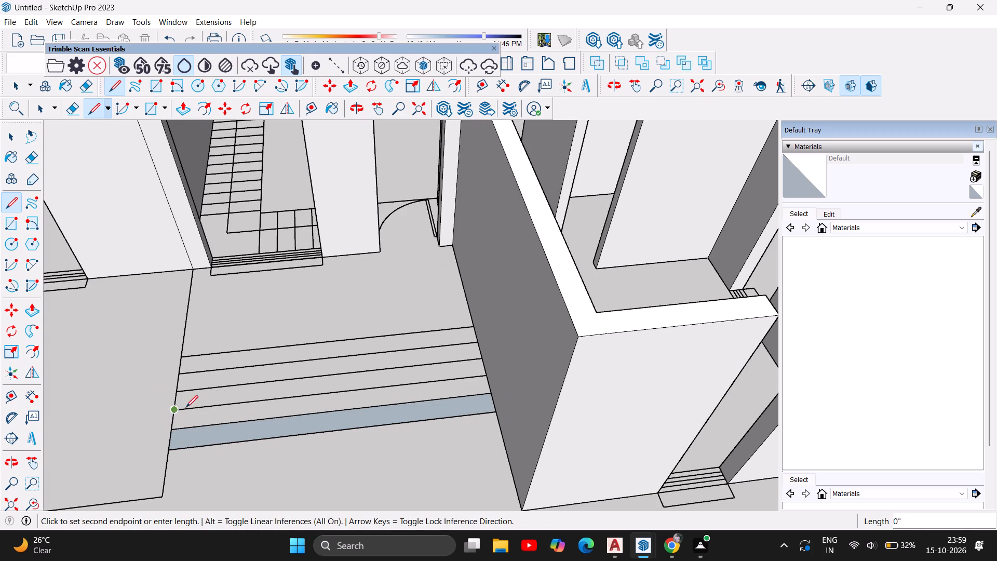
{"action": "left_click", "coordinate": [486, 374]}
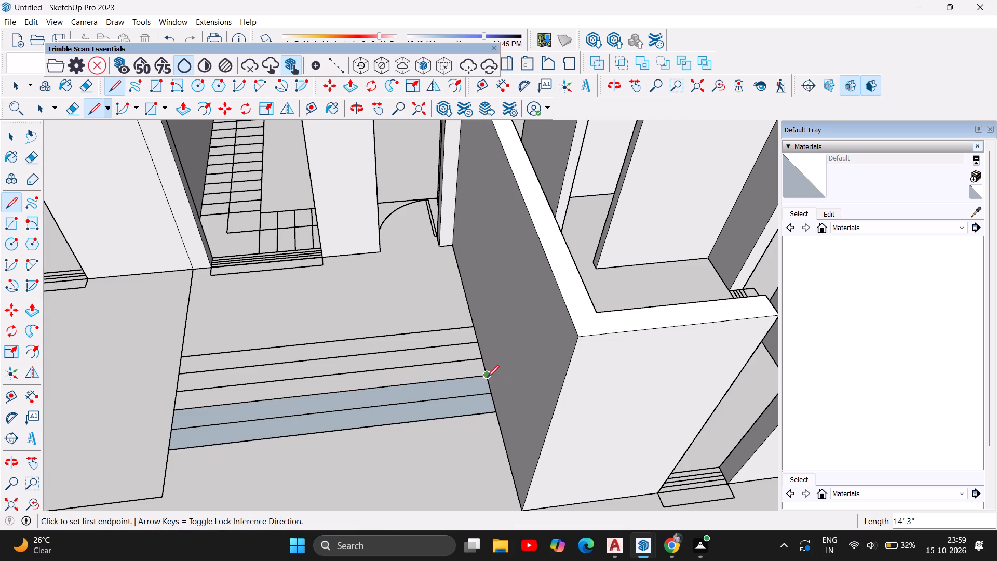
Draw the 1' side edges at both ends of the third front entrance step.
{"action": "left_click", "coordinate": [484, 376]}
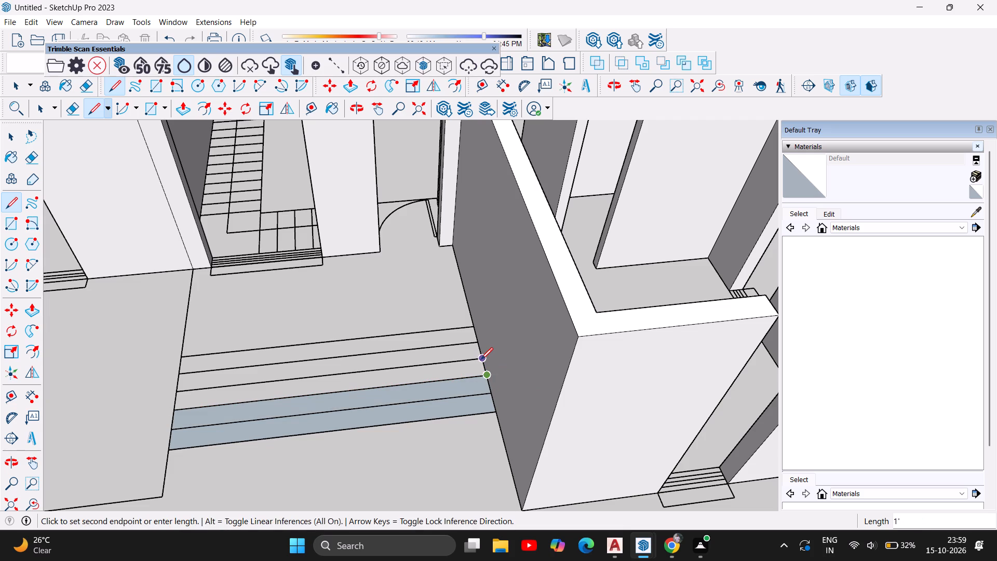
{"action": "left_click", "coordinate": [481, 359]}
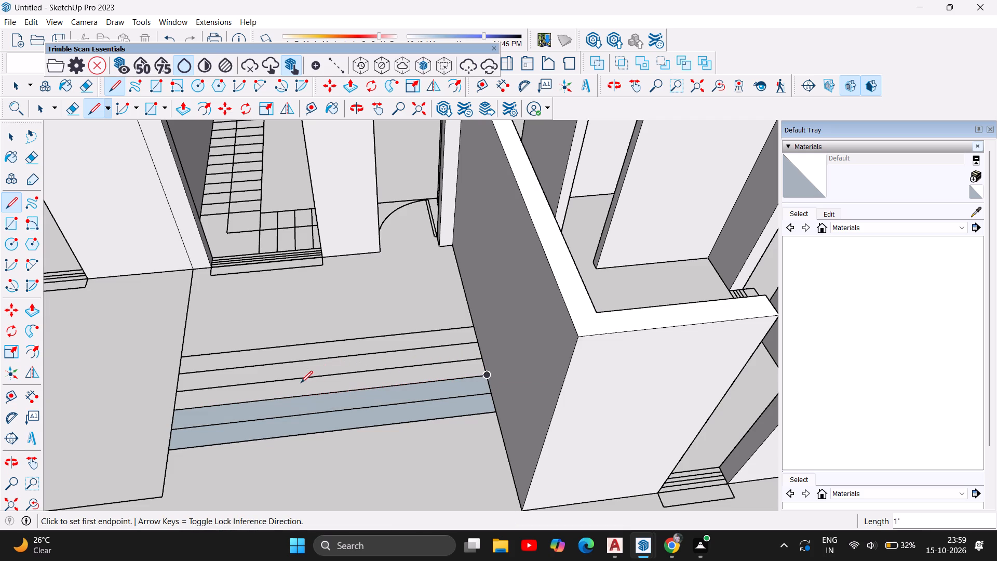
{"action": "left_click", "coordinate": [176, 392]}
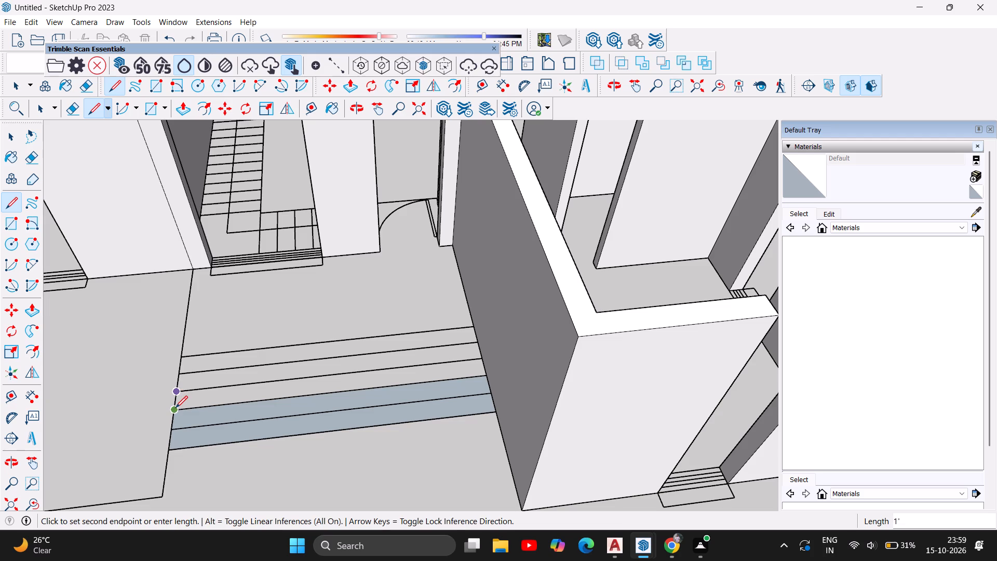
{"action": "left_click", "coordinate": [176, 408]}
{"action": "left_click", "coordinate": [176, 407]}
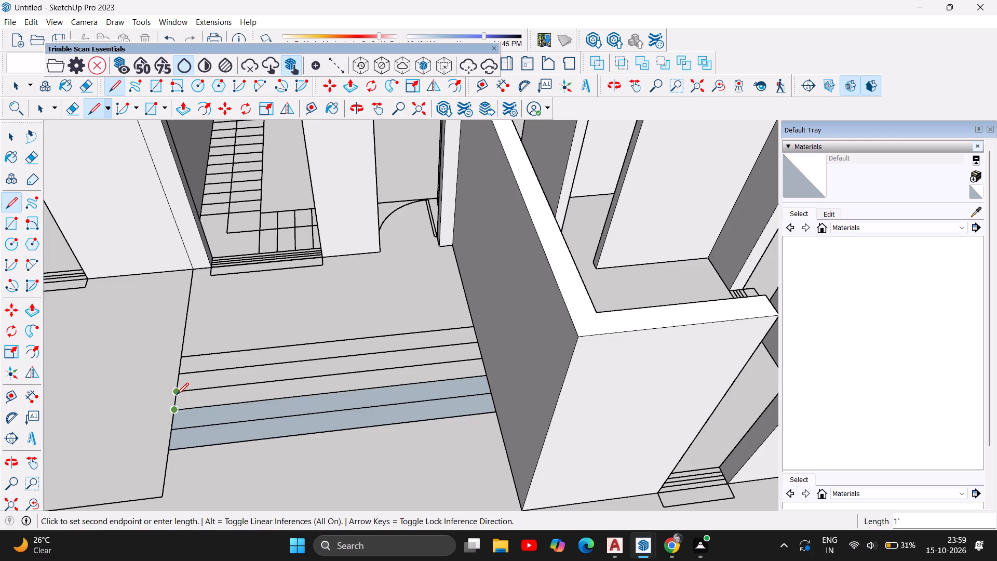
{"action": "left_click", "coordinate": [177, 392]}
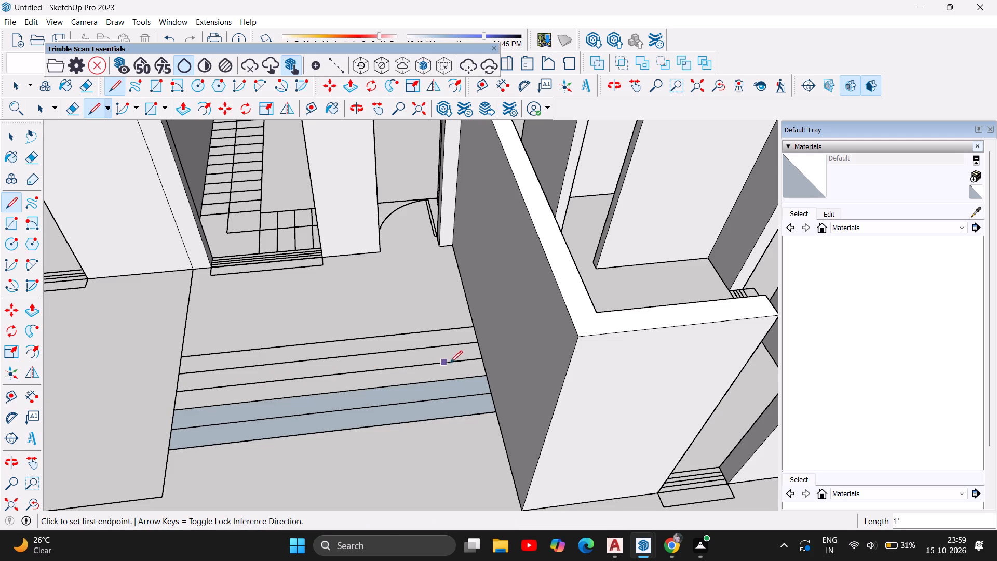
{"action": "left_click", "coordinate": [480, 358]}
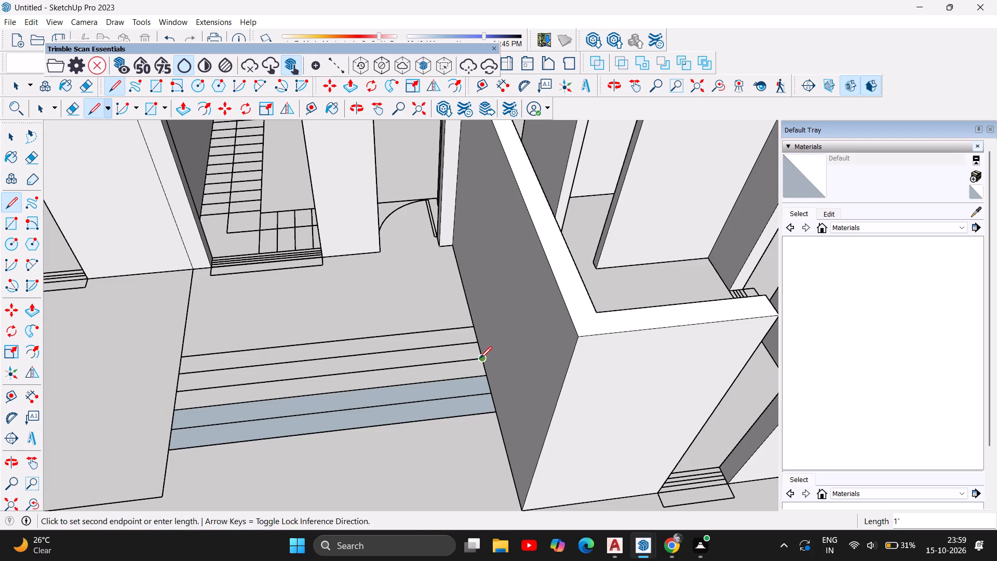
{"action": "left_click", "coordinate": [485, 376]}
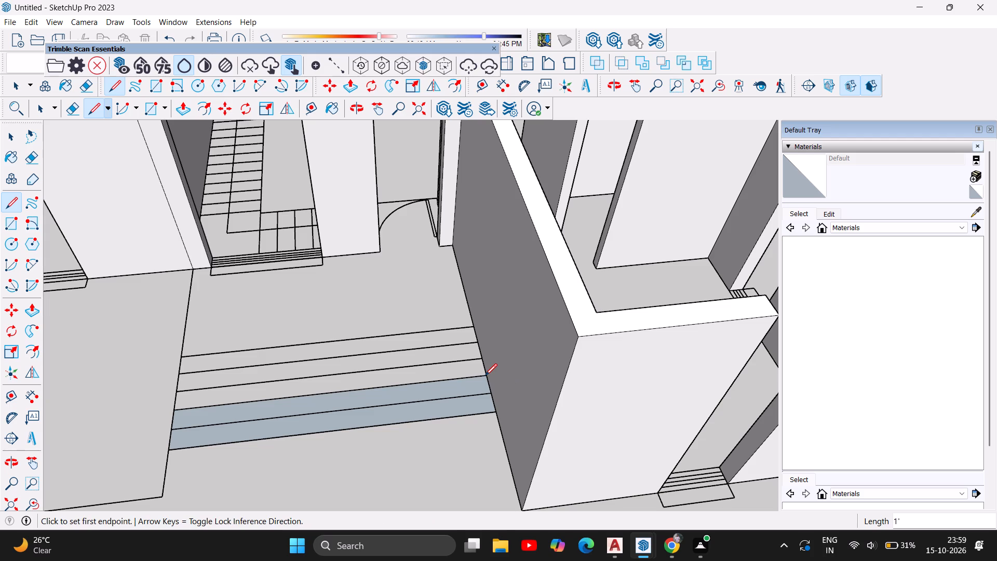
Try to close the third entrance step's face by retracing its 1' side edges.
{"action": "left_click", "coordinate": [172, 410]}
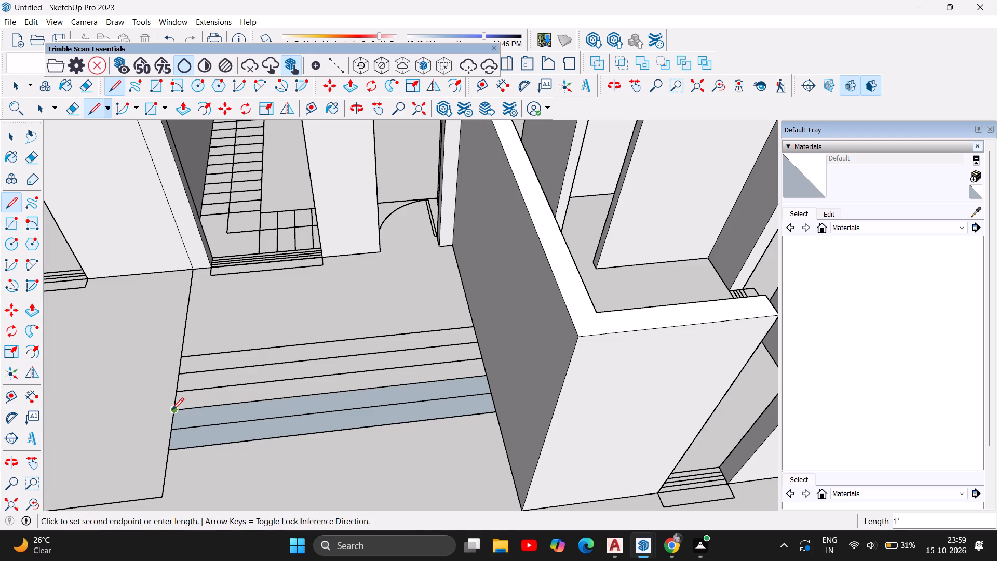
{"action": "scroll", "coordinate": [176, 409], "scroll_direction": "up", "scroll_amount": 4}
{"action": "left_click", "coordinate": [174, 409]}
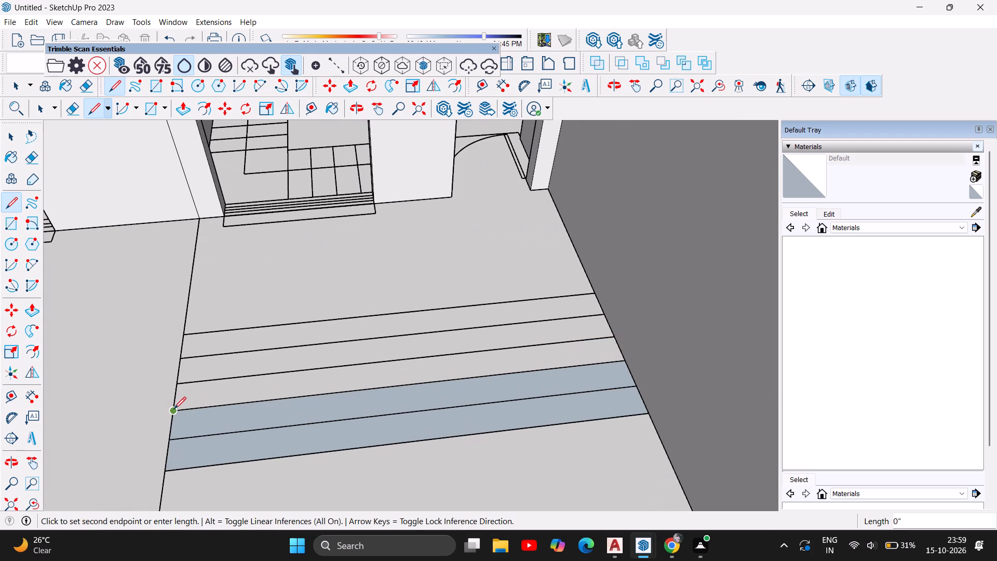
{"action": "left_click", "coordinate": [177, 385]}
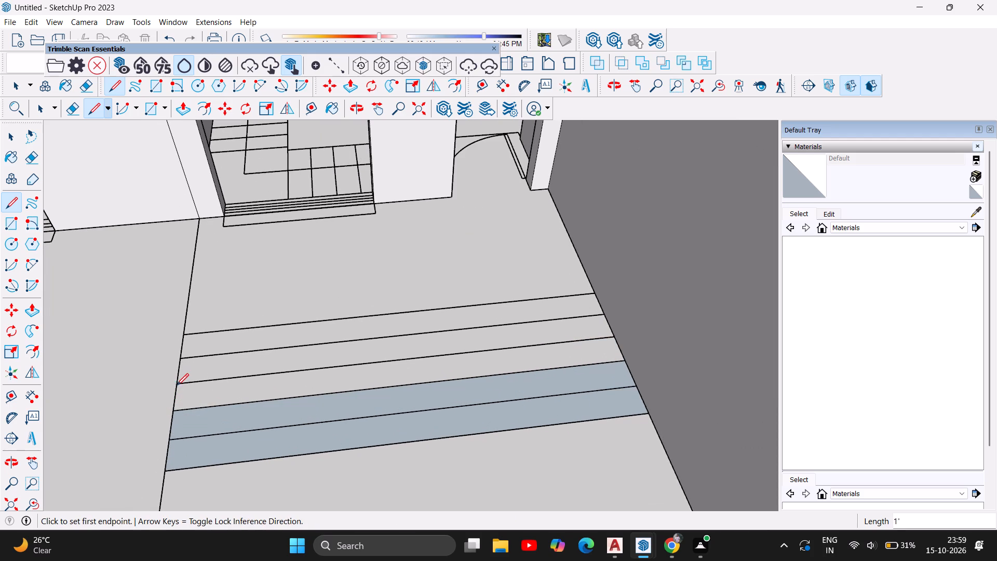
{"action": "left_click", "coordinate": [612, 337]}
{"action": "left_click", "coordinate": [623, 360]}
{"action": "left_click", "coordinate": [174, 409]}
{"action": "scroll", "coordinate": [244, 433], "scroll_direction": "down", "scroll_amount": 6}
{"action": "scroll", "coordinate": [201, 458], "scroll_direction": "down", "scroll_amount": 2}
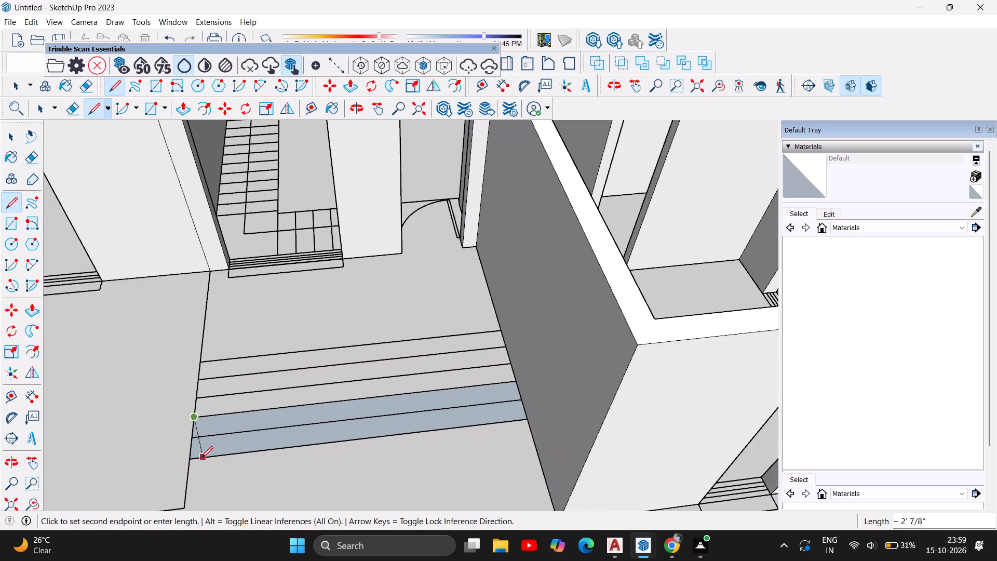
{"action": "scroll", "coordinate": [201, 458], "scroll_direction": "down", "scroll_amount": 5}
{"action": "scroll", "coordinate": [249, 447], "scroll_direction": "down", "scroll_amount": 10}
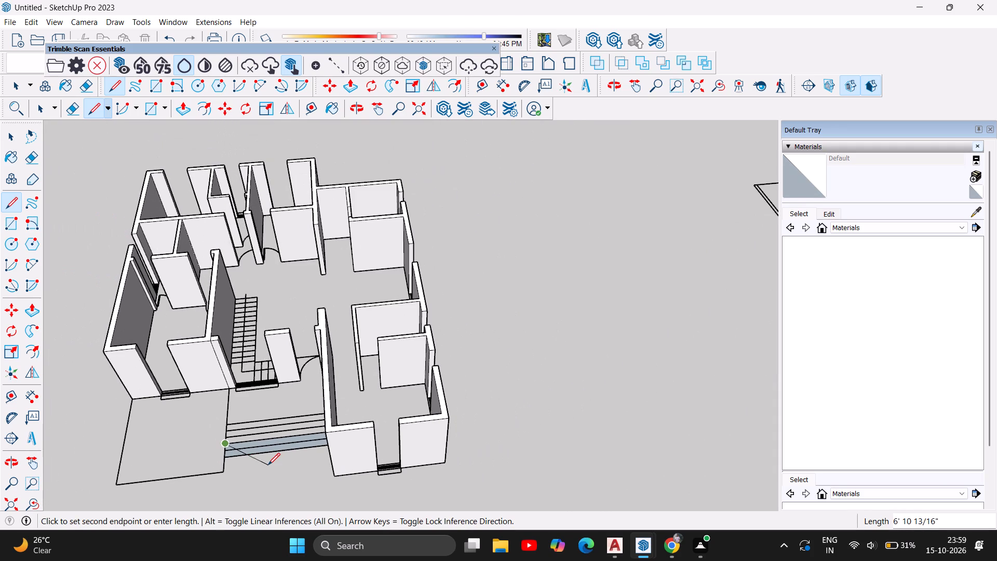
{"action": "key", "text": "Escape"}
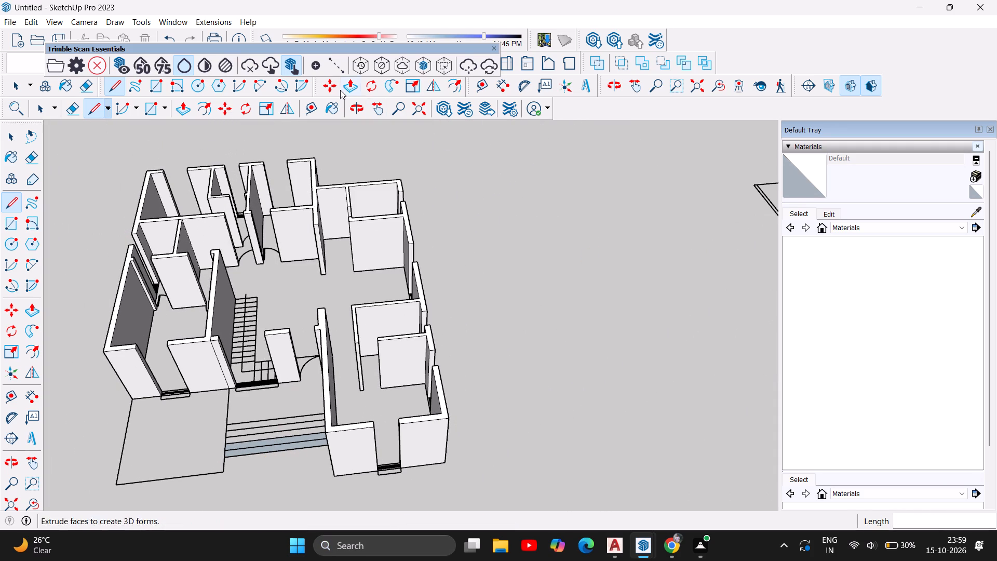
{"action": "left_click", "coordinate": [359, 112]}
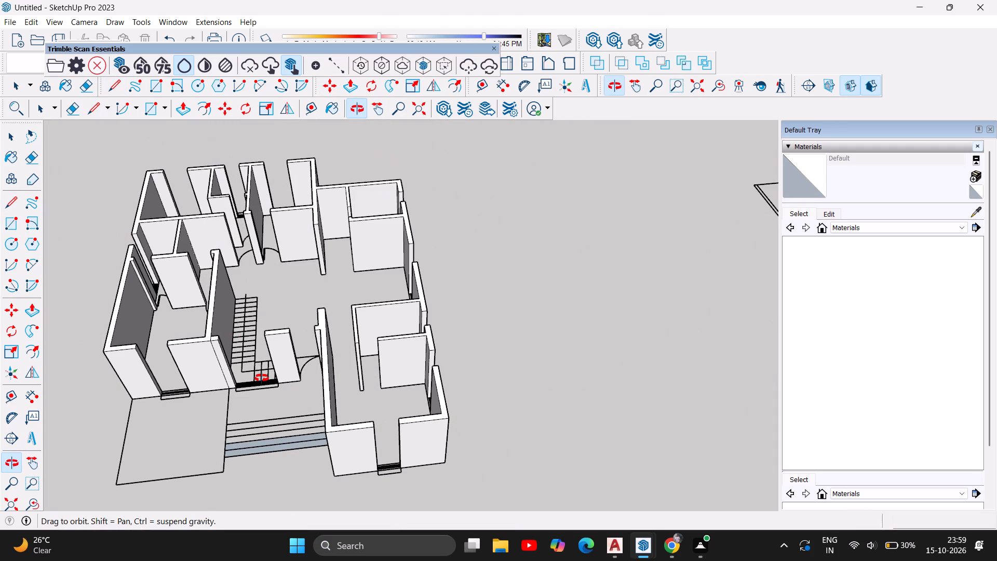
Examine the extruded house model and its front entrance steps from above and from several angles.
{"action": "left_click_drag", "start_coordinate": [262, 378], "coordinate": [265, 482]}
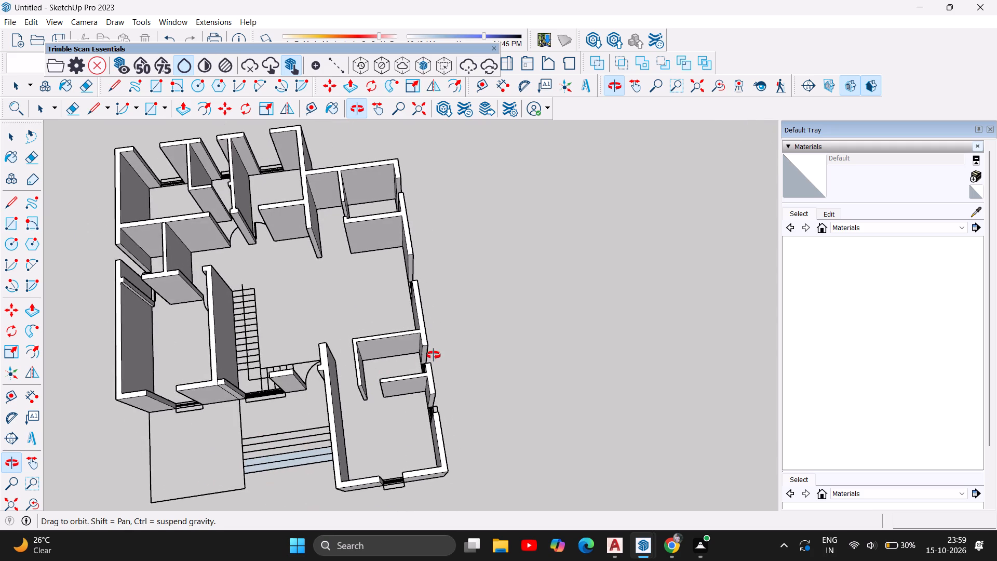
{"action": "scroll", "coordinate": [452, 364], "scroll_direction": "down", "scroll_amount": 7}
{"action": "left_click_drag", "start_coordinate": [505, 412], "coordinate": [446, 503]}
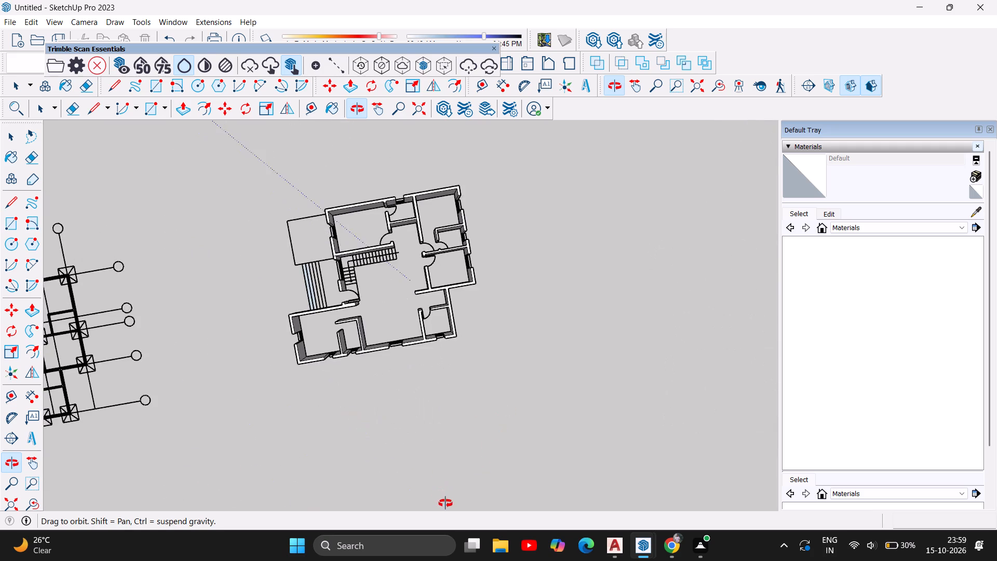
{"action": "left_click_drag", "start_coordinate": [446, 503], "coordinate": [614, 239]}
{"action": "left_click_drag", "start_coordinate": [146, 439], "coordinate": [267, 452]}
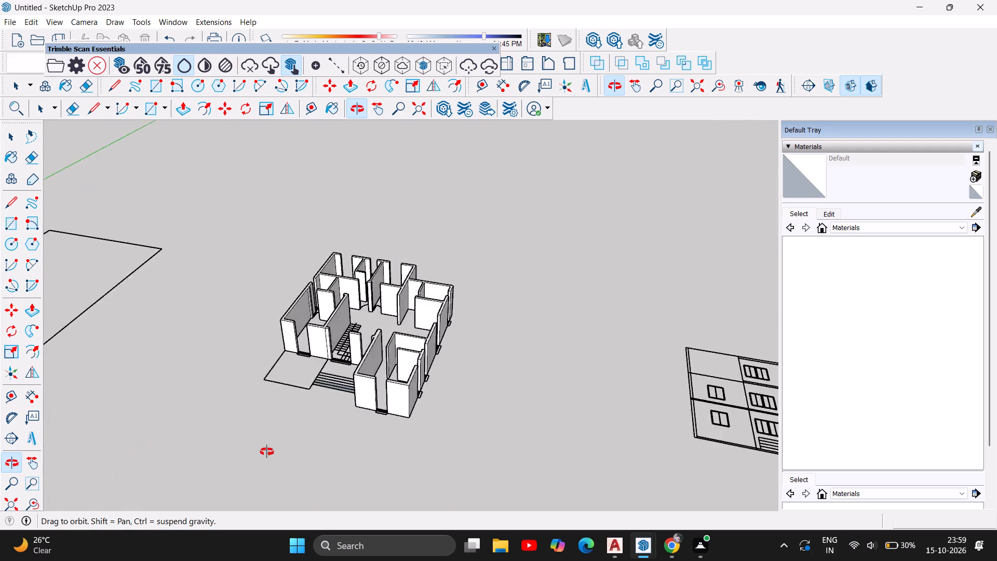
{"action": "left_click_drag", "start_coordinate": [267, 452], "coordinate": [326, 540]}
{"action": "scroll", "coordinate": [441, 284], "scroll_direction": "down", "scroll_amount": 6}
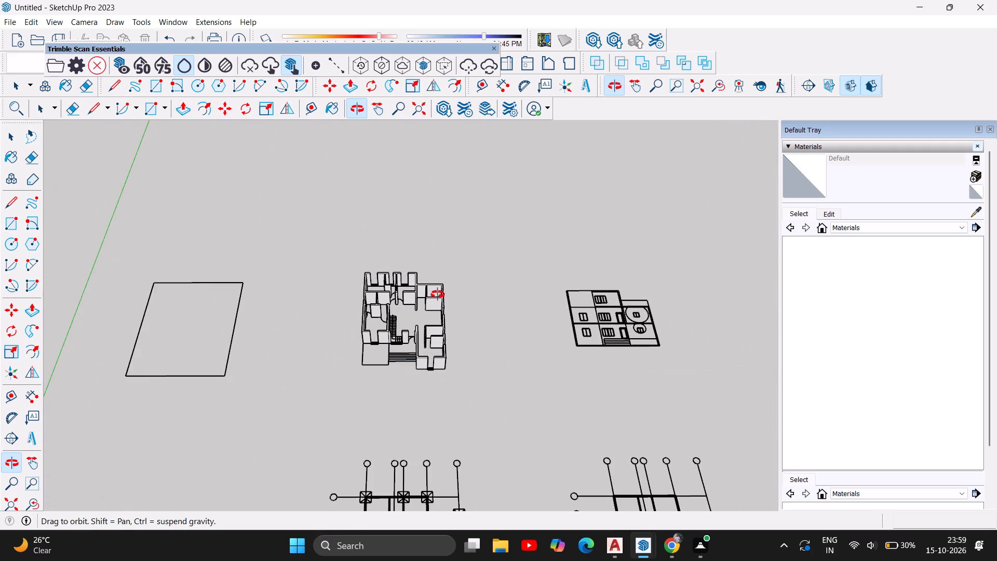
{"action": "left_click_drag", "start_coordinate": [411, 350], "coordinate": [405, 460]}
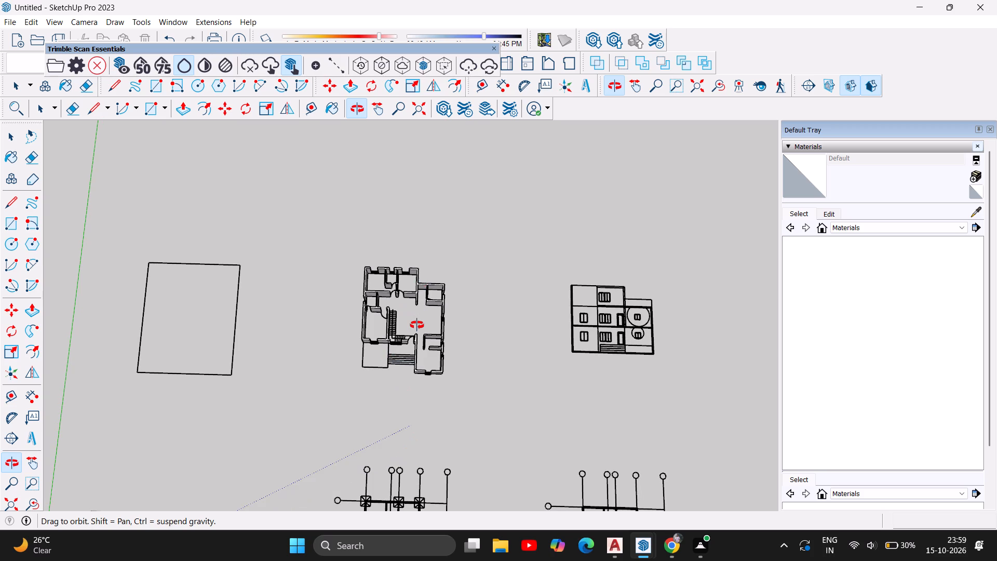
{"action": "scroll", "coordinate": [417, 325], "scroll_direction": "up", "scroll_amount": 5}
{"action": "scroll", "coordinate": [385, 377], "scroll_direction": "up", "scroll_amount": 12}
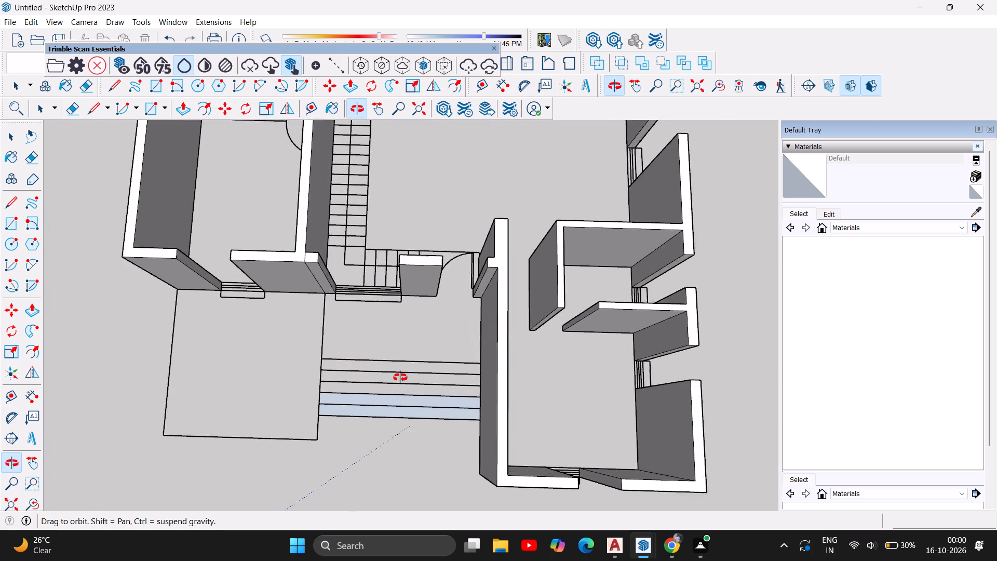
{"action": "scroll", "coordinate": [400, 378], "scroll_direction": "up", "scroll_amount": 3}
{"action": "left_click_drag", "start_coordinate": [372, 381], "coordinate": [384, 382]}
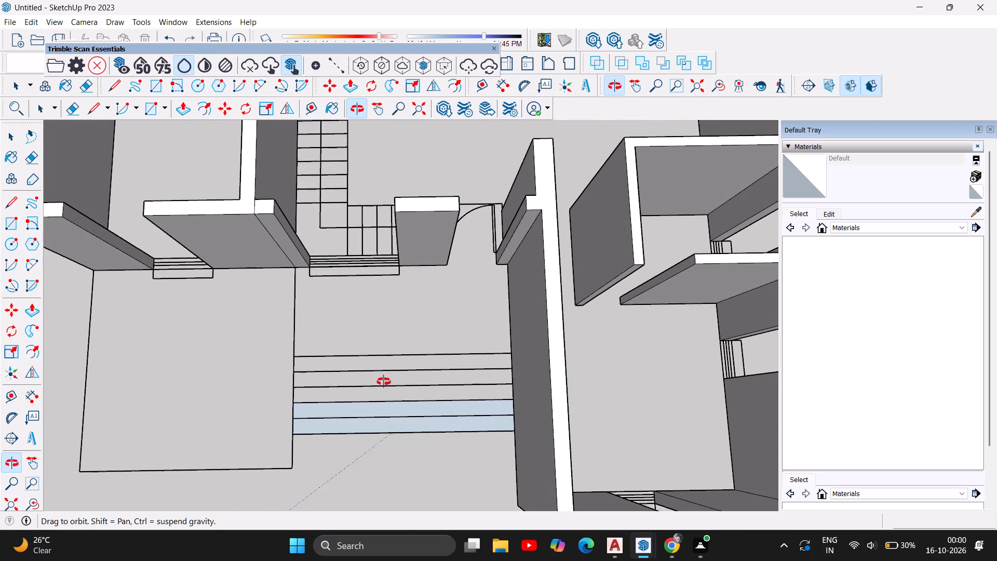
{"action": "left_click_drag", "start_coordinate": [384, 382], "coordinate": [383, 385]}
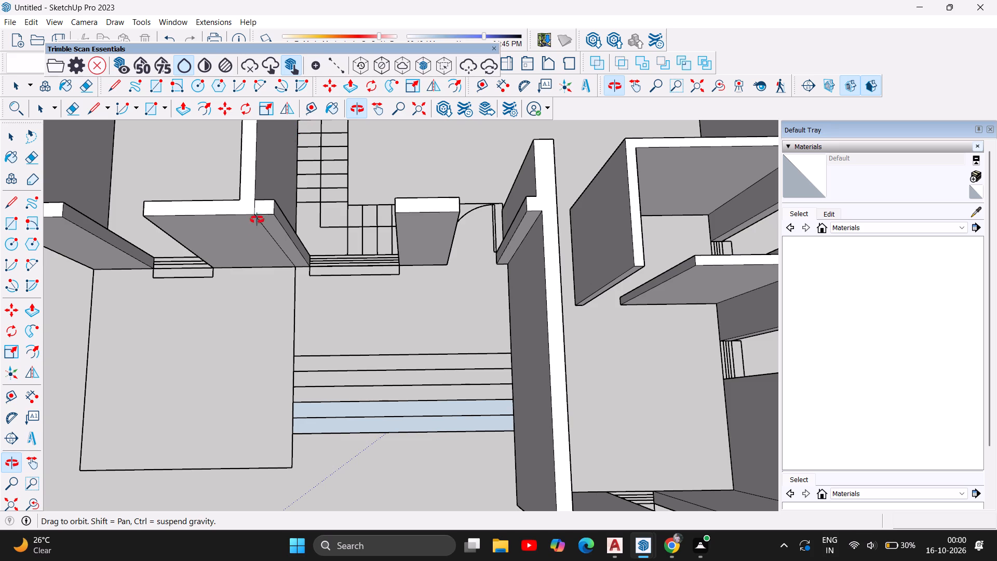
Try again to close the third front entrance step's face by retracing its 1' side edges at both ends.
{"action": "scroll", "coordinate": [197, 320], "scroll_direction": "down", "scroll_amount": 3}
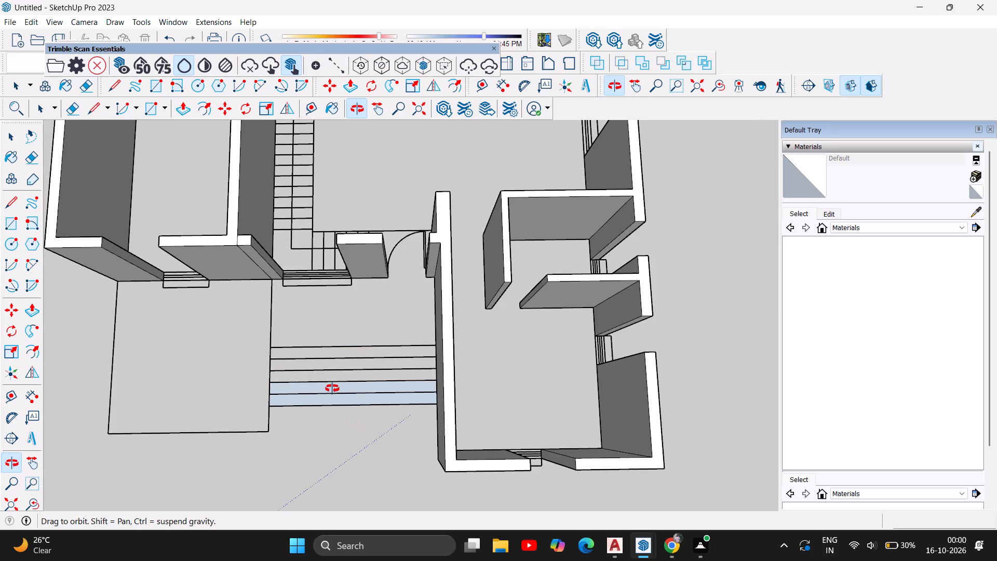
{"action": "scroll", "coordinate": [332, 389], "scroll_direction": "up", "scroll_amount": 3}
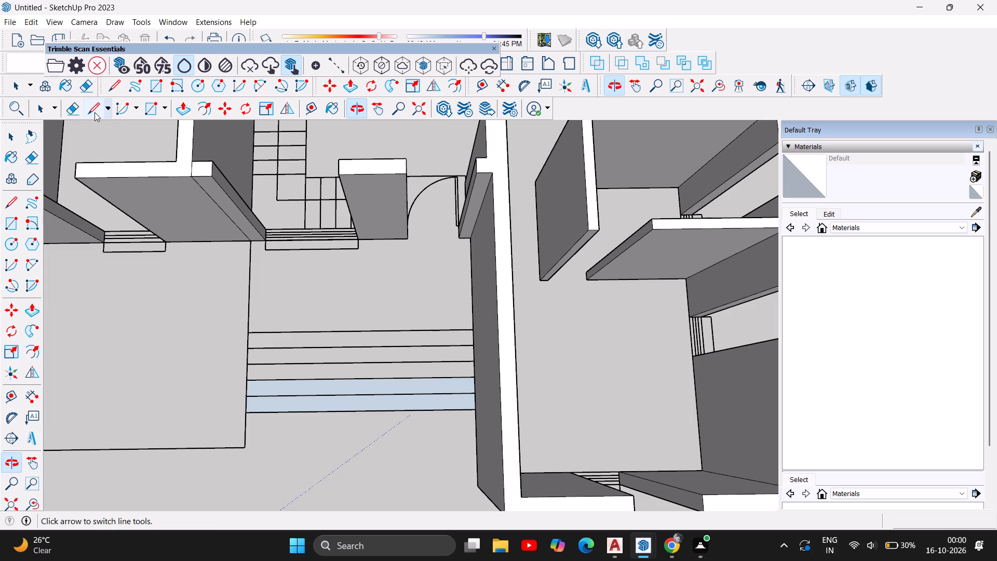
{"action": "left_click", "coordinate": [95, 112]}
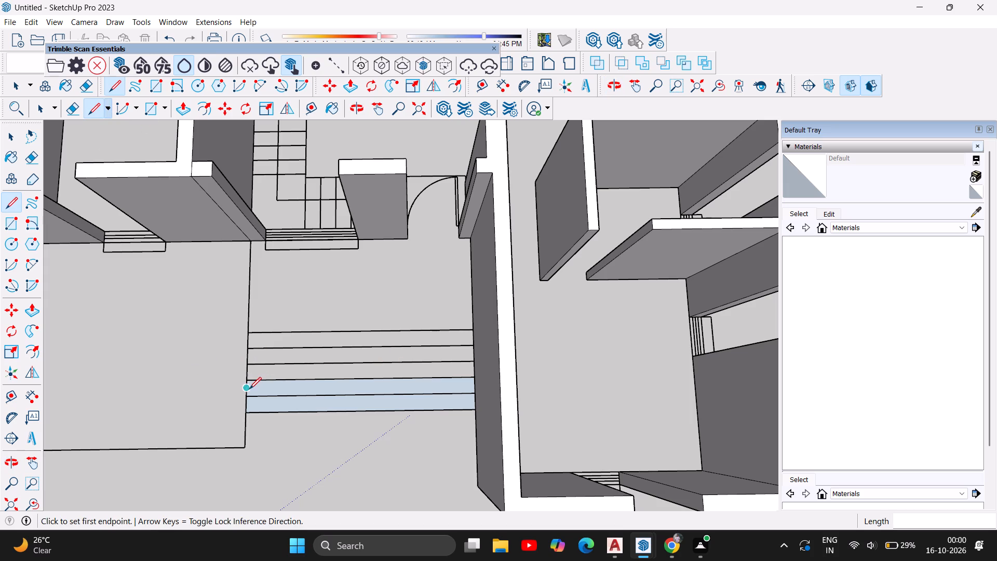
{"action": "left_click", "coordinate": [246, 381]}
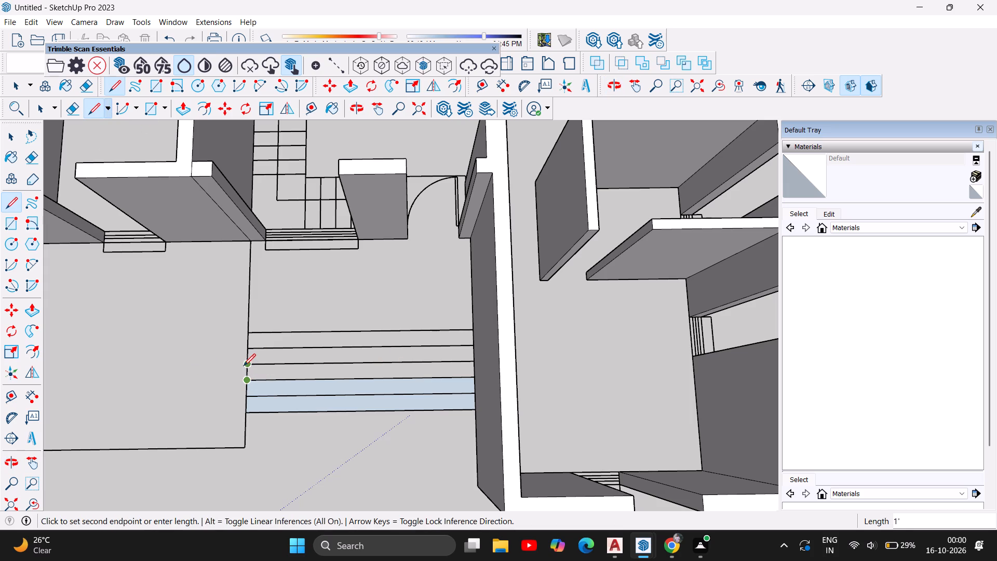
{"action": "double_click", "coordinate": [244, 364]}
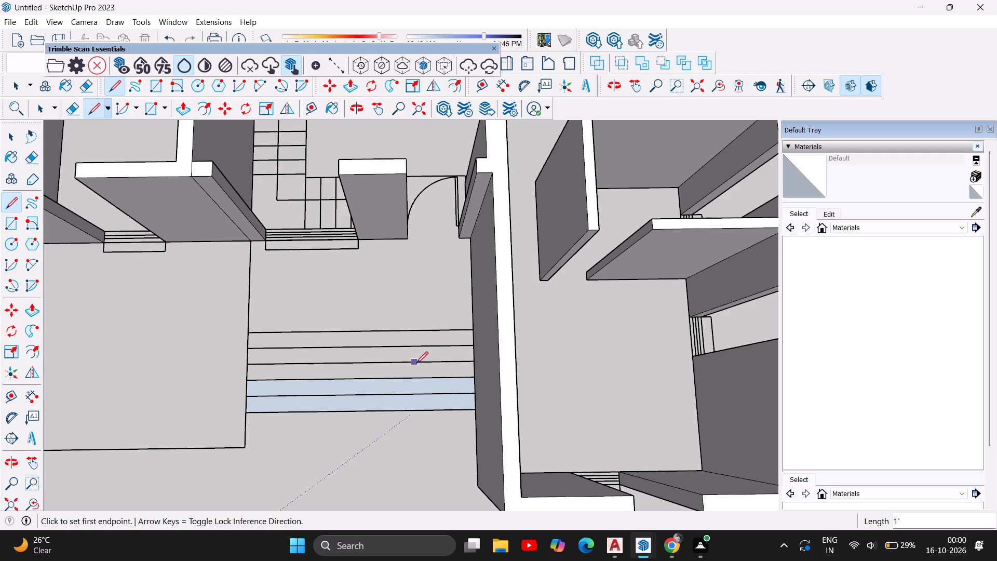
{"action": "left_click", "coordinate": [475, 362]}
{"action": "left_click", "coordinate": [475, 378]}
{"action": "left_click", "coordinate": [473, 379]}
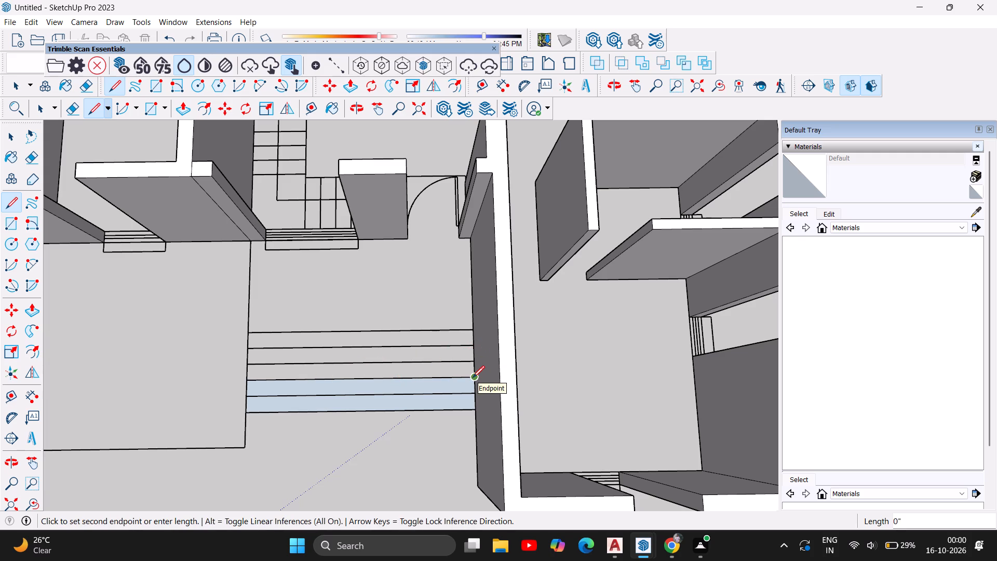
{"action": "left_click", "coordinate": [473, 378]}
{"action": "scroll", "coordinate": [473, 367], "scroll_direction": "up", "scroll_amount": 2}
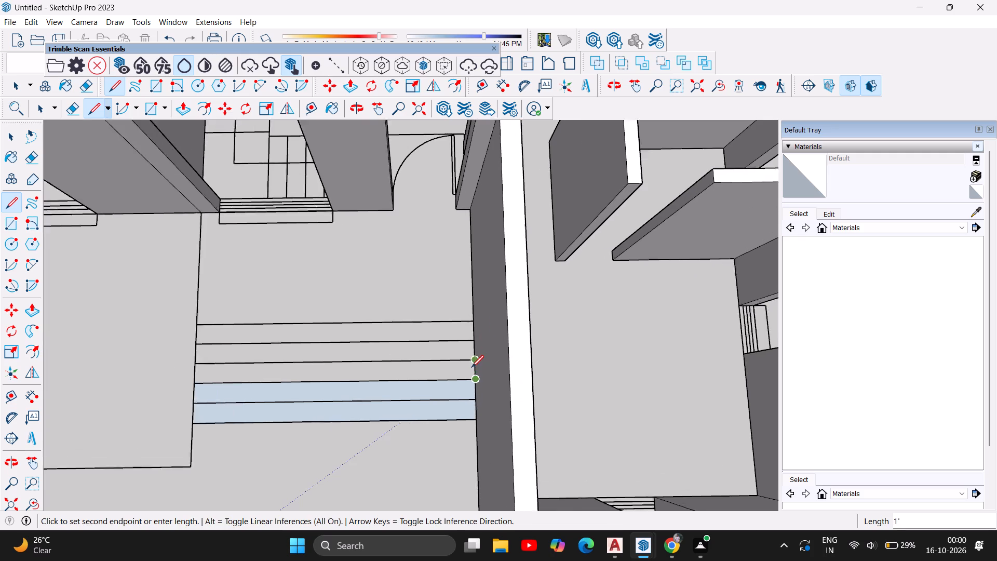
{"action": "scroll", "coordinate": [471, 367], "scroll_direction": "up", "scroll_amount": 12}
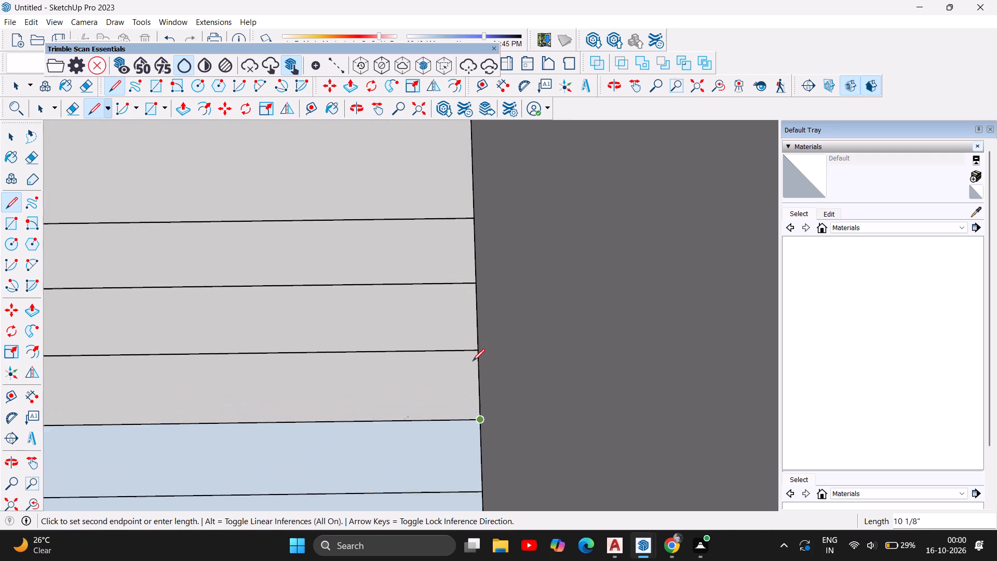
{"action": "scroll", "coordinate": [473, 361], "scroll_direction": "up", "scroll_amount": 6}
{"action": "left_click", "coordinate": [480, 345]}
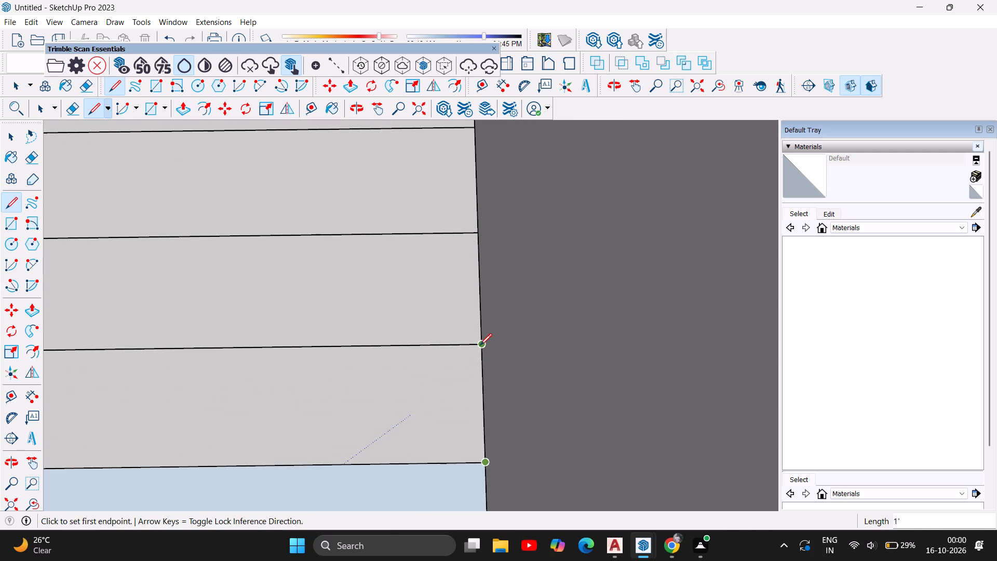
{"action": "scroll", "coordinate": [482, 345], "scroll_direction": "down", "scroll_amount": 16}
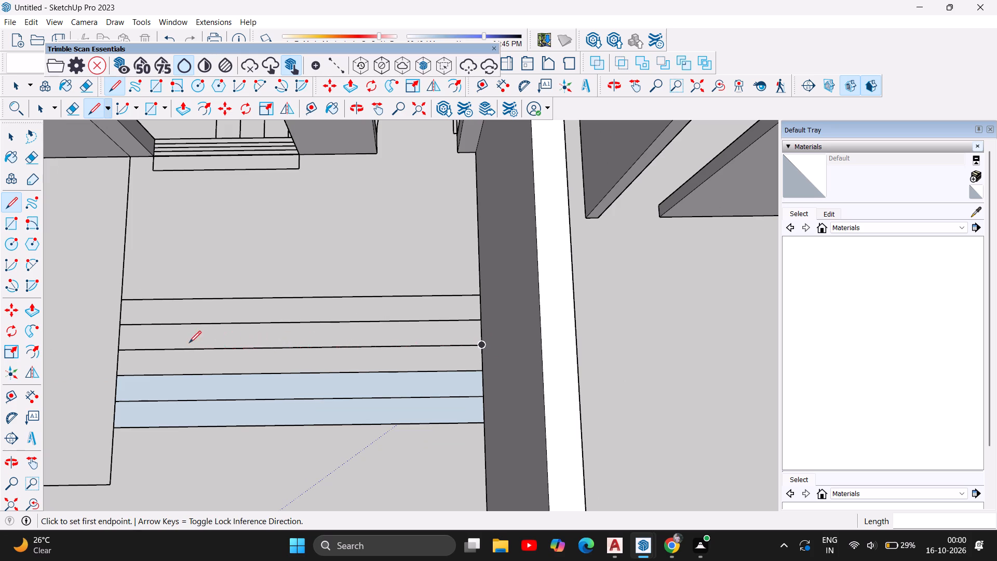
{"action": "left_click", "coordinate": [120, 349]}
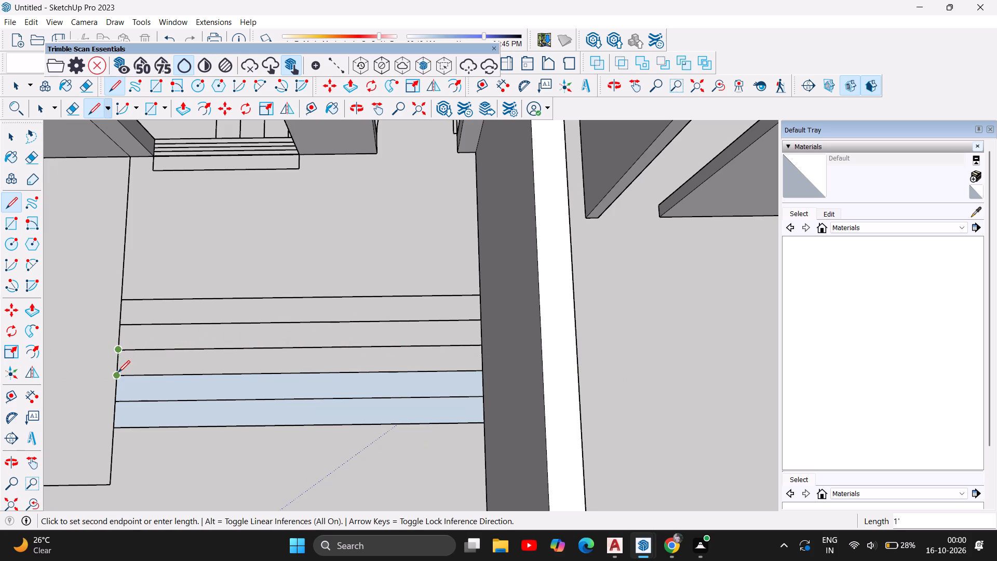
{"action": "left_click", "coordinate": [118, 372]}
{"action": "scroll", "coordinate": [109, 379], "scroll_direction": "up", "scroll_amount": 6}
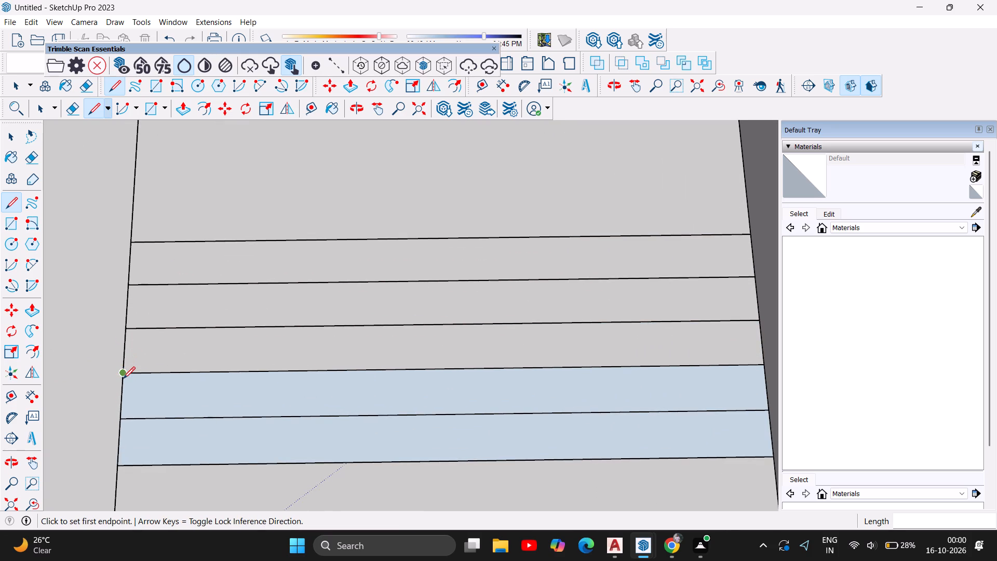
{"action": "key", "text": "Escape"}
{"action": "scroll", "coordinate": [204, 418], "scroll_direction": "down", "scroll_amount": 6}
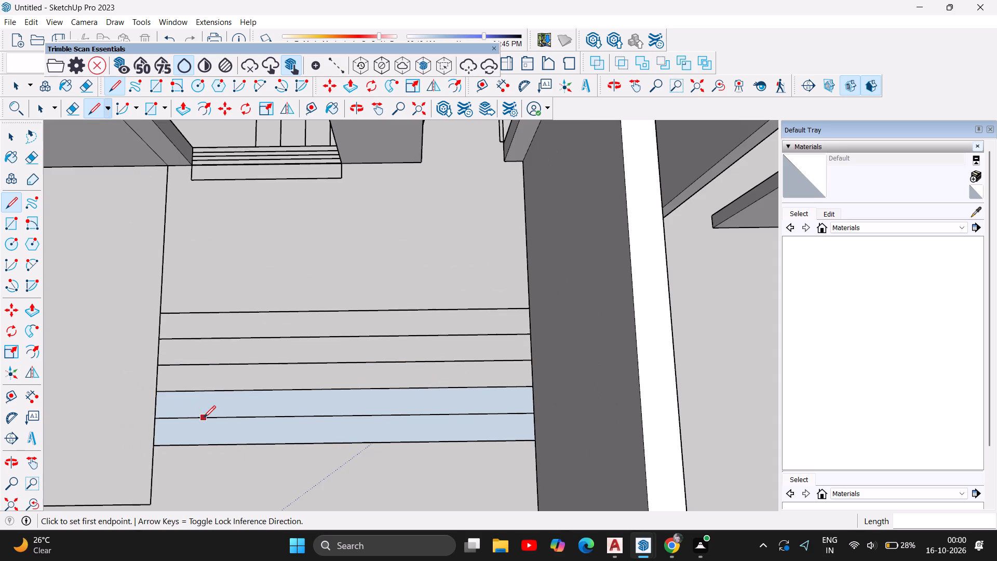
Trace the side line of the three inner entrance steps beside the rectangular slab, and close the third step's face along its 14' 3" edges.
{"action": "left_click", "coordinate": [161, 314]}
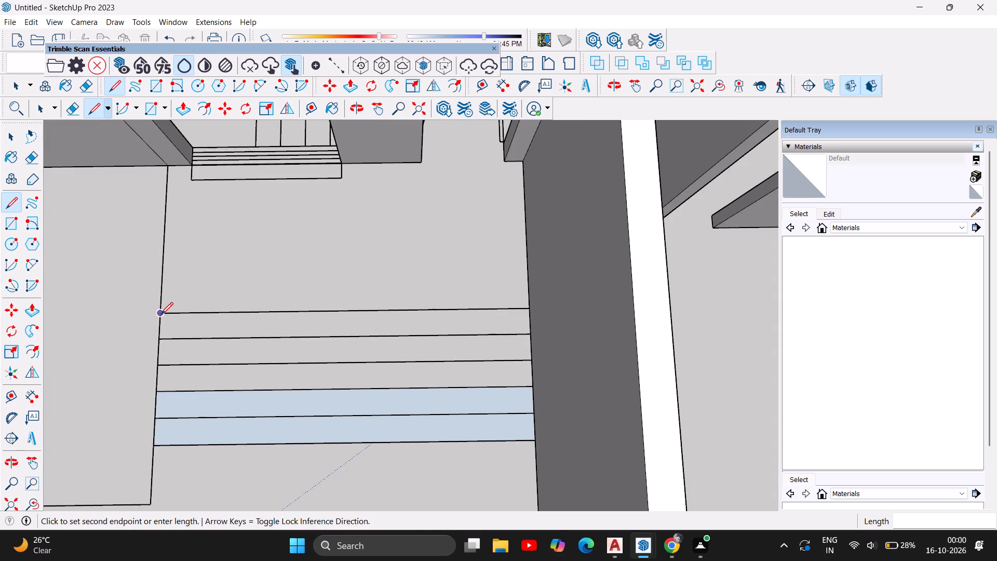
{"action": "left_click", "coordinate": [158, 388]}
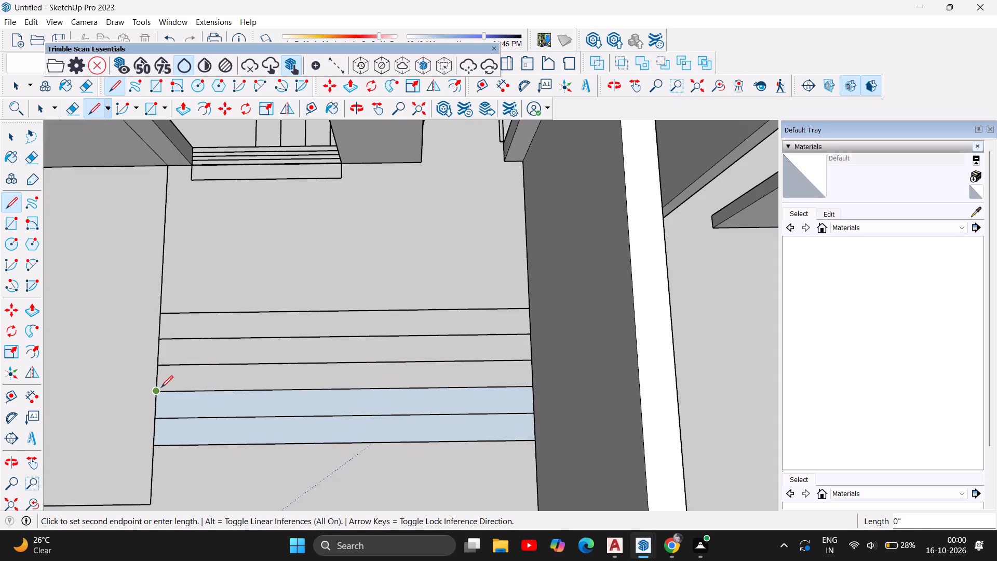
{"action": "left_click", "coordinate": [529, 386]}
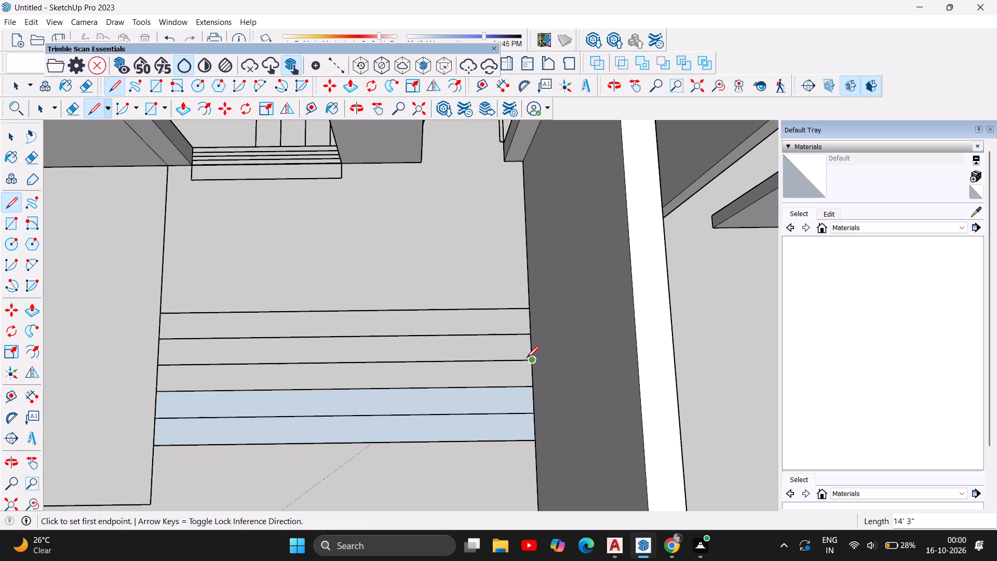
{"action": "left_click", "coordinate": [530, 360]}
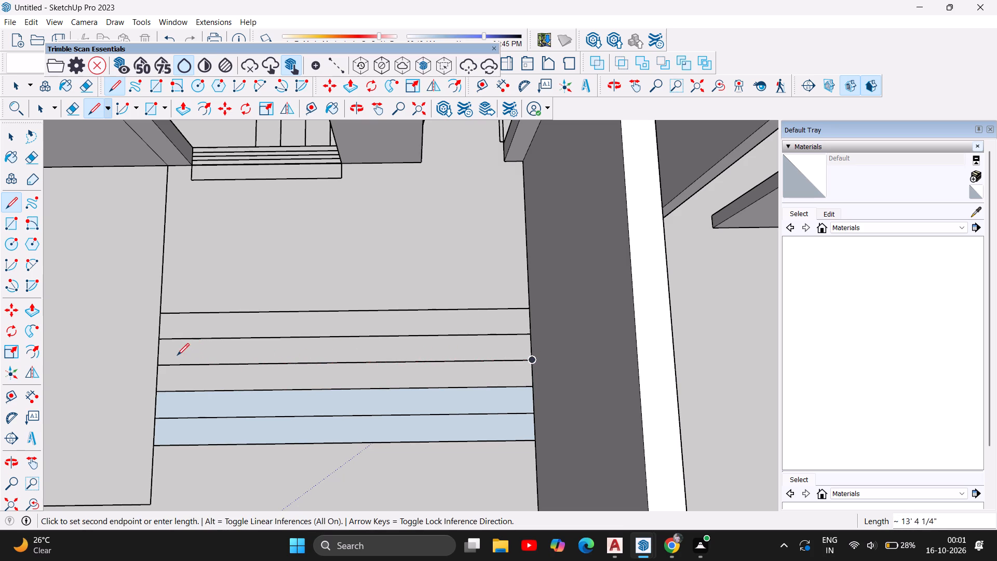
{"action": "left_click", "coordinate": [157, 365]}
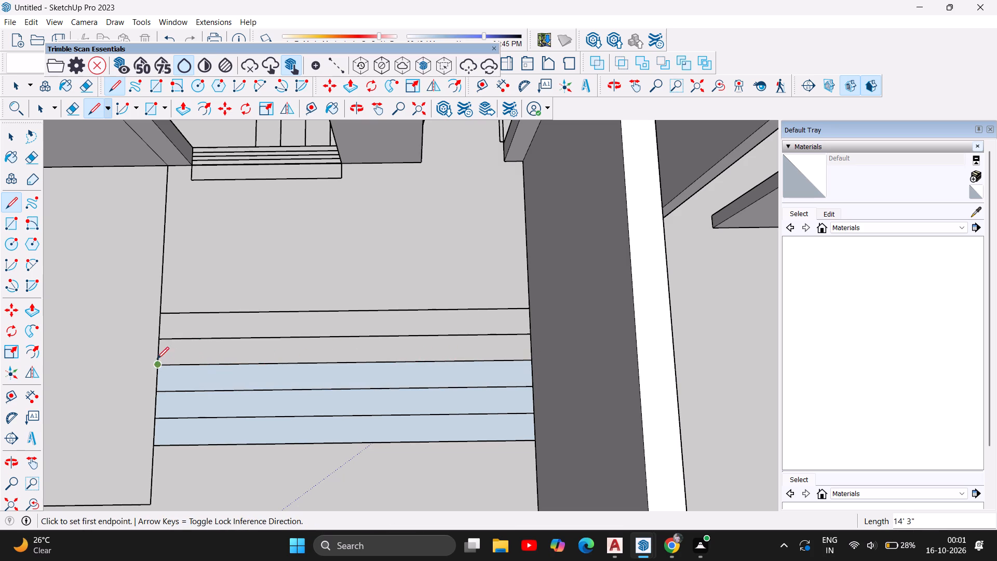
Trace the remaining 14' 3" long edges of the fourth and fifth front entrance steps to close both faces.
{"action": "left_click", "coordinate": [160, 341]}
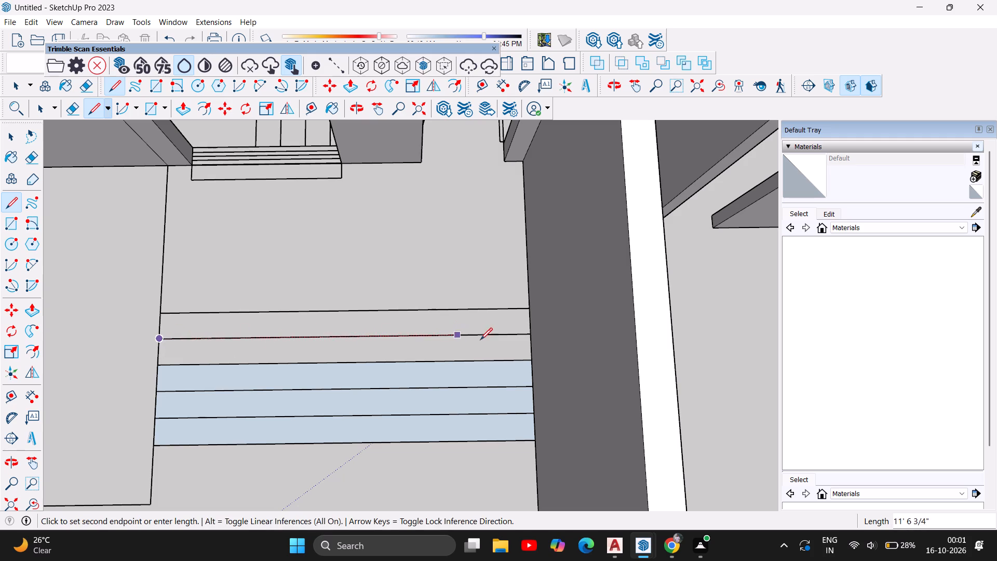
{"action": "left_click", "coordinate": [529, 333]}
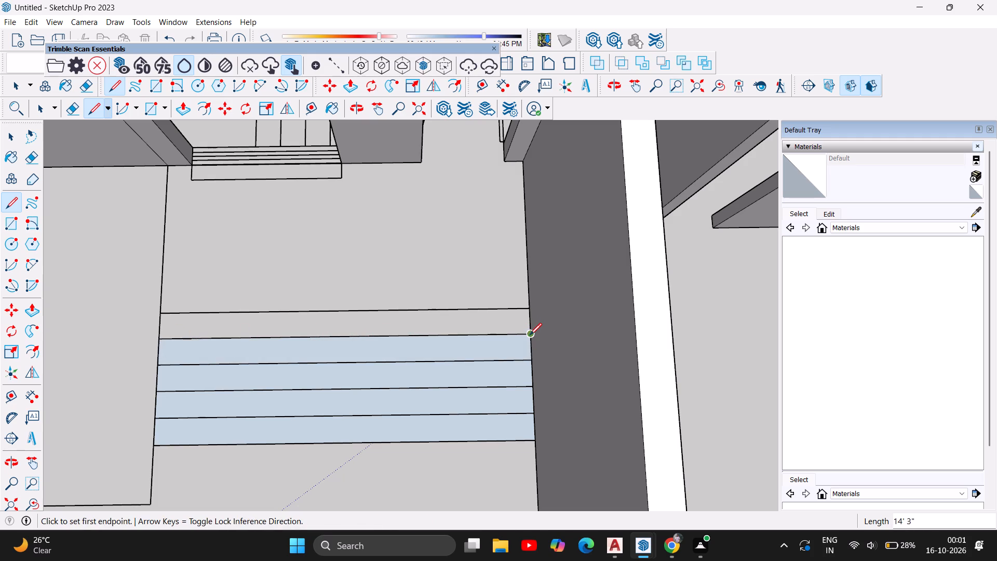
{"action": "left_click", "coordinate": [526, 307]}
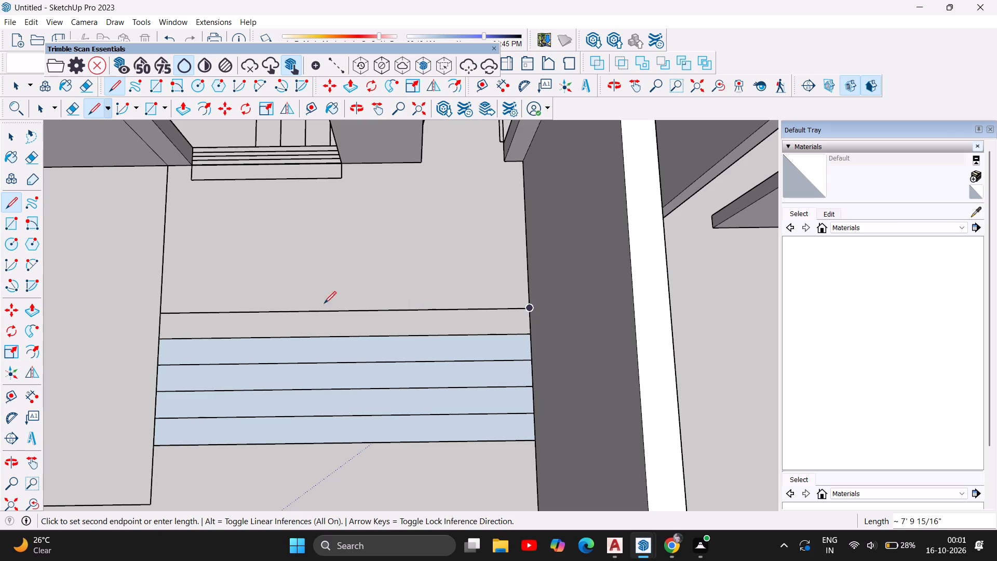
{"action": "double_click", "coordinate": [157, 313]}
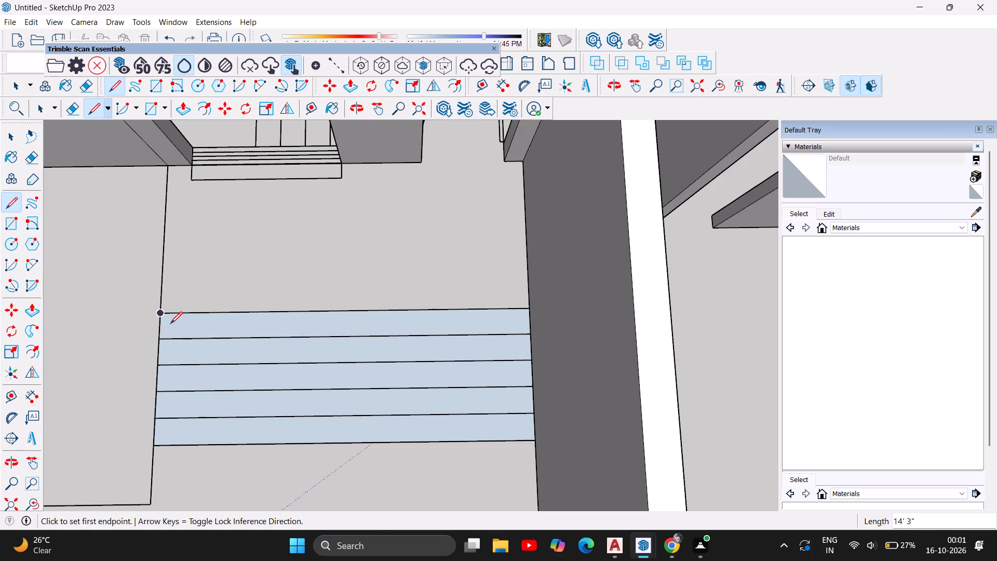
{"action": "key", "text": "Escape"}
Extrude the outermost front entrance step face downward by about 3 11/16".
{"action": "left_click", "coordinate": [356, 86]}
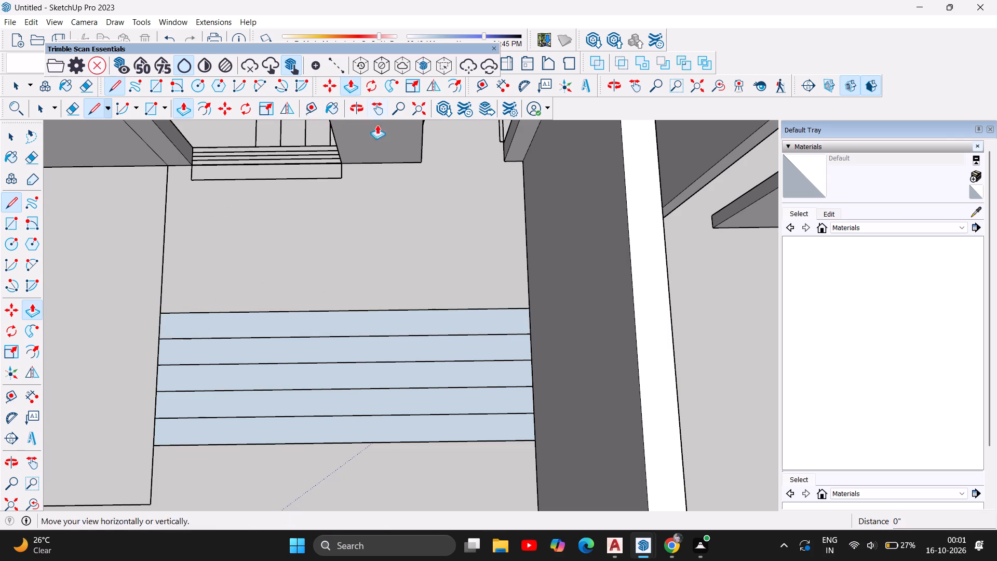
{"action": "scroll", "coordinate": [450, 457], "scroll_direction": "down", "scroll_amount": 2}
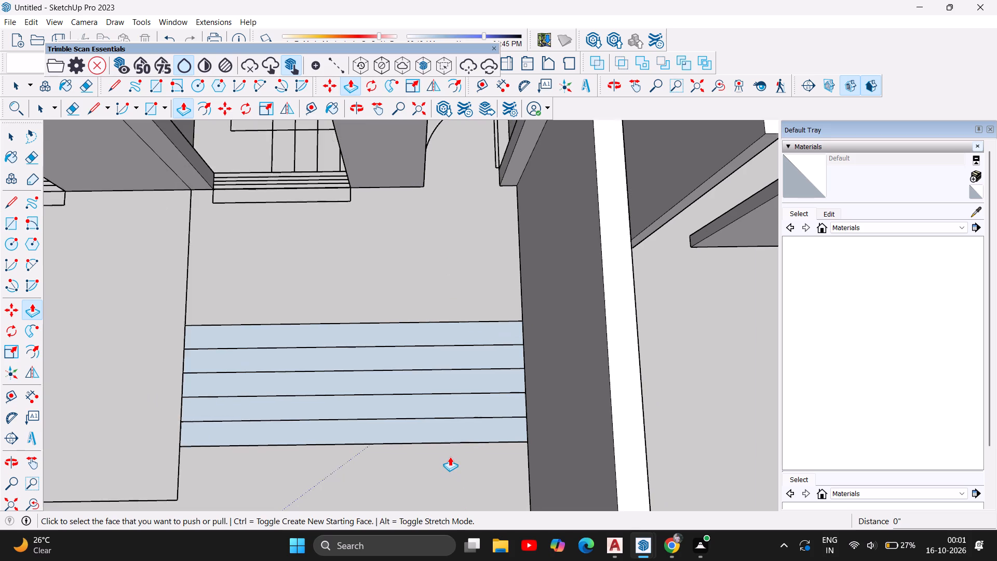
{"action": "scroll", "coordinate": [450, 457], "scroll_direction": "down", "scroll_amount": 8}
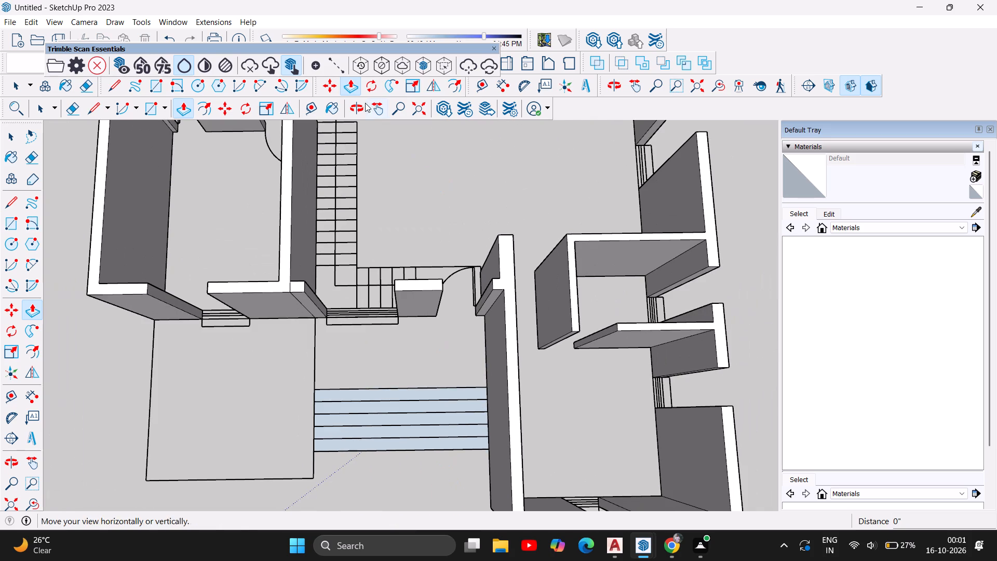
{"action": "left_click", "coordinate": [359, 106]}
{"action": "left_click_drag", "start_coordinate": [352, 377], "coordinate": [456, 257]}
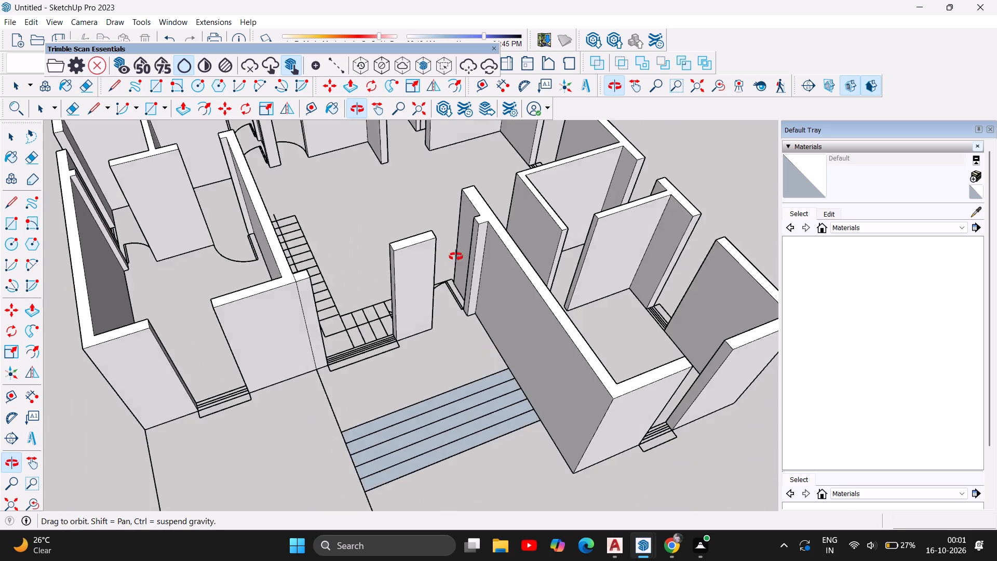
{"action": "left_click_drag", "start_coordinate": [456, 257], "coordinate": [672, 85]}
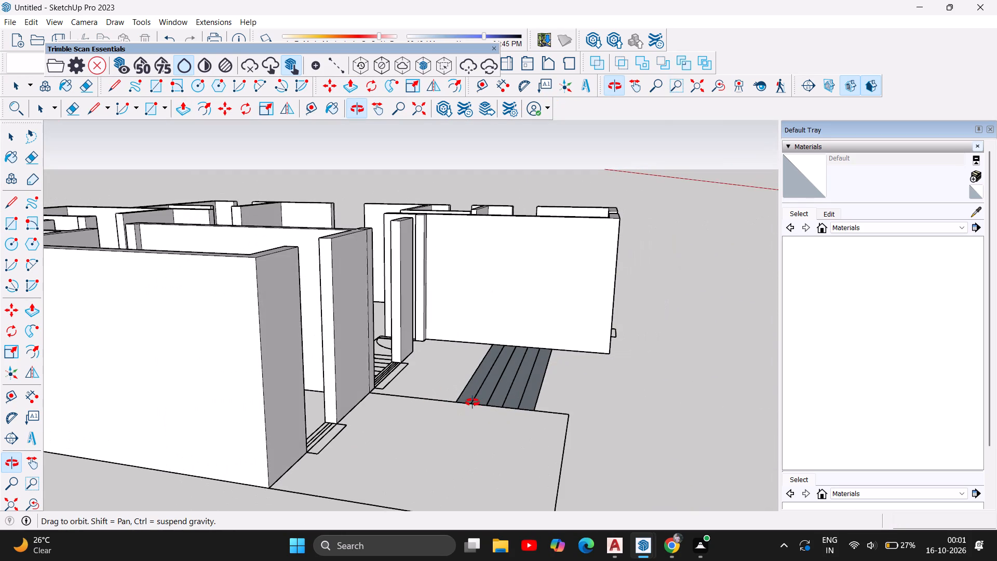
{"action": "scroll", "coordinate": [482, 402], "scroll_direction": "up", "scroll_amount": 10}
{"action": "scroll", "coordinate": [589, 429], "scroll_direction": "up", "scroll_amount": 5}
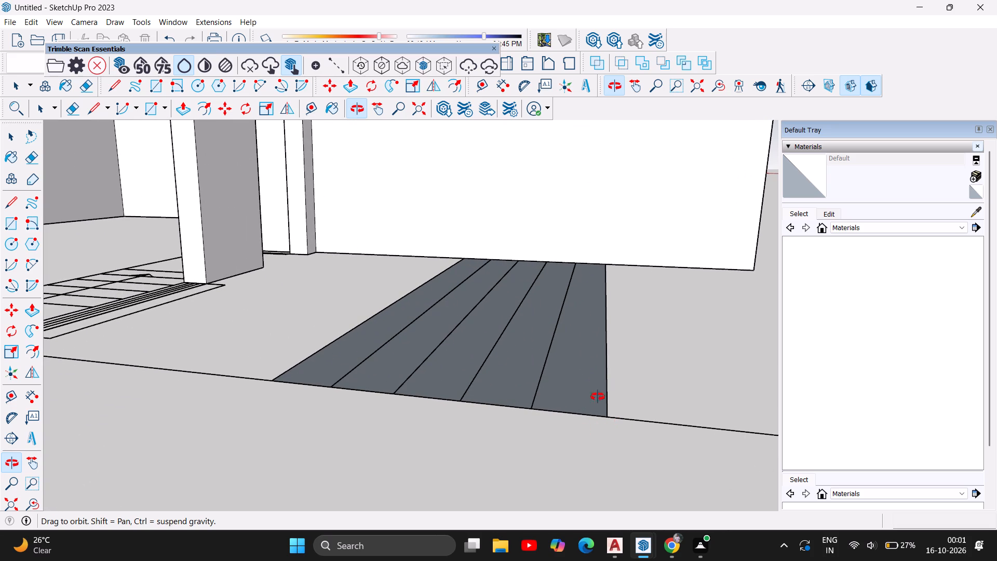
{"action": "double_click", "coordinate": [348, 87]}
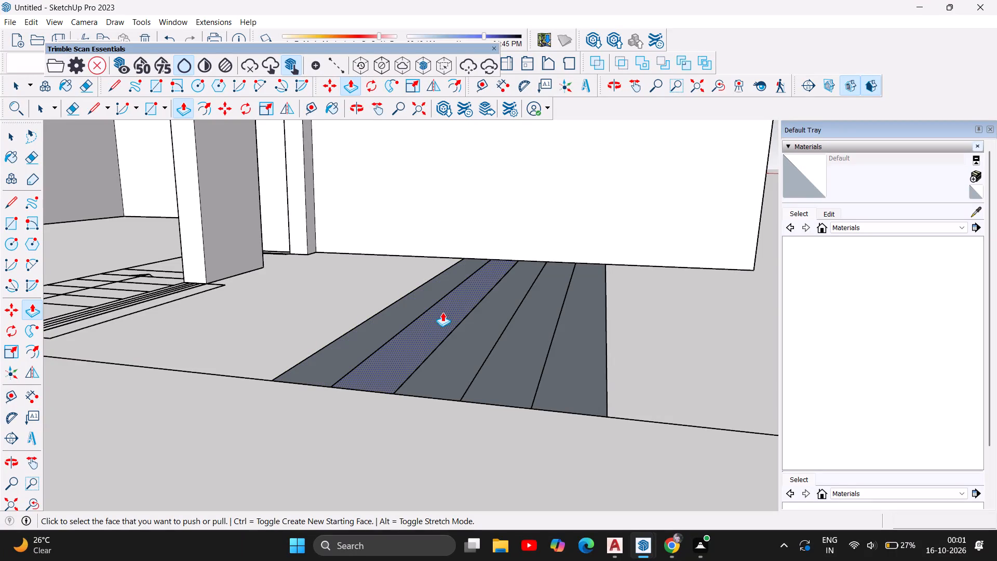
{"action": "left_click", "coordinate": [584, 351]}
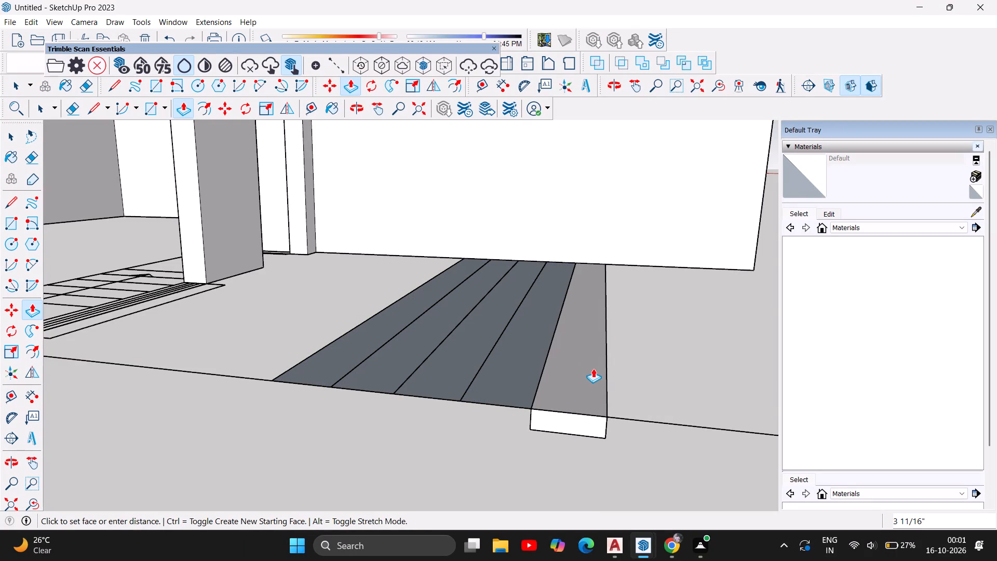
{"action": "left_click", "coordinate": [593, 368]}
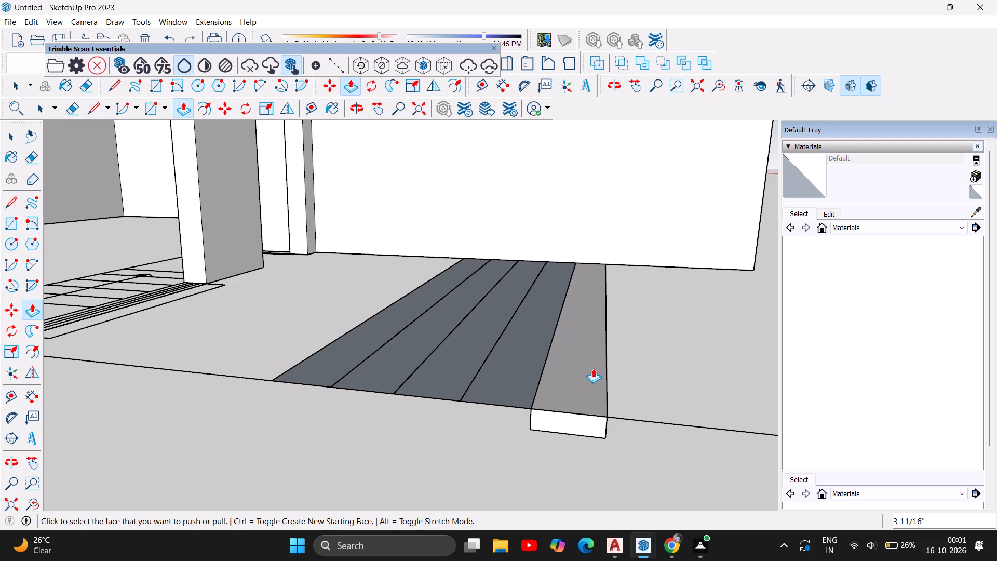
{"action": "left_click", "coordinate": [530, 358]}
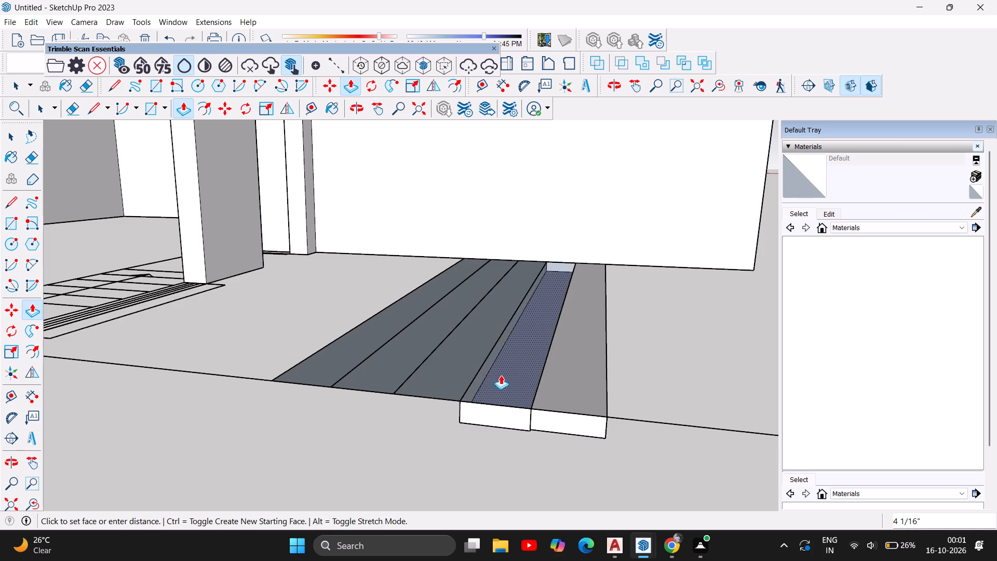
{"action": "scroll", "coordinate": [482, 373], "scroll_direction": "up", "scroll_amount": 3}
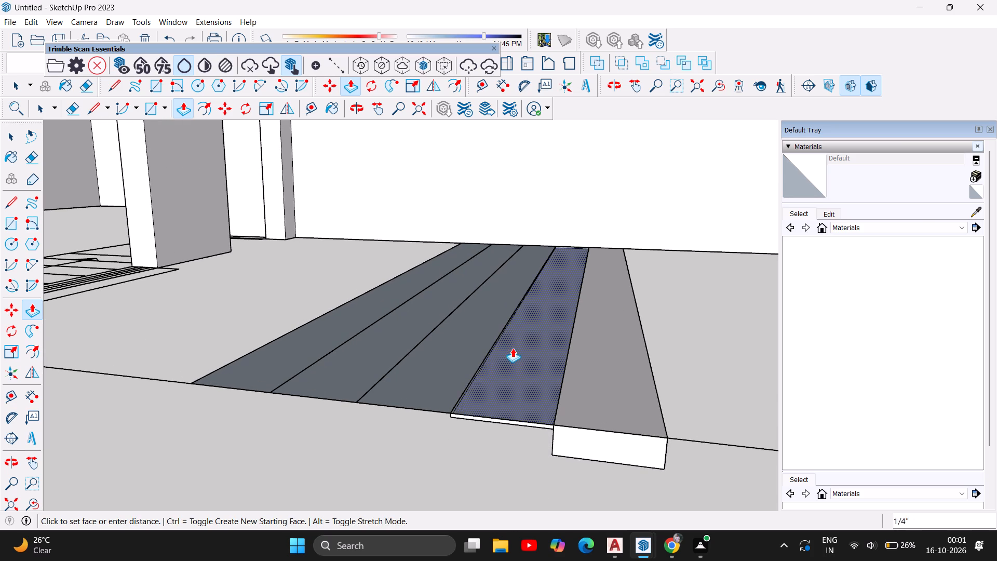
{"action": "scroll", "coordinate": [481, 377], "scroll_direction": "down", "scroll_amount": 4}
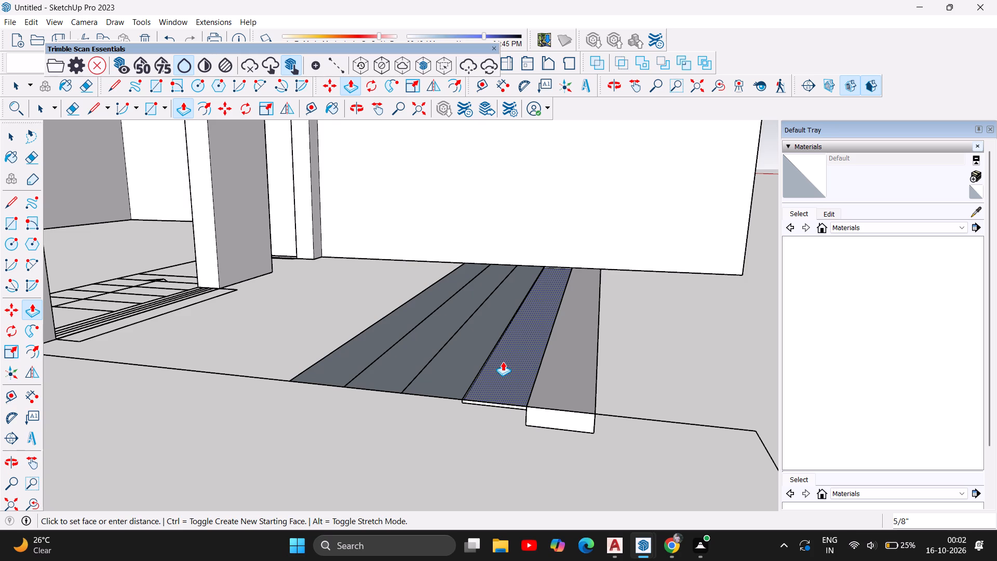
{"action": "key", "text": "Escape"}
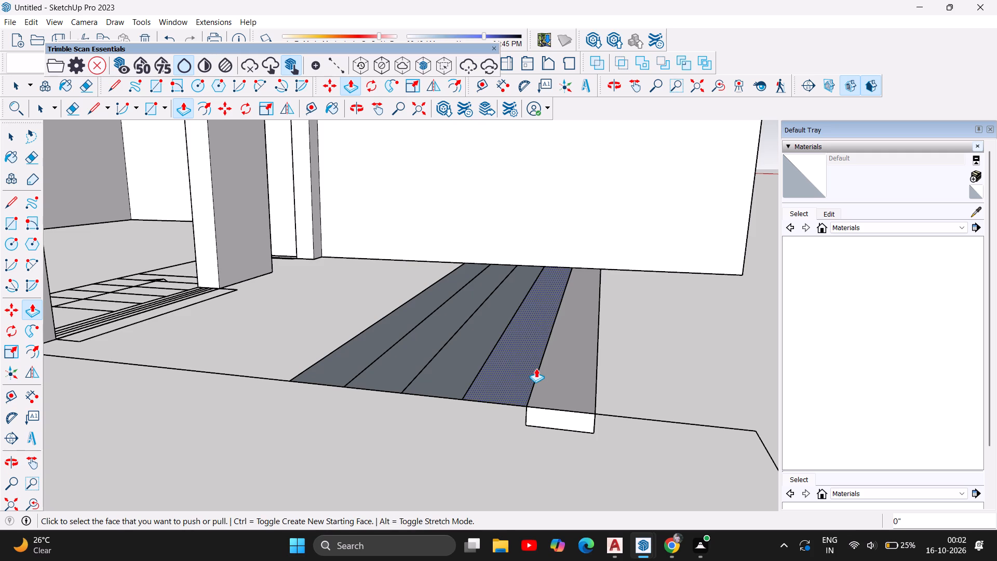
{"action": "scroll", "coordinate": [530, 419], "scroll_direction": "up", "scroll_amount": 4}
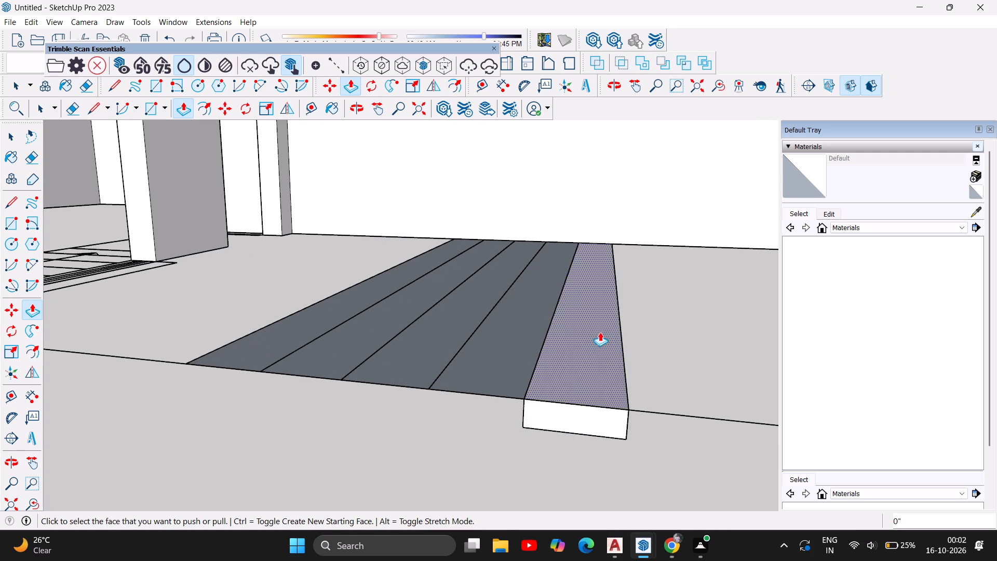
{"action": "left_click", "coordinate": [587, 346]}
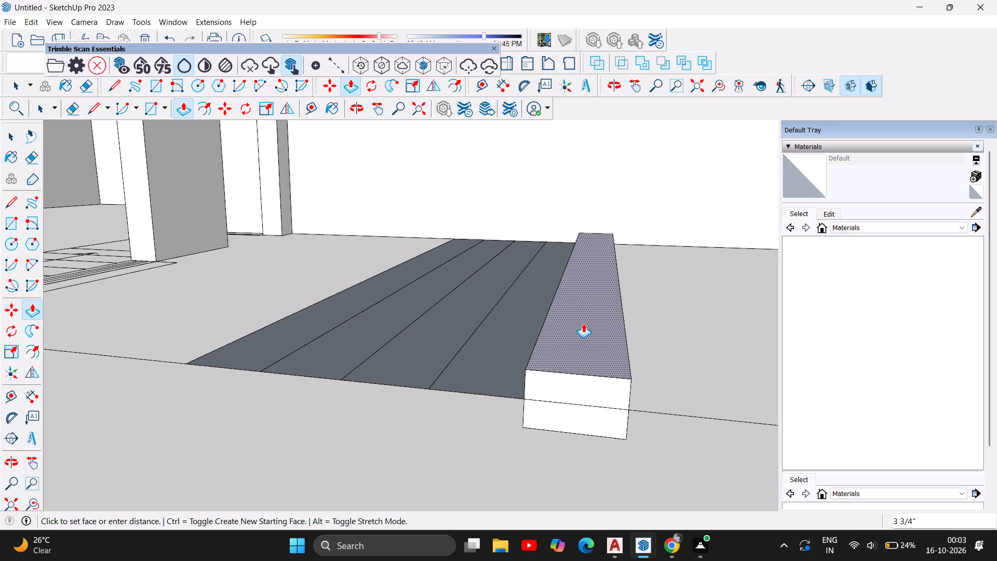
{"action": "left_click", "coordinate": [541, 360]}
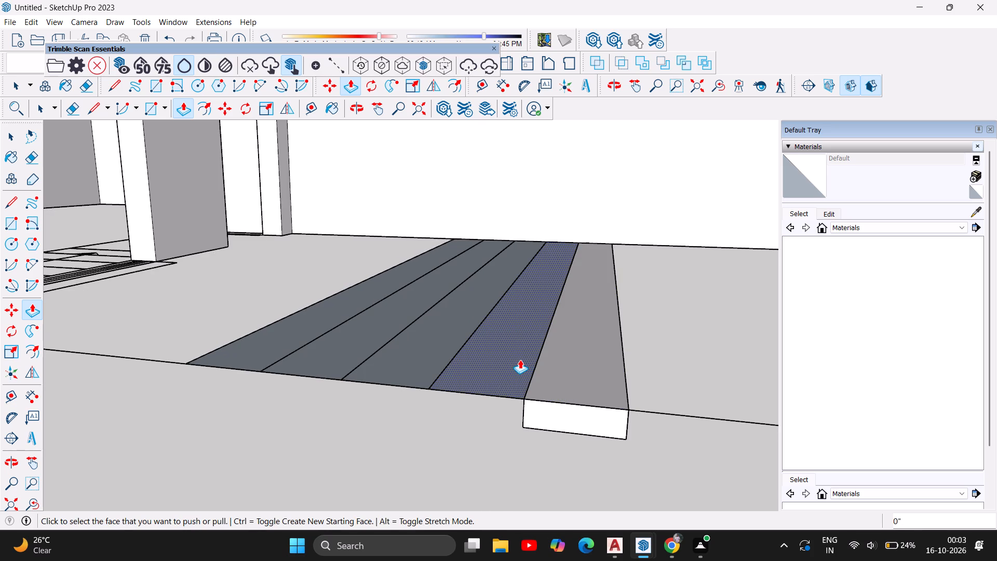
Extrude the entrance step face next to the outermost one downward by about 1/16".
{"action": "left_click", "coordinate": [520, 359]}
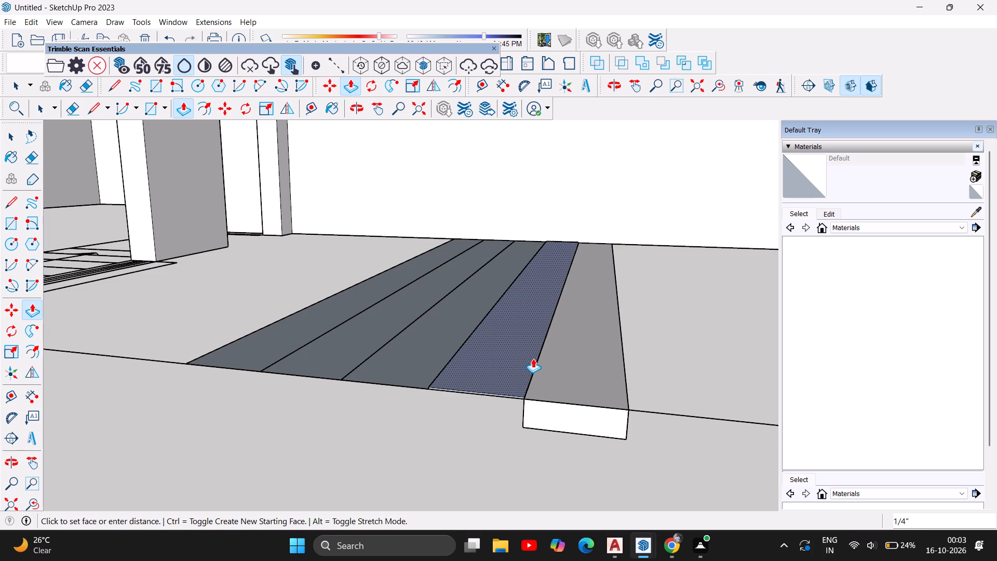
{"action": "double_click", "coordinate": [531, 360]}
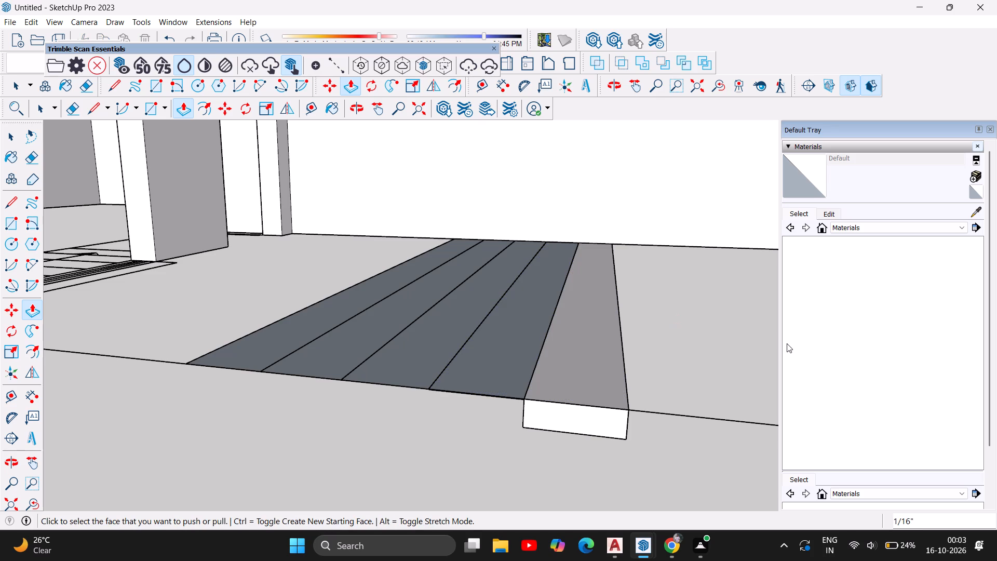
Extrude the front entrance step face next to the innermost one downward by about 3 5/8".
{"action": "scroll", "coordinate": [786, 343], "scroll_direction": "down", "scroll_amount": 2}
{"action": "scroll", "coordinate": [297, 368], "scroll_direction": "up", "scroll_amount": 4}
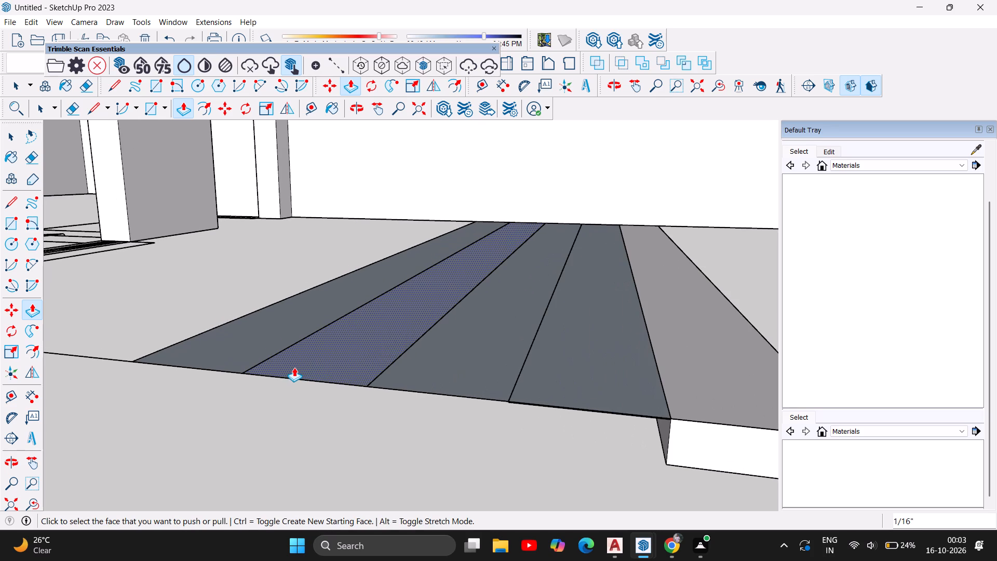
{"action": "left_click", "coordinate": [295, 366]}
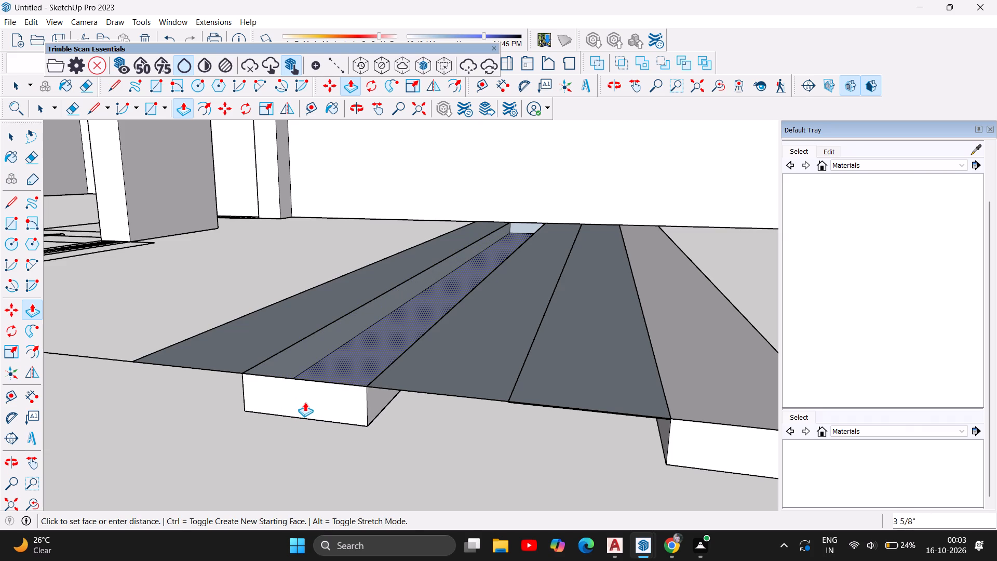
{"action": "left_click", "coordinate": [305, 402]}
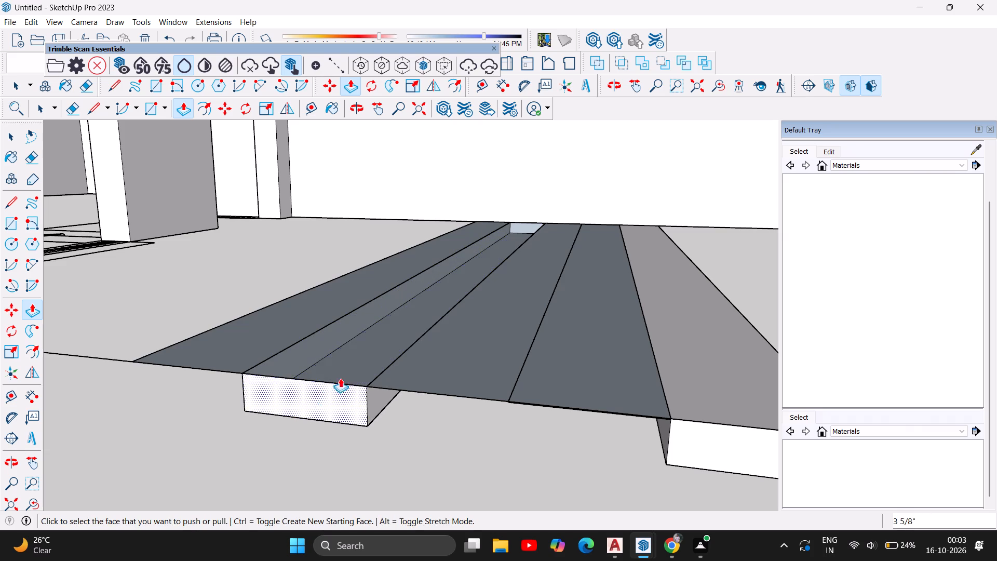
Extrude the middle front entrance step face downward by about 1/16", and extrude it again by about 3 9/16".
{"action": "left_click", "coordinate": [443, 360]}
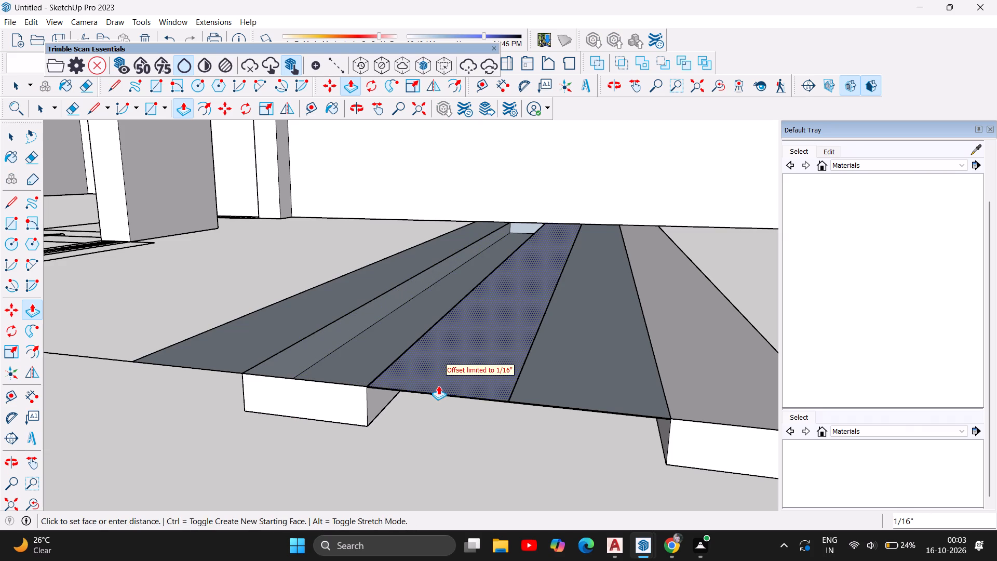
{"action": "left_click", "coordinate": [471, 363]}
{"action": "scroll", "coordinate": [473, 351], "scroll_direction": "up", "scroll_amount": 3}
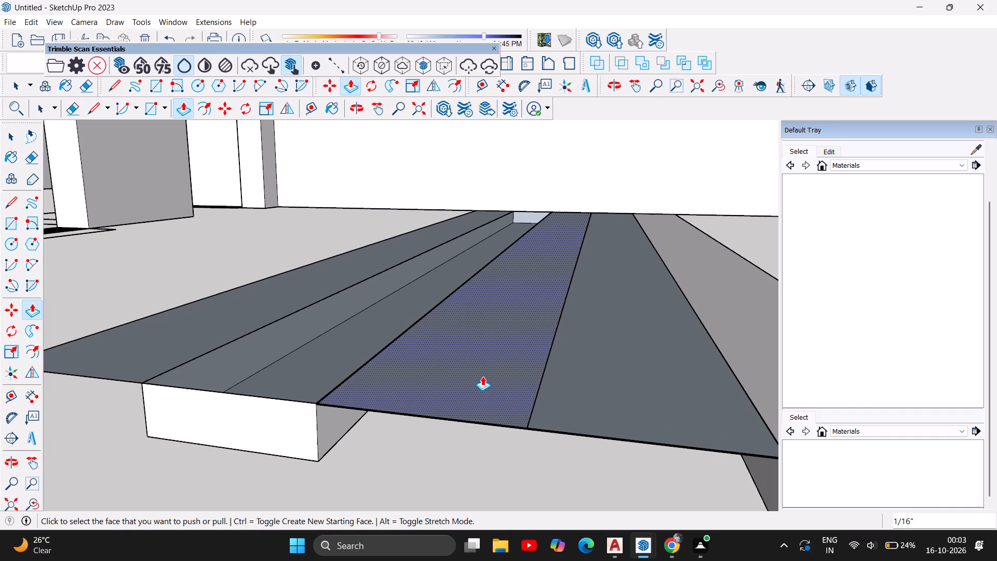
{"action": "scroll", "coordinate": [353, 360], "scroll_direction": "down", "scroll_amount": 4}
{"action": "scroll", "coordinate": [401, 423], "scroll_direction": "up", "scroll_amount": 9}
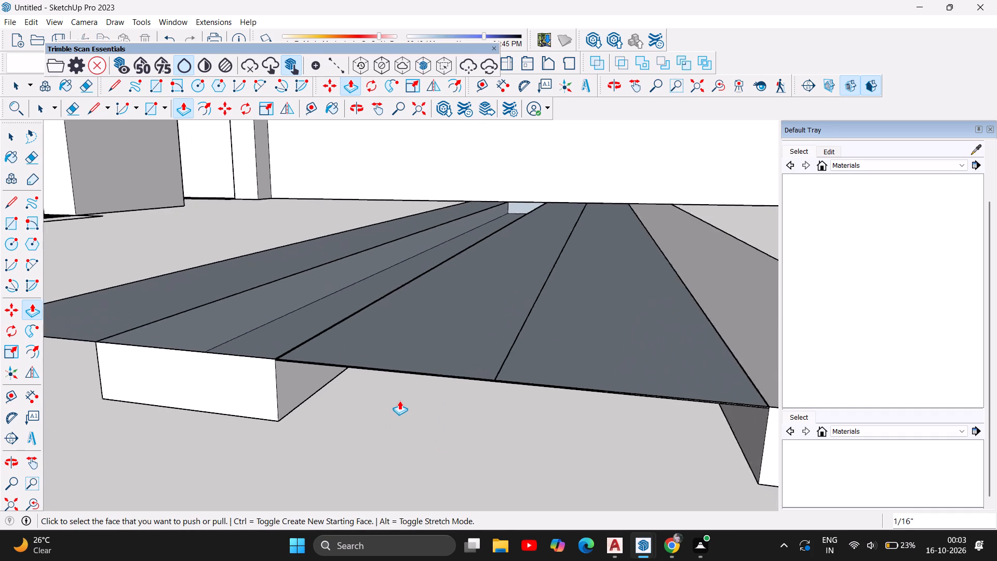
{"action": "scroll", "coordinate": [399, 400], "scroll_direction": "up", "scroll_amount": 15}
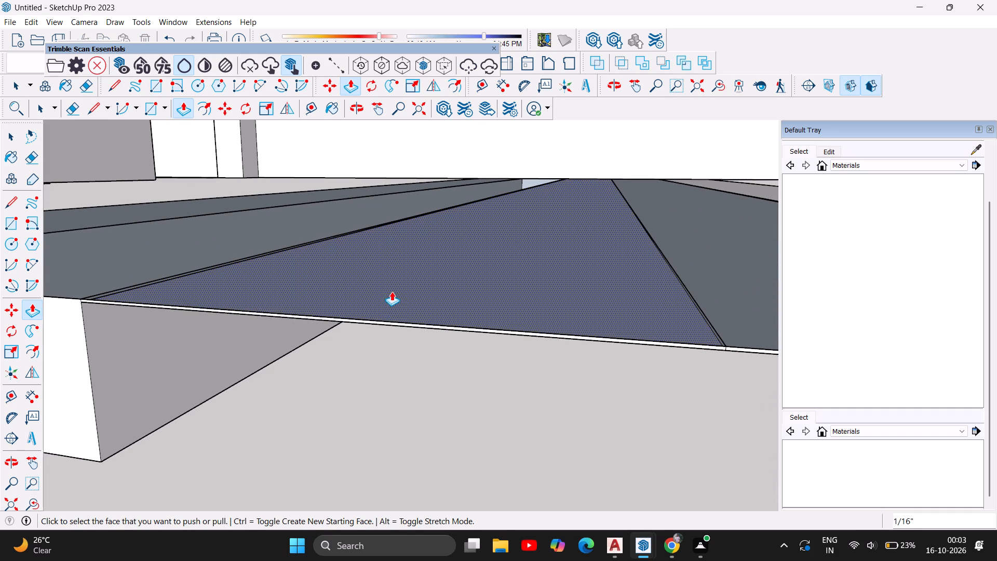
{"action": "left_click", "coordinate": [394, 287]}
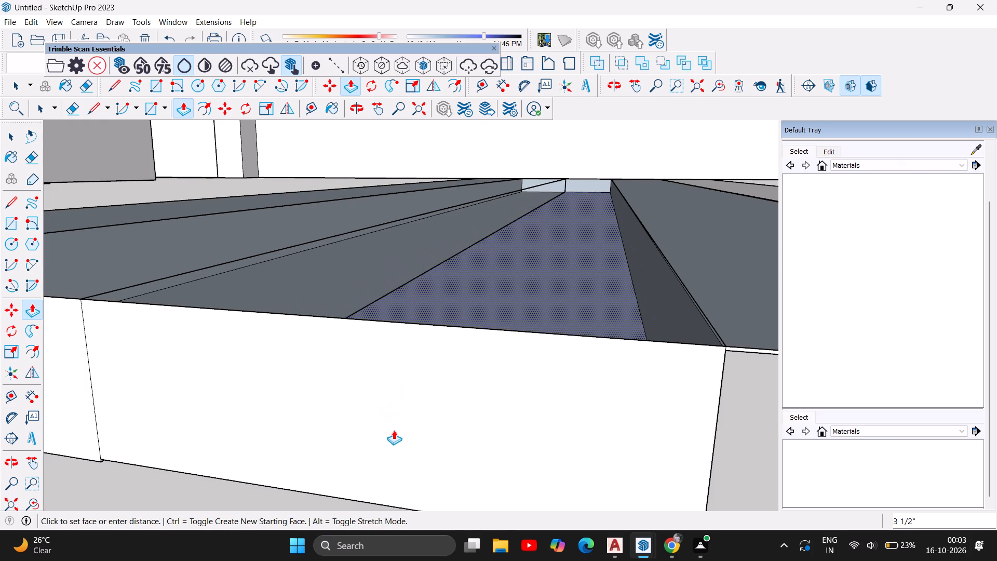
{"action": "left_click", "coordinate": [394, 430]}
Extrude the innermost front entrance step face downward by about 3 5/8", level with the neighbouring step.
{"action": "scroll", "coordinate": [389, 426], "scroll_direction": "down", "scroll_amount": 11}
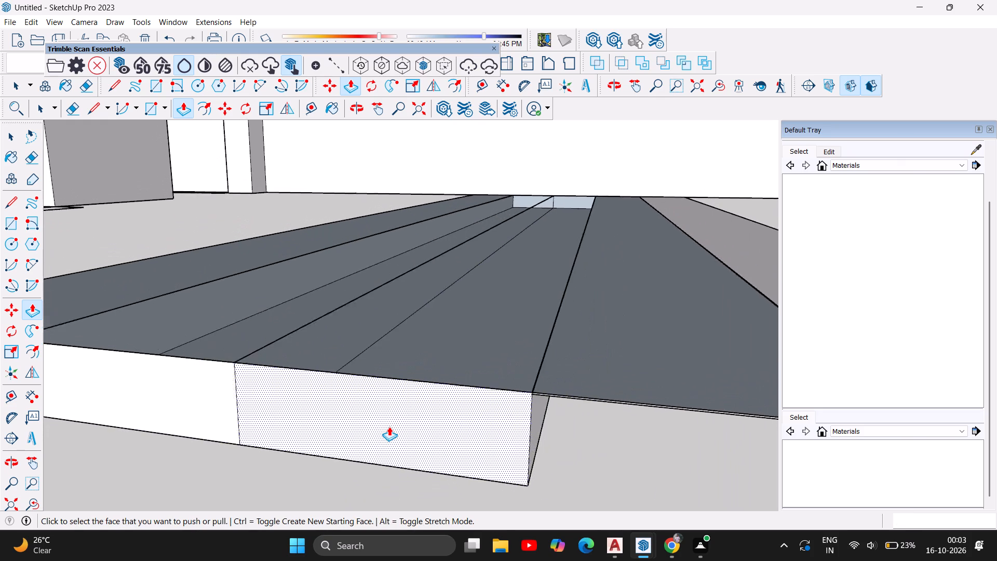
{"action": "scroll", "coordinate": [389, 426], "scroll_direction": "down", "scroll_amount": 12}
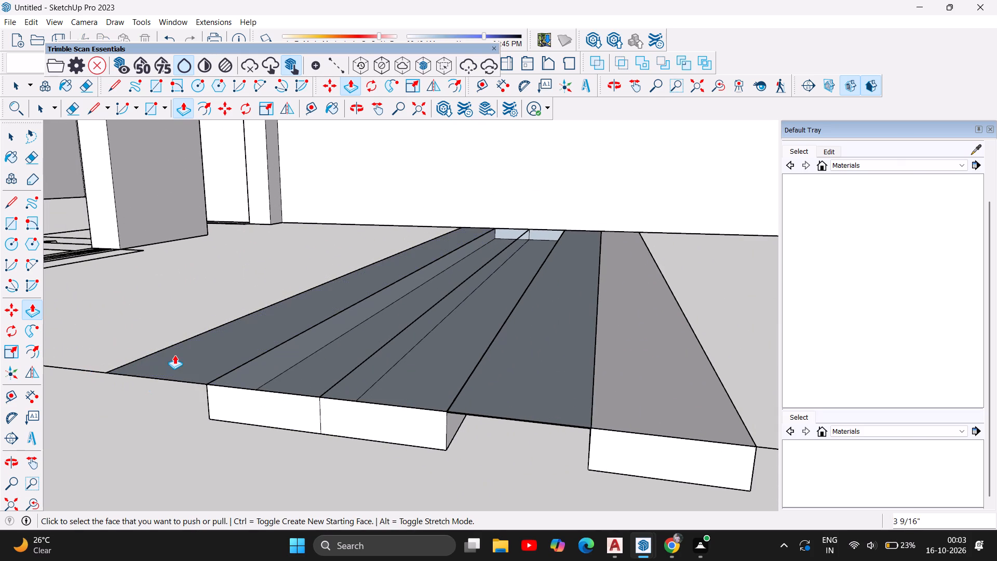
{"action": "left_click", "coordinate": [176, 355]}
{"action": "left_click", "coordinate": [189, 393]}
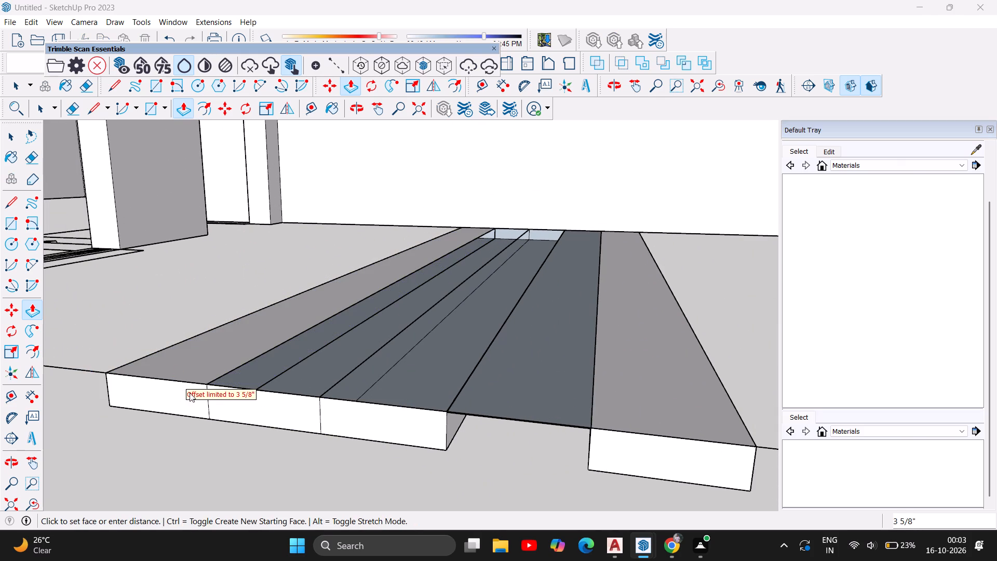
{"action": "left_click", "coordinate": [204, 402]}
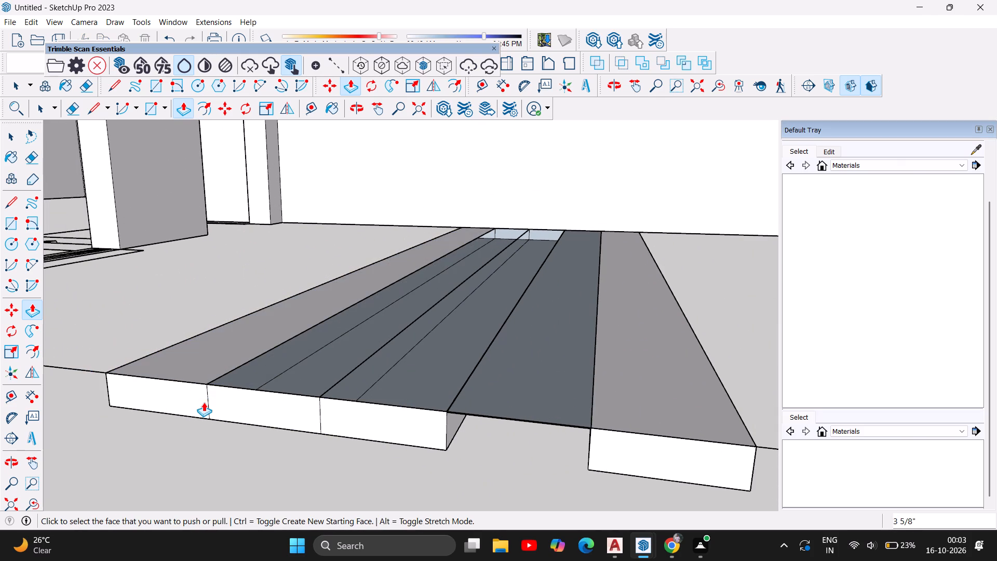
Extrude the front entrance step face next to the outermost one downward by about 3 9/16", level with the middle step.
{"action": "left_click", "coordinate": [510, 381]}
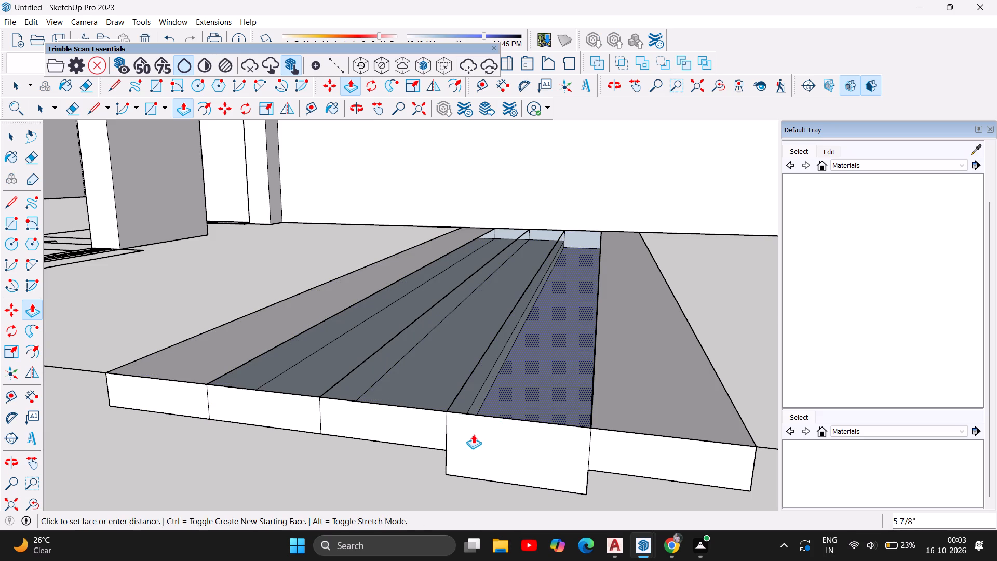
{"action": "scroll", "coordinate": [449, 431], "scroll_direction": "up", "scroll_amount": 3}
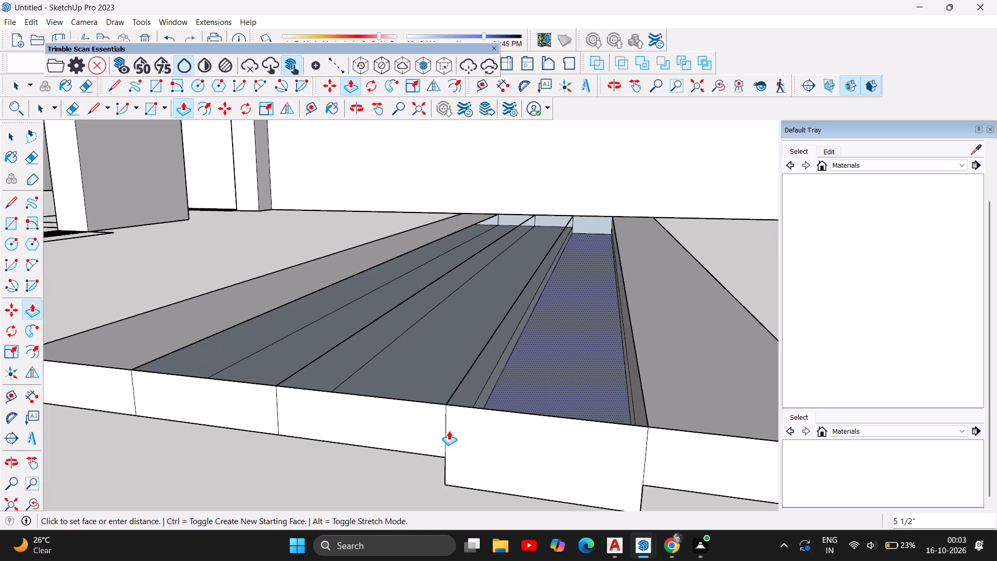
{"action": "scroll", "coordinate": [449, 431], "scroll_direction": "up", "scroll_amount": 1}
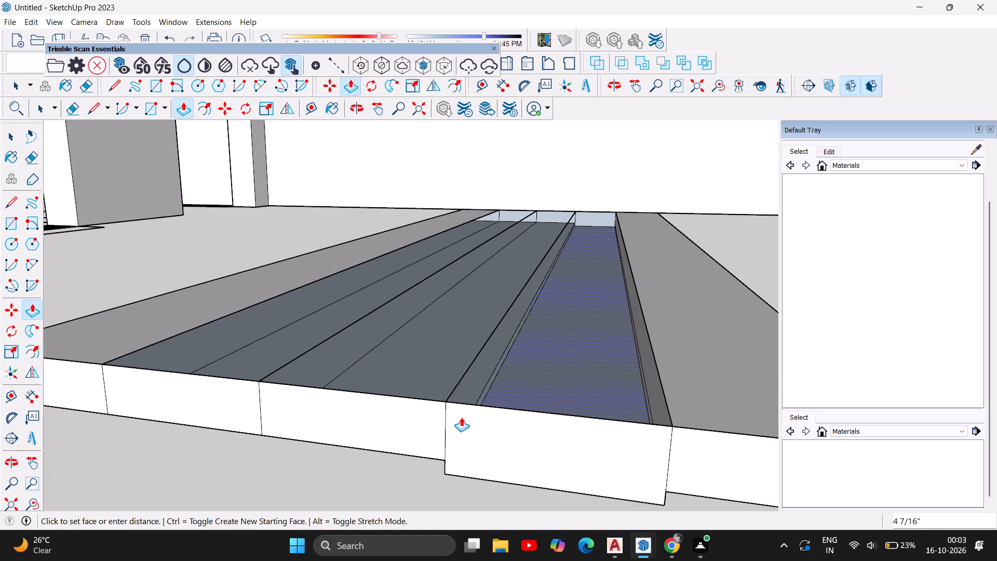
{"action": "scroll", "coordinate": [444, 463], "scroll_direction": "up", "scroll_amount": 1}
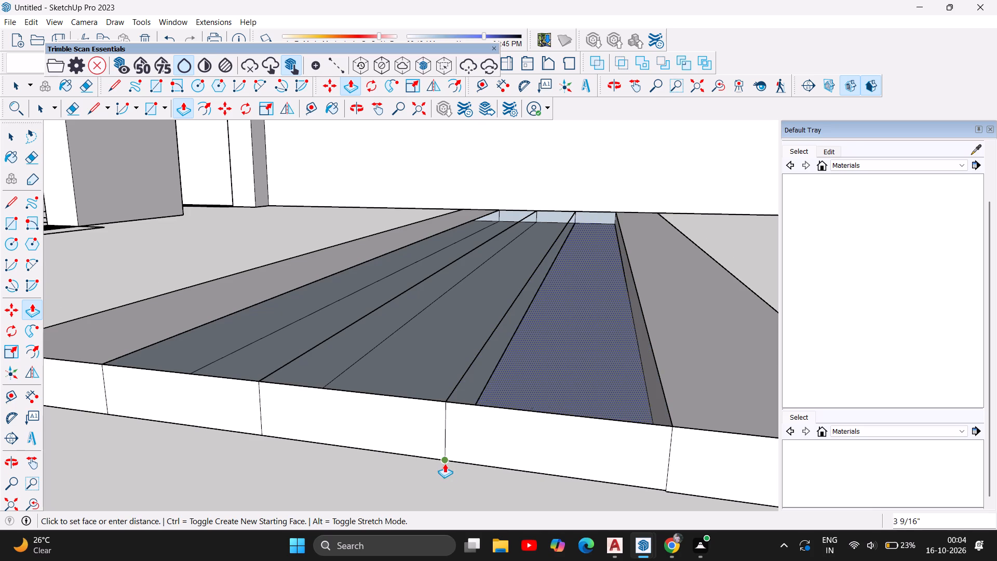
{"action": "scroll", "coordinate": [444, 463], "scroll_direction": "up", "scroll_amount": 1}
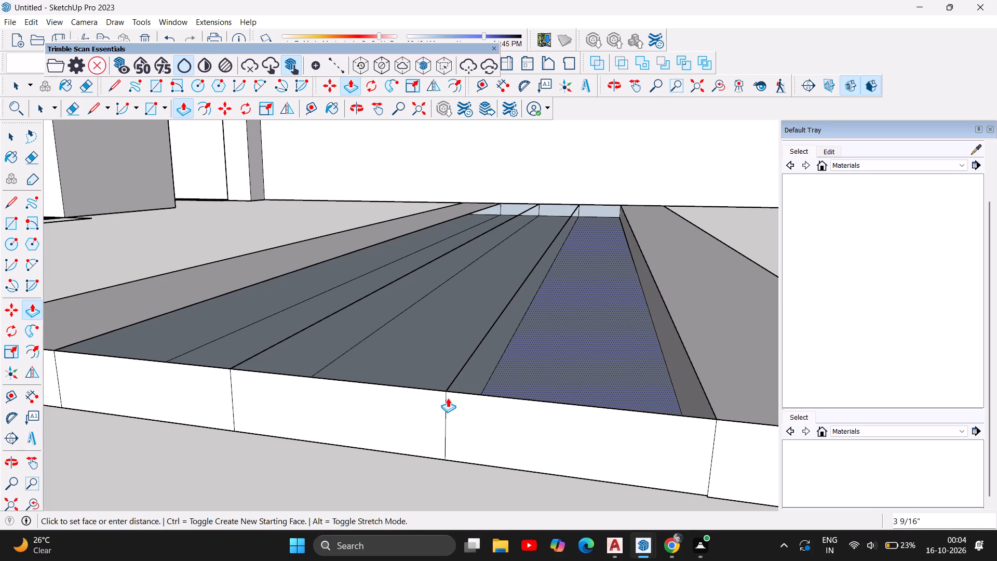
{"action": "double_click", "coordinate": [448, 398]}
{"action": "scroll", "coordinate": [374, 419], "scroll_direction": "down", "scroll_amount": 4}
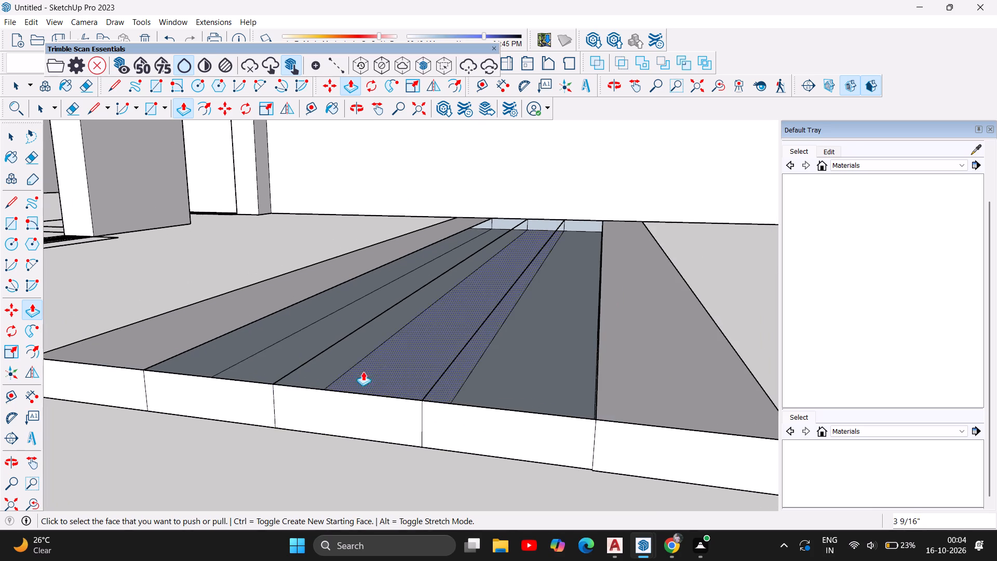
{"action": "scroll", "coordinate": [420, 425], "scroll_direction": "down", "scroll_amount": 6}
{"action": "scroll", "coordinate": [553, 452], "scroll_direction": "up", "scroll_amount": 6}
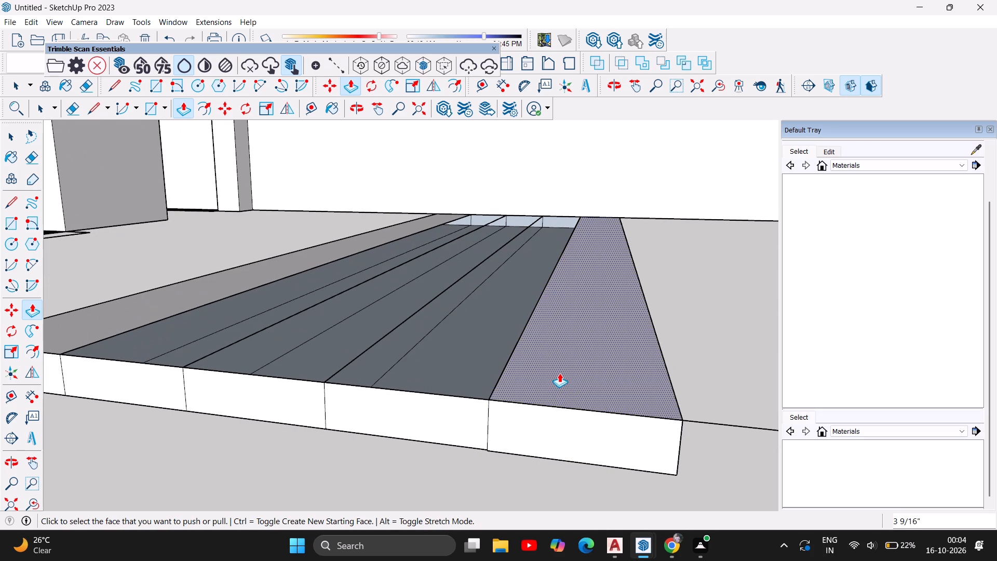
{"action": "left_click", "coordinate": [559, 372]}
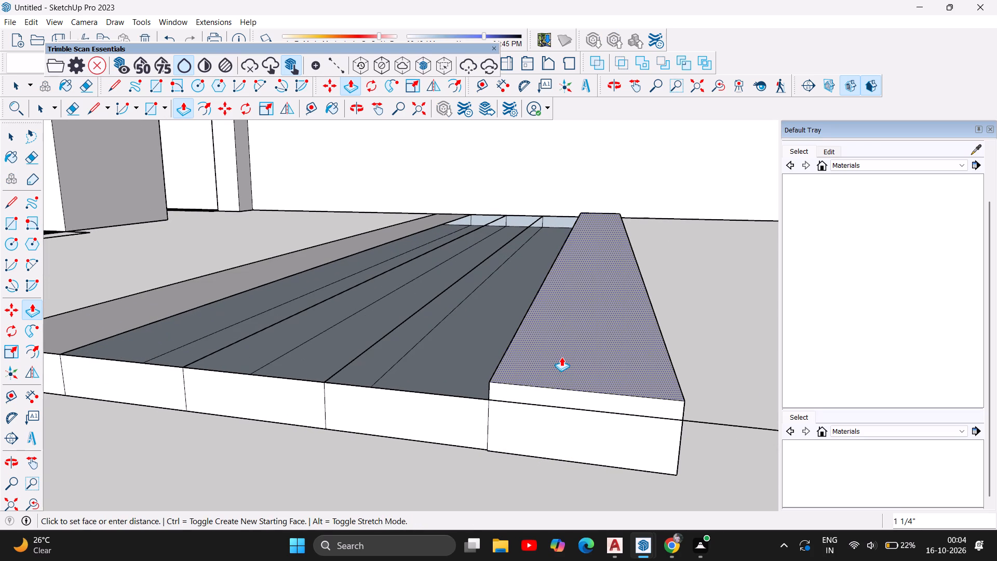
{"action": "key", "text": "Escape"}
Push the recessed face of the entrance step next to the innermost one back up by about 3 5/8", flush with the floor plane.
{"action": "scroll", "coordinate": [557, 484], "scroll_direction": "up", "scroll_amount": 4}
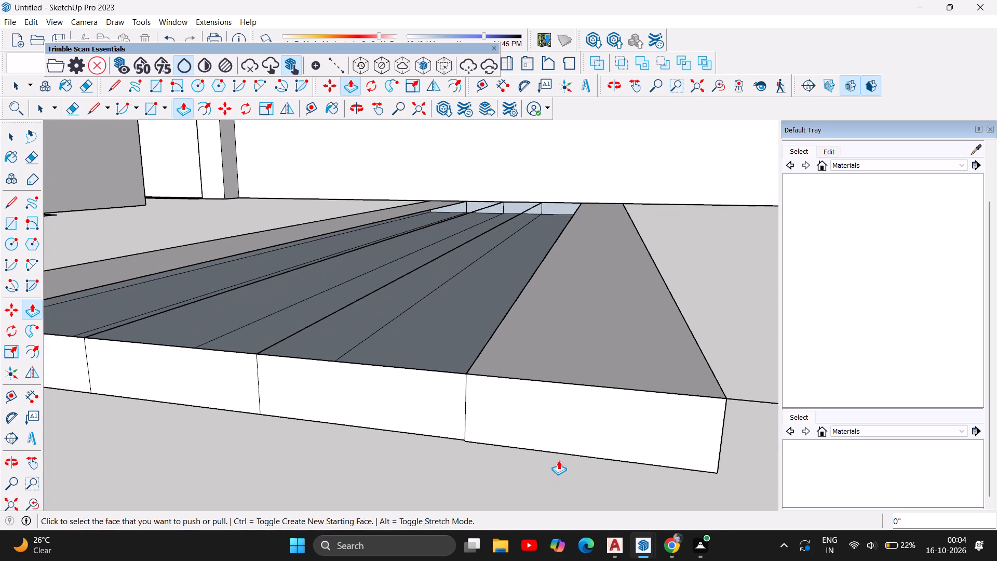
{"action": "scroll", "coordinate": [612, 448], "scroll_direction": "down", "scroll_amount": 8}
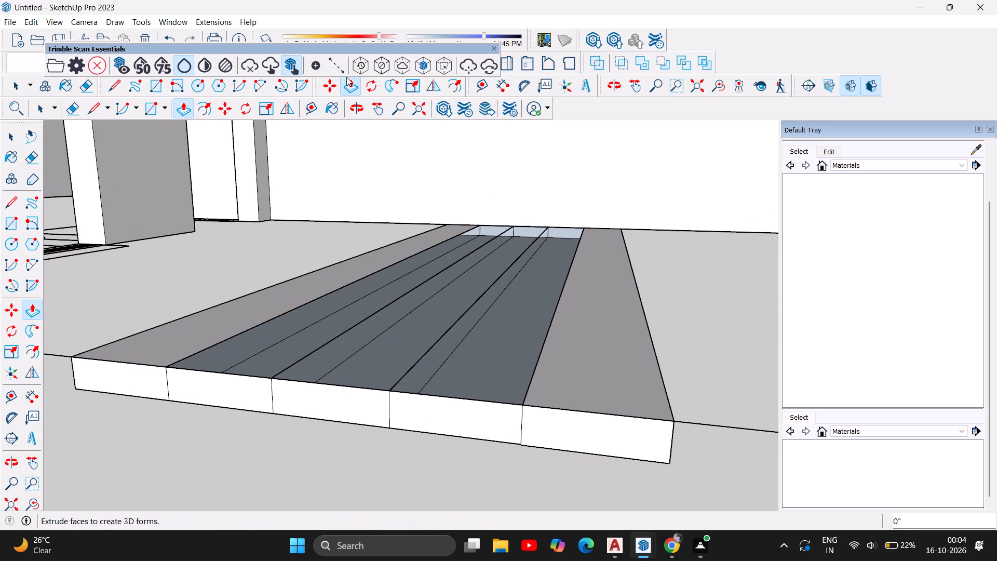
{"action": "scroll", "coordinate": [325, 347], "scroll_direction": "down", "scroll_amount": 16}
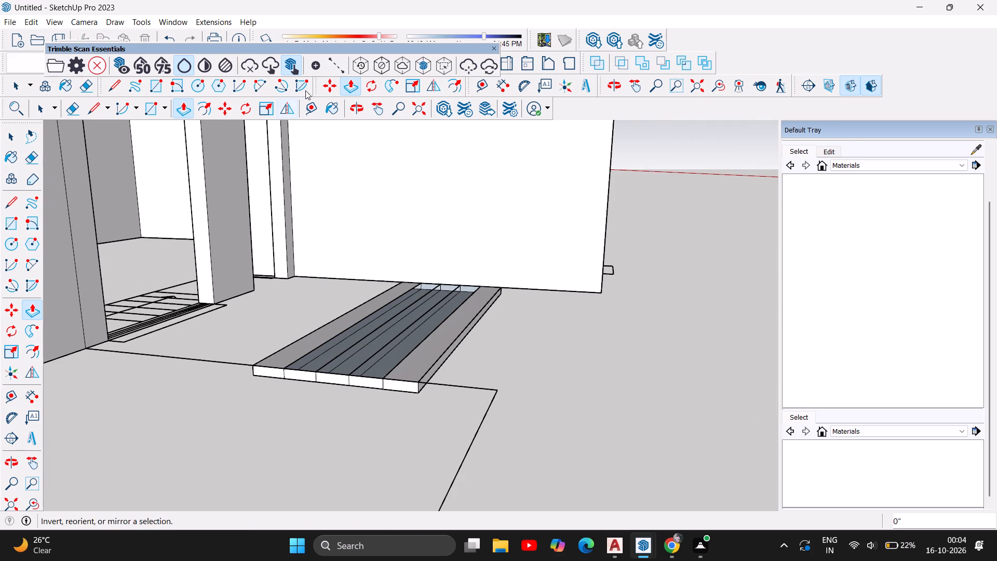
{"action": "left_click", "coordinate": [355, 107]}
{"action": "left_click_drag", "start_coordinate": [430, 329], "coordinate": [416, 479]}
{"action": "scroll", "coordinate": [370, 267], "scroll_direction": "down", "scroll_amount": 5}
{"action": "scroll", "coordinate": [367, 404], "scroll_direction": "up", "scroll_amount": 5}
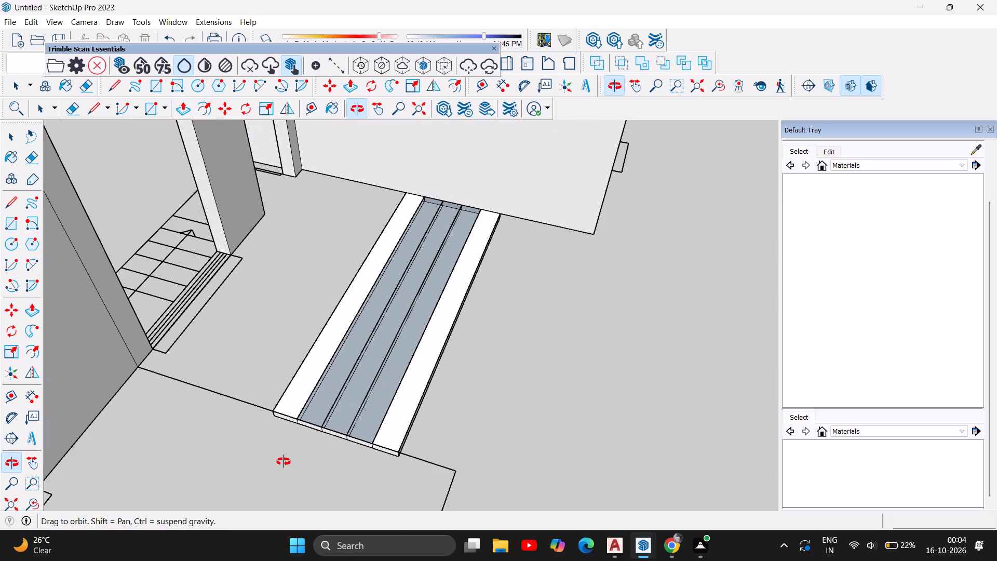
{"action": "scroll", "coordinate": [287, 449], "scroll_direction": "up", "scroll_amount": 4}
{"action": "scroll", "coordinate": [310, 413], "scroll_direction": "up", "scroll_amount": 10}
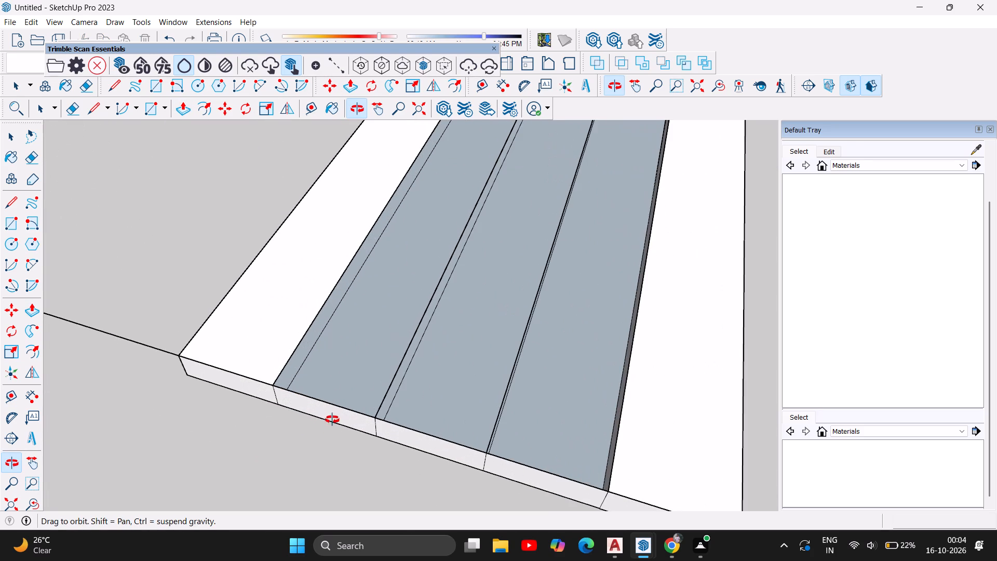
{"action": "scroll", "coordinate": [331, 415], "scroll_direction": "up", "scroll_amount": 4}
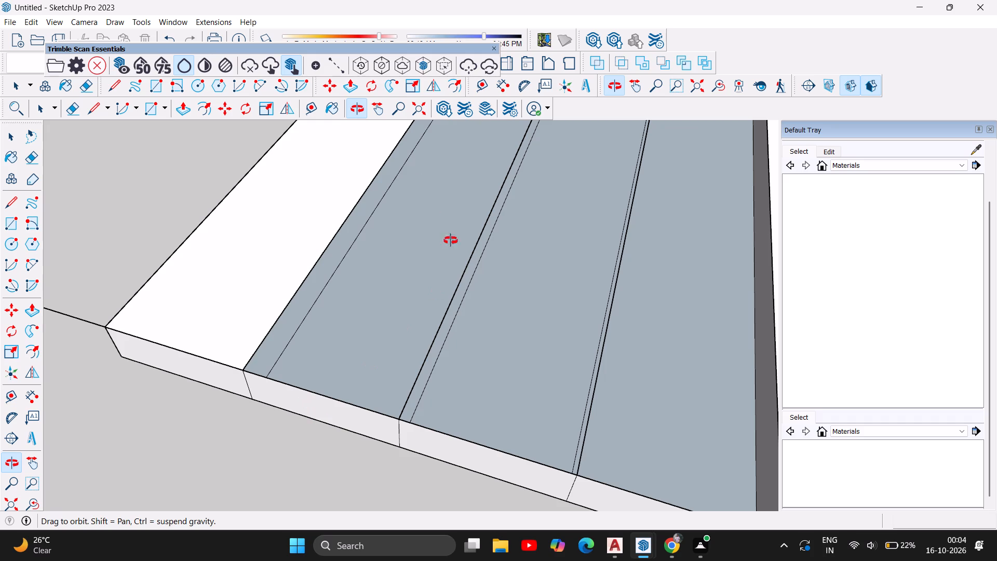
{"action": "left_click", "coordinate": [351, 84]}
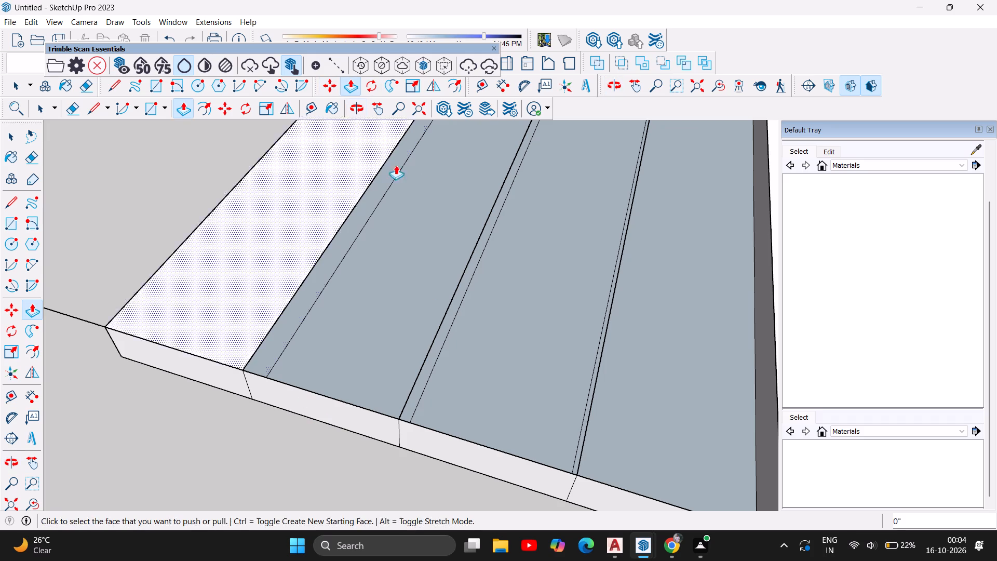
{"action": "scroll", "coordinate": [307, 374], "scroll_direction": "up", "scroll_amount": 5}
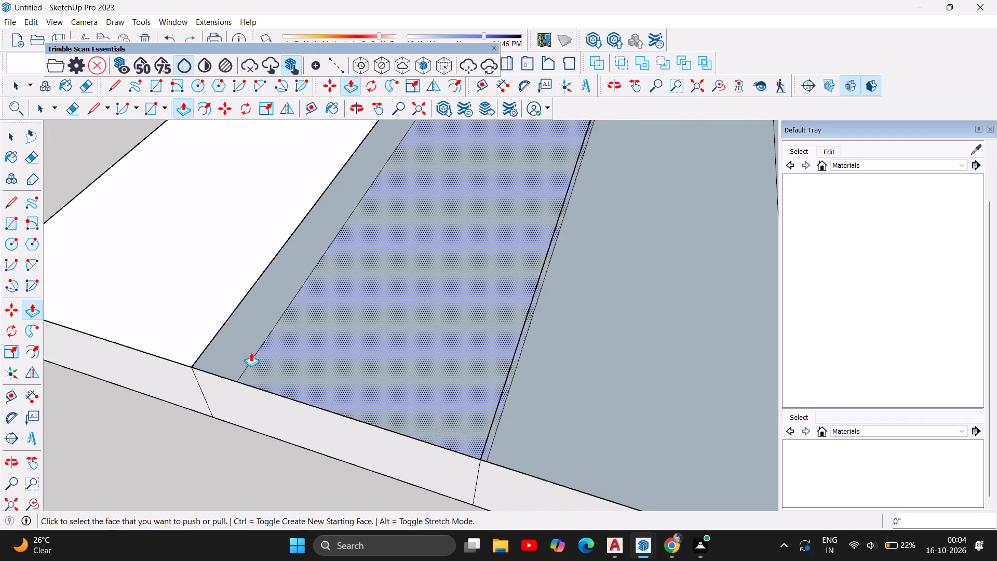
{"action": "left_click", "coordinate": [251, 351]}
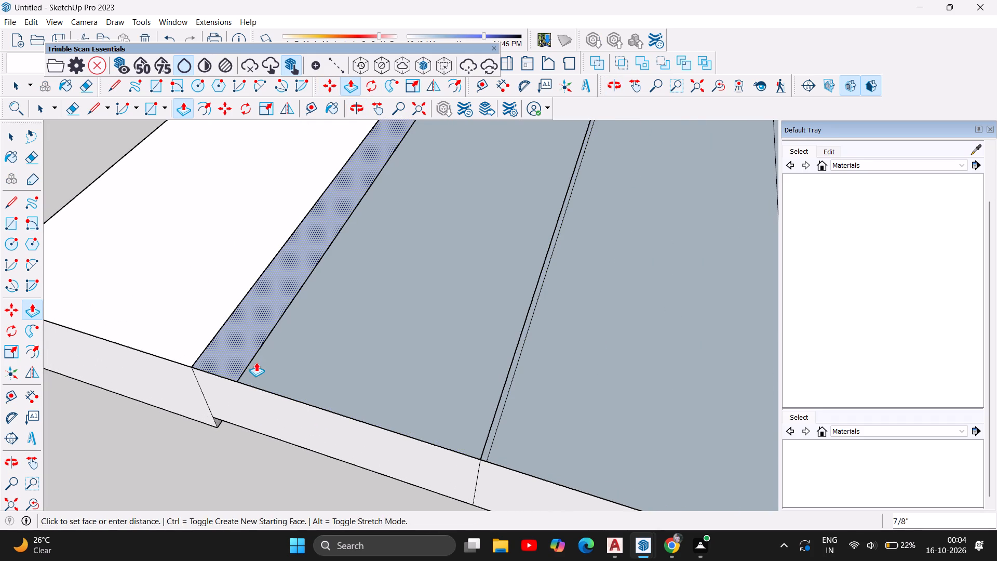
{"action": "double_click", "coordinate": [258, 353]}
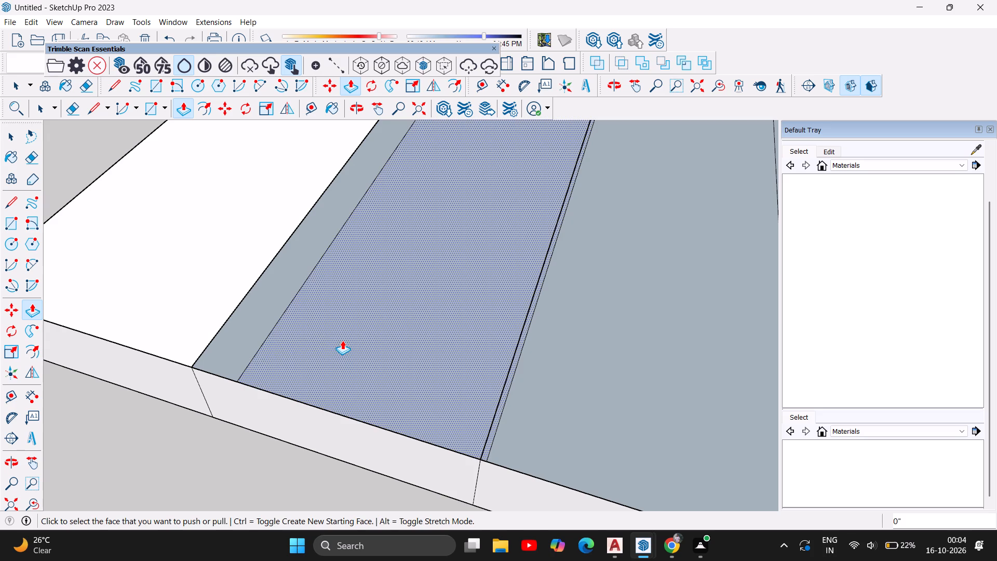
{"action": "left_click", "coordinate": [343, 340]}
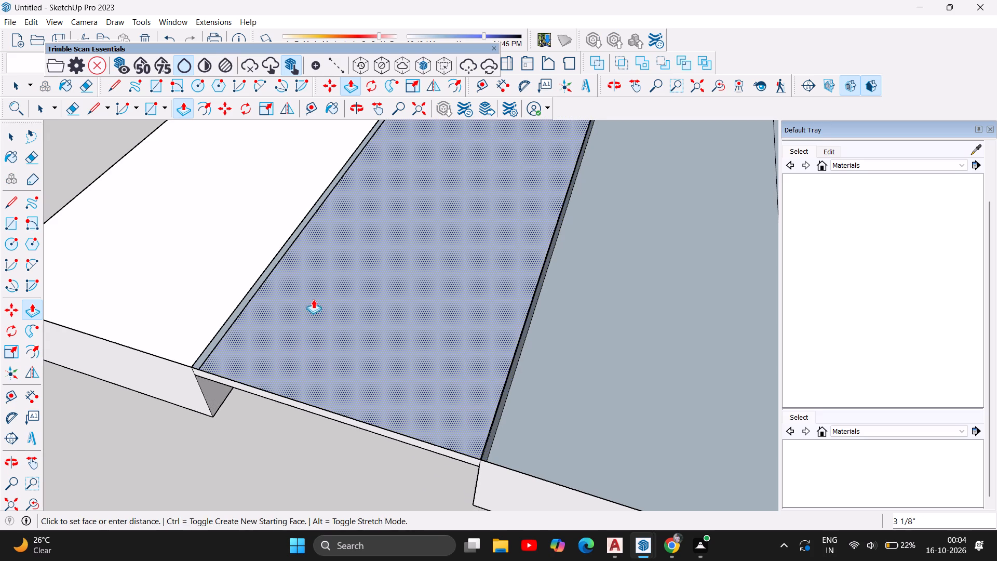
{"action": "left_click", "coordinate": [219, 325]}
Extrude the underside of the innermost front entrance step downward by 3'.
{"action": "scroll", "coordinate": [355, 305], "scroll_direction": "down", "scroll_amount": 5}
{"action": "scroll", "coordinate": [378, 229], "scroll_direction": "down", "scroll_amount": 2}
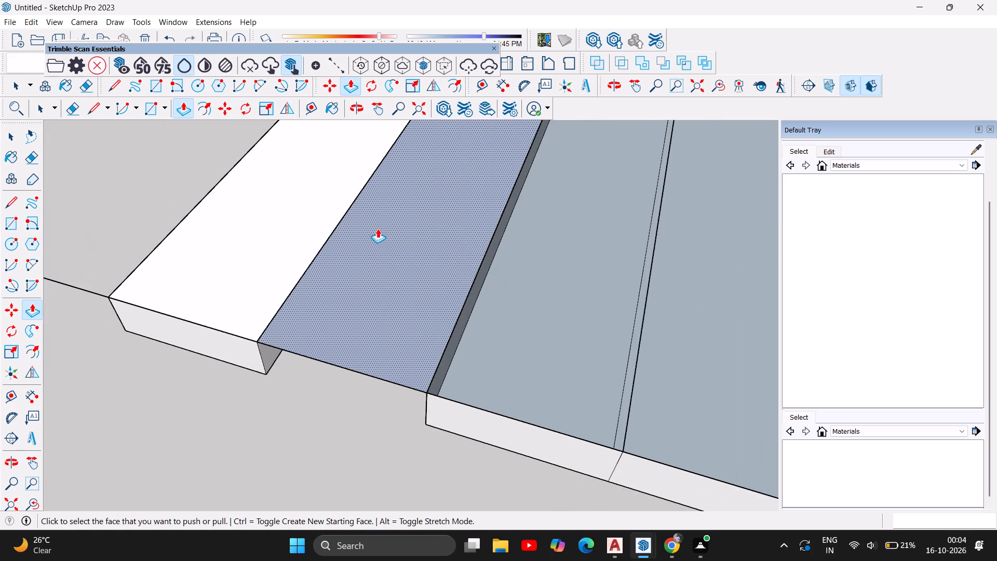
{"action": "scroll", "coordinate": [378, 229], "scroll_direction": "down", "scroll_amount": 3}
{"action": "scroll", "coordinate": [228, 327], "scroll_direction": "up", "scroll_amount": 4}
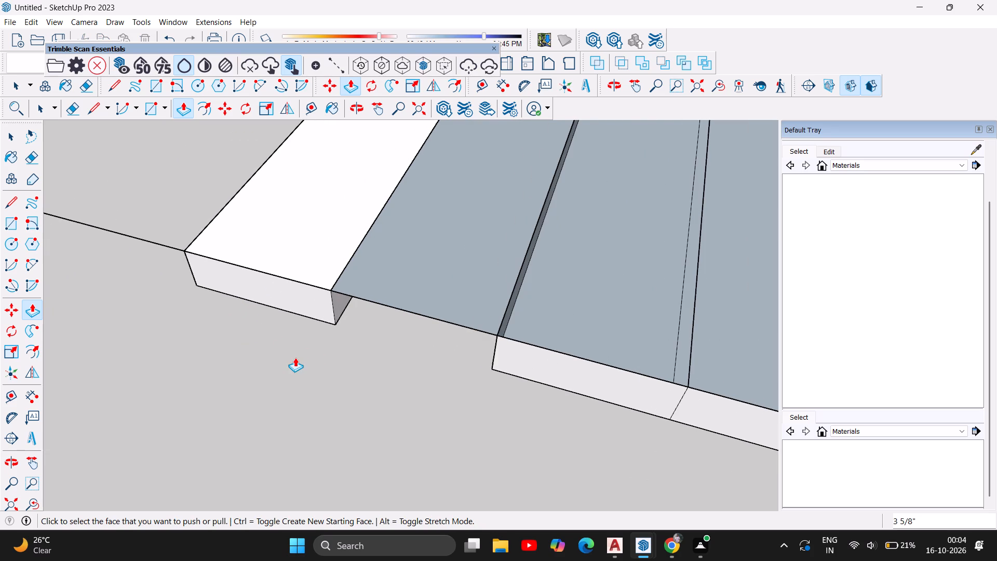
{"action": "left_click", "coordinate": [357, 110]}
{"action": "left_click_drag", "start_coordinate": [369, 431], "coordinate": [369, 430]}
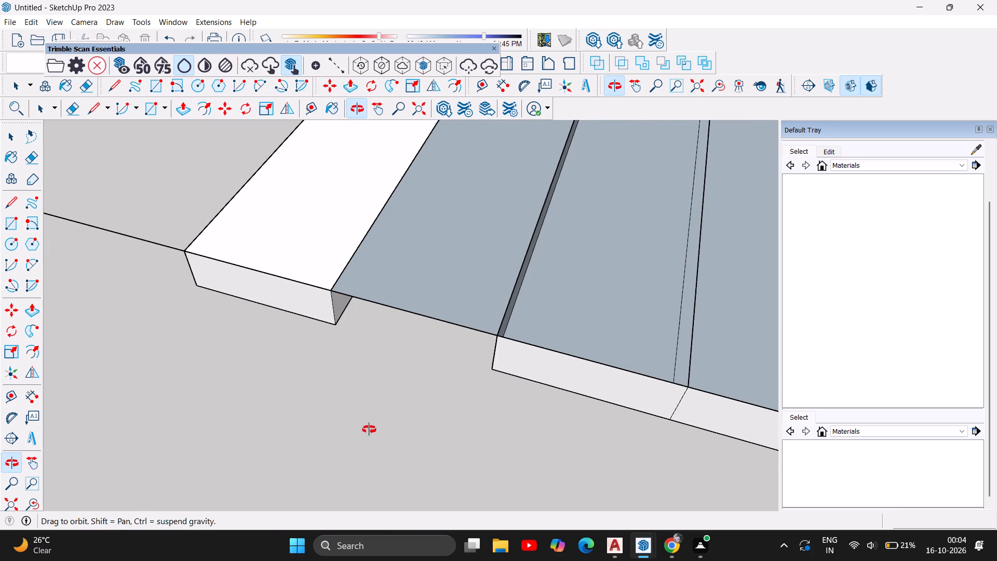
{"action": "left_click_drag", "start_coordinate": [369, 430], "coordinate": [398, 193]}
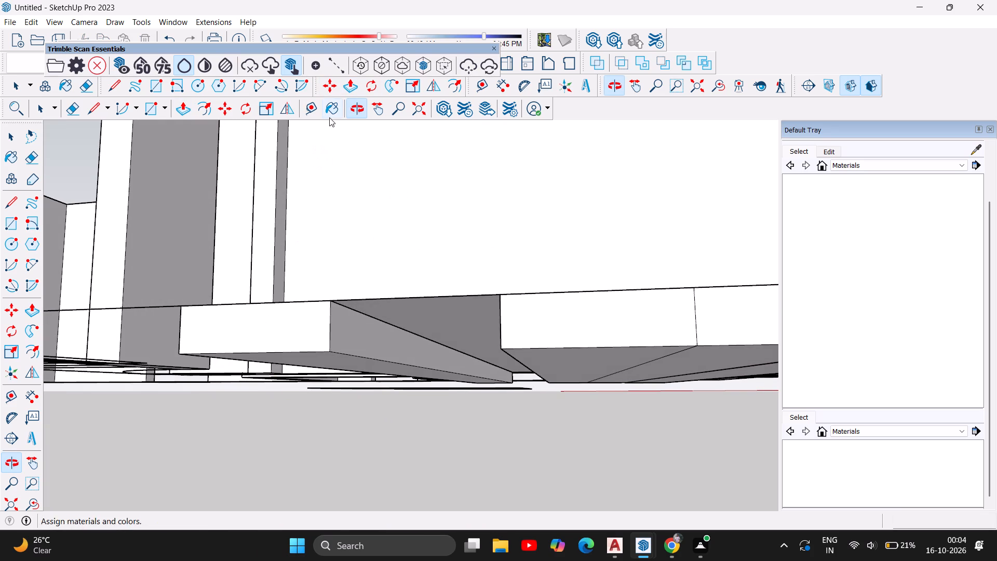
{"action": "left_click", "coordinate": [353, 89]}
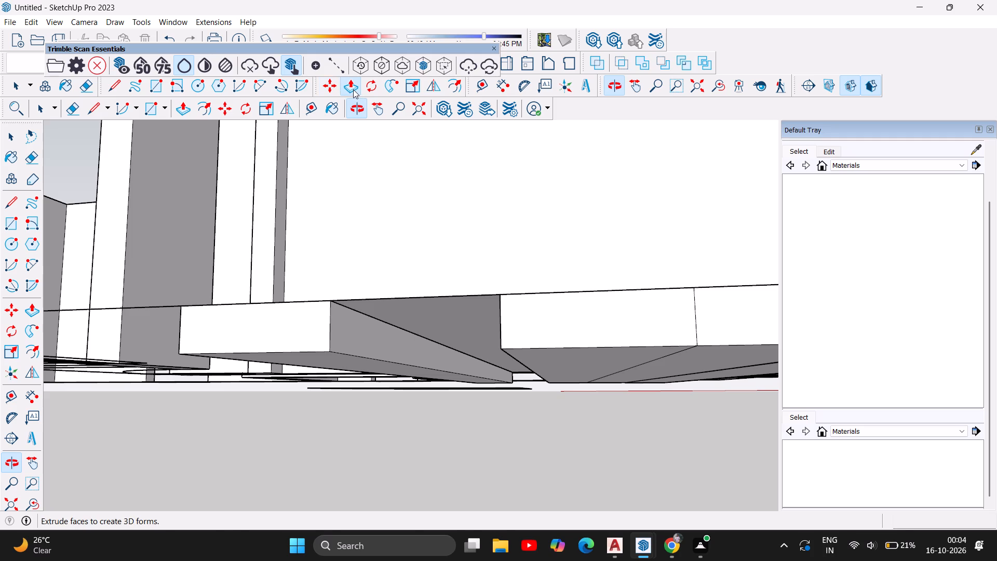
{"action": "left_click", "coordinate": [329, 354]}
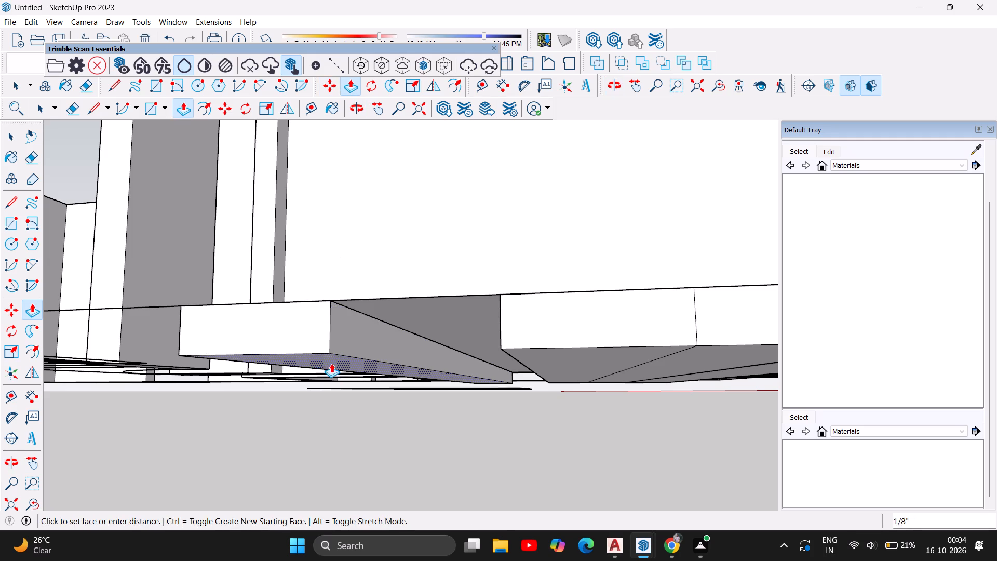
{"action": "scroll", "coordinate": [322, 389], "scroll_direction": "down", "scroll_amount": 6}
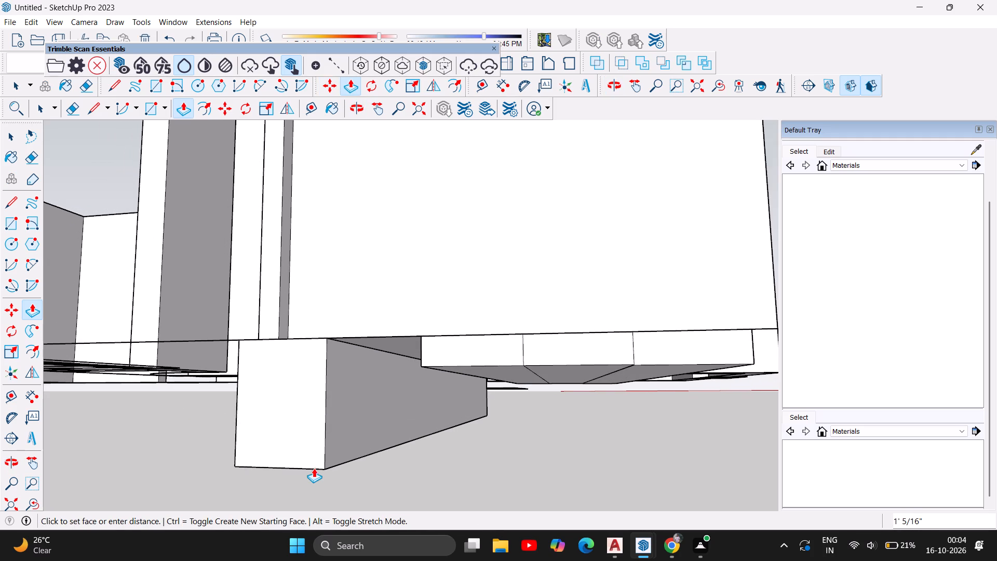
{"action": "type", "text": "3'"}
{"action": "key", "text": "Return"}
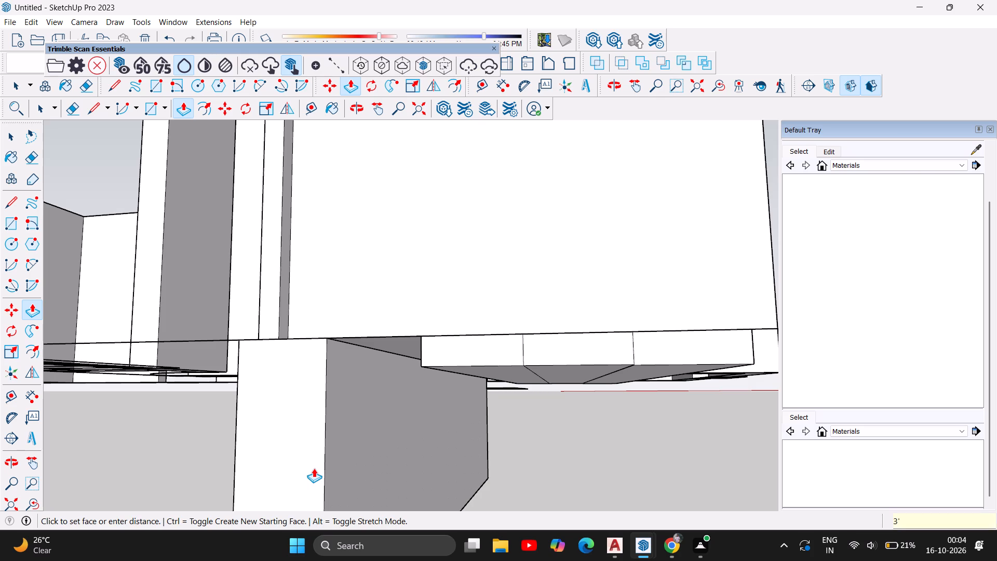
{"action": "scroll", "coordinate": [489, 453], "scroll_direction": "down", "scroll_amount": 3}
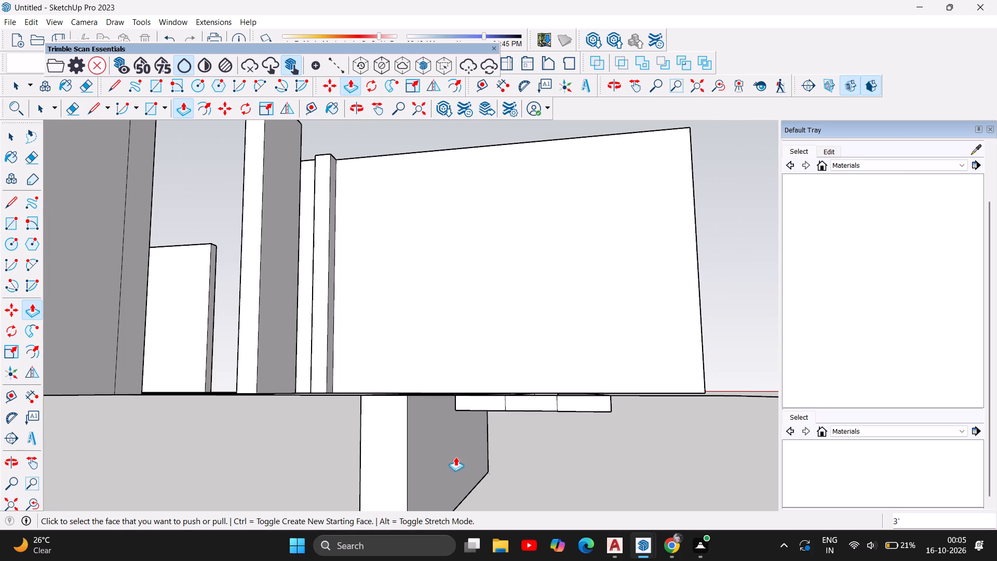
Extrude the face of the entrance step next to the innermost one downward by about 3 5/8", level with the neighbouring step.
{"action": "left_click", "coordinate": [361, 108]}
{"action": "left_click_drag", "start_coordinate": [412, 258], "coordinate": [416, 280]}
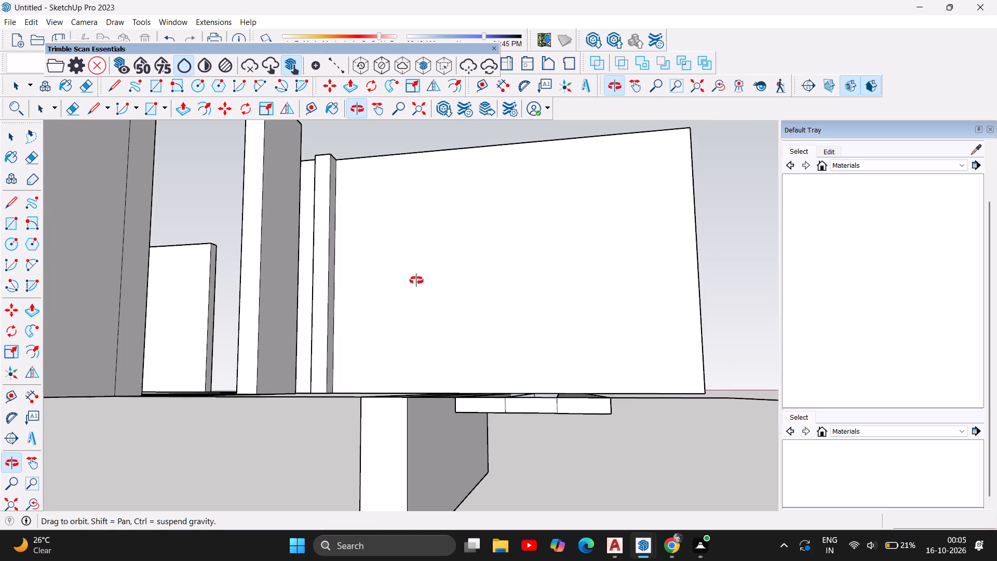
{"action": "left_click_drag", "start_coordinate": [416, 280], "coordinate": [425, 322]}
{"action": "scroll", "coordinate": [424, 217], "scroll_direction": "down", "scroll_amount": 6}
{"action": "scroll", "coordinate": [443, 402], "scroll_direction": "up", "scroll_amount": 1}
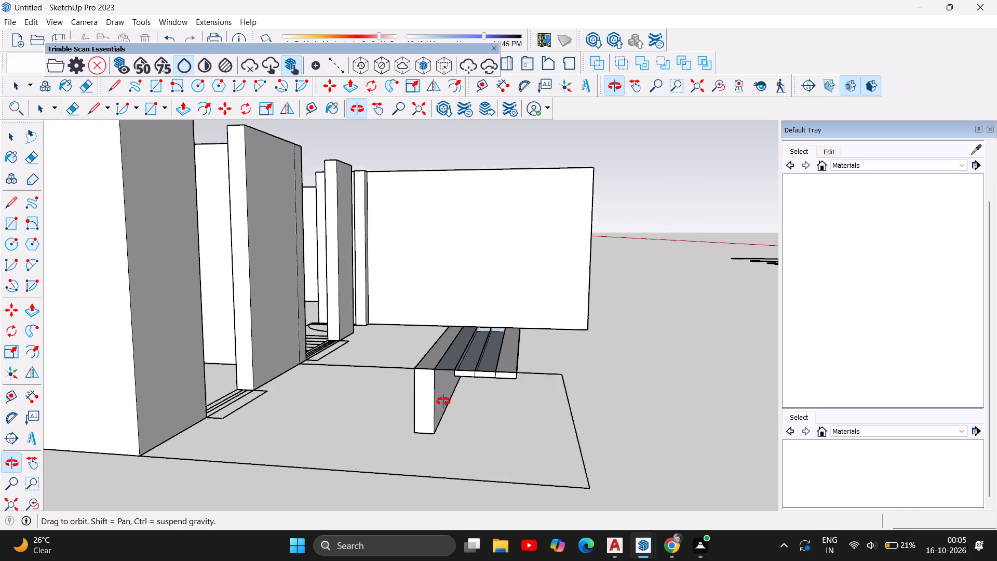
{"action": "scroll", "coordinate": [443, 402], "scroll_direction": "up", "scroll_amount": 10}
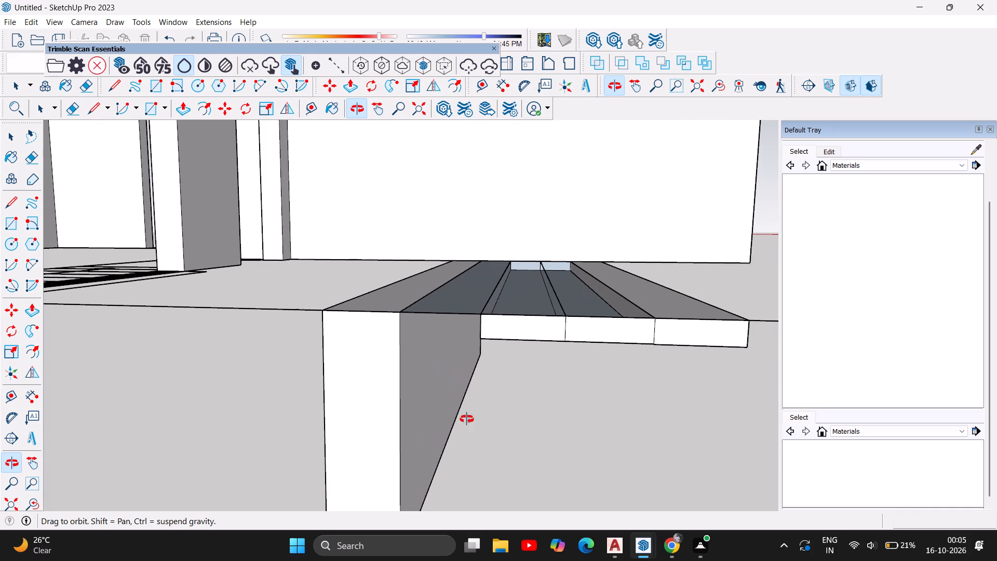
{"action": "left_click_drag", "start_coordinate": [467, 419], "coordinate": [469, 390]}
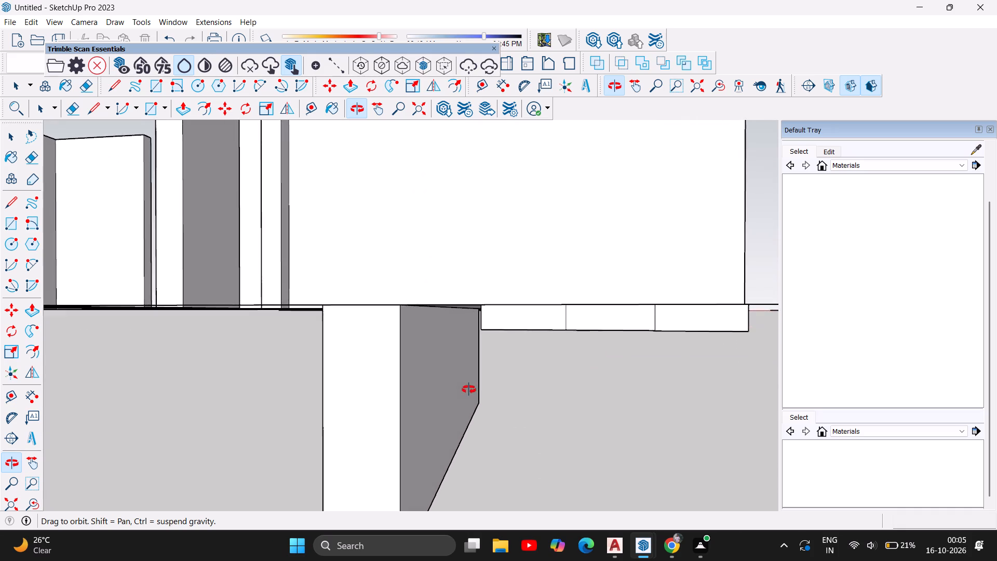
{"action": "left_click_drag", "start_coordinate": [469, 390], "coordinate": [484, 393]}
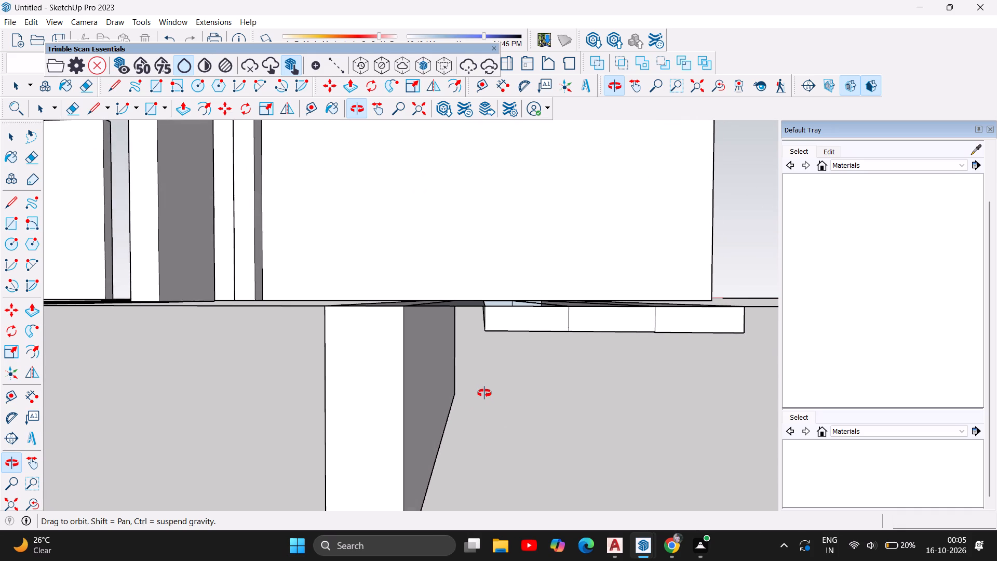
{"action": "left_click_drag", "start_coordinate": [484, 393], "coordinate": [487, 431]}
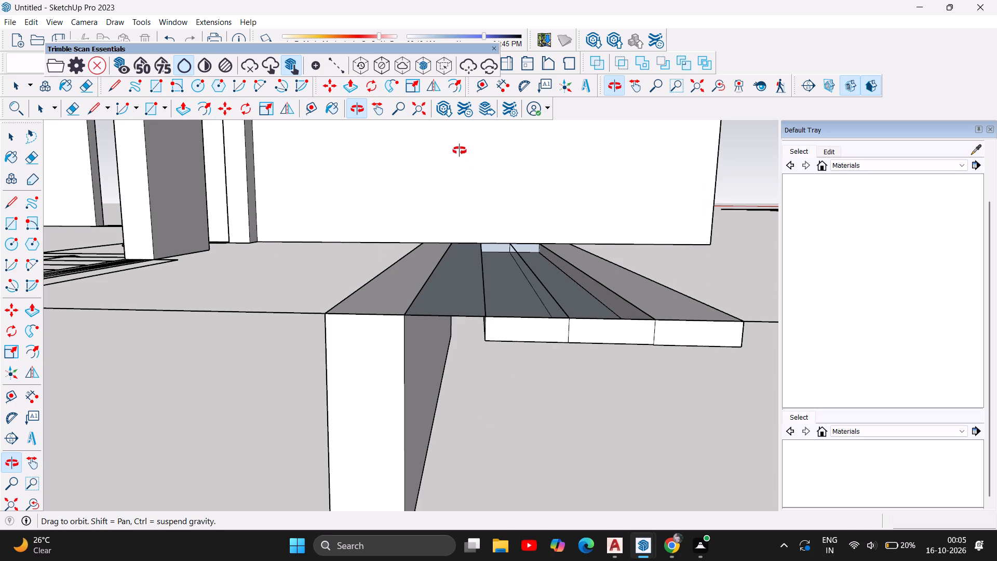
{"action": "left_click", "coordinate": [349, 86]}
{"action": "scroll", "coordinate": [449, 359], "scroll_direction": "up", "scroll_amount": 6}
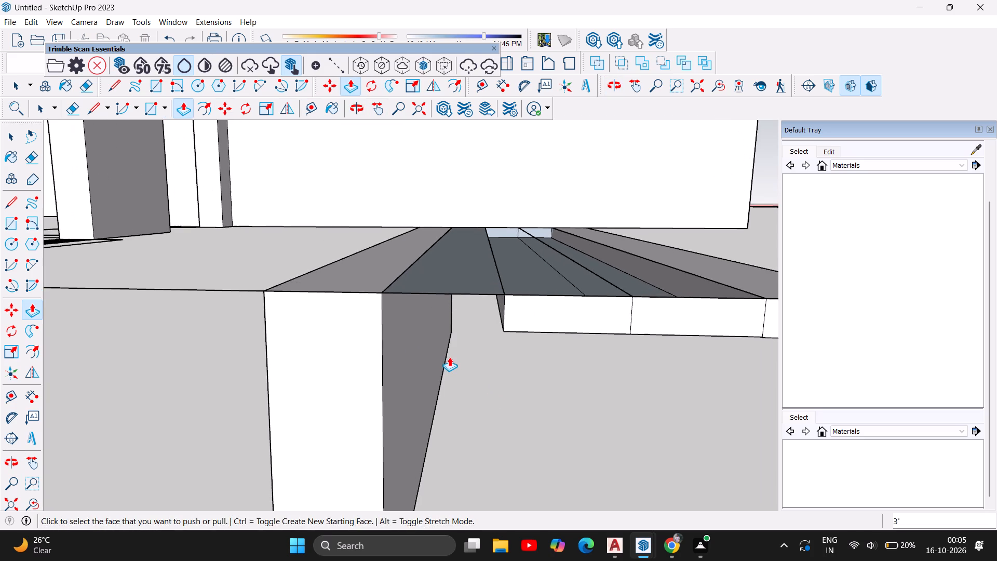
{"action": "scroll", "coordinate": [449, 357], "scroll_direction": "up", "scroll_amount": 4}
{"action": "left_click", "coordinate": [471, 255]}
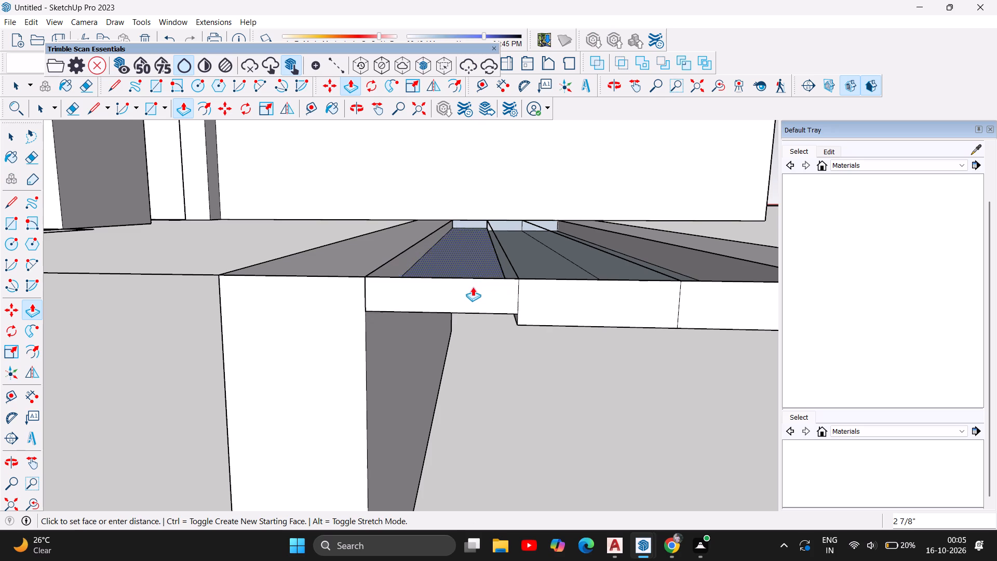
{"action": "left_click", "coordinate": [469, 317]}
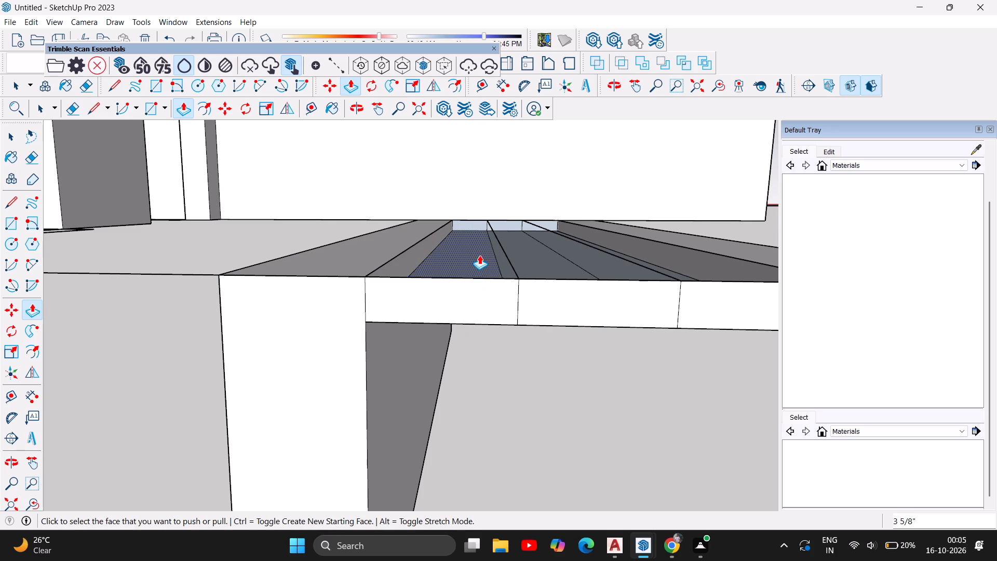
Extrude the underside of the entrance step next to the innermost one downward by about 2' 11".
{"action": "scroll", "coordinate": [434, 395], "scroll_direction": "down", "scroll_amount": 6}
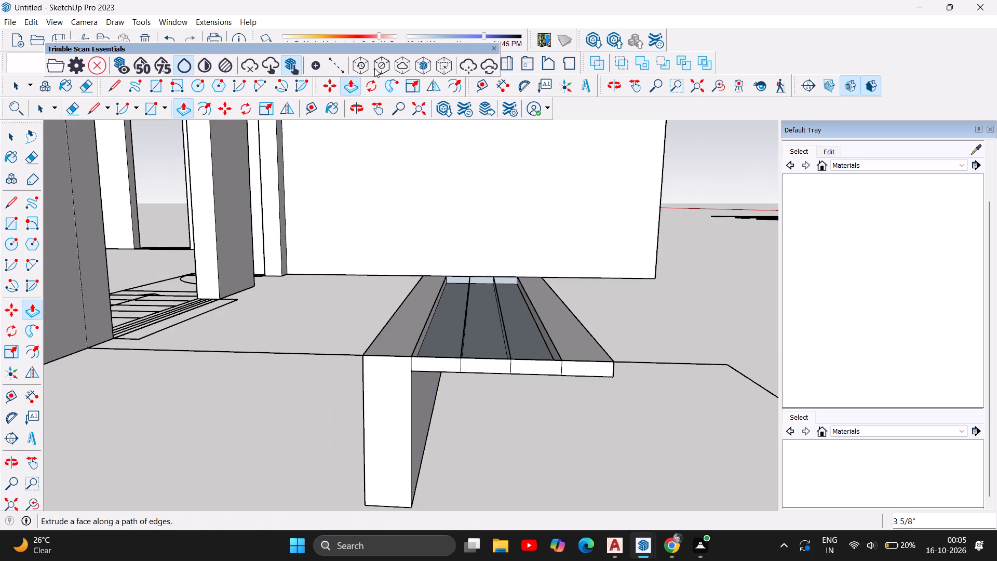
{"action": "left_click", "coordinate": [359, 108]}
{"action": "left_click_drag", "start_coordinate": [449, 296], "coordinate": [436, 415]}
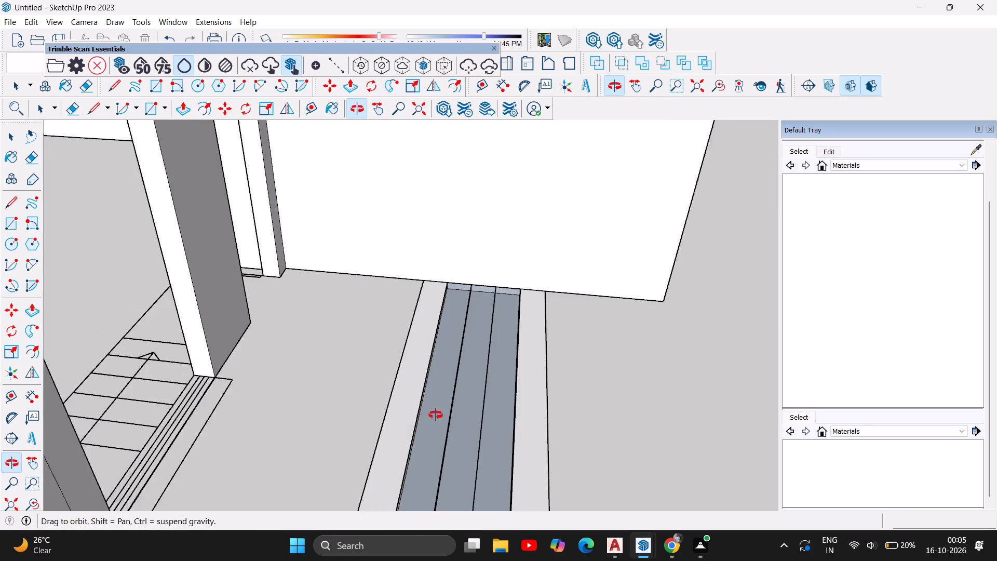
{"action": "left_click_drag", "start_coordinate": [436, 415], "coordinate": [437, 420]}
{"action": "scroll", "coordinate": [427, 288], "scroll_direction": "down", "scroll_amount": 5}
{"action": "scroll", "coordinate": [402, 497], "scroll_direction": "up", "scroll_amount": 4}
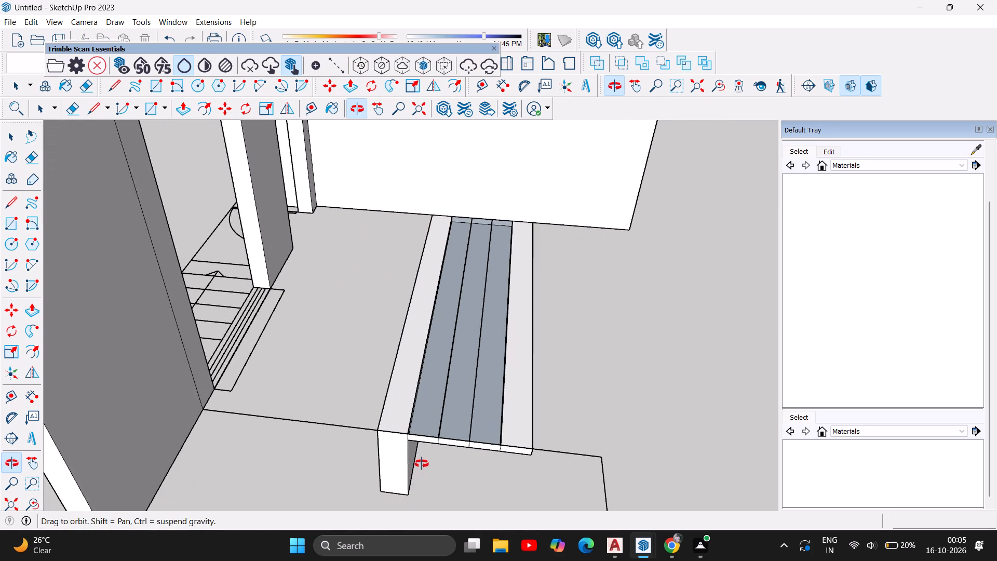
{"action": "scroll", "coordinate": [421, 462], "scroll_direction": "up", "scroll_amount": 13}
{"action": "left_click_drag", "start_coordinate": [421, 468], "coordinate": [421, 468]}
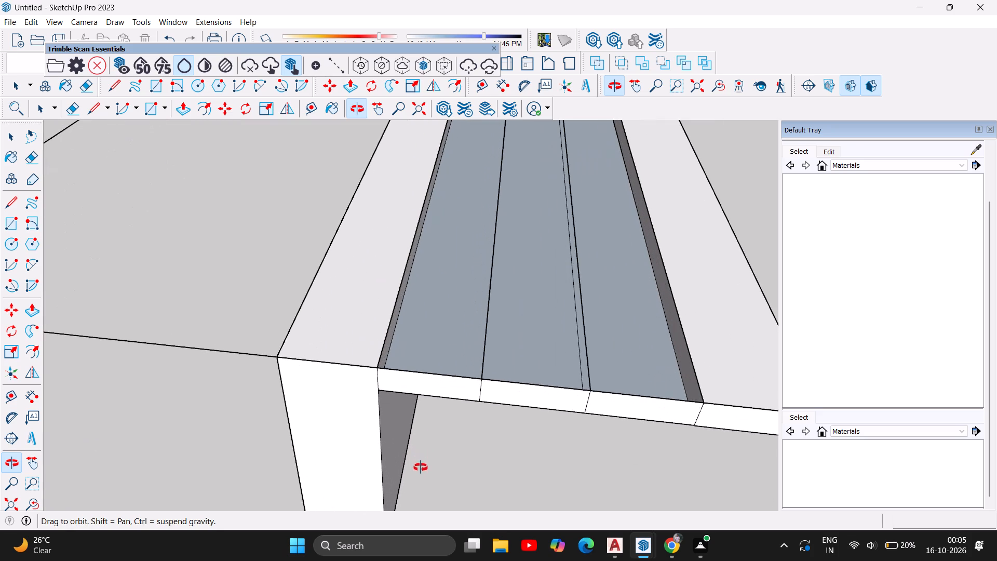
{"action": "left_click_drag", "start_coordinate": [421, 468], "coordinate": [424, 240]}
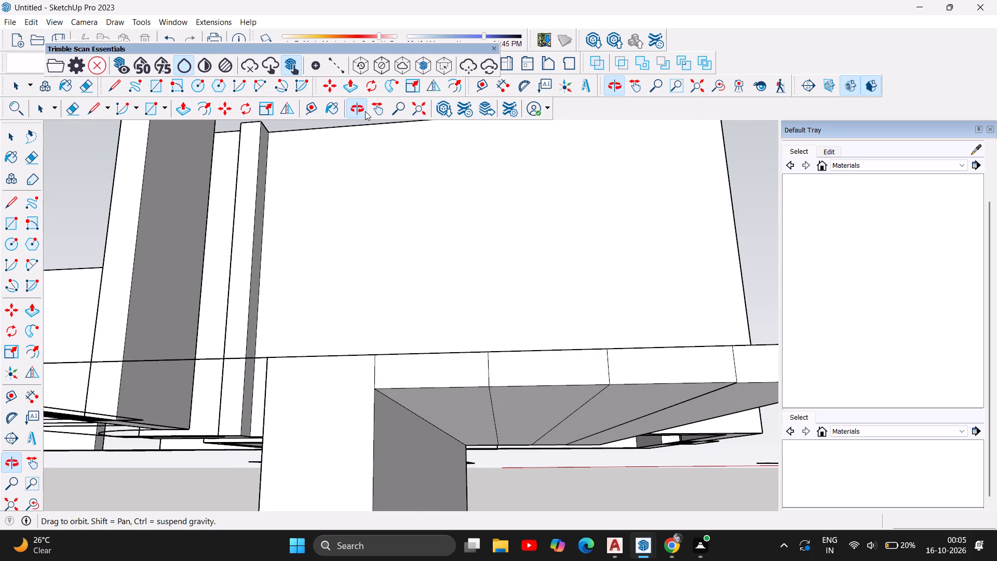
{"action": "left_click", "coordinate": [352, 84]}
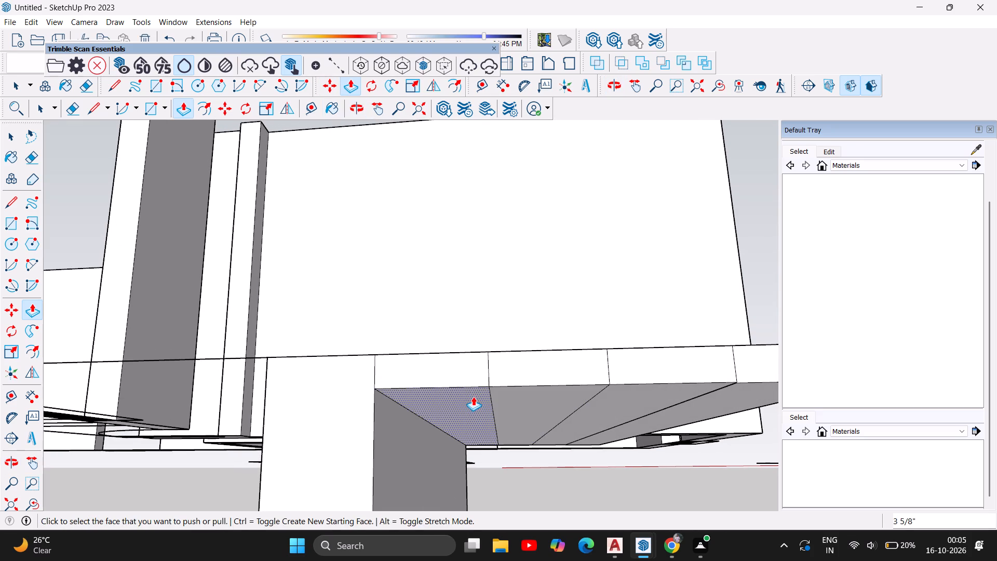
{"action": "left_click", "coordinate": [469, 397]}
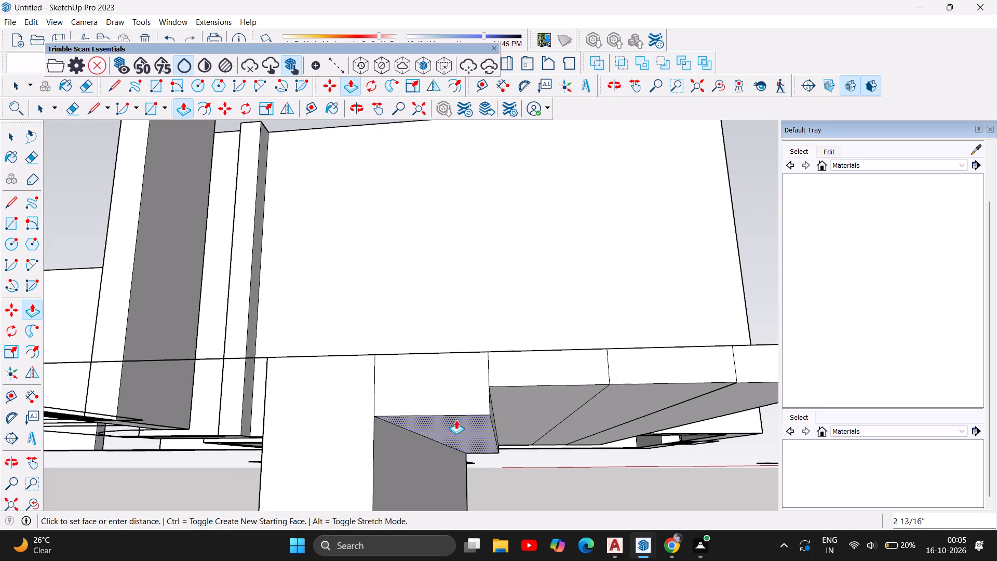
{"action": "scroll", "coordinate": [448, 408], "scroll_direction": "up", "scroll_amount": 1}
{"action": "scroll", "coordinate": [448, 408], "scroll_direction": "down", "scroll_amount": 11}
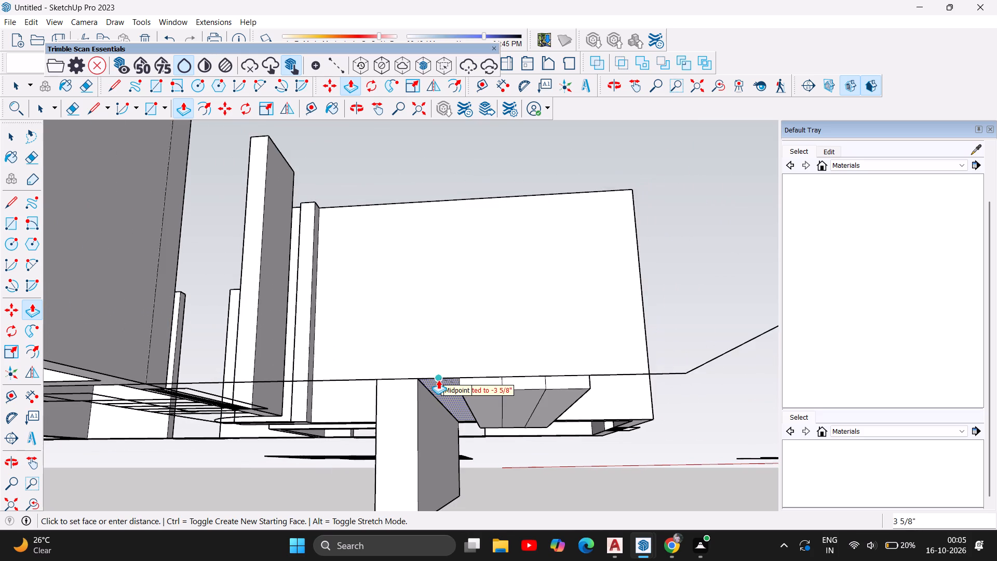
{"action": "scroll", "coordinate": [438, 380], "scroll_direction": "down", "scroll_amount": 3}
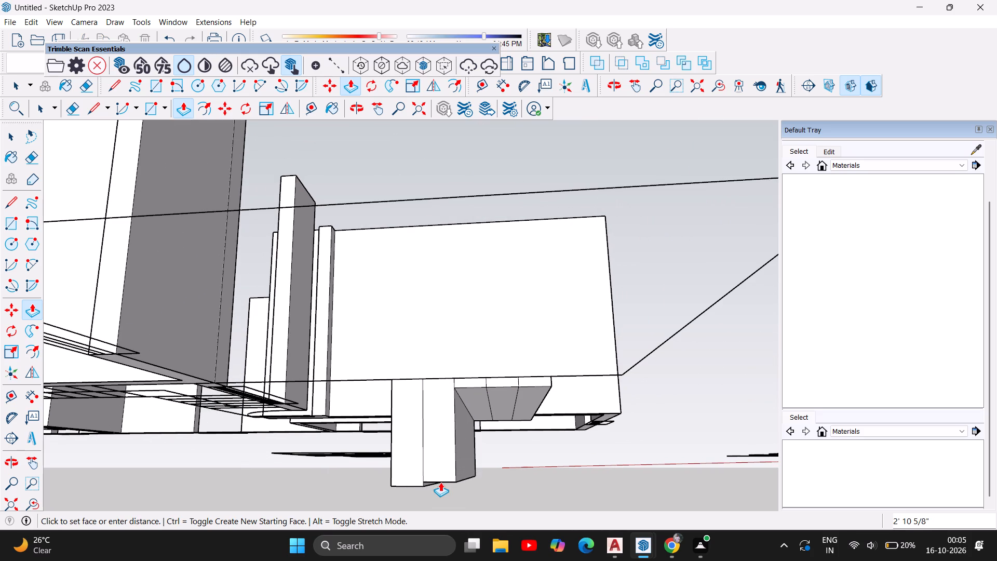
{"action": "left_click", "coordinate": [432, 483]}
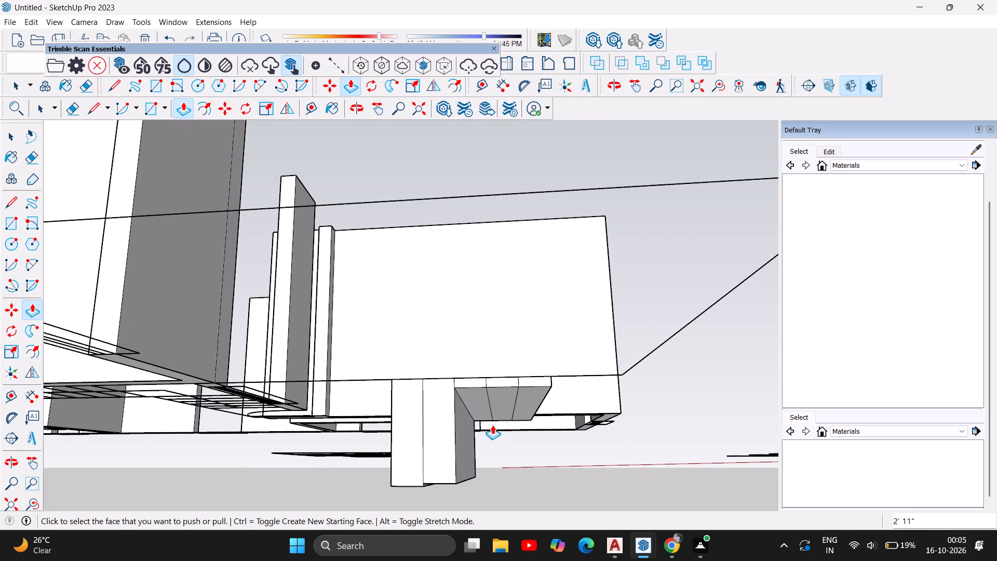
Extend the underside of that same step downward by another 1", level with the bottom of the innermost step.
{"action": "scroll", "coordinate": [442, 480], "scroll_direction": "up", "scroll_amount": 9}
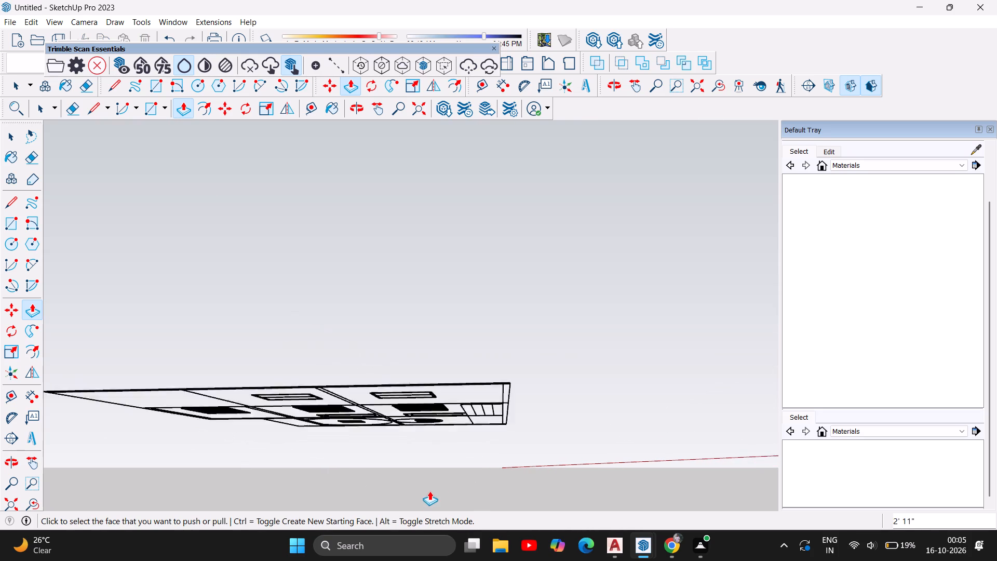
{"action": "scroll", "coordinate": [429, 491], "scroll_direction": "up", "scroll_amount": 1}
{"action": "scroll", "coordinate": [450, 403], "scroll_direction": "down", "scroll_amount": 11}
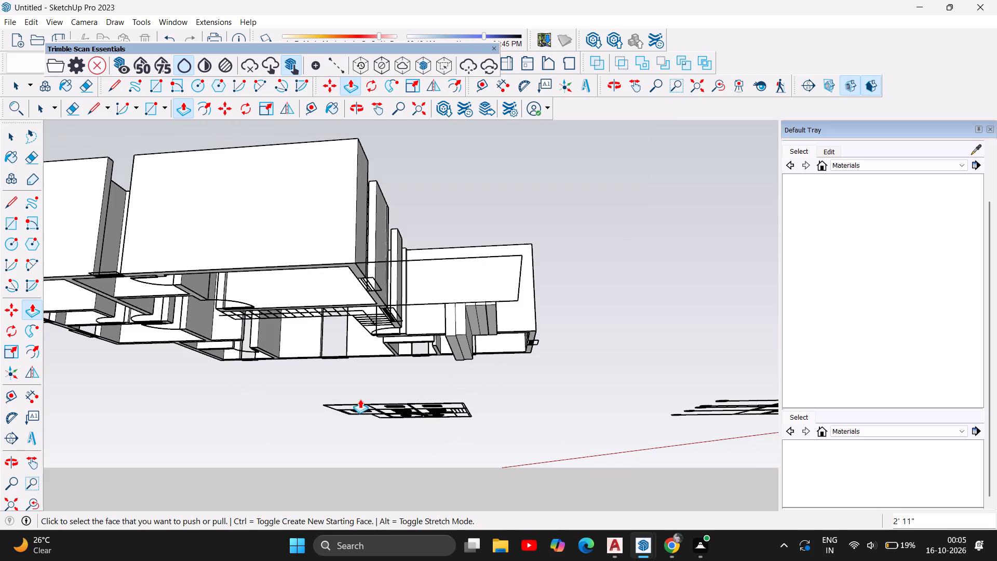
{"action": "scroll", "coordinate": [466, 318], "scroll_direction": "up", "scroll_amount": 8}
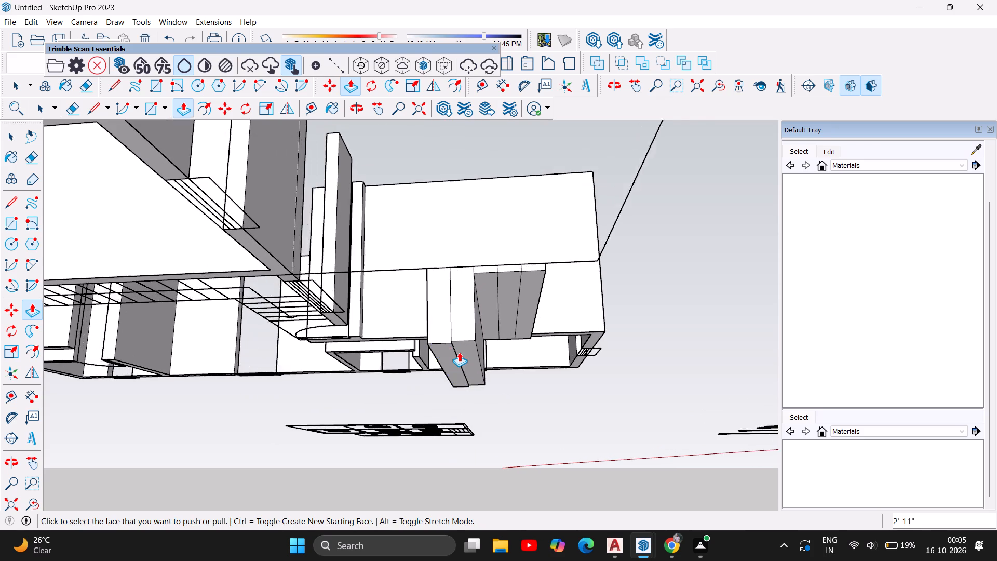
{"action": "scroll", "coordinate": [459, 352], "scroll_direction": "up", "scroll_amount": 14}
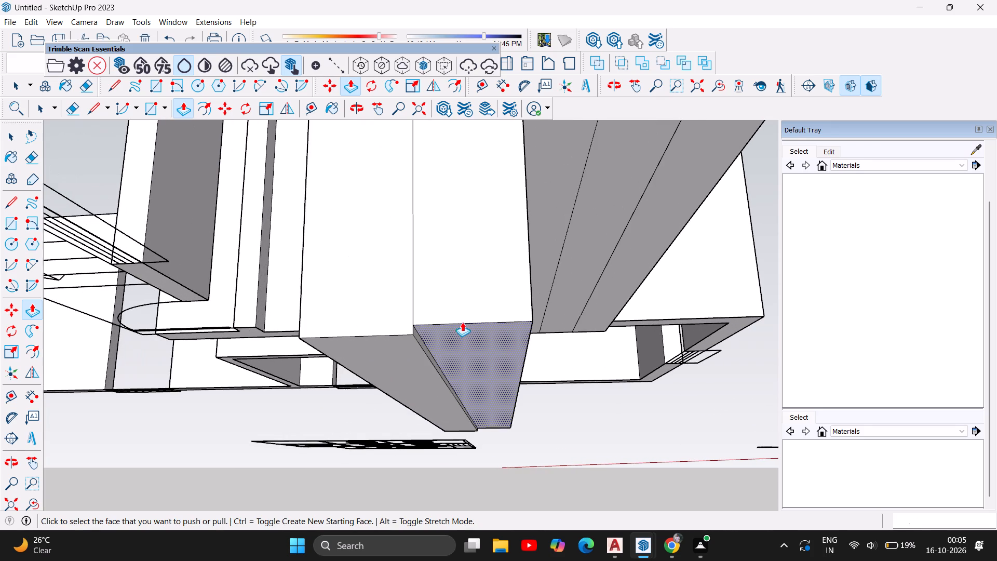
{"action": "scroll", "coordinate": [461, 318], "scroll_direction": "up", "scroll_amount": 4}
{"action": "left_click", "coordinate": [446, 338]}
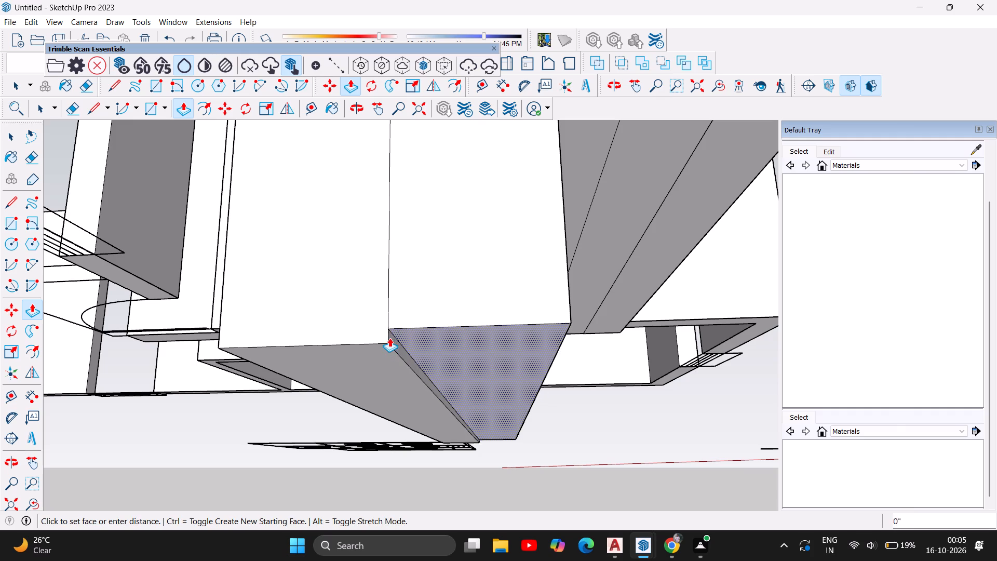
{"action": "scroll", "coordinate": [386, 336], "scroll_direction": "up", "scroll_amount": 8}
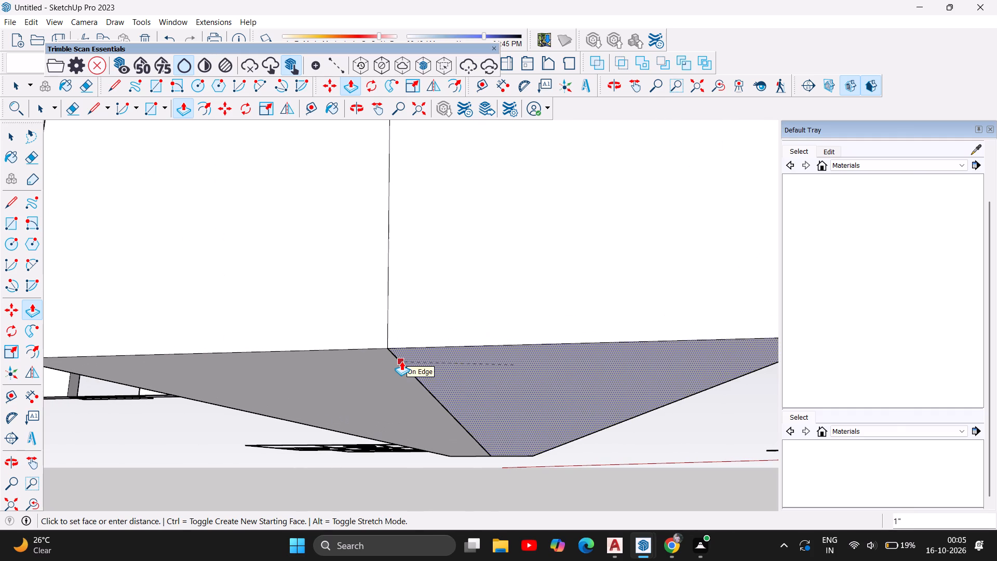
{"action": "left_click", "coordinate": [402, 362]}
Extrude the undersides of the three remaining front entrance steps downward by about 3', level with the inner steps.
{"action": "scroll", "coordinate": [176, 374], "scroll_direction": "down", "scroll_amount": 5}
{"action": "scroll", "coordinate": [221, 352], "scroll_direction": "down", "scroll_amount": 7}
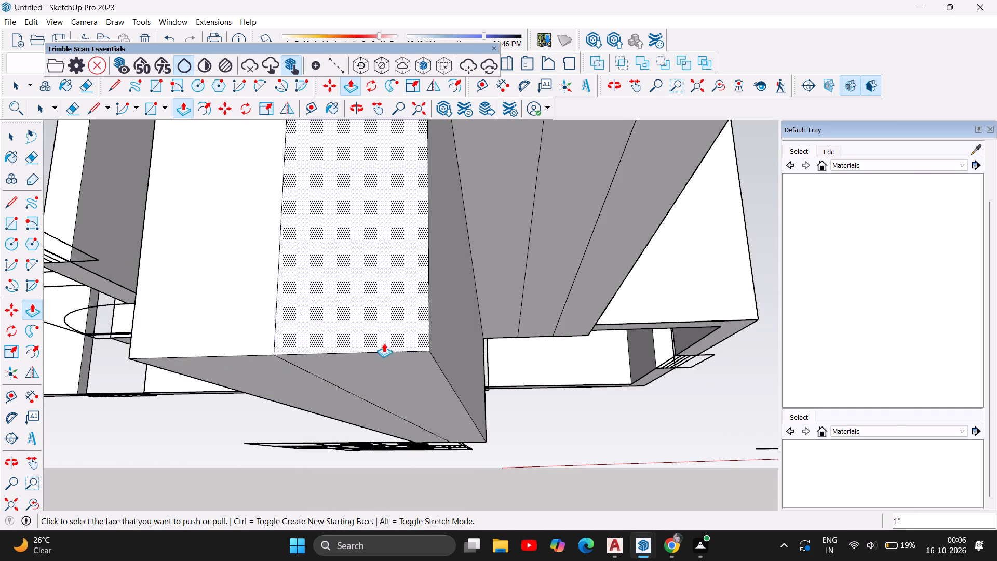
{"action": "scroll", "coordinate": [376, 410], "scroll_direction": "down", "scroll_amount": 5}
{"action": "left_click", "coordinate": [454, 202]}
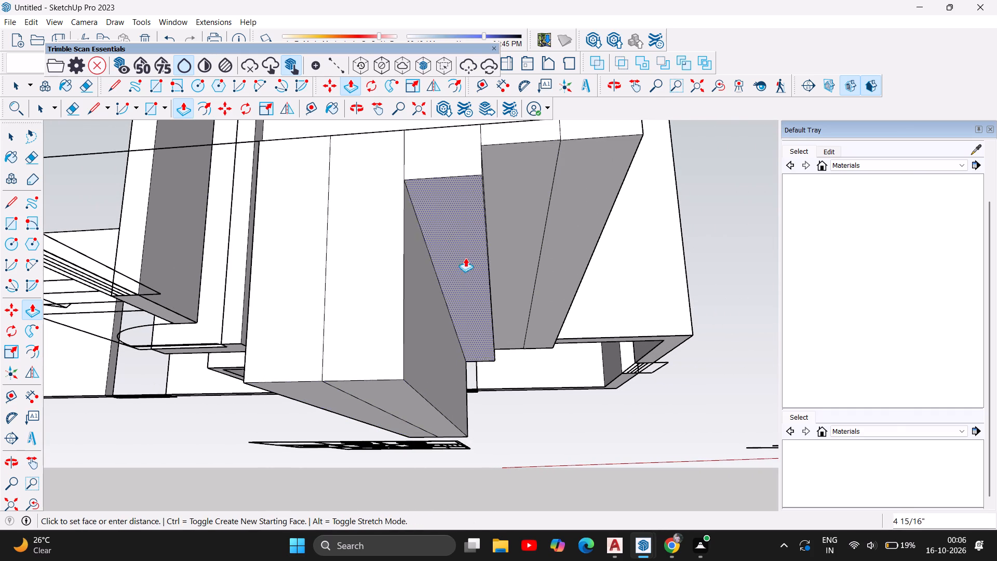
{"action": "left_click", "coordinate": [410, 383]}
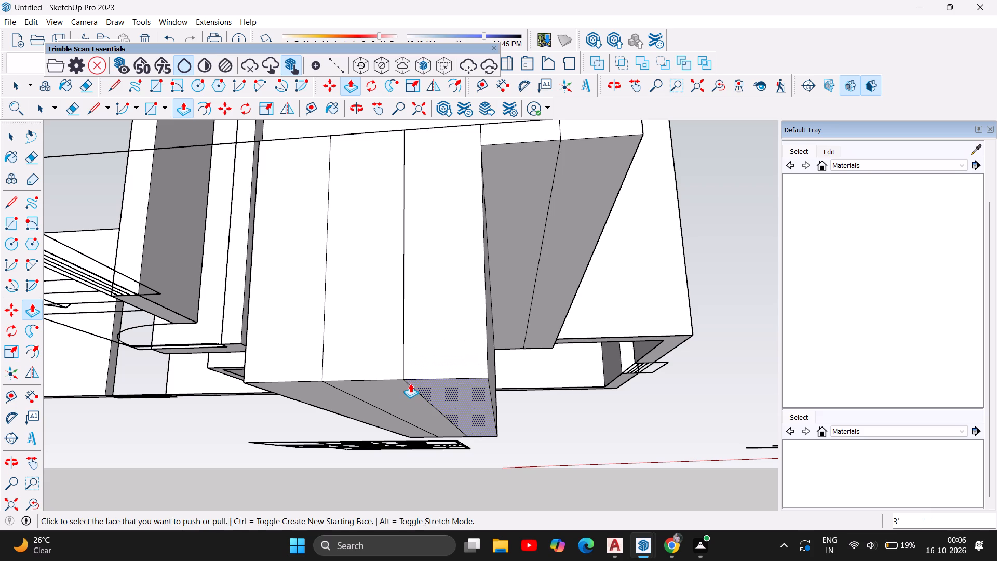
{"action": "left_click", "coordinate": [522, 210]}
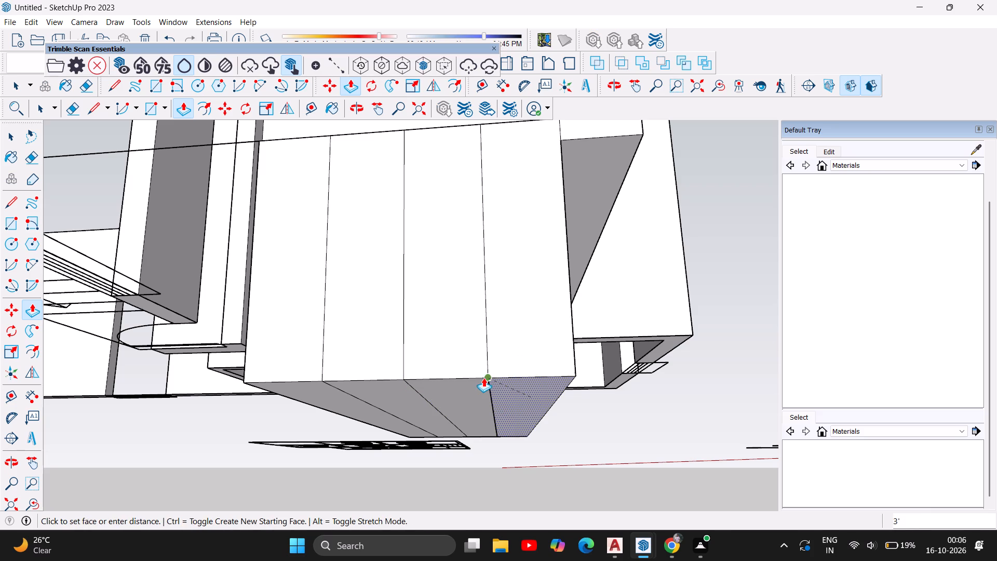
{"action": "left_click", "coordinate": [486, 377]}
{"action": "left_click", "coordinate": [595, 172]}
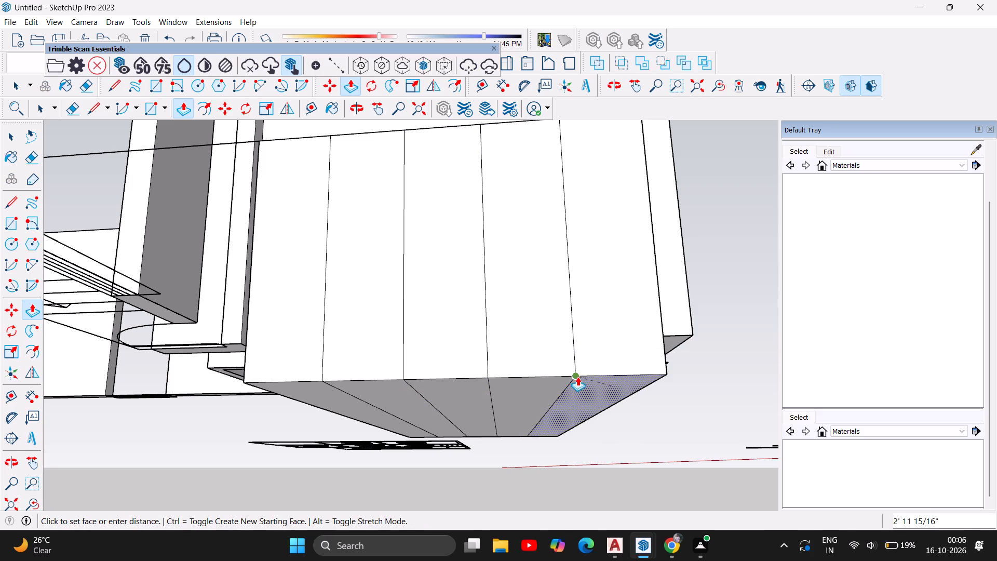
{"action": "left_click", "coordinate": [577, 377]}
Examine the deepened front entrance steps from above and up close.
{"action": "scroll", "coordinate": [511, 442], "scroll_direction": "down", "scroll_amount": 7}
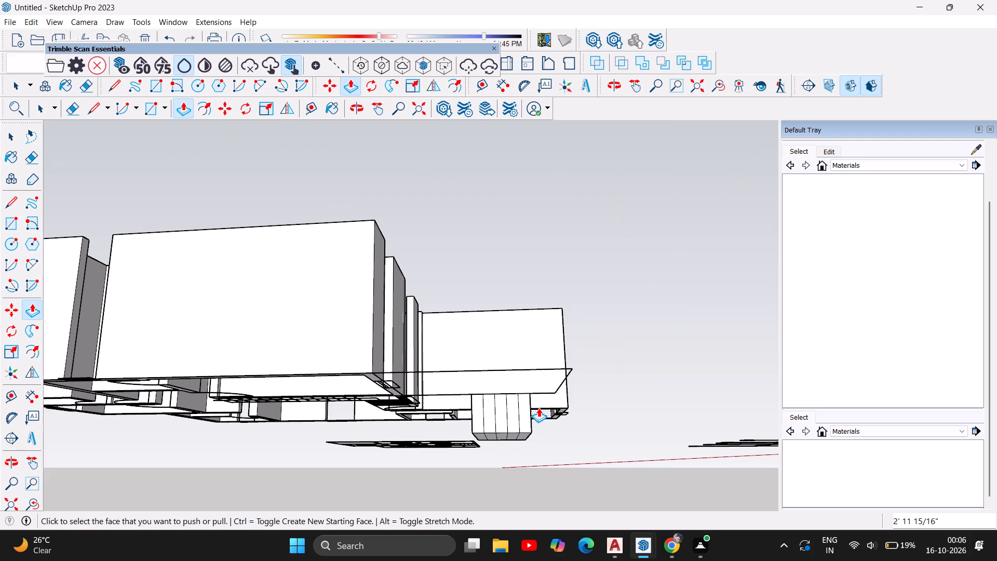
{"action": "left_click", "coordinate": [362, 109]}
{"action": "left_click_drag", "start_coordinate": [532, 256], "coordinate": [295, 498]}
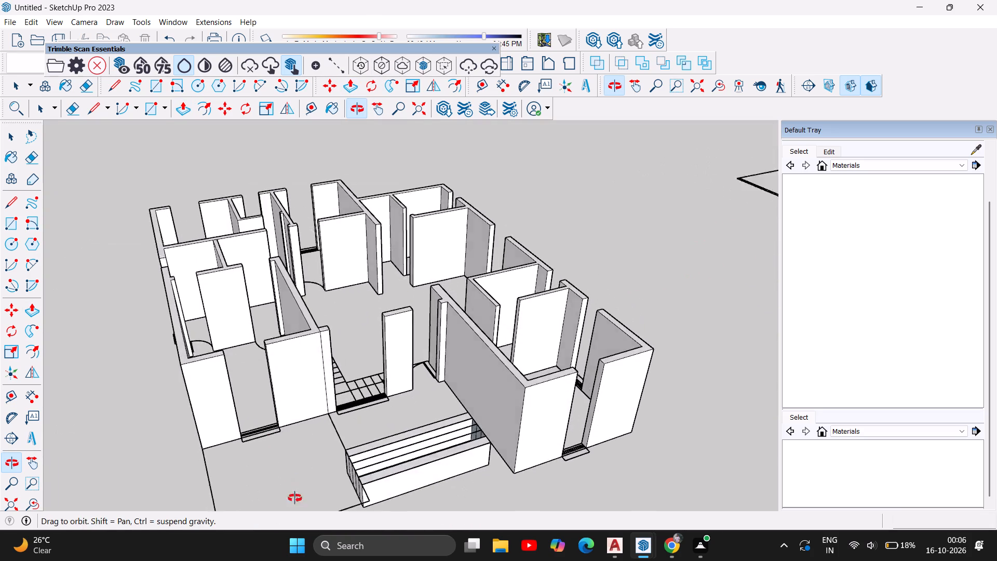
{"action": "left_click_drag", "start_coordinate": [295, 498], "coordinate": [344, 502]}
{"action": "scroll", "coordinate": [459, 450], "scroll_direction": "down", "scroll_amount": 5}
{"action": "scroll", "coordinate": [471, 462], "scroll_direction": "up", "scroll_amount": 6}
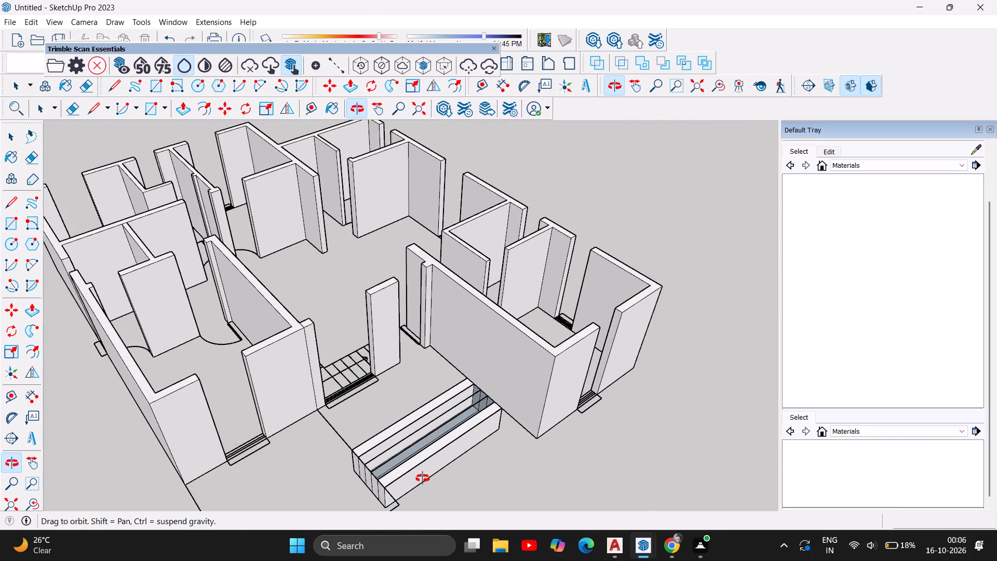
{"action": "scroll", "coordinate": [423, 478], "scroll_direction": "up", "scroll_amount": 7}
{"action": "left_click_drag", "start_coordinate": [282, 462], "coordinate": [460, 498]}
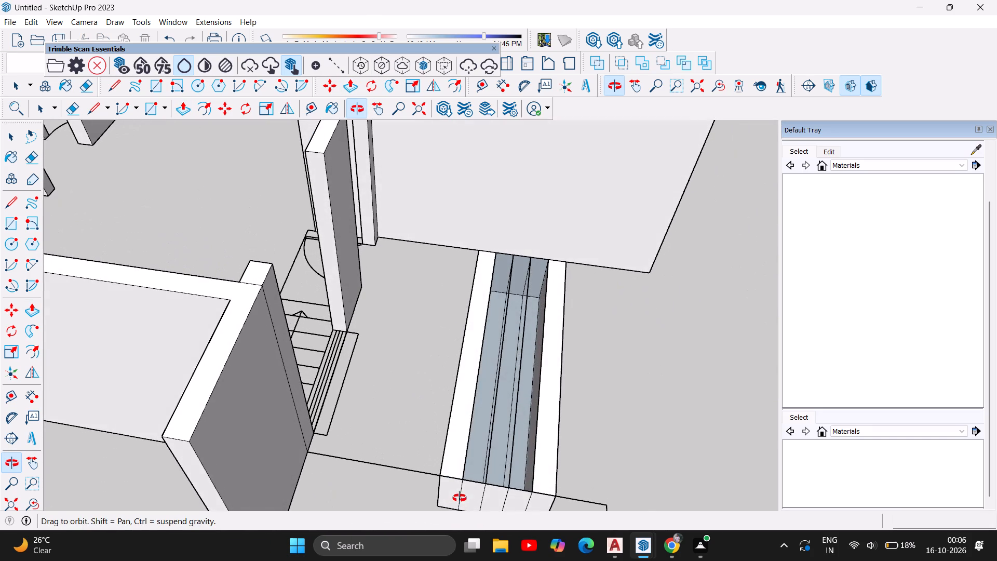
{"action": "scroll", "coordinate": [519, 415], "scroll_direction": "down", "scroll_amount": 4}
{"action": "scroll", "coordinate": [542, 446], "scroll_direction": "up", "scroll_amount": 4}
{"action": "scroll", "coordinate": [501, 467], "scroll_direction": "up", "scroll_amount": 4}
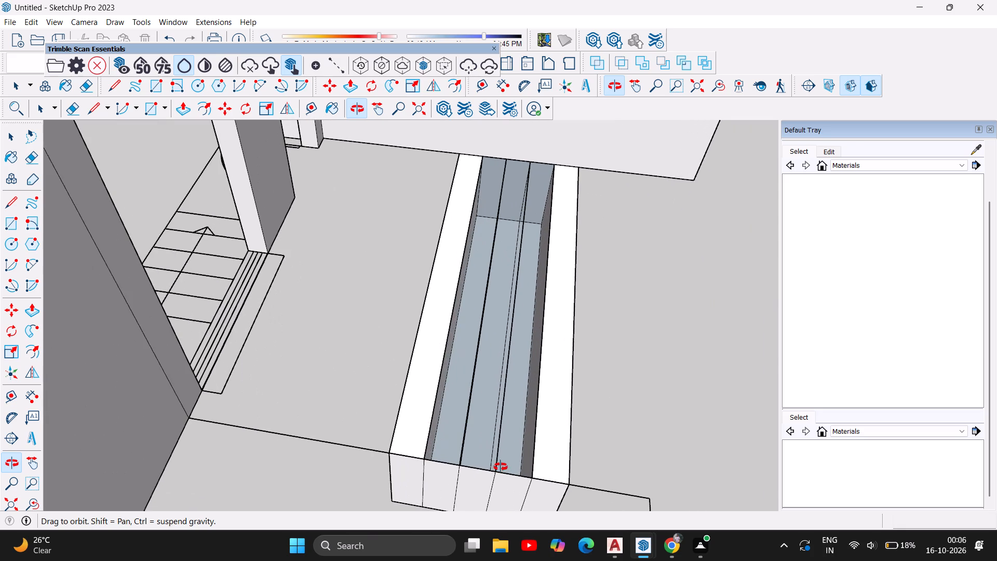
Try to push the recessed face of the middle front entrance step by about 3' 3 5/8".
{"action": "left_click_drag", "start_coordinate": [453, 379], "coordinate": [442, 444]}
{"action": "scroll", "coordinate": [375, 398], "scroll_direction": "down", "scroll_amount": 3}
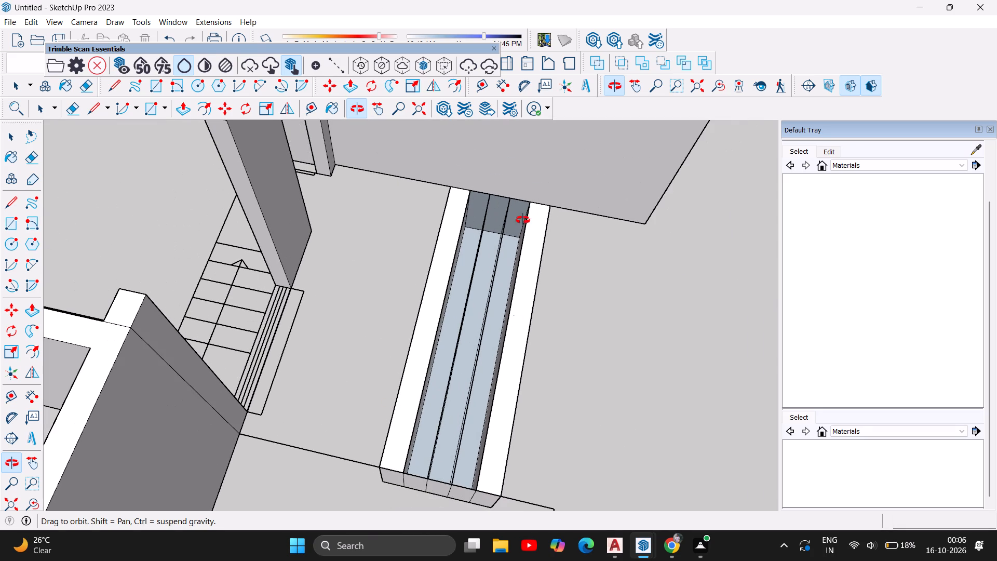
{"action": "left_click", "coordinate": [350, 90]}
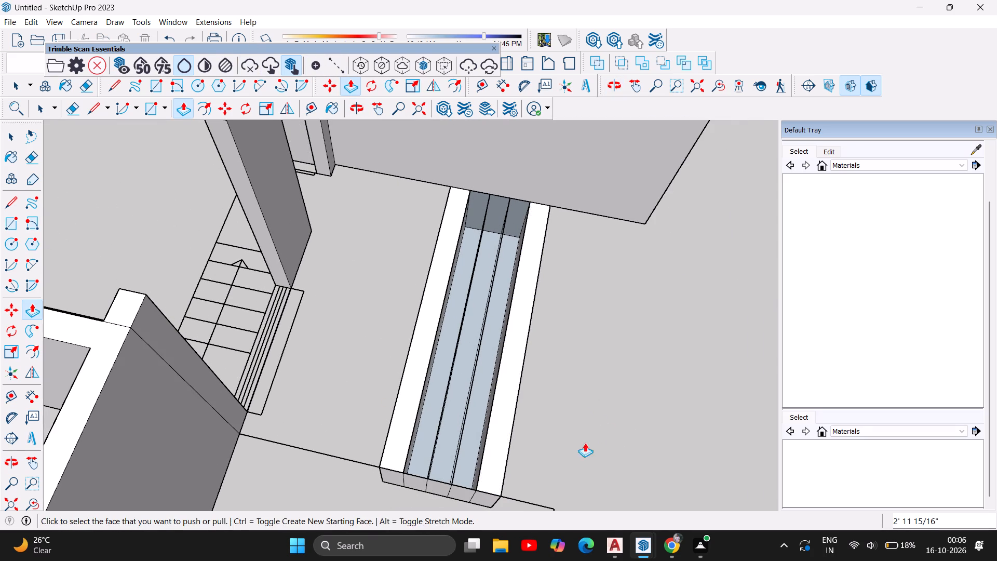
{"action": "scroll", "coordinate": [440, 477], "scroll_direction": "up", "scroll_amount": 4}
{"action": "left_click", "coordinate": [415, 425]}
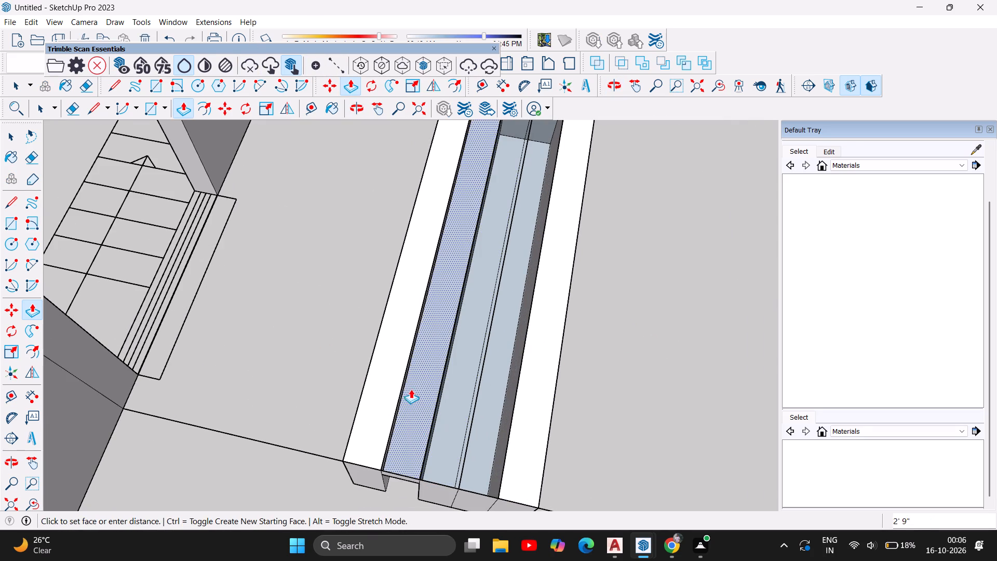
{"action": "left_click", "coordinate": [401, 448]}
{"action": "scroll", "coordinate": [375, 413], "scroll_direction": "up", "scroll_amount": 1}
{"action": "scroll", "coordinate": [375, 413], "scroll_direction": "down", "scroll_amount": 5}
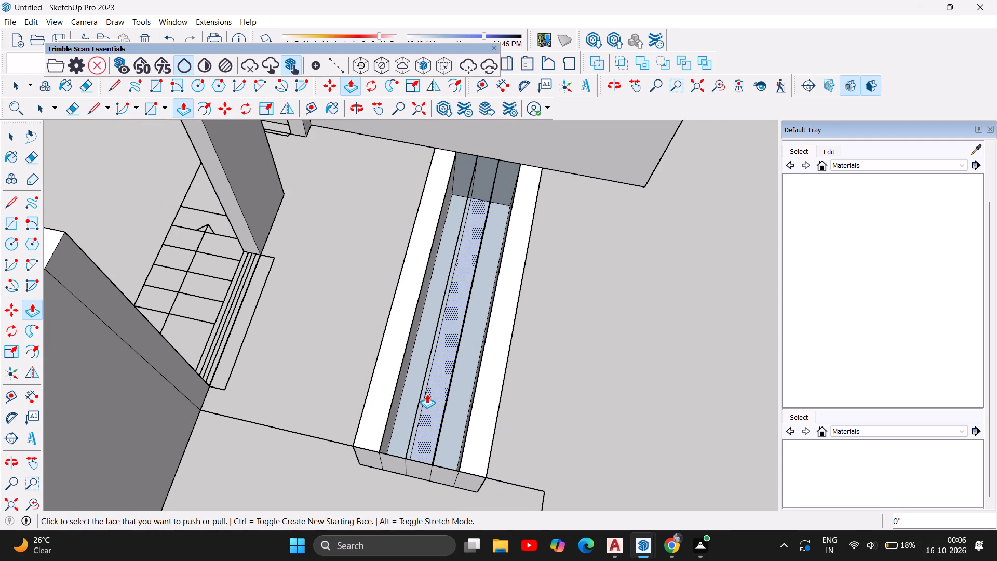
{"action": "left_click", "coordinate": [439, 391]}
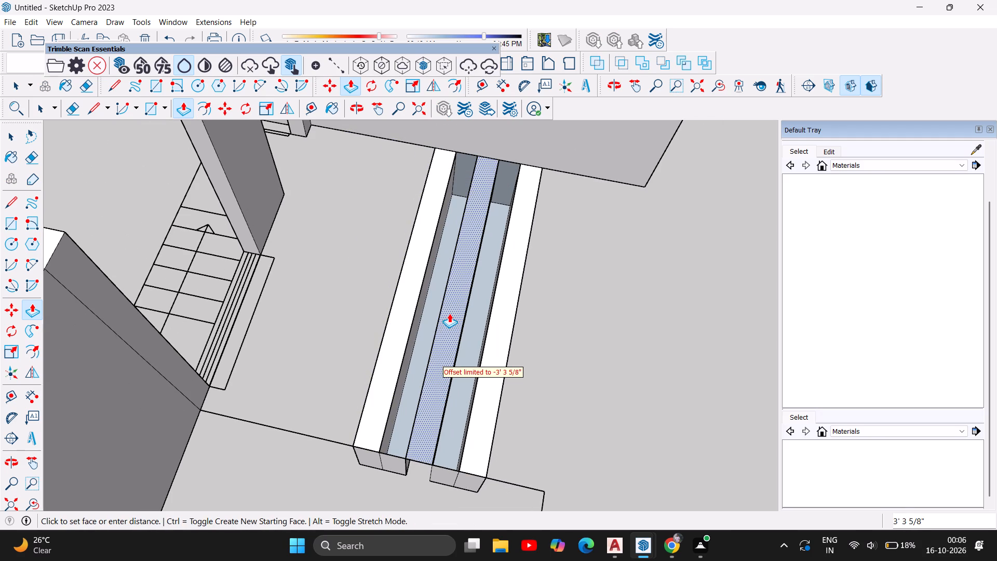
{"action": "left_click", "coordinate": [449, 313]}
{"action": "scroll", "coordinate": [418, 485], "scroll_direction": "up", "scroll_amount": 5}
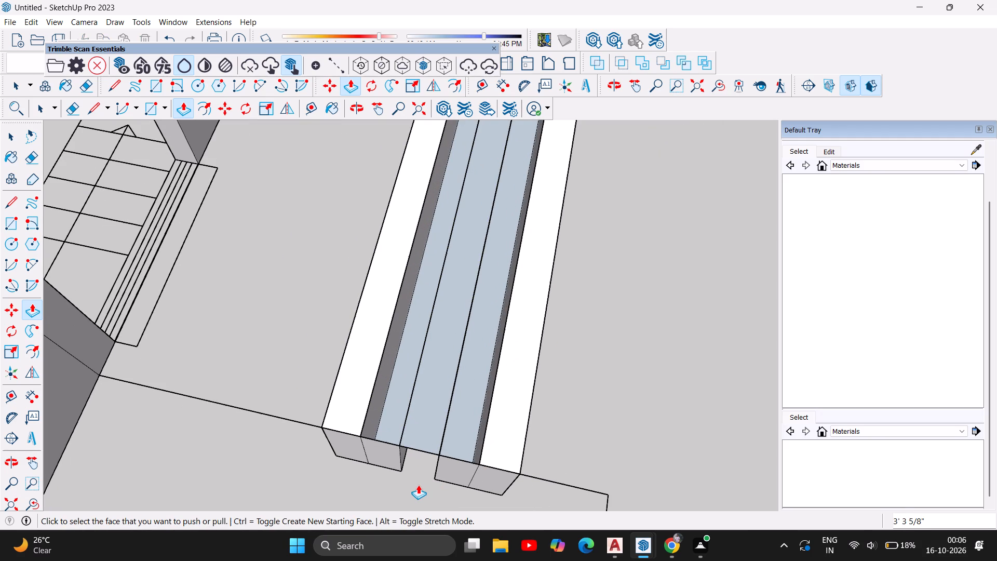
Undo the middle step's push and all earlier front entrance step extrusions, back to five flat strips.
{"action": "key", "text": "ctrl+z"}
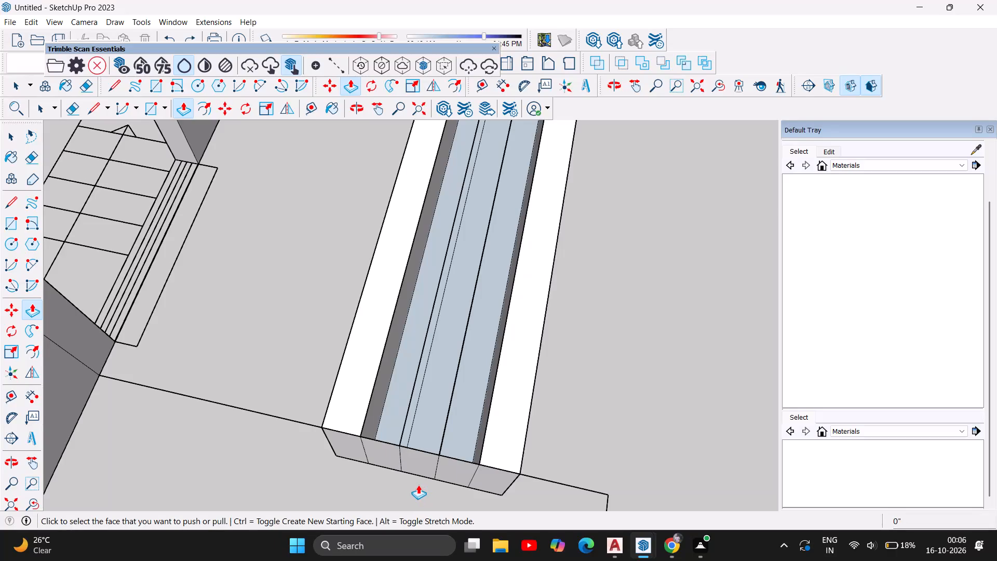
{"action": "key", "text": "ctrl+z"}
{"action": "key", "text": "ctrl+z"}
{"action": "key", "text": "ctrl+z"}
{"action": "key", "text": "ctrl+z"}
{"action": "key", "text": "ctrl+z"}
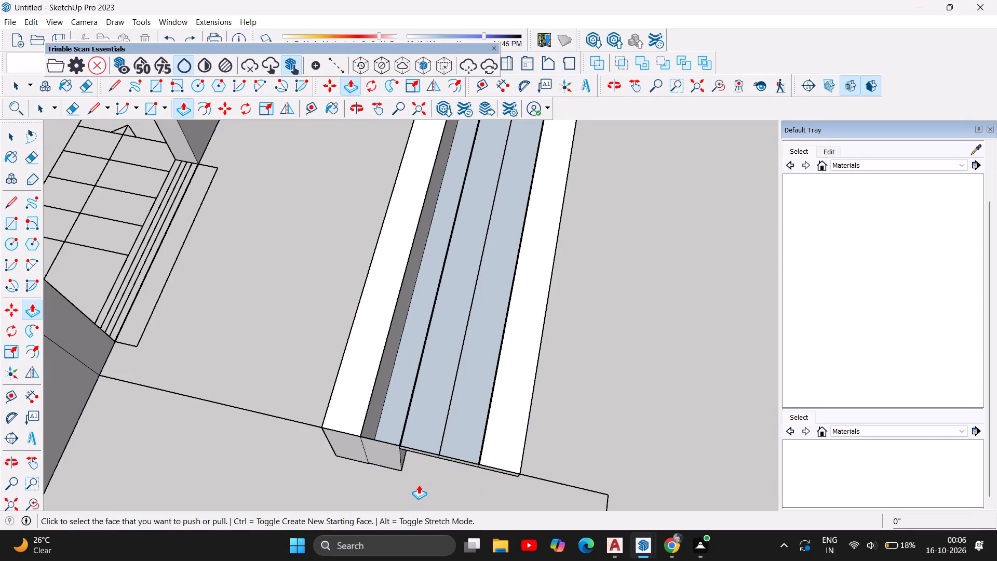
{"action": "key", "text": "ctrl+z"}
{"action": "key", "text": "ctrl+z"}
{"action": "key", "text": "ctrl+z"}
{"action": "key", "text": "ctrl+z"}
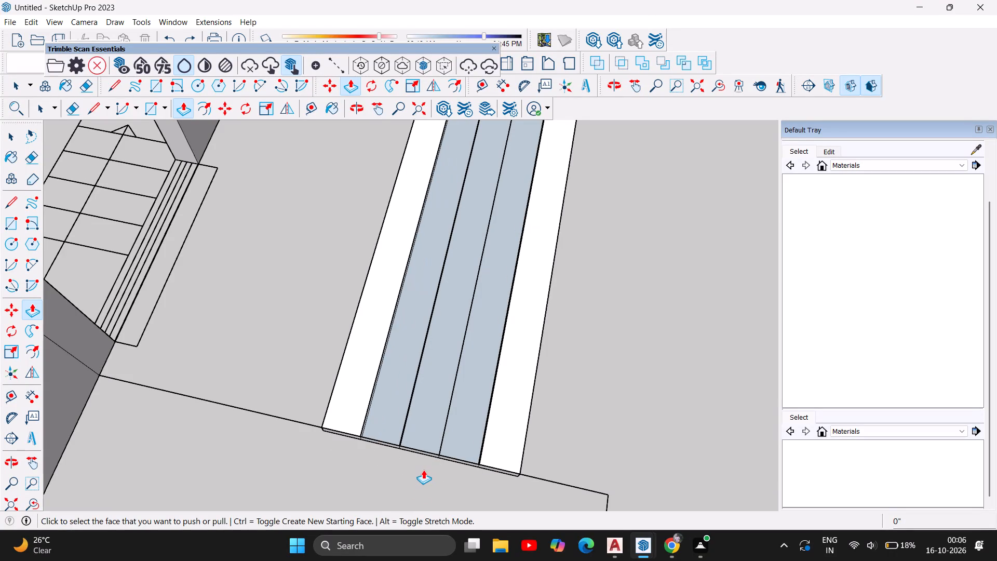
{"action": "key", "text": "ctrl+z"}
{"action": "key", "text": "ctrl+z"}
{"action": "key", "text": "ctrl+z"}
{"action": "key", "text": "ctrl+z"}
{"action": "key", "text": "ctrl+z"}
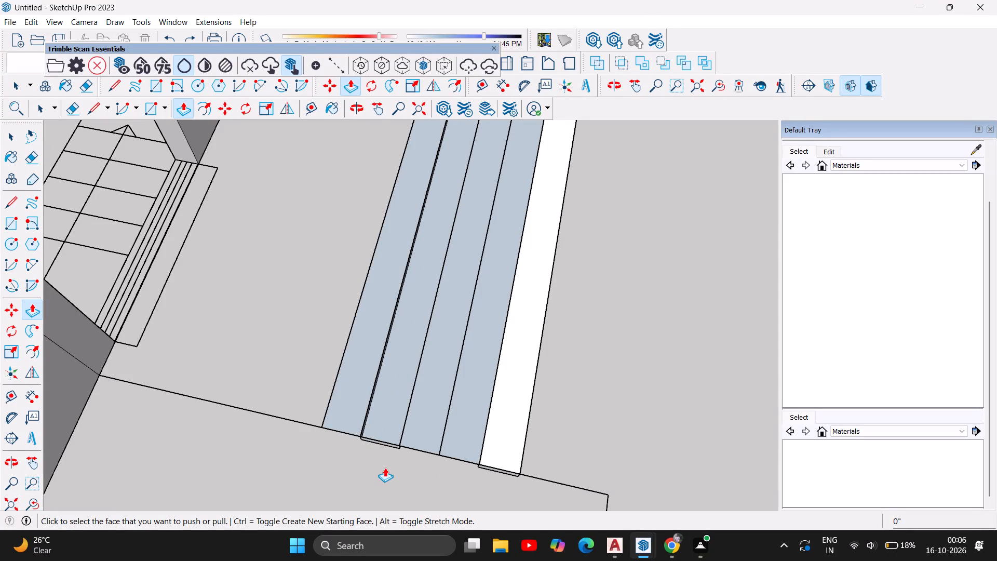
{"action": "key", "text": "ctrl+z"}
{"action": "key", "text": "ctrl+z"}
{"action": "key", "text": "ctrl+z"}
{"action": "key", "text": "ctrl+z"}
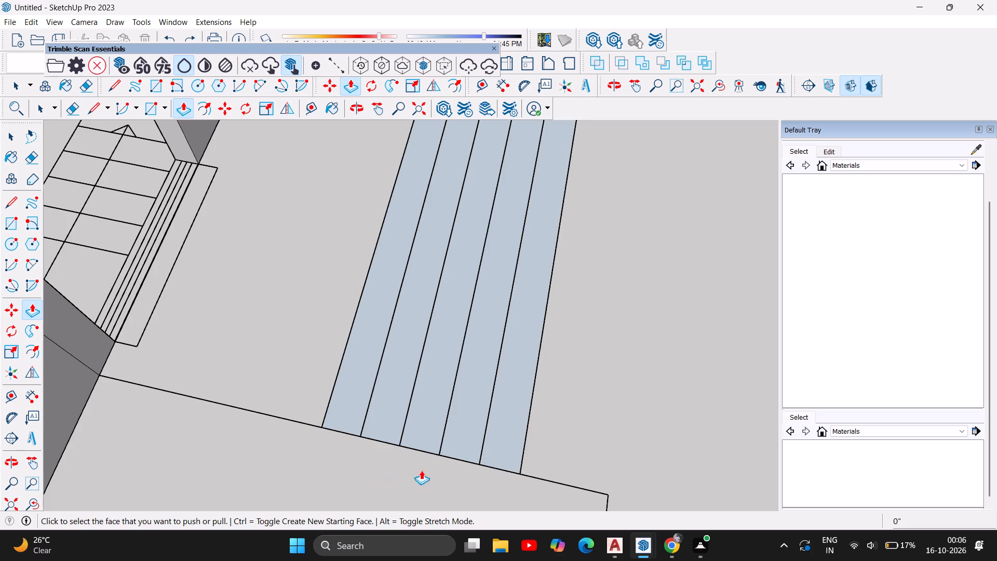
{"action": "key", "text": "Escape"}
{"action": "scroll", "coordinate": [590, 455], "scroll_direction": "down", "scroll_amount": 3}
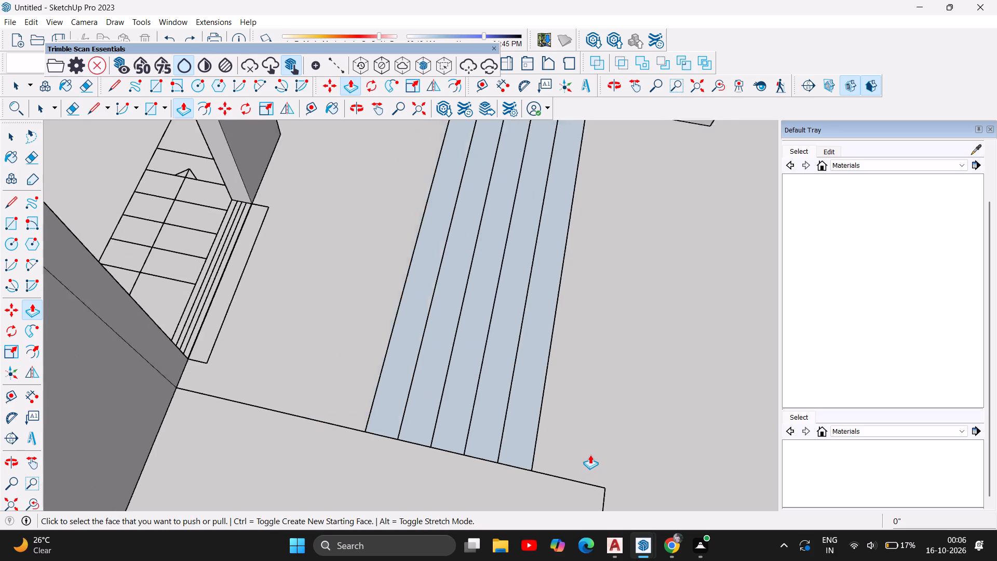
{"action": "scroll", "coordinate": [590, 455], "scroll_direction": "down", "scroll_amount": 2}
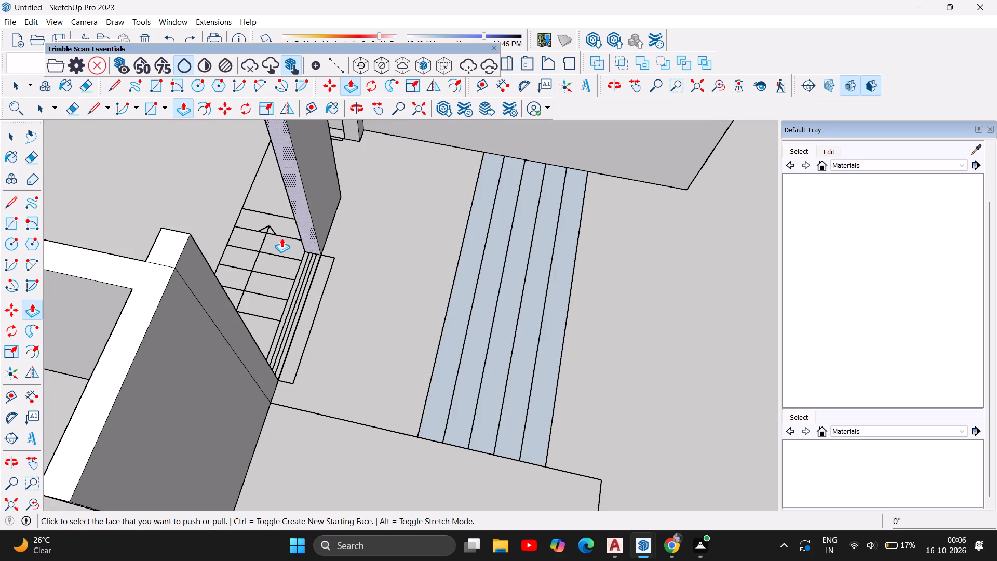
Trace 14' 3" lines along both long edges of the outermost front entrance step strip.
{"action": "left_click", "coordinate": [7, 199]}
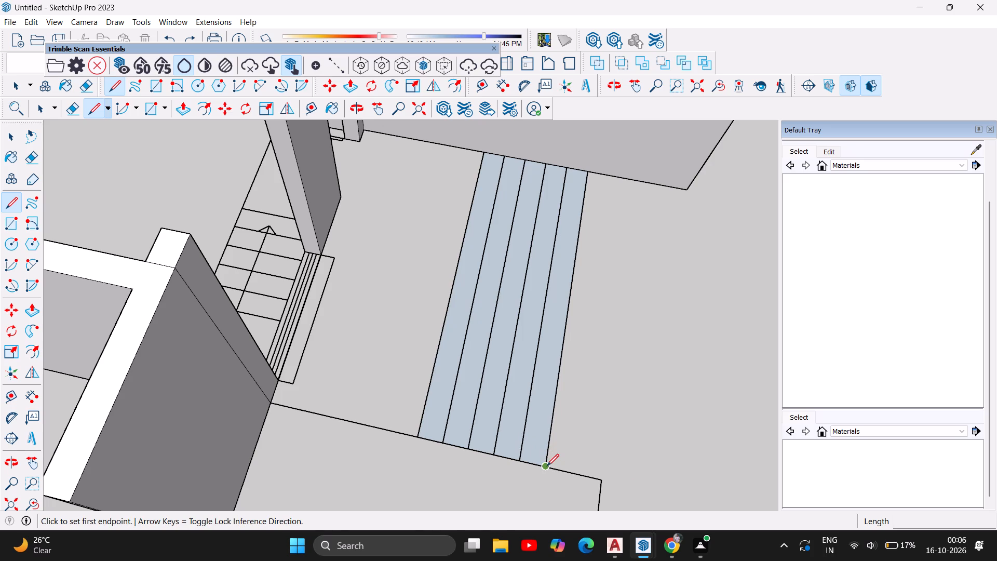
{"action": "left_click", "coordinate": [547, 466]}
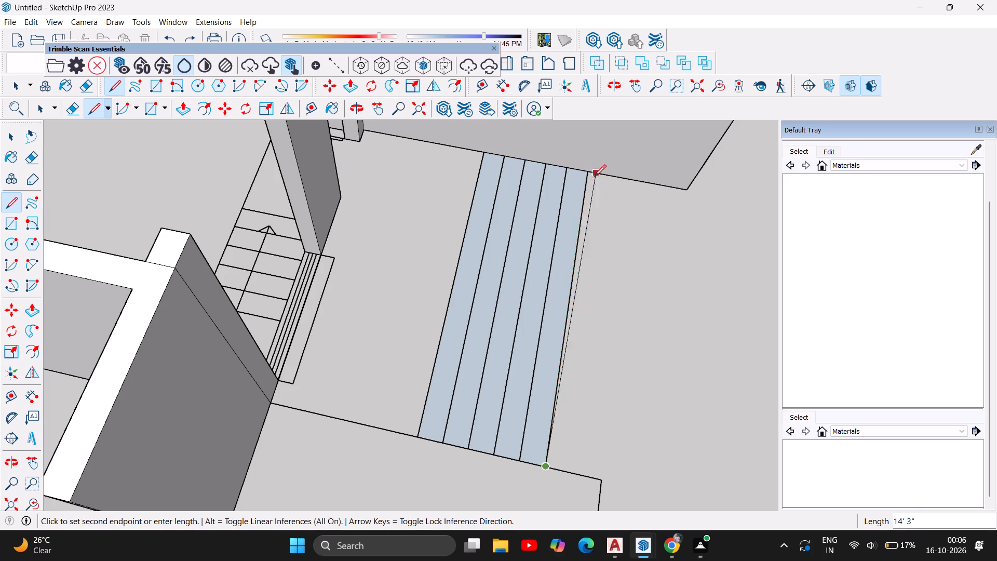
{"action": "left_click", "coordinate": [588, 172]}
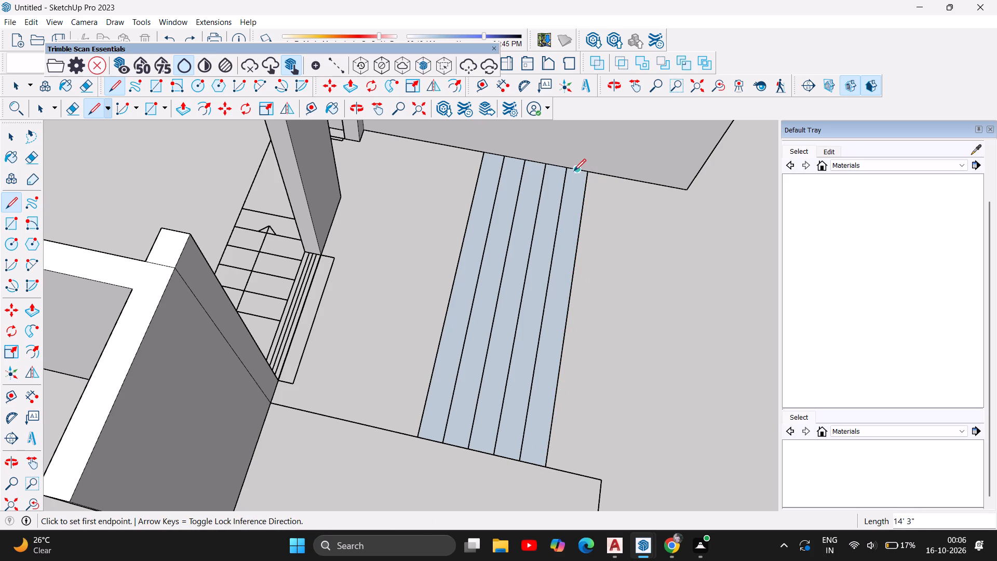
{"action": "left_click", "coordinate": [568, 169]}
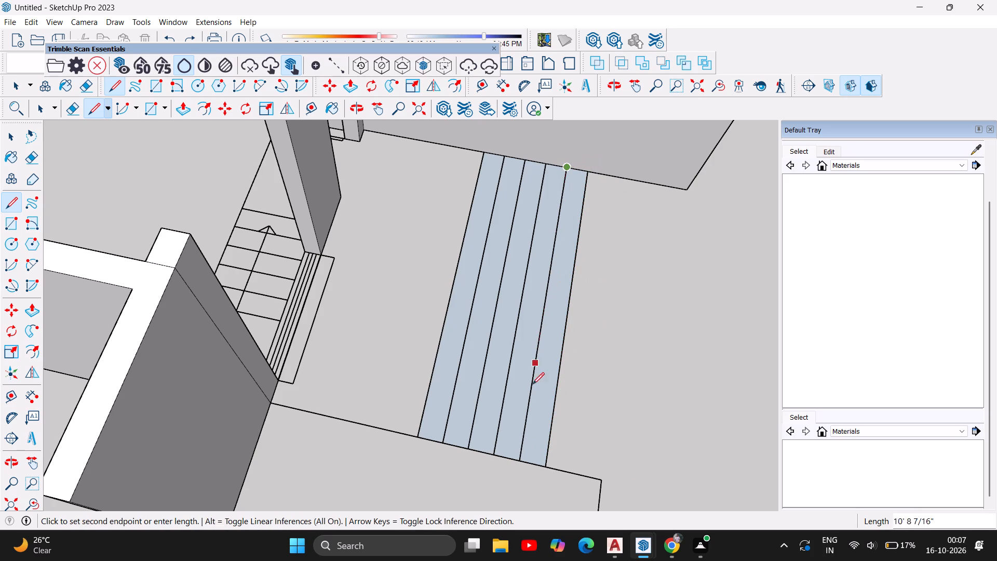
{"action": "left_click", "coordinate": [519, 460]}
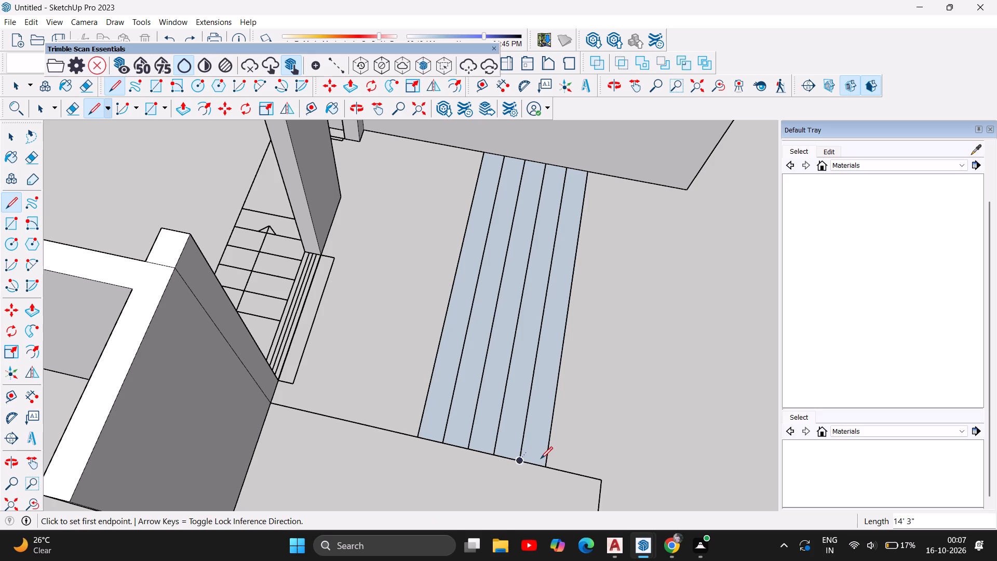
{"action": "left_click", "coordinate": [544, 468]}
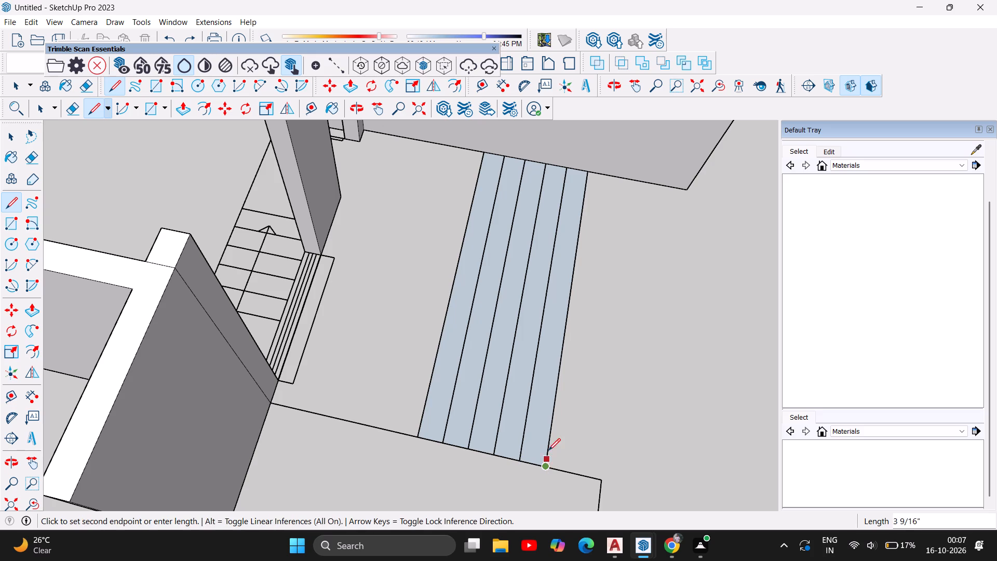
{"action": "key", "text": "Escape"}
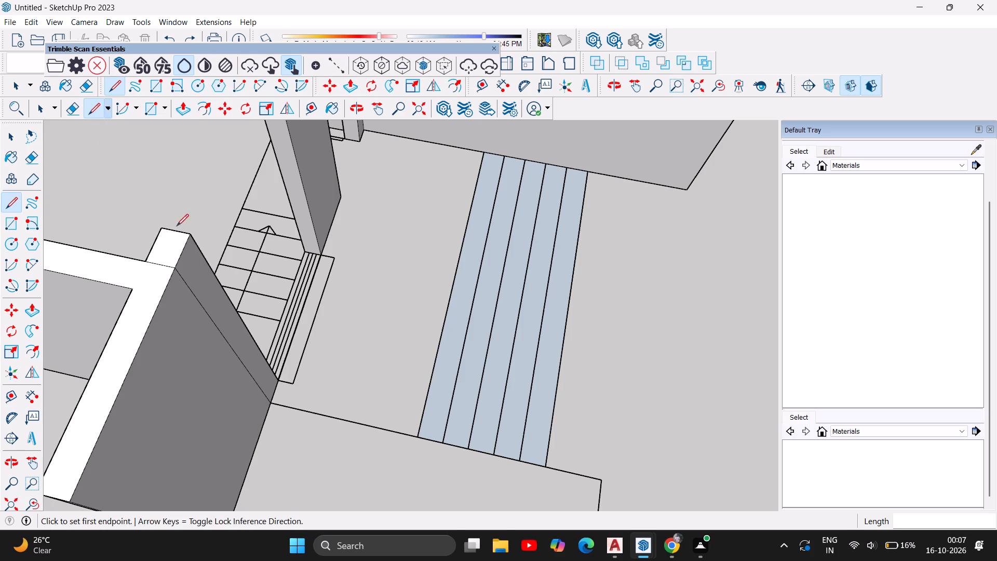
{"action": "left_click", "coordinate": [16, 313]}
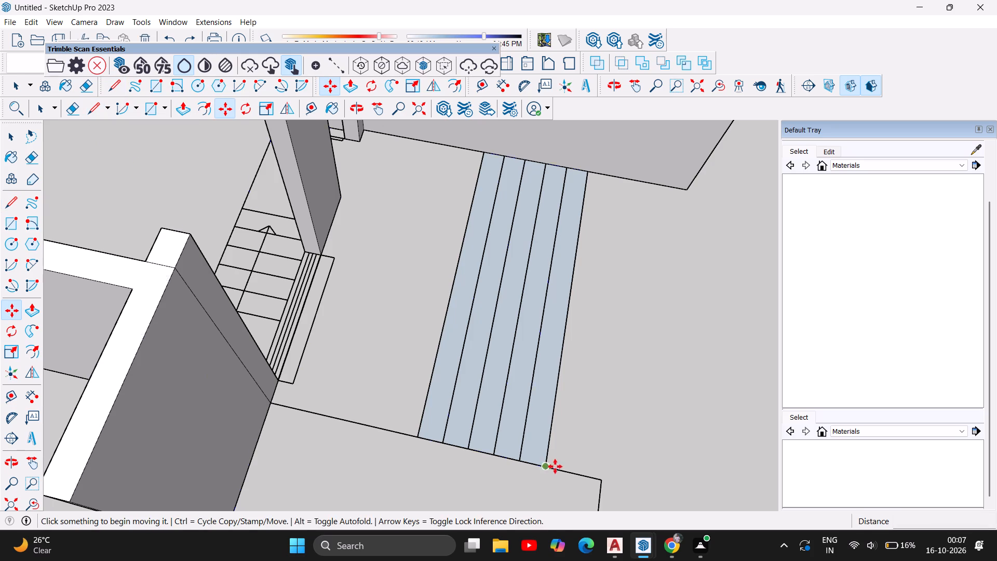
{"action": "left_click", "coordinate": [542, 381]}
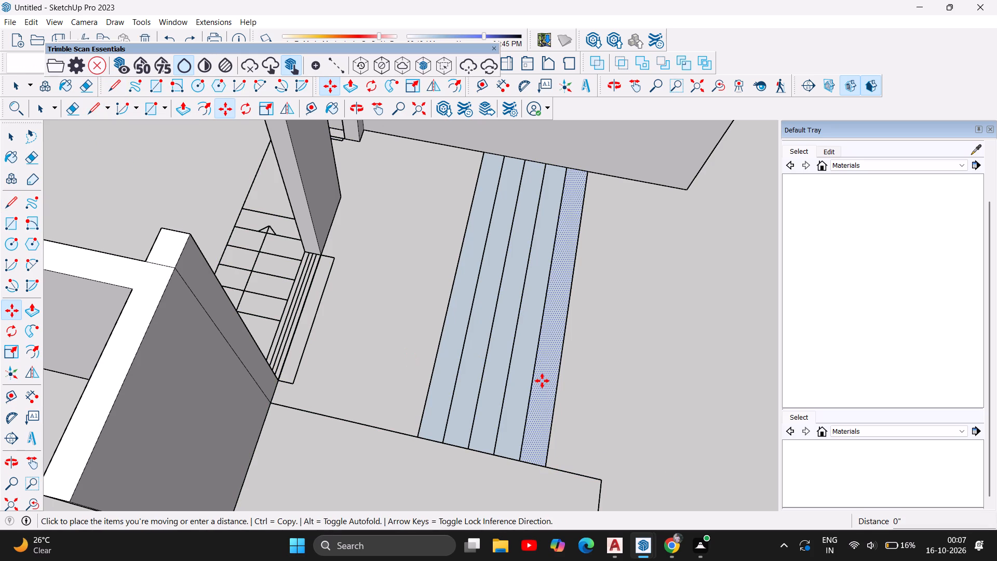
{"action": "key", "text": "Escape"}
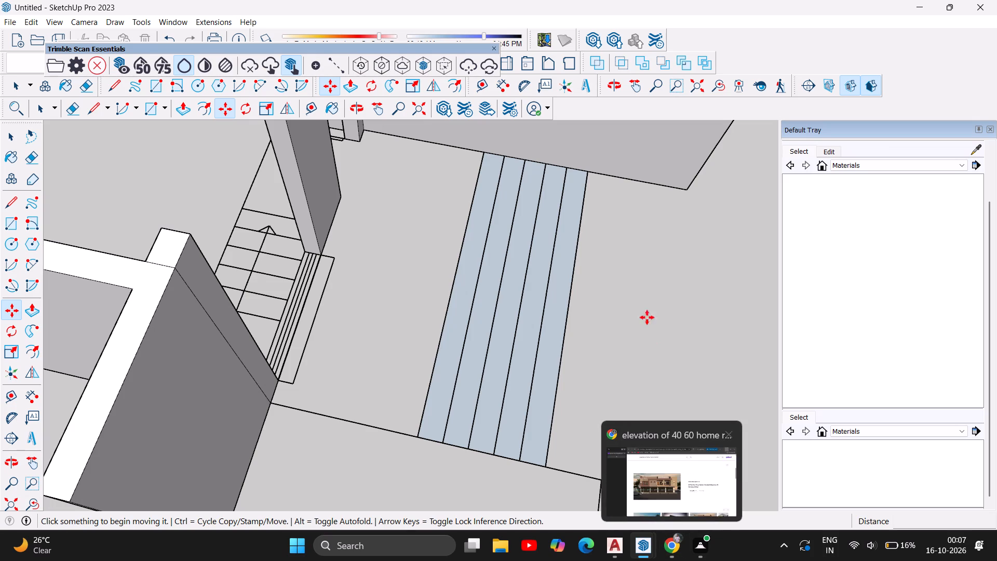
Examine the whole house model from above together with the flat front entrance step strips.
{"action": "scroll", "coordinate": [685, 349], "scroll_direction": "down", "scroll_amount": 5}
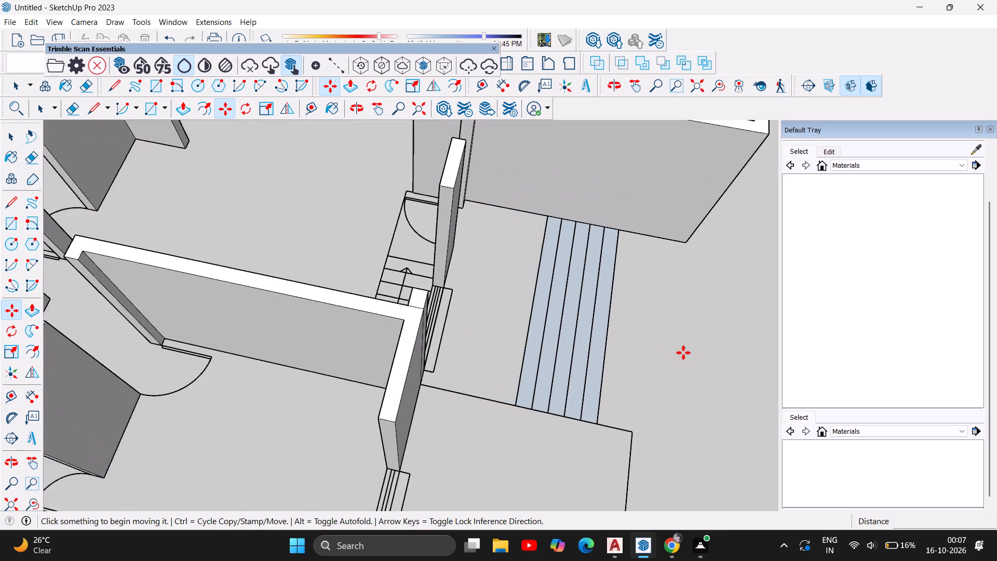
{"action": "scroll", "coordinate": [683, 353], "scroll_direction": "up", "scroll_amount": 1}
{"action": "scroll", "coordinate": [684, 353], "scroll_direction": "down", "scroll_amount": 12}
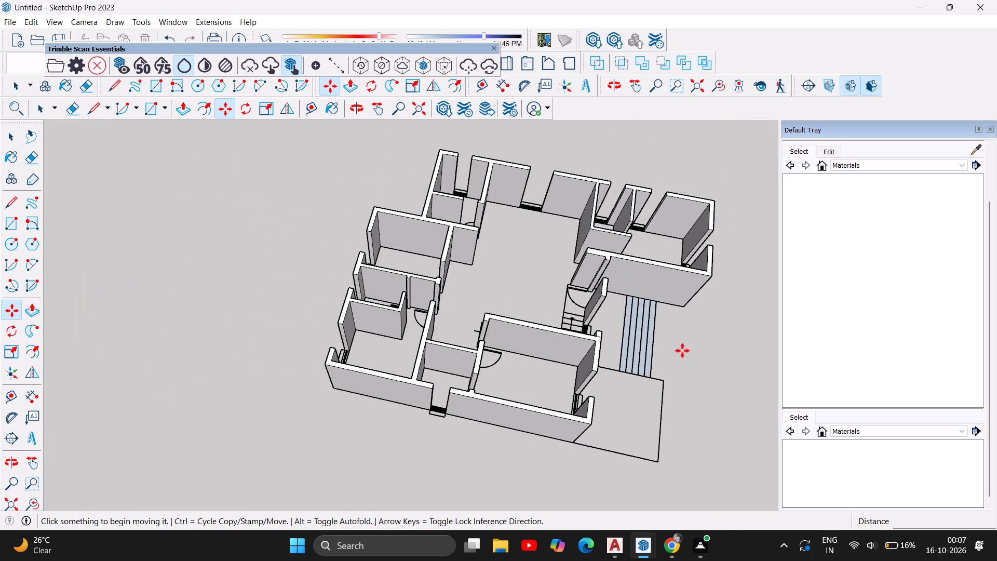
{"action": "scroll", "coordinate": [682, 351], "scroll_direction": "down", "scroll_amount": 1}
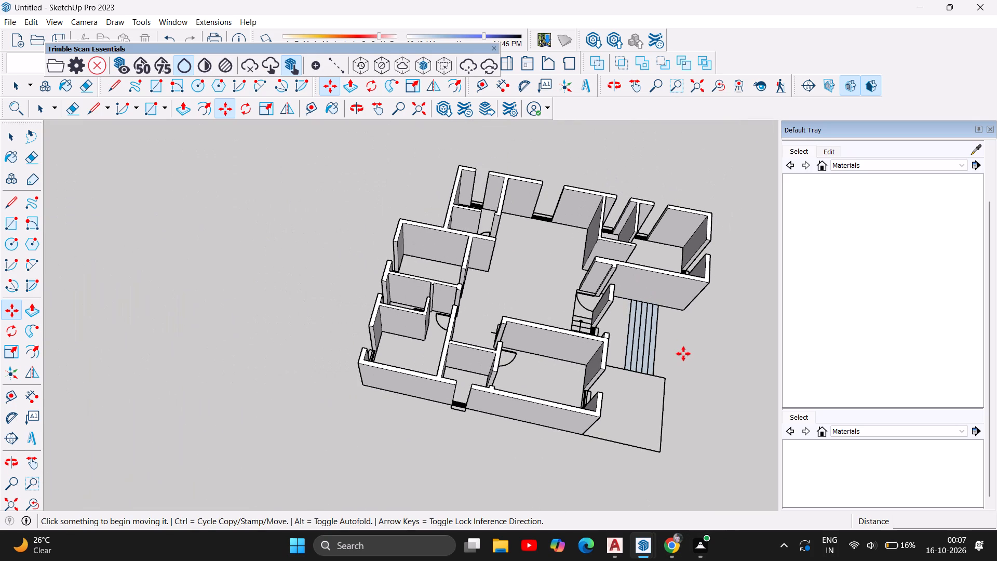
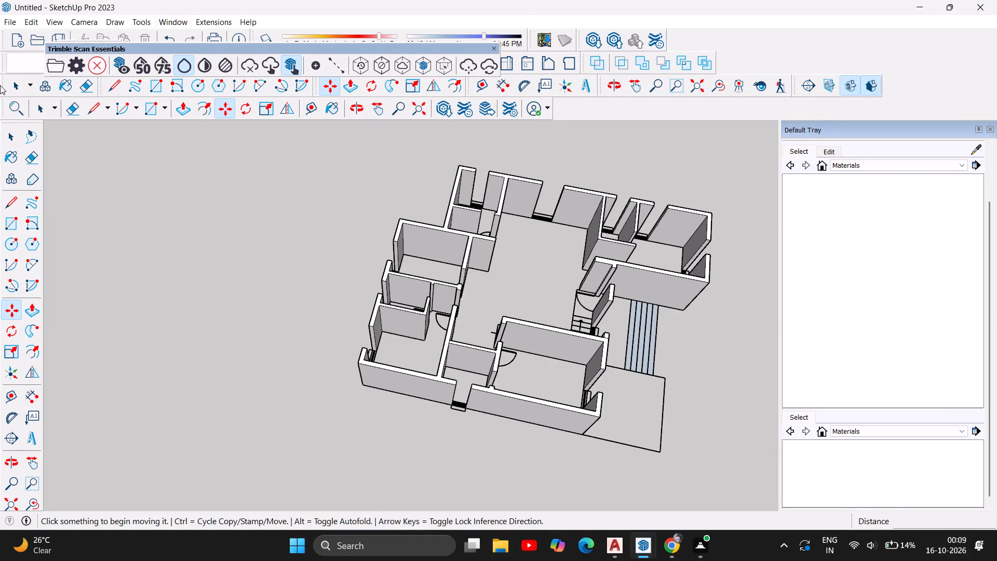
Examine the whole house model from above and around to the front entrance with its flat step strips.
{"action": "scroll", "coordinate": [130, 311], "scroll_direction": "down", "scroll_amount": 2}
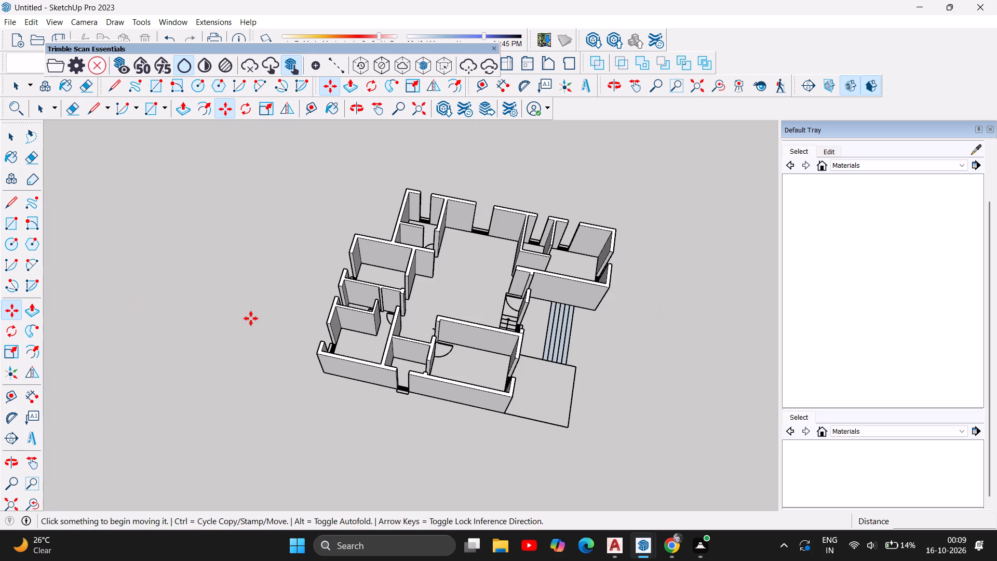
{"action": "scroll", "coordinate": [448, 465], "scroll_direction": "down", "scroll_amount": 1}
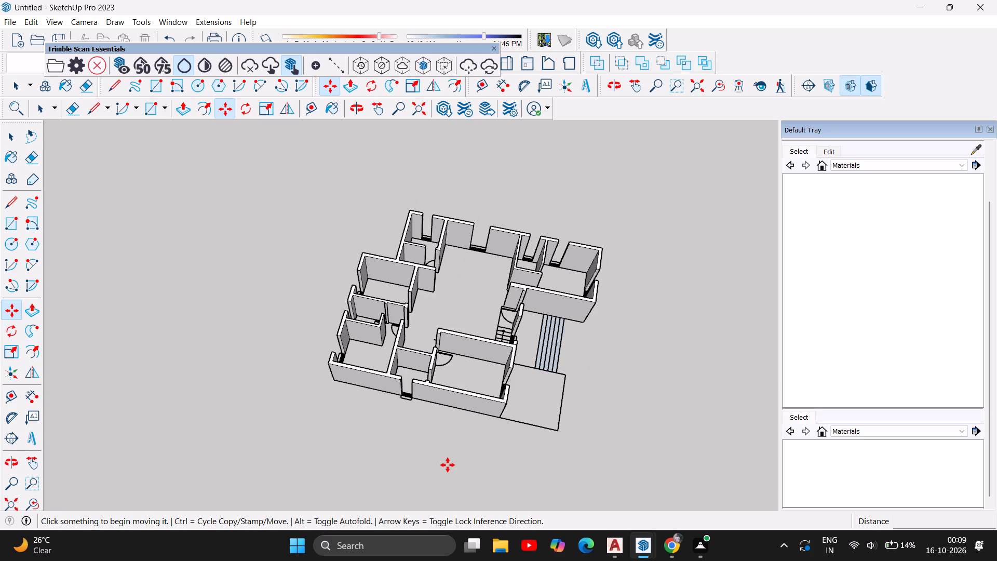
{"action": "scroll", "coordinate": [448, 465], "scroll_direction": "down", "scroll_amount": 3}
{"action": "scroll", "coordinate": [548, 426], "scroll_direction": "up", "scroll_amount": 5}
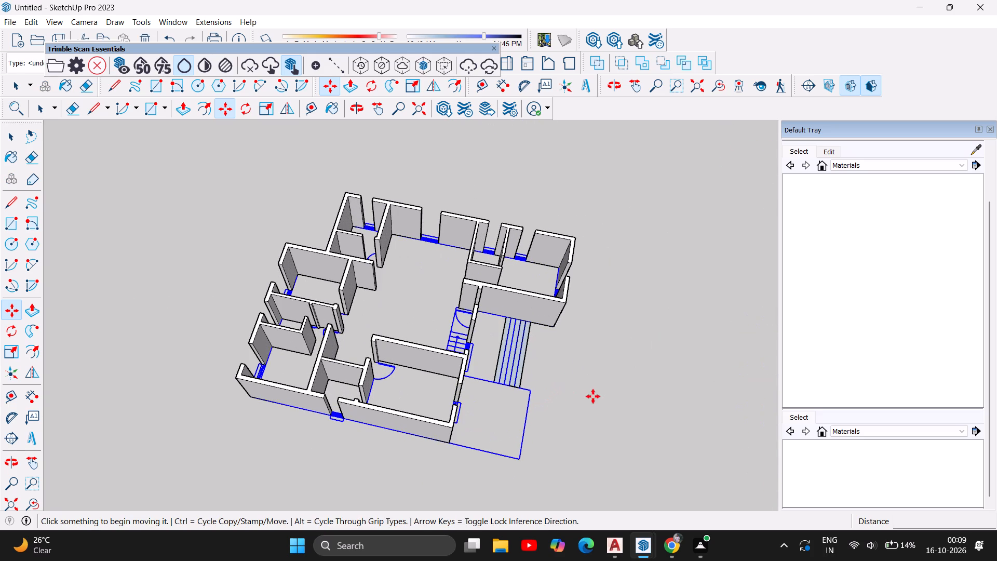
{"action": "key", "text": "Escape"}
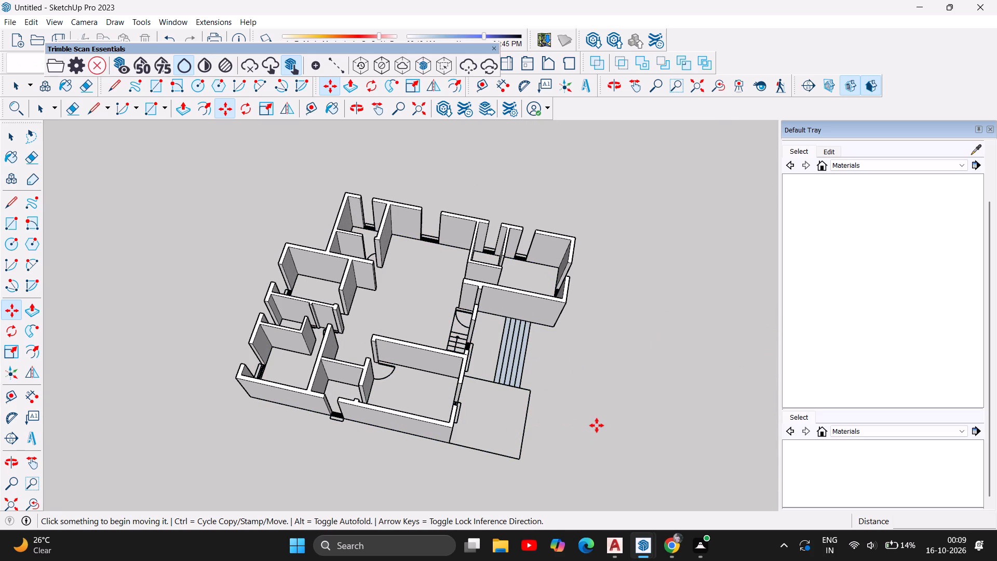
{"action": "scroll", "coordinate": [578, 432], "scroll_direction": "down", "scroll_amount": 3}
{"action": "scroll", "coordinate": [605, 426], "scroll_direction": "up", "scroll_amount": 2}
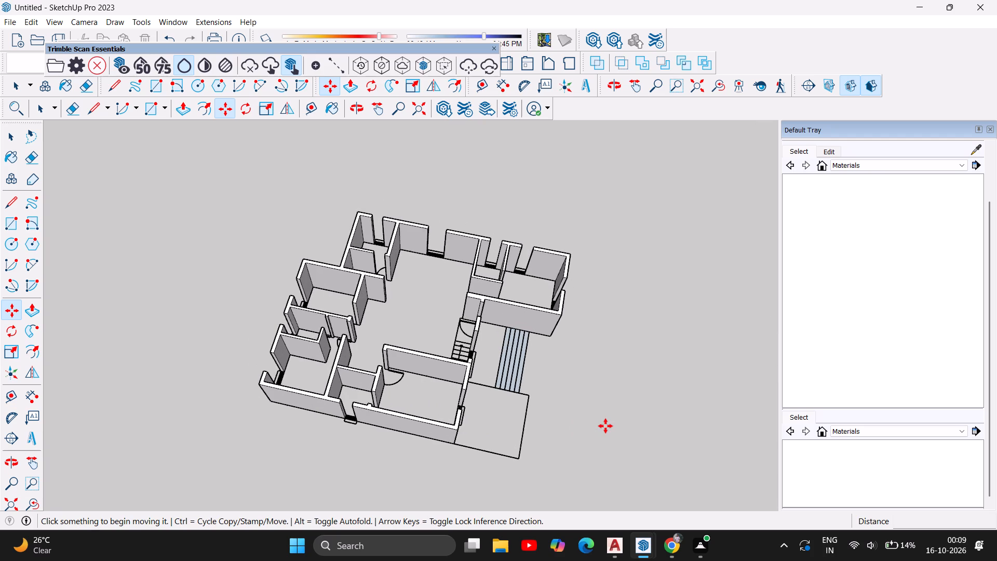
{"action": "left_click", "coordinate": [355, 105]}
{"action": "left_click_drag", "start_coordinate": [649, 389], "coordinate": [307, 425]}
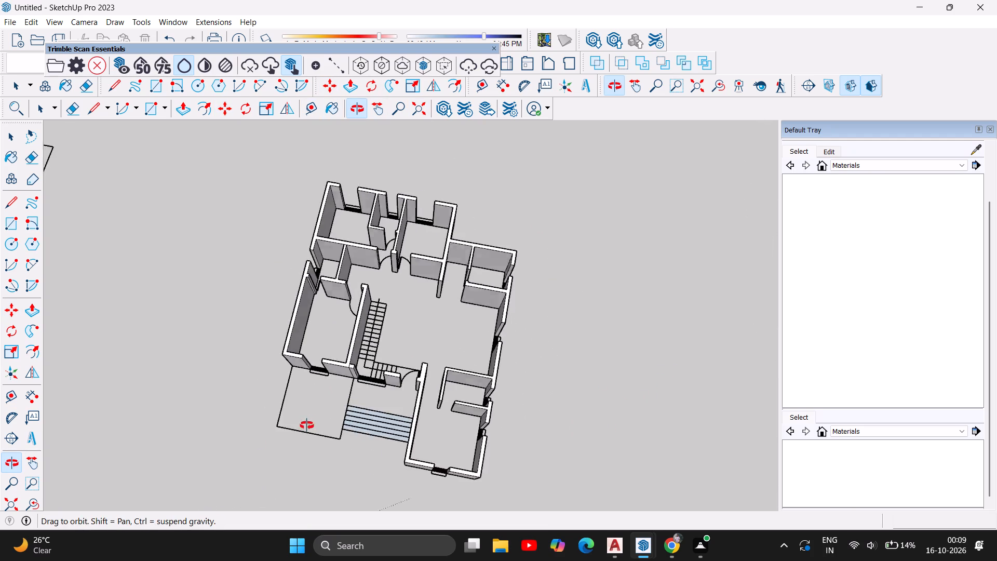
{"action": "left_click_drag", "start_coordinate": [307, 425], "coordinate": [358, 268]}
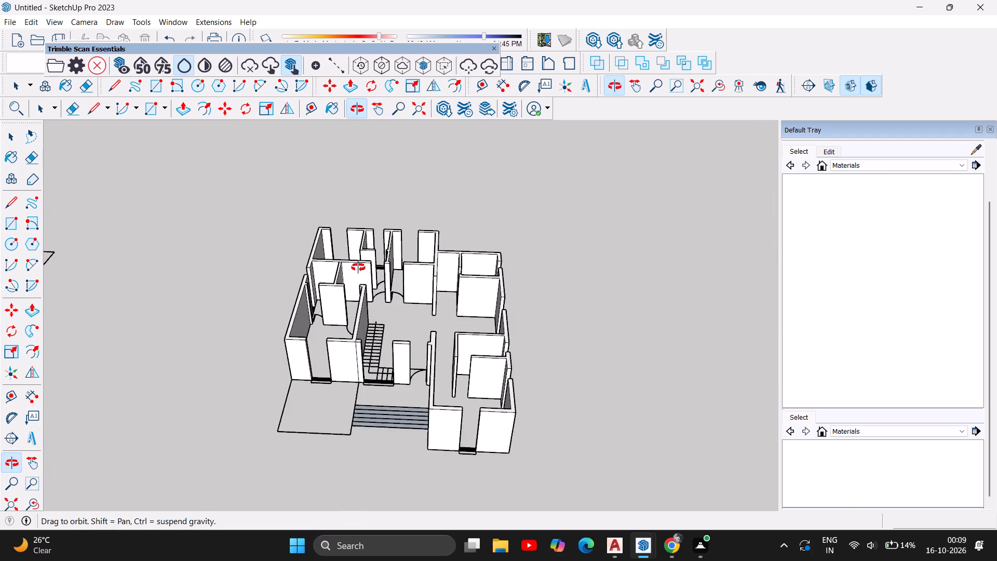
{"action": "left_click_drag", "start_coordinate": [358, 268], "coordinate": [360, 260]}
{"action": "scroll", "coordinate": [409, 424], "scroll_direction": "up", "scroll_amount": 18}
{"action": "scroll", "coordinate": [404, 416], "scroll_direction": "down", "scroll_amount": 6}
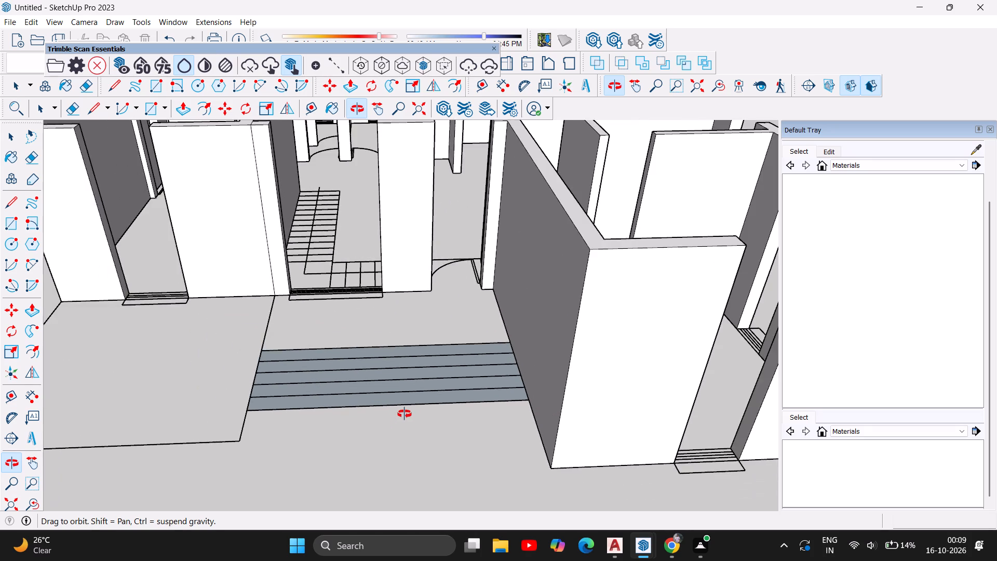
{"action": "scroll", "coordinate": [405, 414], "scroll_direction": "down", "scroll_amount": 9}
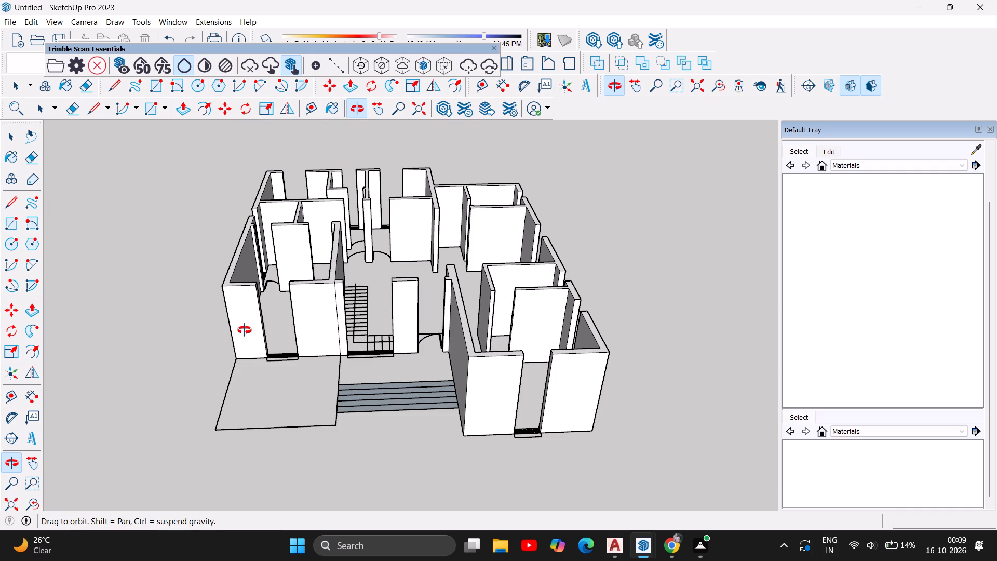
Bridge the wall-top gap over the front room's opening with 4' lines along both wall edges and a 9" end line.
{"action": "scroll", "coordinate": [245, 330], "scroll_direction": "up", "scroll_amount": 4}
{"action": "scroll", "coordinate": [286, 362], "scroll_direction": "up", "scroll_amount": 4}
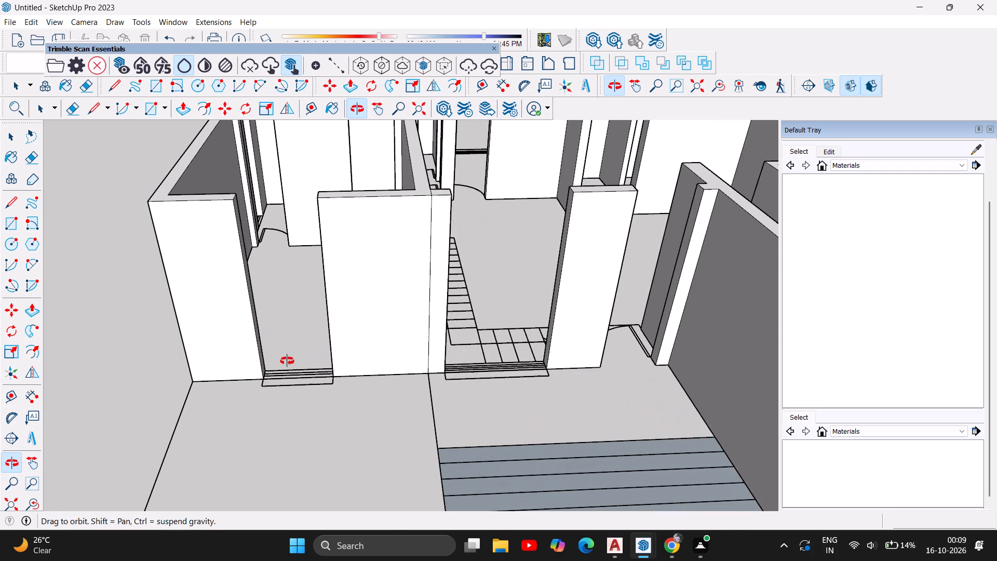
{"action": "left_click_drag", "start_coordinate": [299, 393], "coordinate": [305, 474]}
{"action": "scroll", "coordinate": [291, 438], "scroll_direction": "up", "scroll_amount": 3}
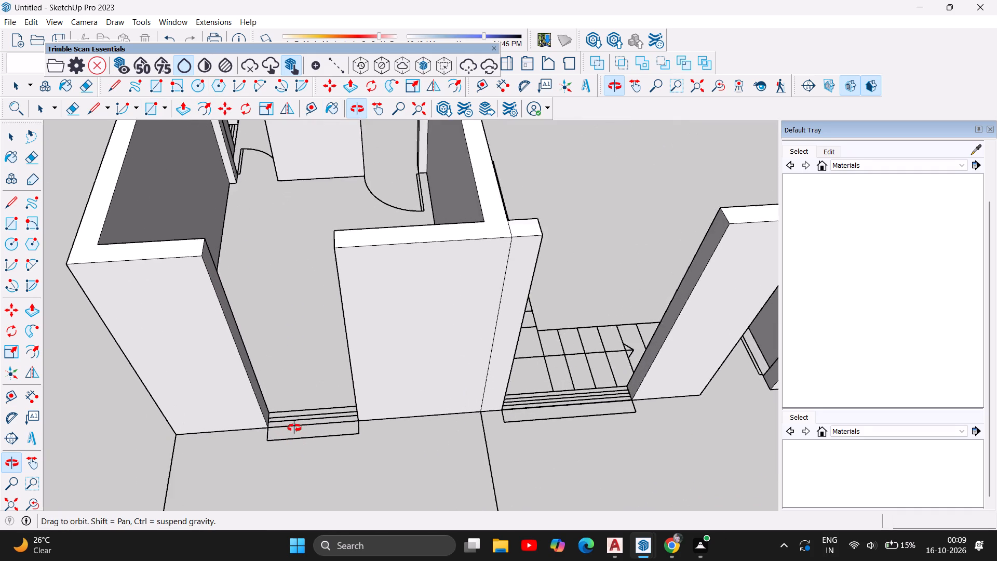
{"action": "scroll", "coordinate": [294, 428], "scroll_direction": "up", "scroll_amount": 4}
{"action": "scroll", "coordinate": [358, 480], "scroll_direction": "down", "scroll_amount": 4}
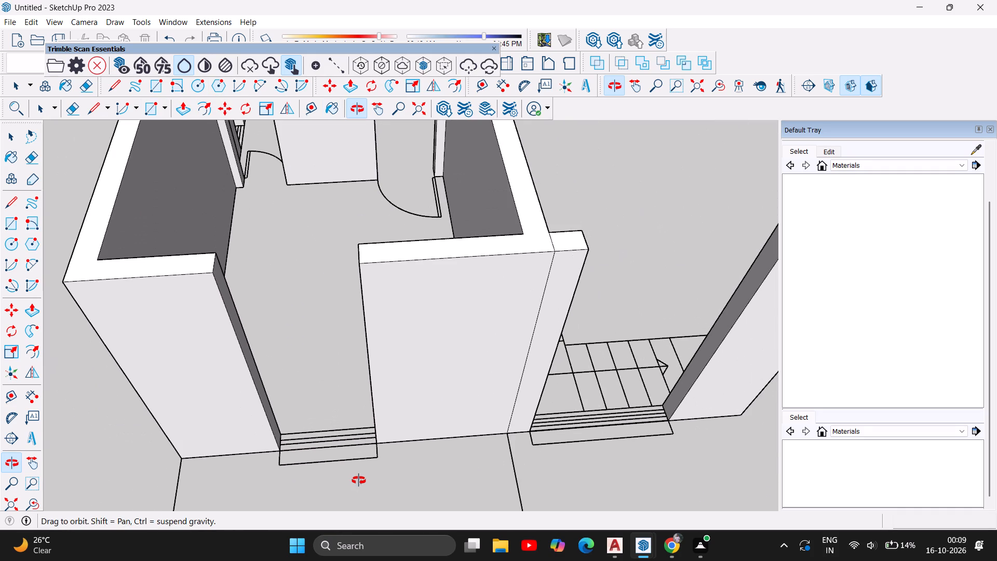
{"action": "scroll", "coordinate": [425, 500], "scroll_direction": "down", "scroll_amount": 2}
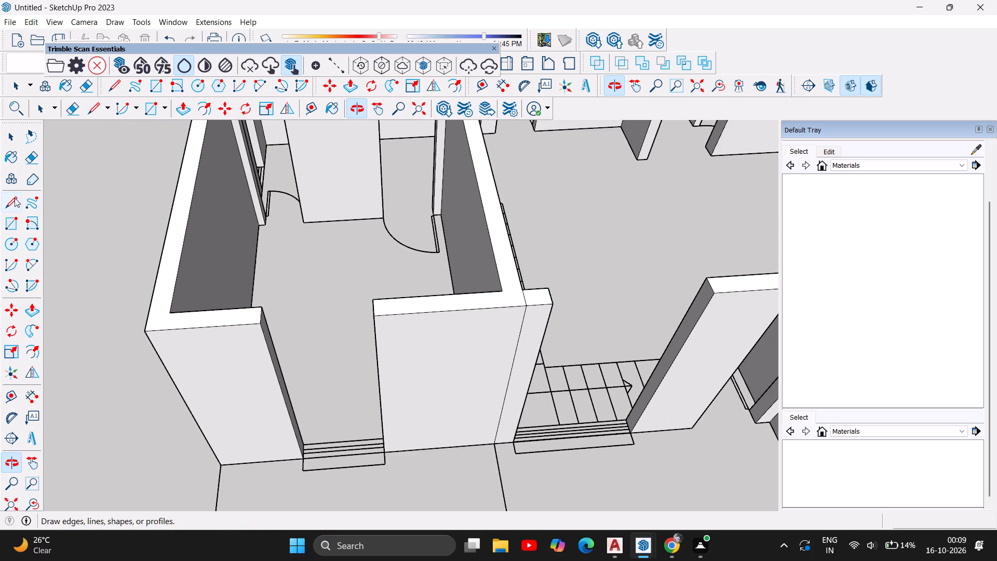
{"action": "left_click", "coordinate": [15, 198]}
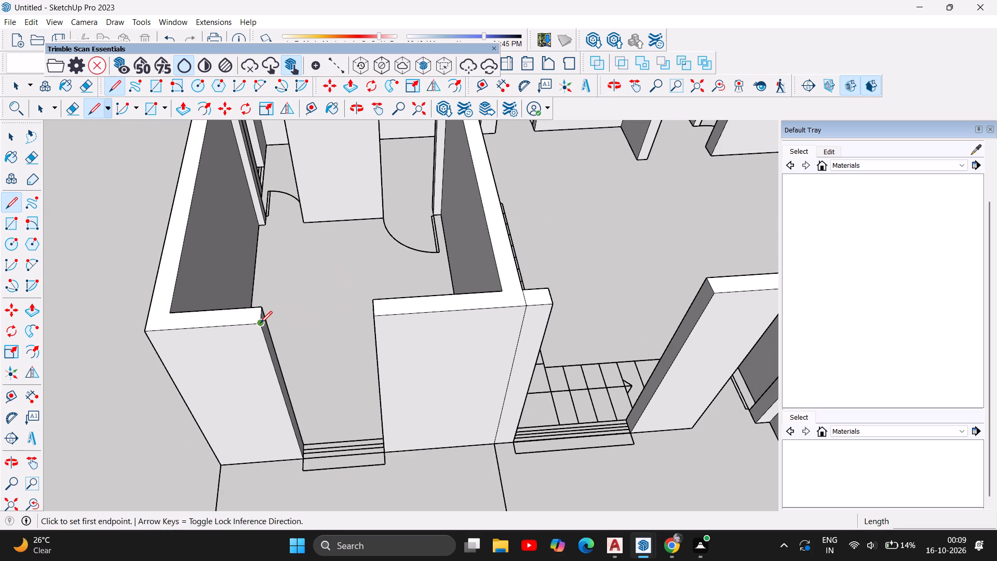
{"action": "left_click", "coordinate": [260, 323]}
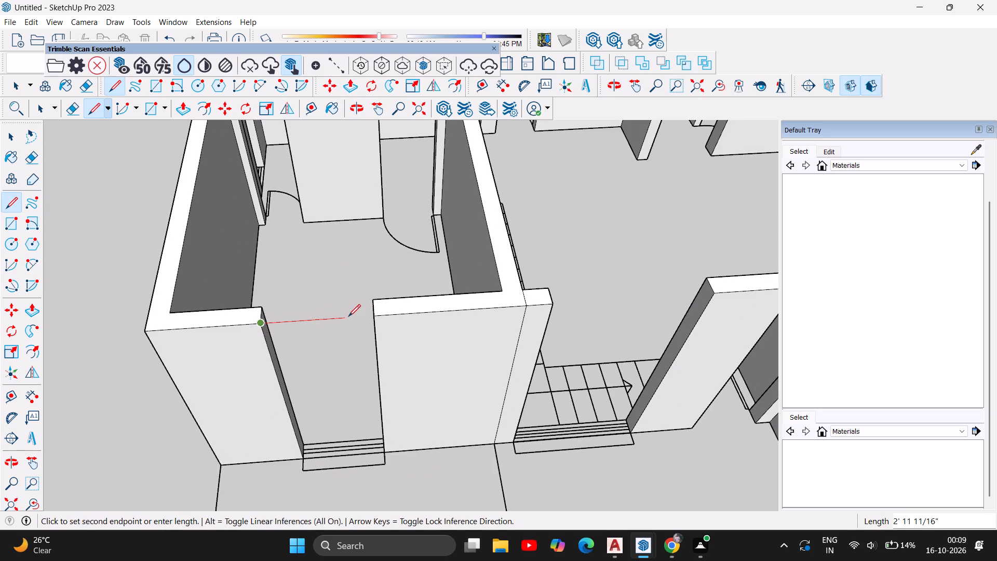
{"action": "left_click", "coordinate": [373, 319]}
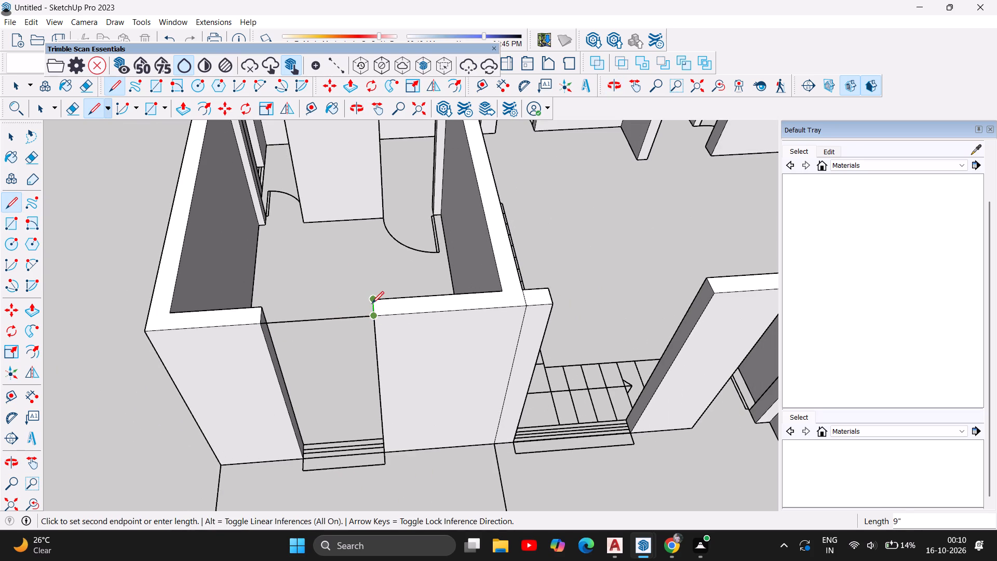
{"action": "left_click", "coordinate": [371, 303]}
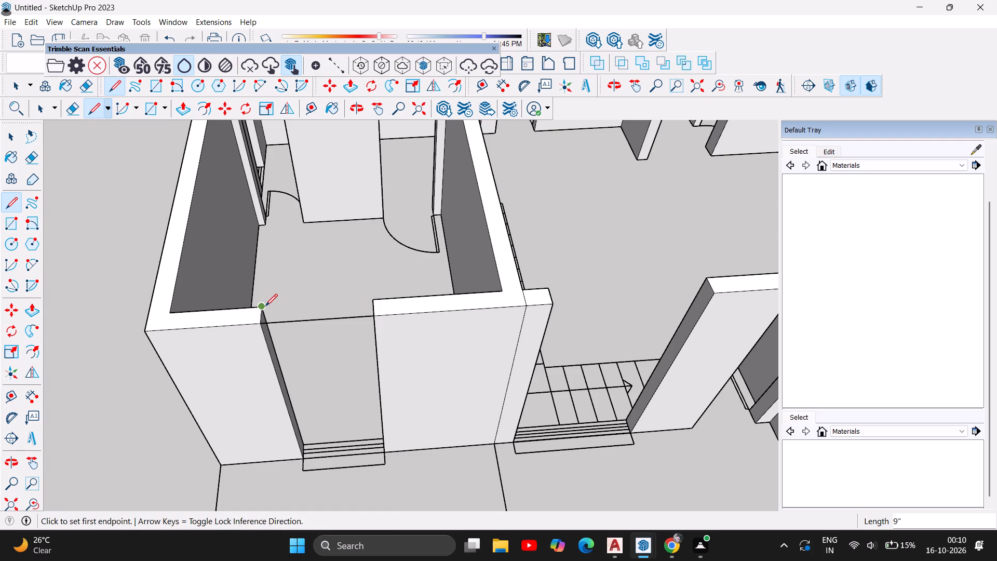
{"action": "left_click", "coordinate": [264, 306]}
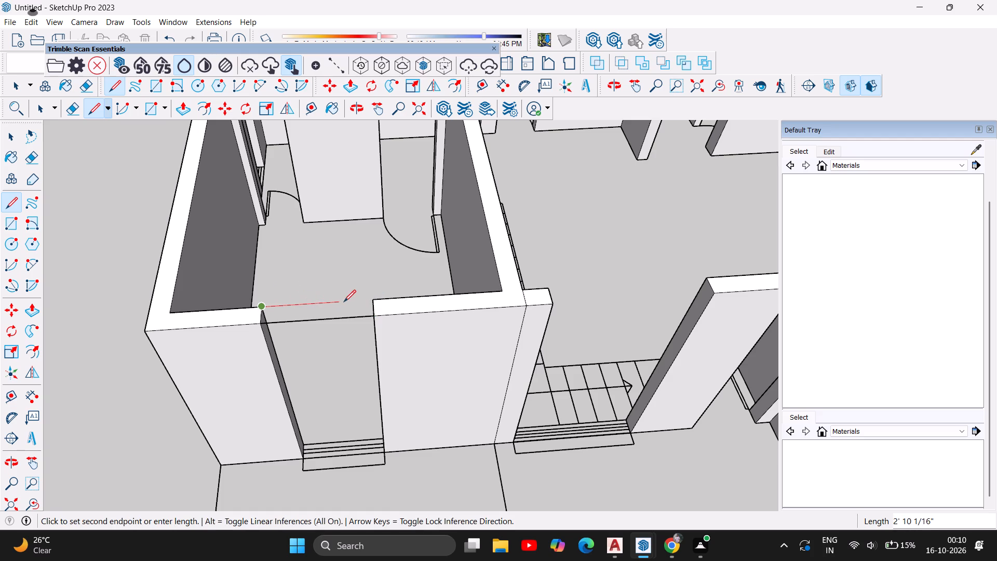
{"action": "left_click", "coordinate": [371, 301]}
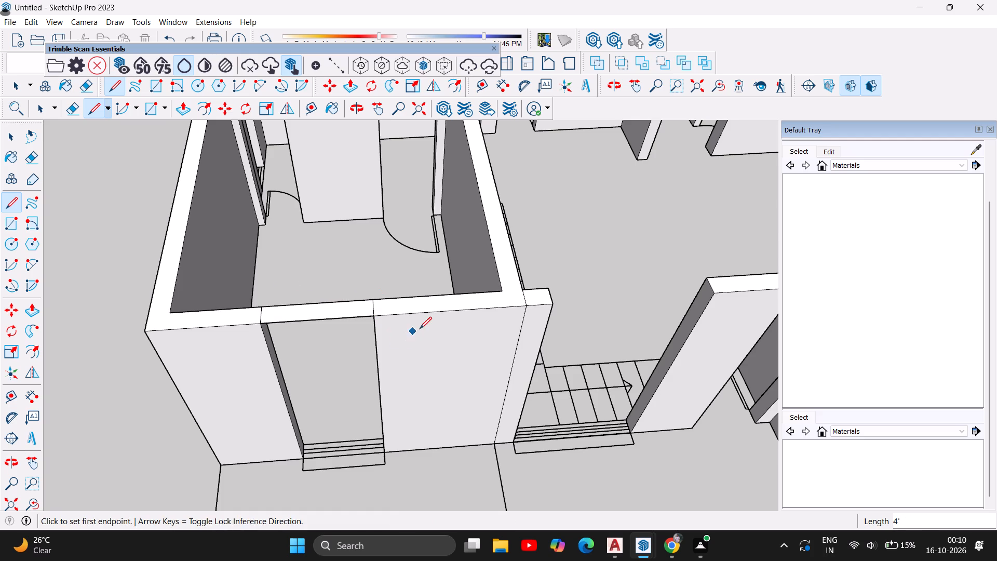
Bridge the wall-top gap over the small side room's window with 2' 6" lines along both wall edges and a 9" end line.
{"action": "scroll", "coordinate": [423, 328], "scroll_direction": "down", "scroll_amount": 4}
{"action": "scroll", "coordinate": [284, 338], "scroll_direction": "up", "scroll_amount": 4}
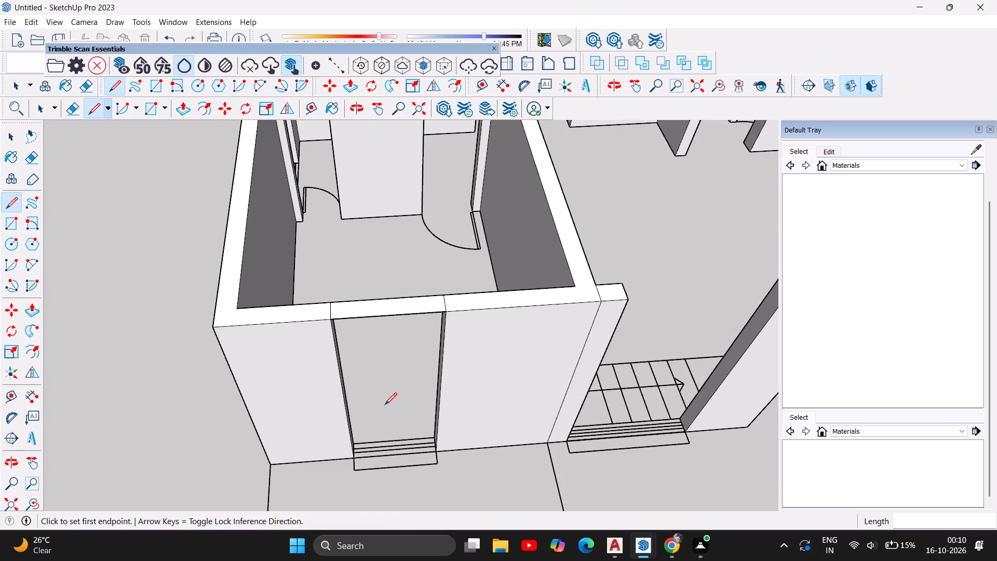
{"action": "scroll", "coordinate": [385, 405], "scroll_direction": "up", "scroll_amount": 5}
{"action": "scroll", "coordinate": [324, 322], "scroll_direction": "down", "scroll_amount": 4}
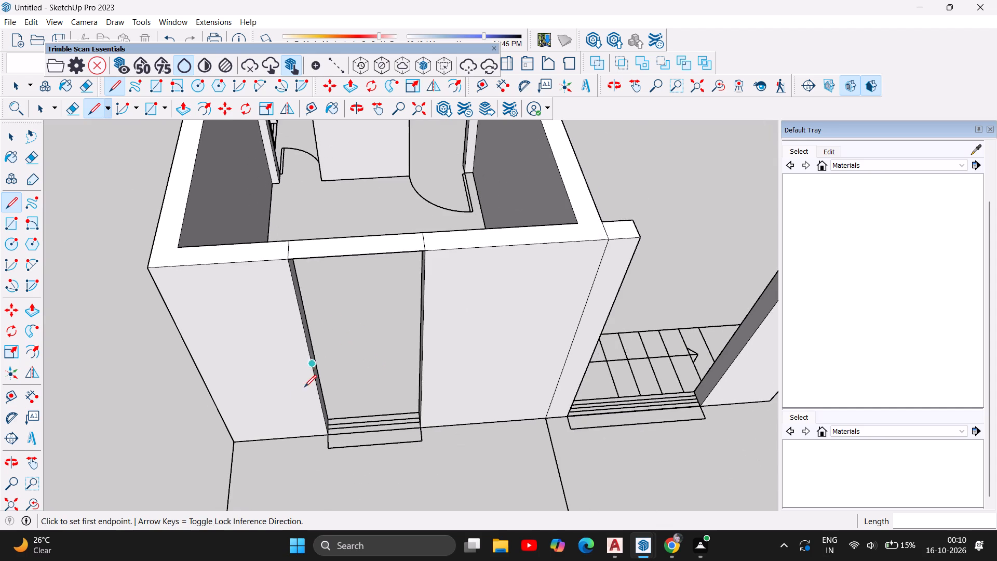
{"action": "scroll", "coordinate": [305, 433], "scroll_direction": "down", "scroll_amount": 10}
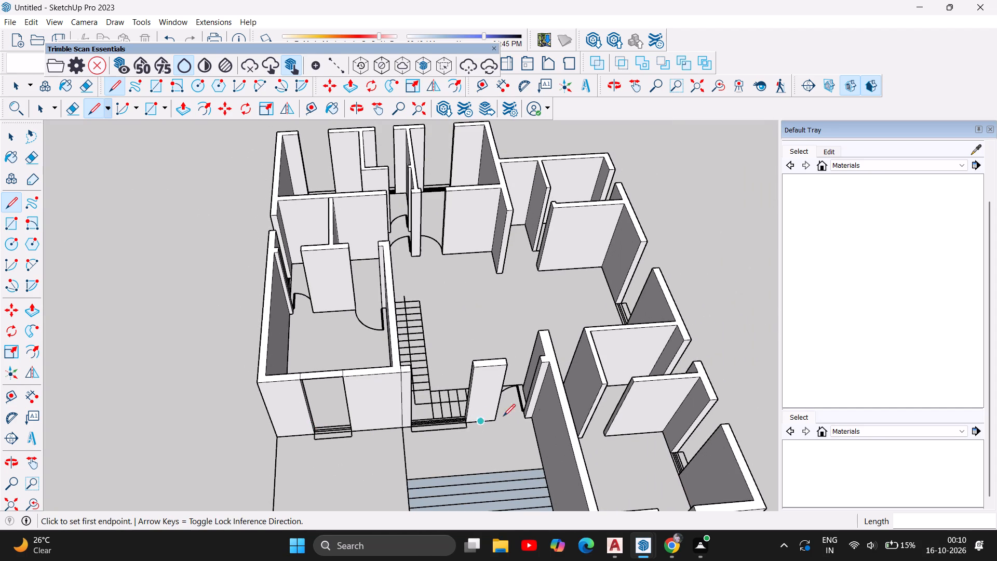
{"action": "left_click", "coordinate": [357, 108]}
{"action": "left_click_drag", "start_coordinate": [434, 323], "coordinate": [375, 483]}
{"action": "scroll", "coordinate": [267, 183], "scroll_direction": "up", "scroll_amount": 6}
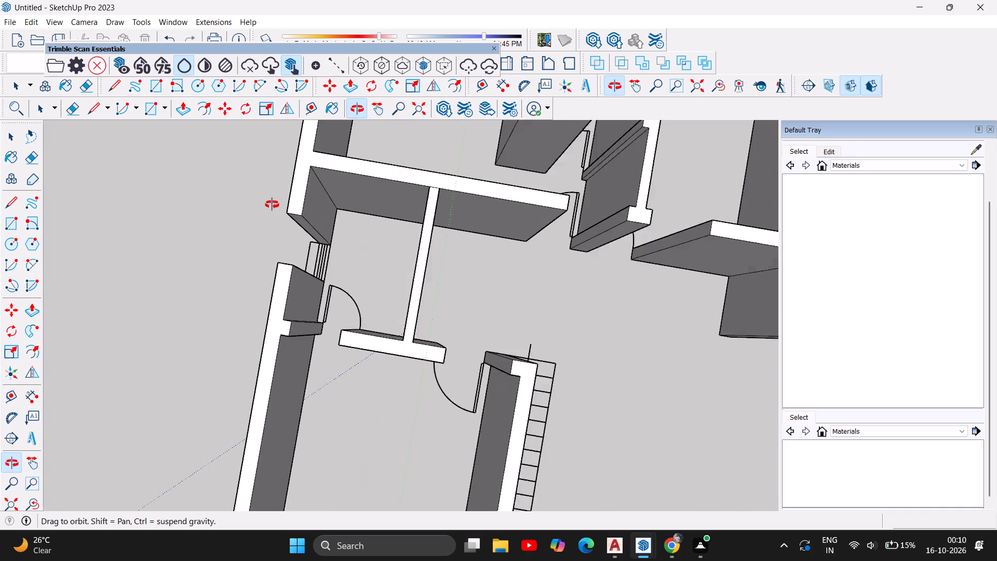
{"action": "scroll", "coordinate": [272, 205], "scroll_direction": "up", "scroll_amount": 3}
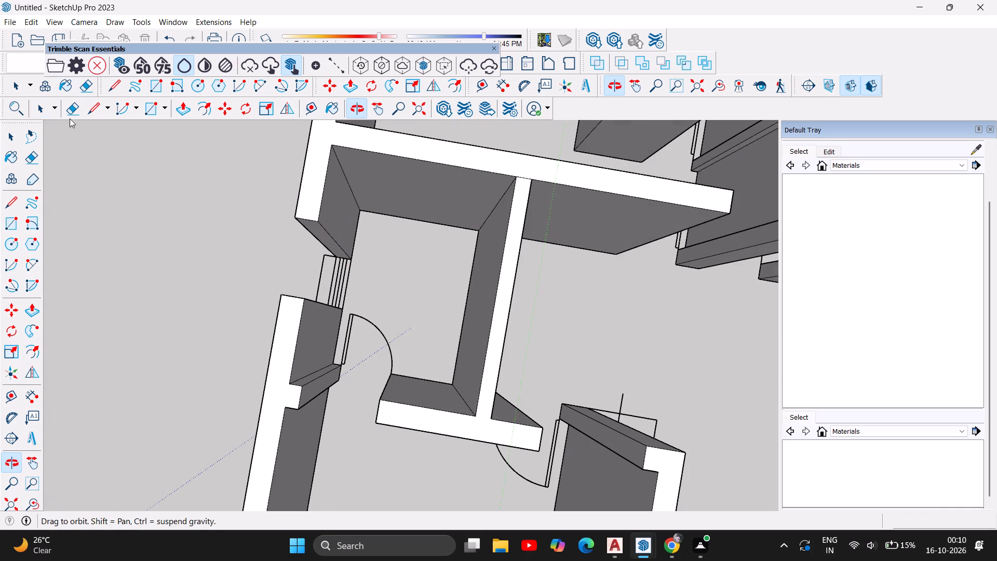
{"action": "left_click", "coordinate": [93, 108]}
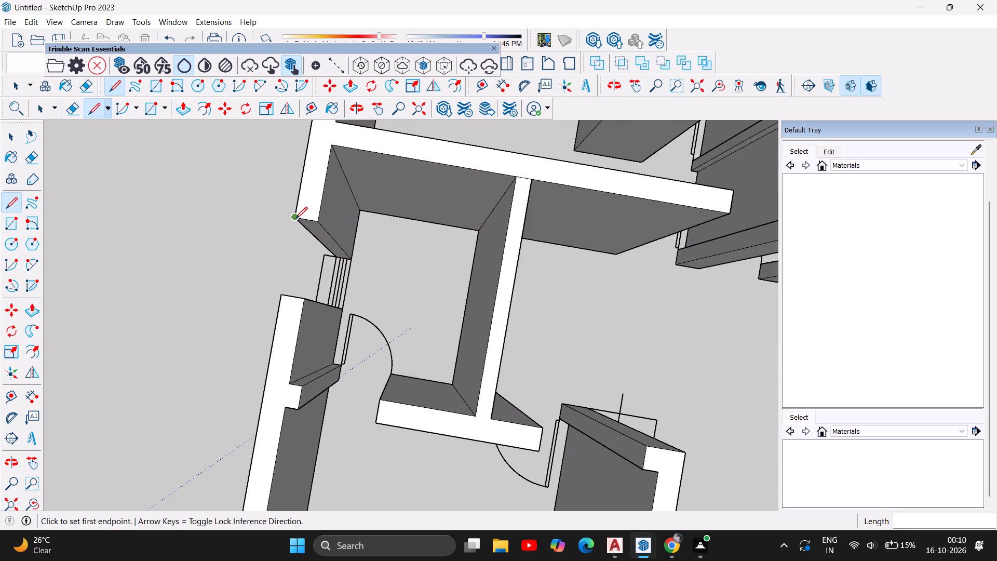
{"action": "left_click", "coordinate": [295, 219]}
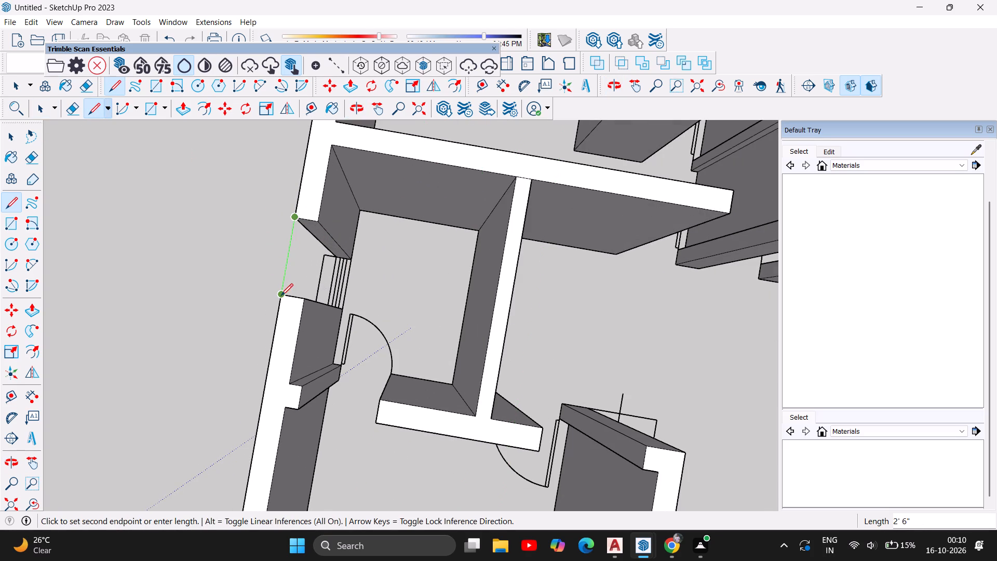
{"action": "left_click", "coordinate": [281, 296]}
{"action": "left_click", "coordinate": [304, 299]}
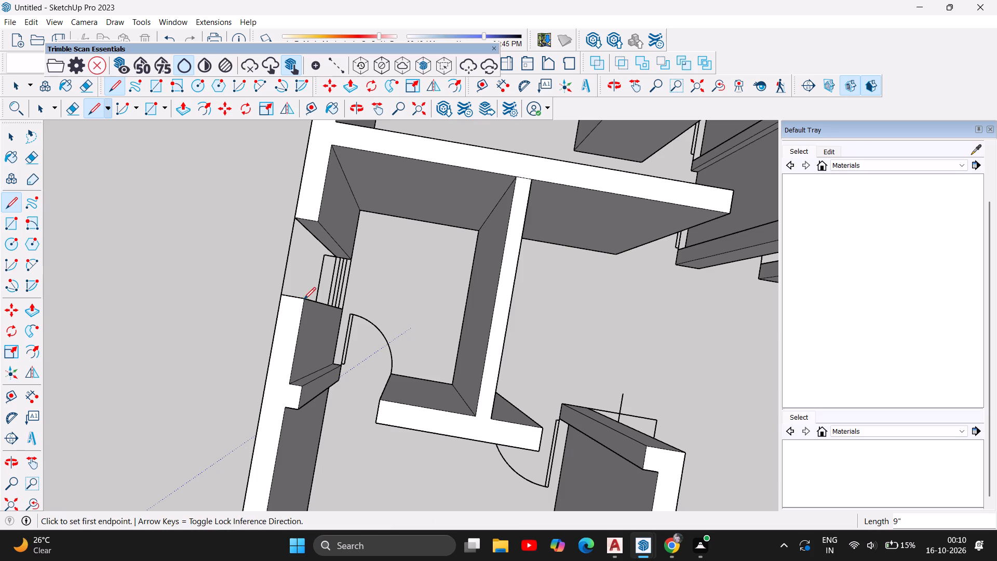
{"action": "left_click", "coordinate": [316, 223]}
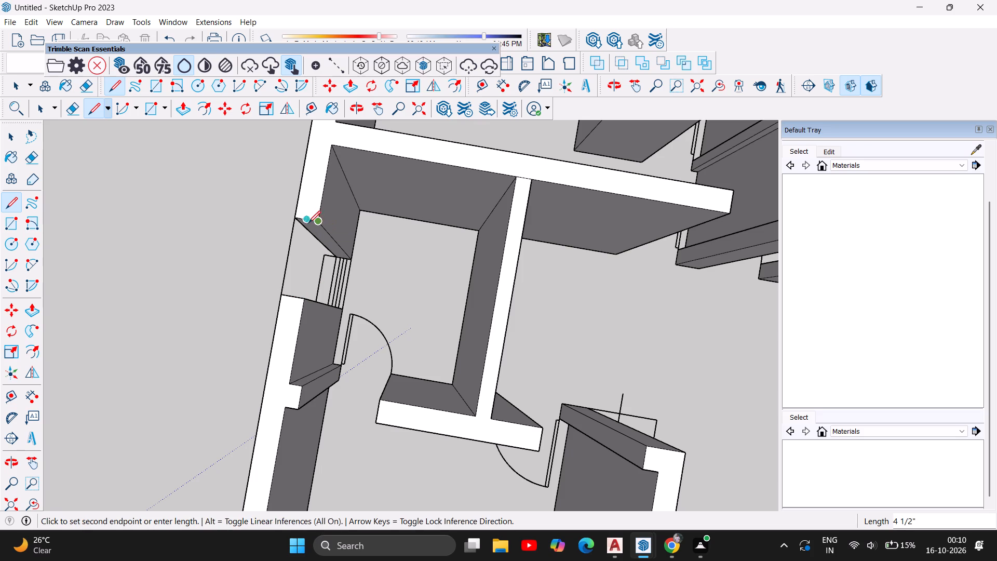
{"action": "left_click", "coordinate": [318, 222]}
{"action": "left_click", "coordinate": [304, 302]}
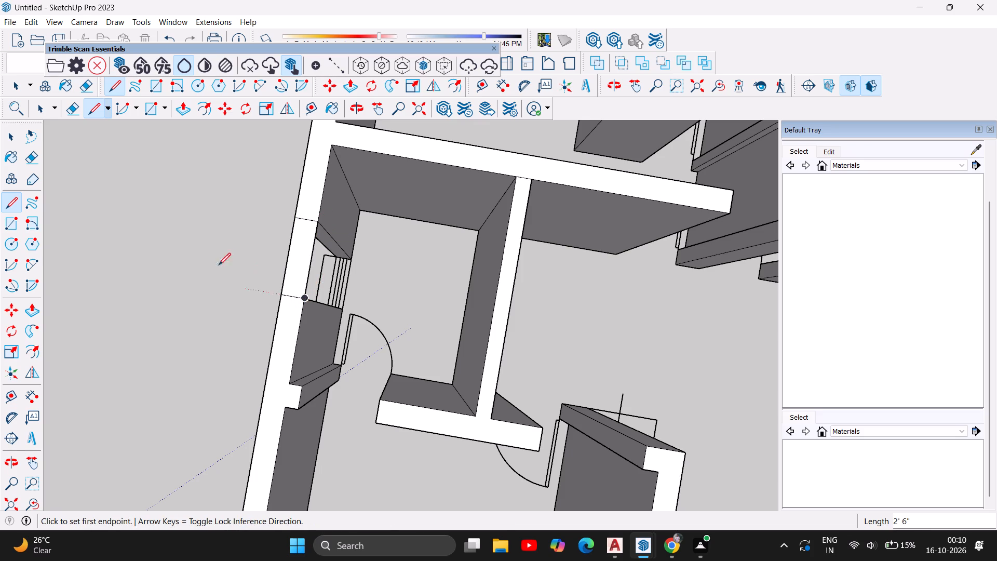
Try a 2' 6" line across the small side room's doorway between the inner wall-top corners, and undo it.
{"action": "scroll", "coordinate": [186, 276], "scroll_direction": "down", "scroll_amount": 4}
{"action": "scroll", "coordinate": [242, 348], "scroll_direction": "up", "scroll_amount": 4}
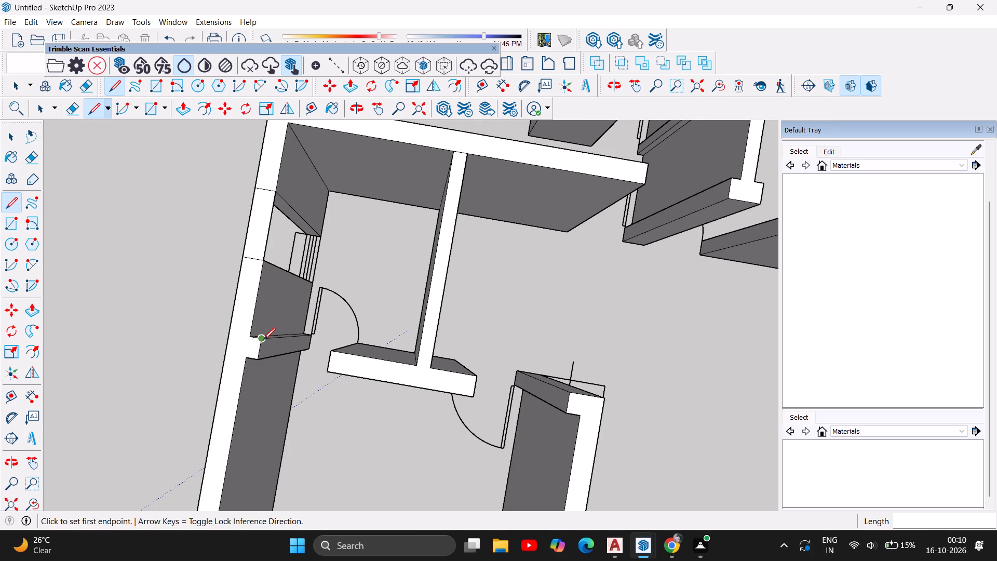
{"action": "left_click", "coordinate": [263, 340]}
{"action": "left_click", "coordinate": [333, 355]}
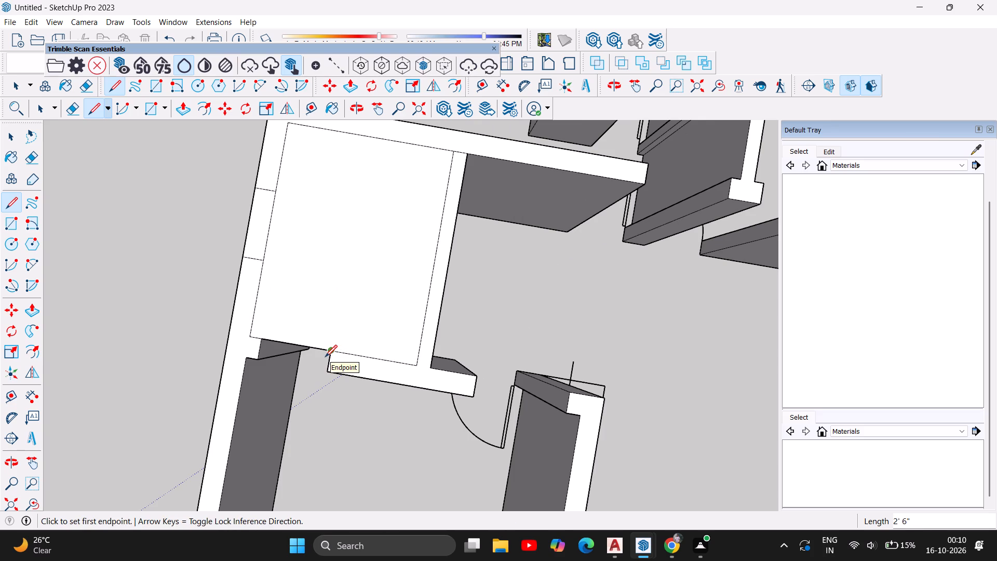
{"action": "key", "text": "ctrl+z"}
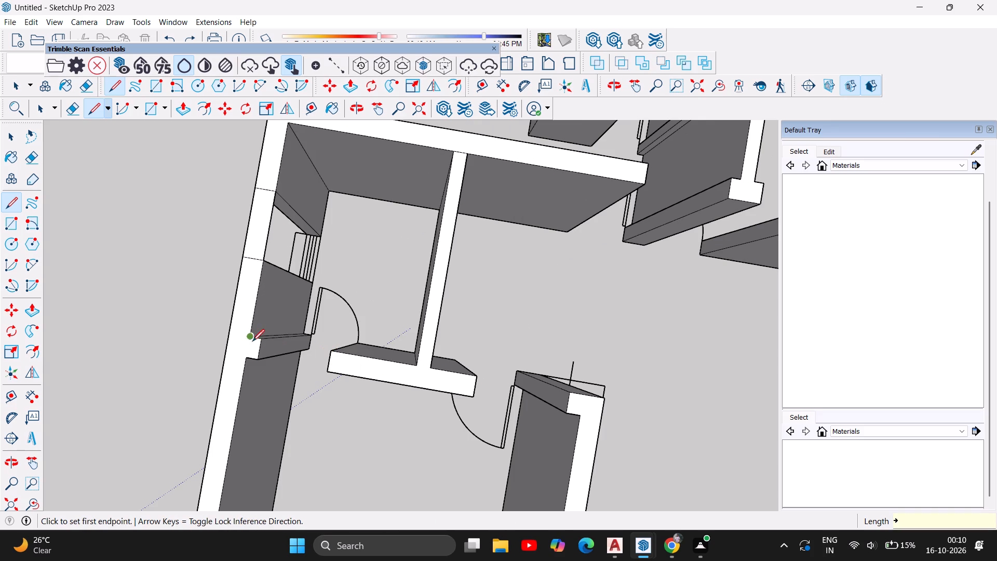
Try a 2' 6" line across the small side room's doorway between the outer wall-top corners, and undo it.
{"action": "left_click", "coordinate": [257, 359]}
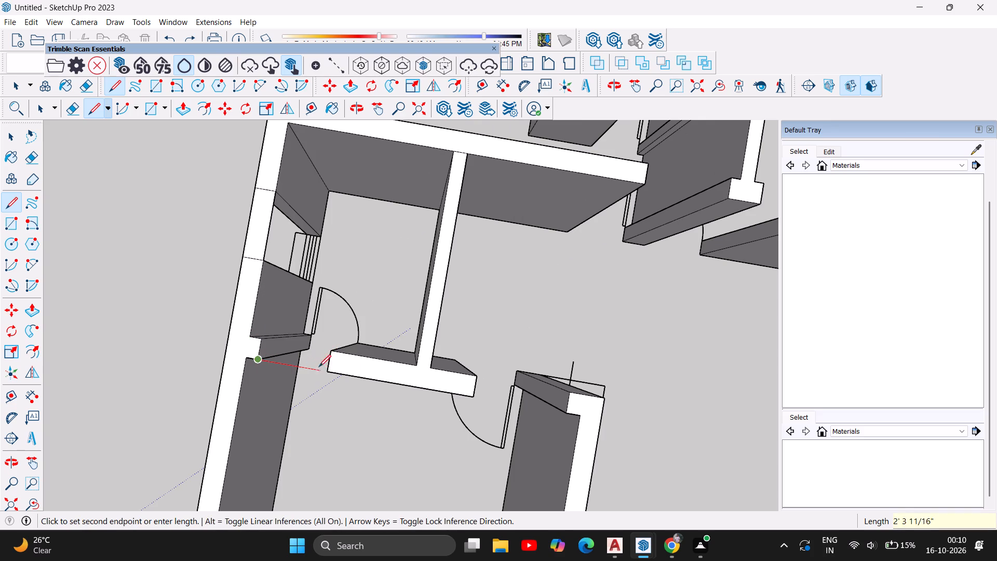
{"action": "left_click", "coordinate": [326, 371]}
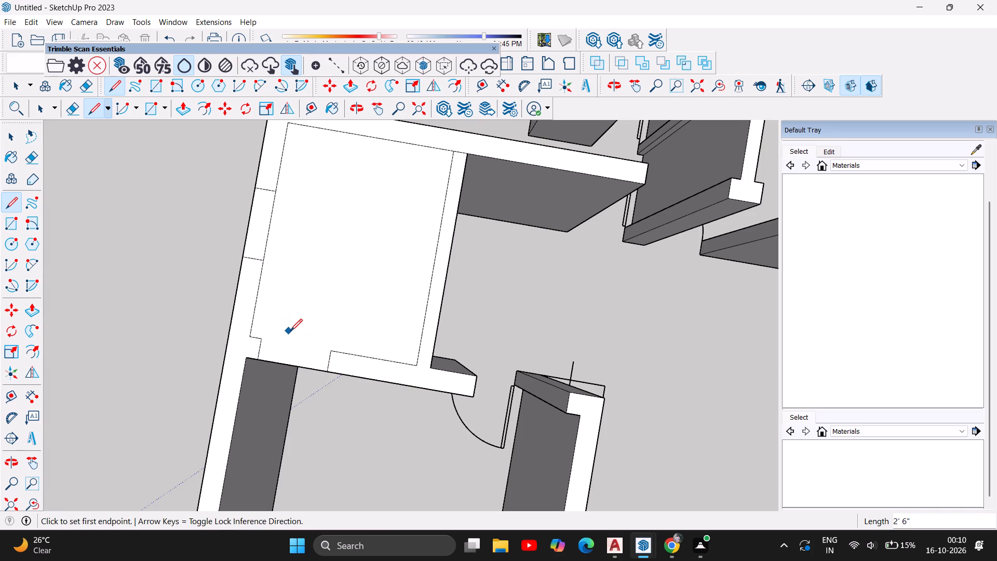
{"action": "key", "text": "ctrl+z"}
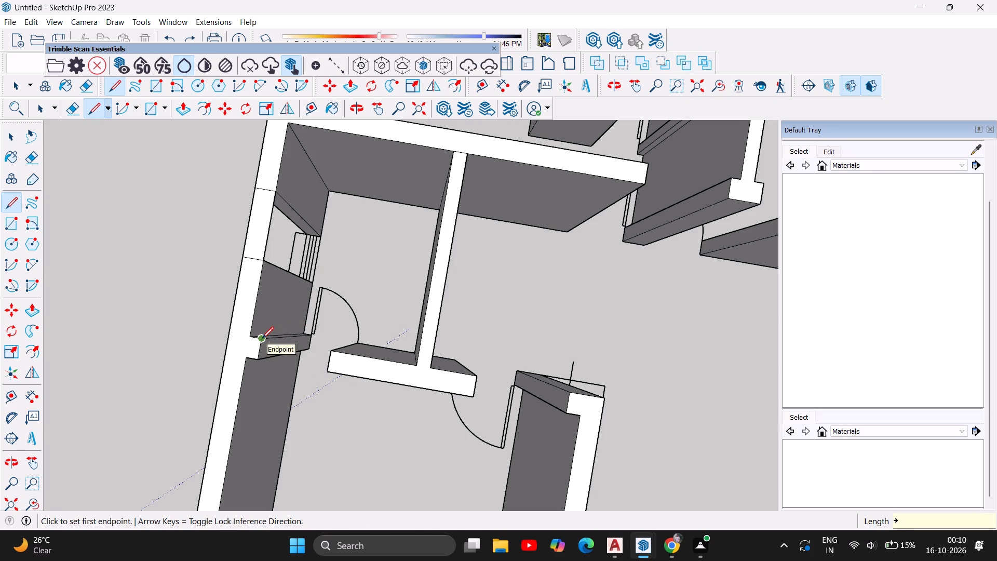
Bridge the wall-top gap over the small side room's doorway with 2' 6" lines along both wall edges.
{"action": "left_click", "coordinate": [262, 339]}
{"action": "left_click", "coordinate": [331, 355]}
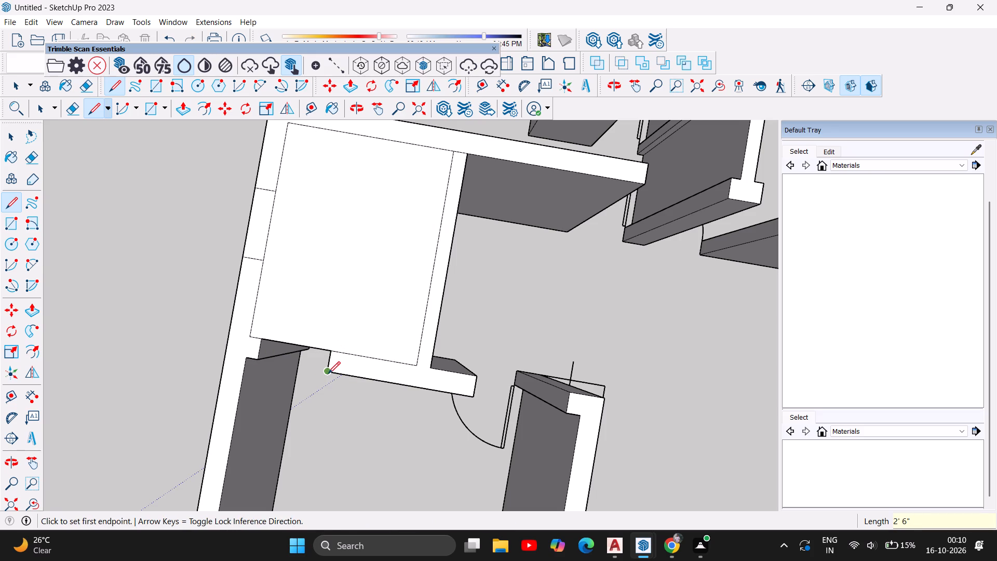
{"action": "double_click", "coordinate": [329, 374]}
{"action": "left_click", "coordinate": [259, 363]}
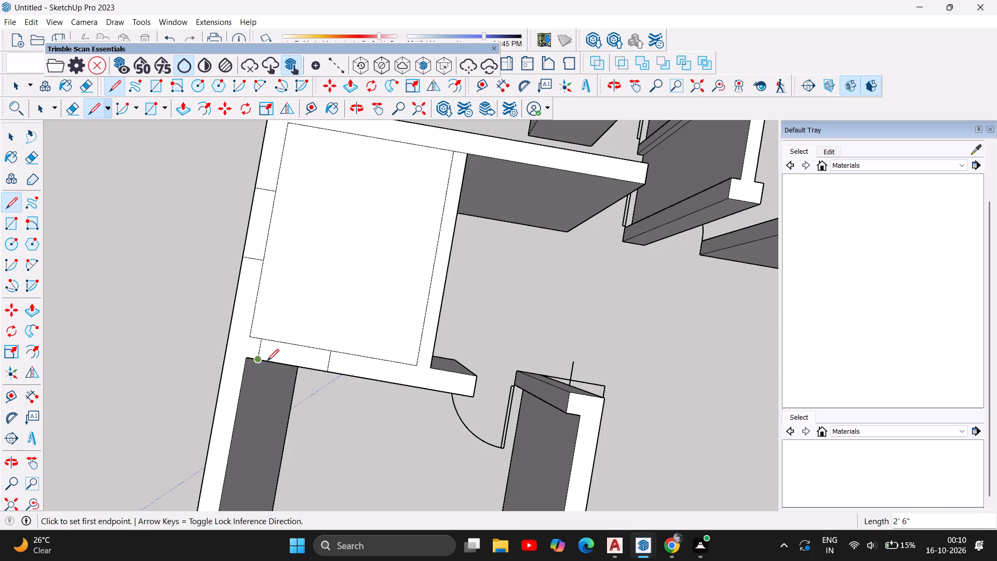
{"action": "scroll", "coordinate": [374, 341], "scroll_direction": "down", "scroll_amount": 5}
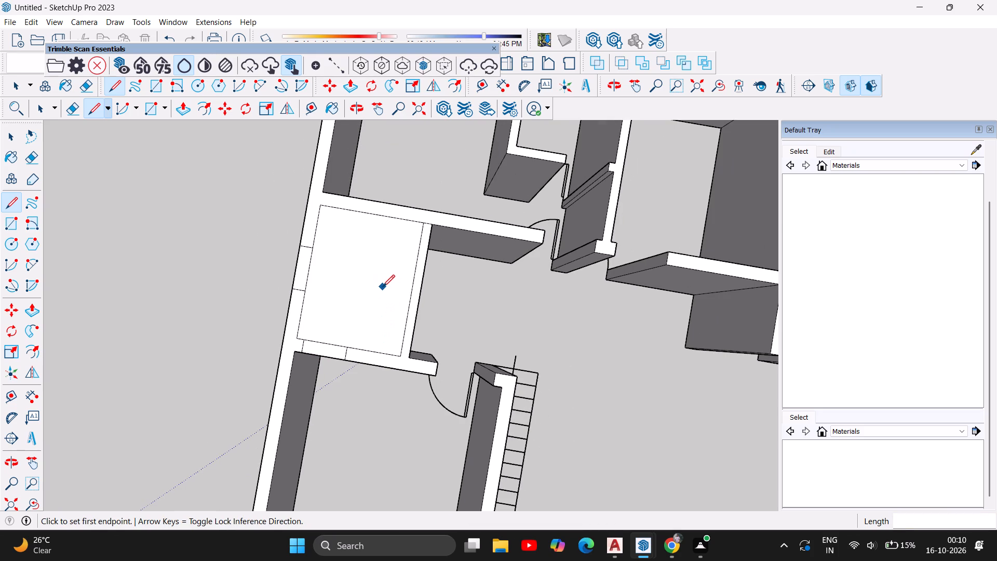
{"action": "key", "text": "Escape"}
Bridge the wall-top gap over the back corner bedroom's doorway with 3' lines along both wall edges and a 9" end line.
{"action": "scroll", "coordinate": [317, 326], "scroll_direction": "down", "scroll_amount": 3}
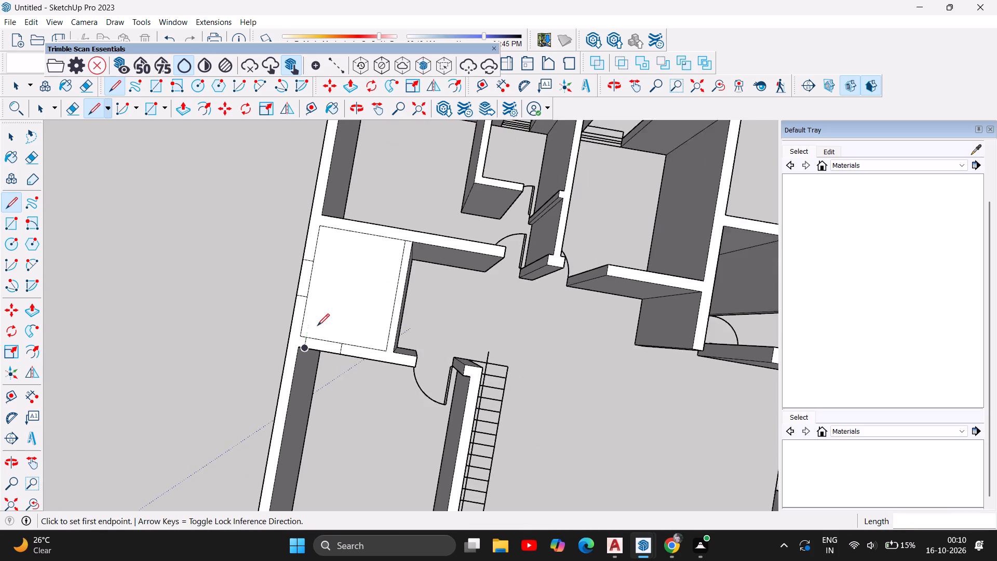
{"action": "scroll", "coordinate": [368, 360], "scroll_direction": "down", "scroll_amount": 5}
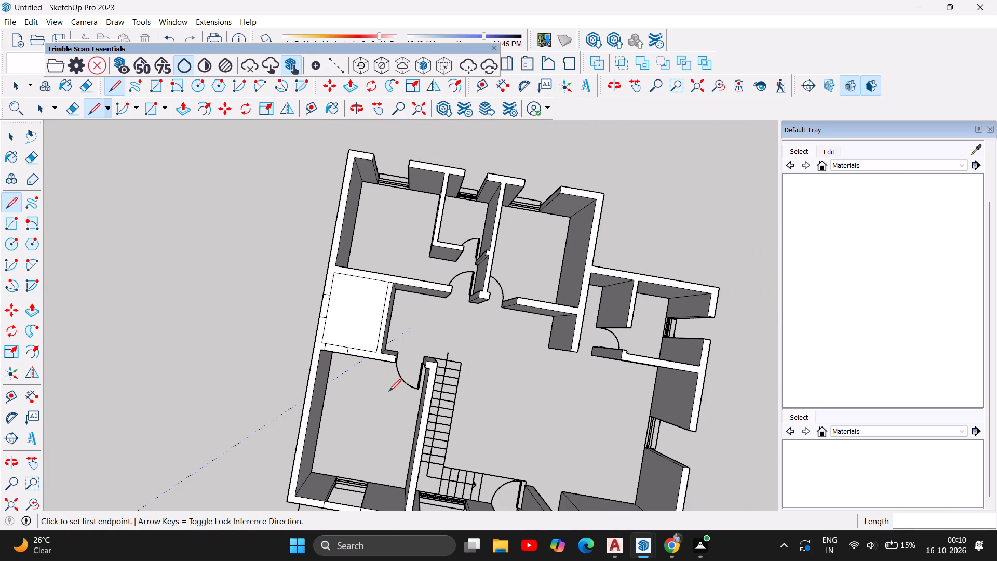
{"action": "scroll", "coordinate": [463, 250], "scroll_direction": "up", "scroll_amount": 4}
{"action": "scroll", "coordinate": [462, 315], "scroll_direction": "up", "scroll_amount": 4}
{"action": "left_click", "coordinate": [433, 316]}
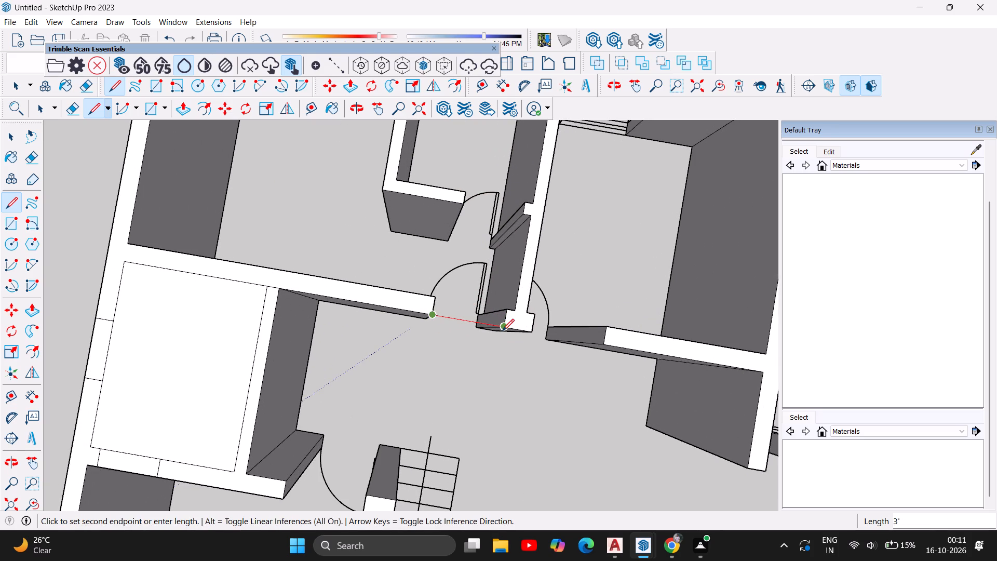
{"action": "left_click", "coordinate": [502, 331]}
{"action": "left_click", "coordinate": [510, 311]}
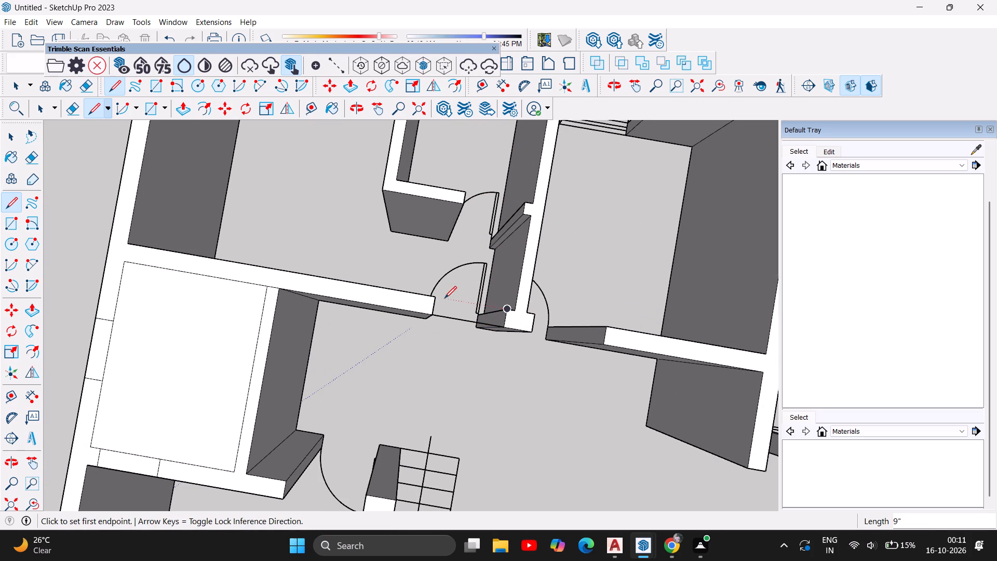
{"action": "left_click", "coordinate": [437, 298]}
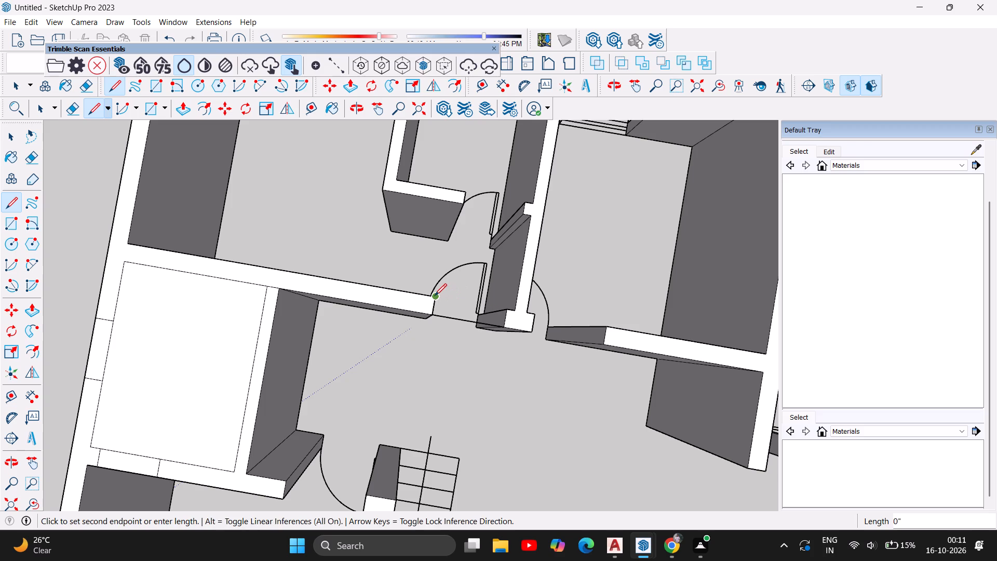
{"action": "left_click", "coordinate": [435, 296]}
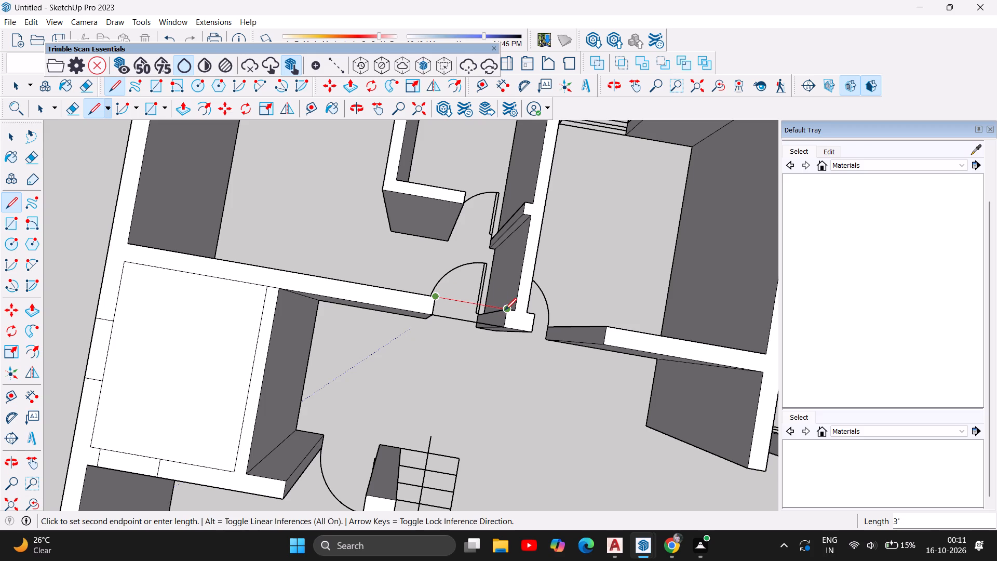
{"action": "left_click", "coordinate": [505, 311]}
Bridge the wall-top gap over the adjoining back bedroom's doorway with 3' lines along both wall edges and a 9" end line.
{"action": "scroll", "coordinate": [384, 368], "scroll_direction": "down", "scroll_amount": 4}
{"action": "scroll", "coordinate": [521, 349], "scroll_direction": "up", "scroll_amount": 4}
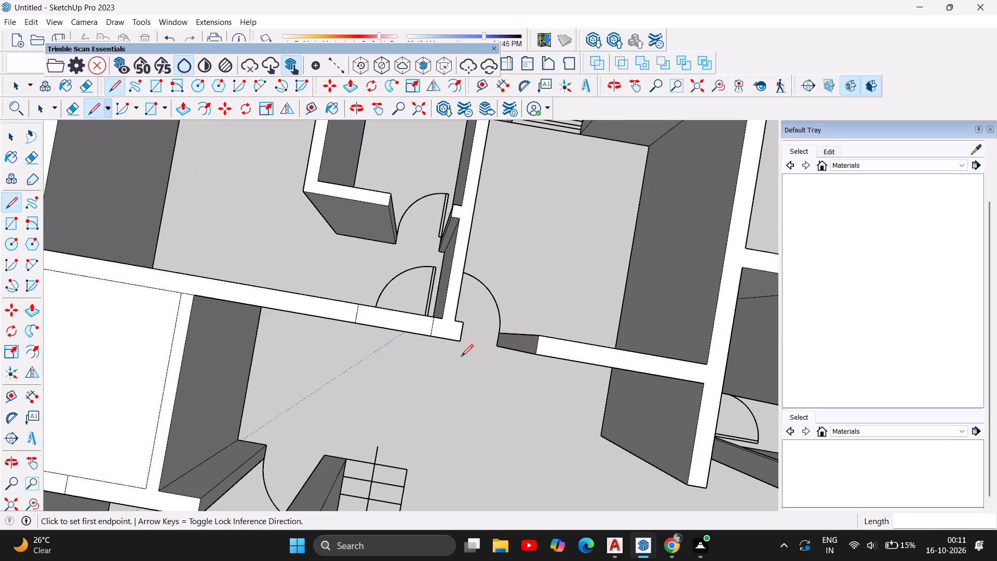
{"action": "double_click", "coordinate": [462, 342]}
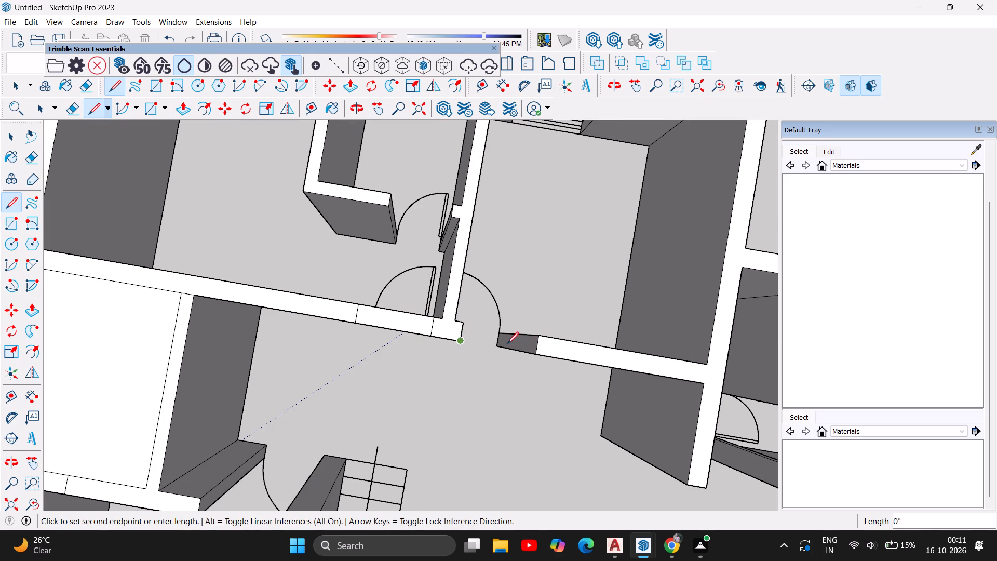
{"action": "double_click", "coordinate": [536, 352]}
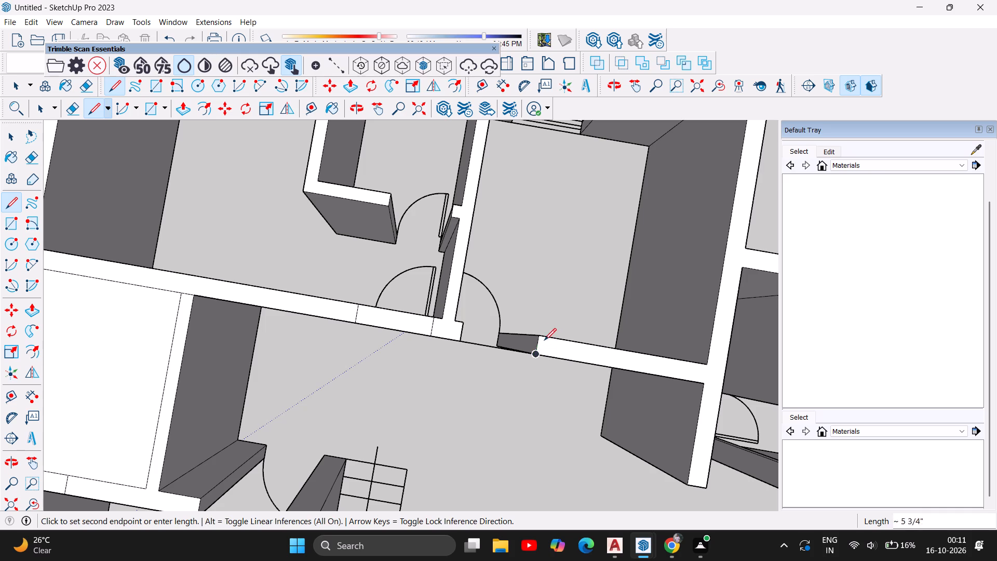
{"action": "double_click", "coordinate": [537, 336]}
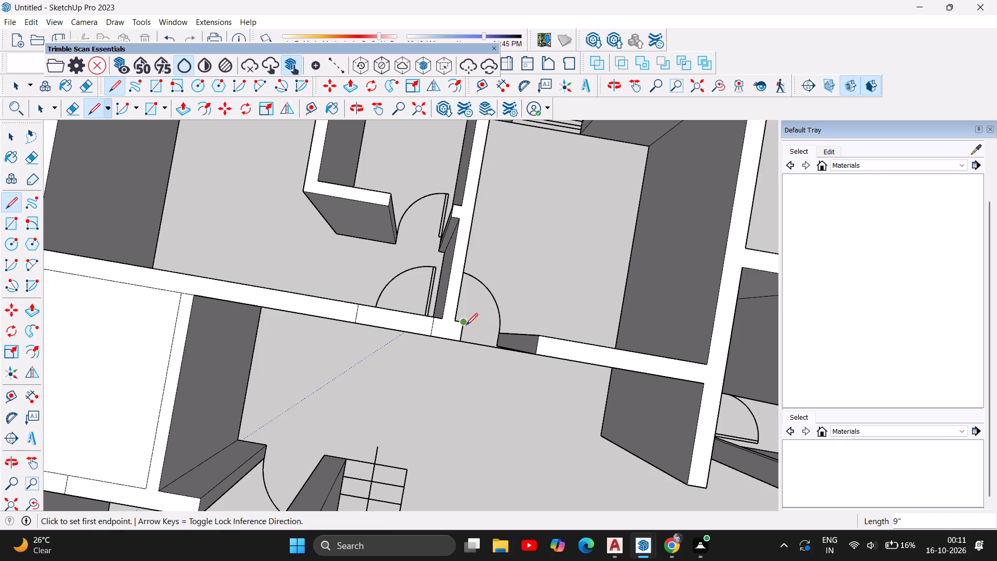
{"action": "left_click", "coordinate": [462, 323]}
{"action": "left_click", "coordinate": [463, 323]}
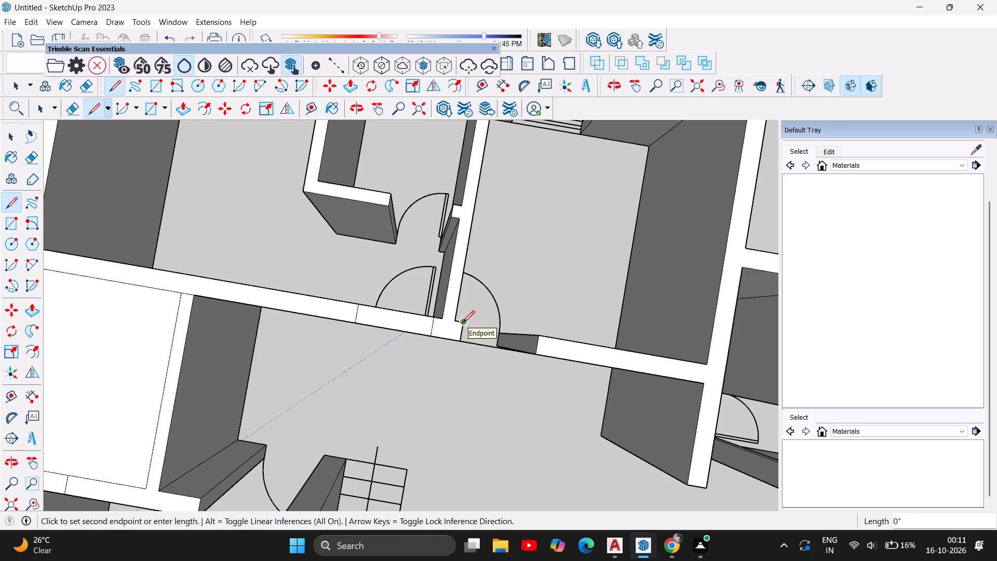
{"action": "left_click", "coordinate": [541, 336]}
Bridge the wall-top gap over the doorway of the small room between the back bedrooms with 2' 6" edge lines and a 6" end line.
{"action": "scroll", "coordinate": [467, 436], "scroll_direction": "down", "scroll_amount": 4}
{"action": "scroll", "coordinate": [439, 292], "scroll_direction": "up", "scroll_amount": 2}
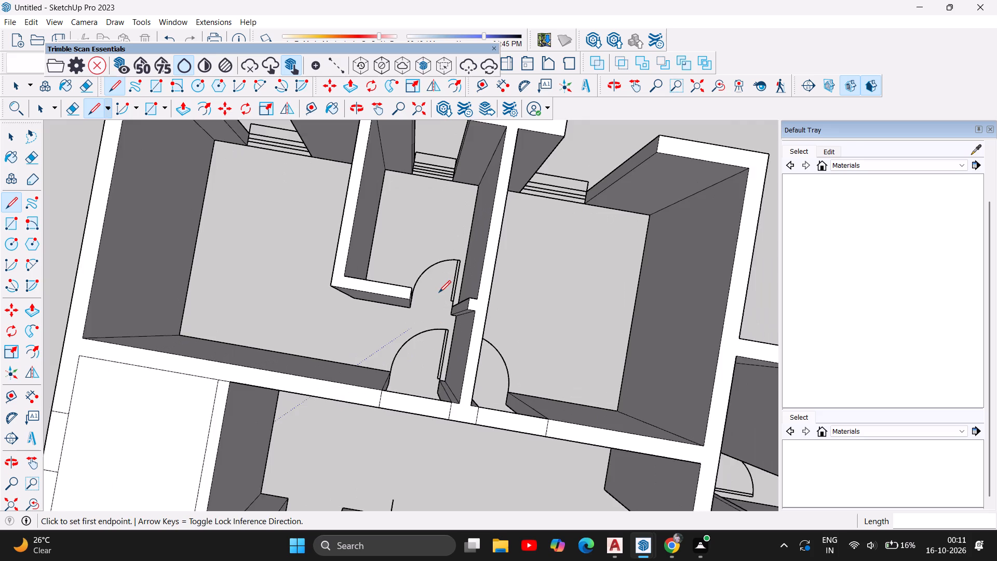
{"action": "scroll", "coordinate": [439, 292], "scroll_direction": "up", "scroll_amount": 7}
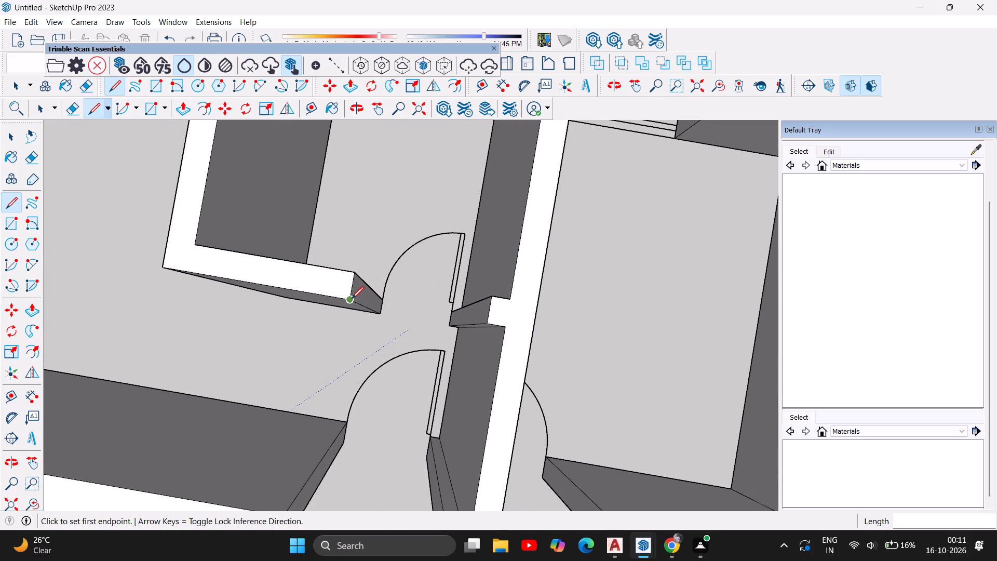
{"action": "left_click", "coordinate": [351, 299]}
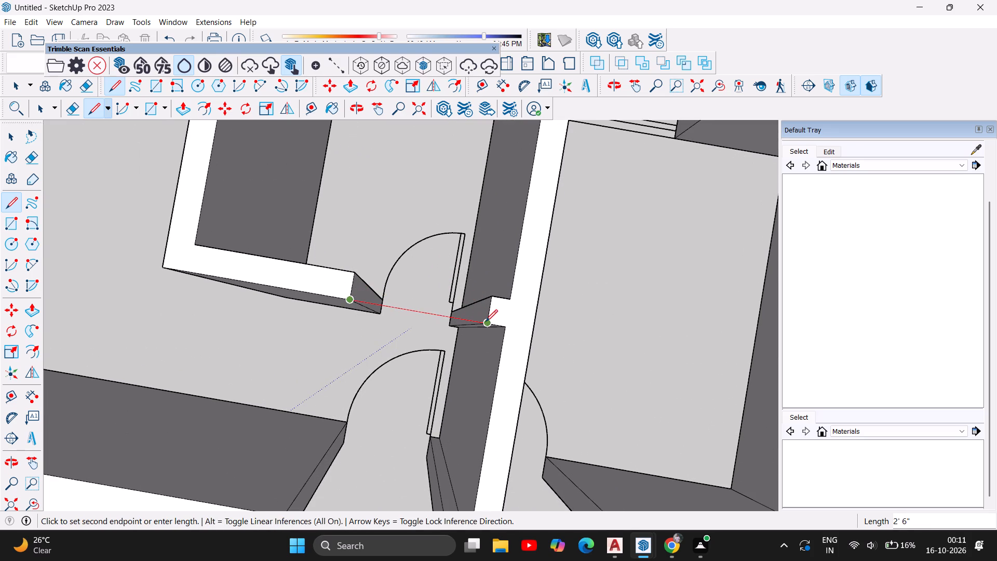
{"action": "left_click", "coordinate": [487, 322]}
{"action": "left_click", "coordinate": [489, 297]}
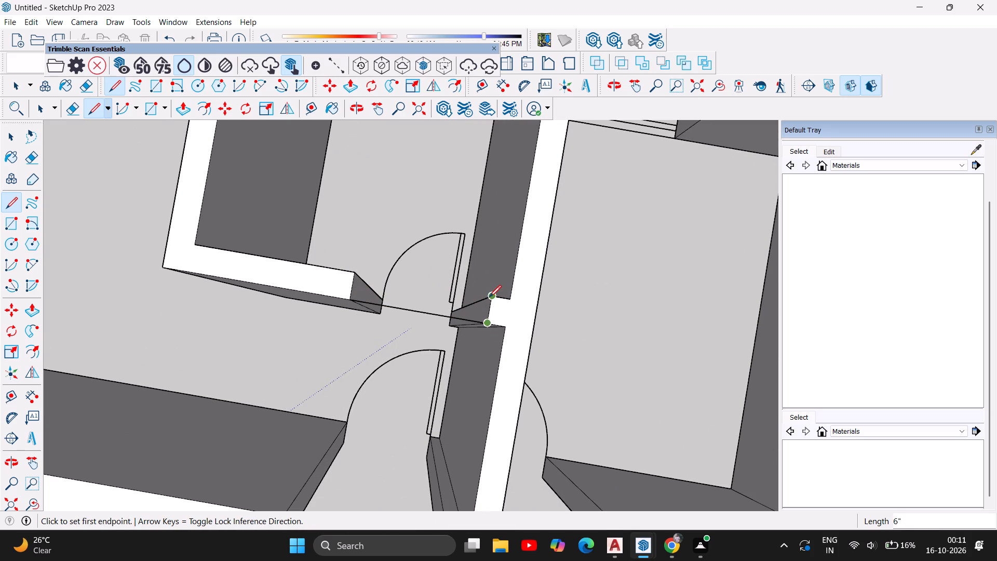
{"action": "left_click", "coordinate": [356, 273]}
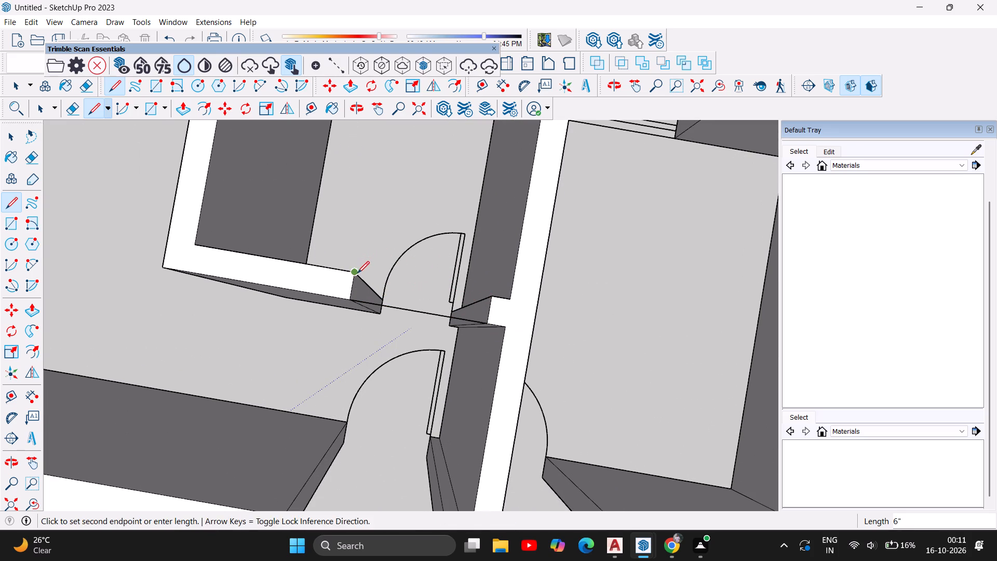
{"action": "left_click", "coordinate": [355, 271]}
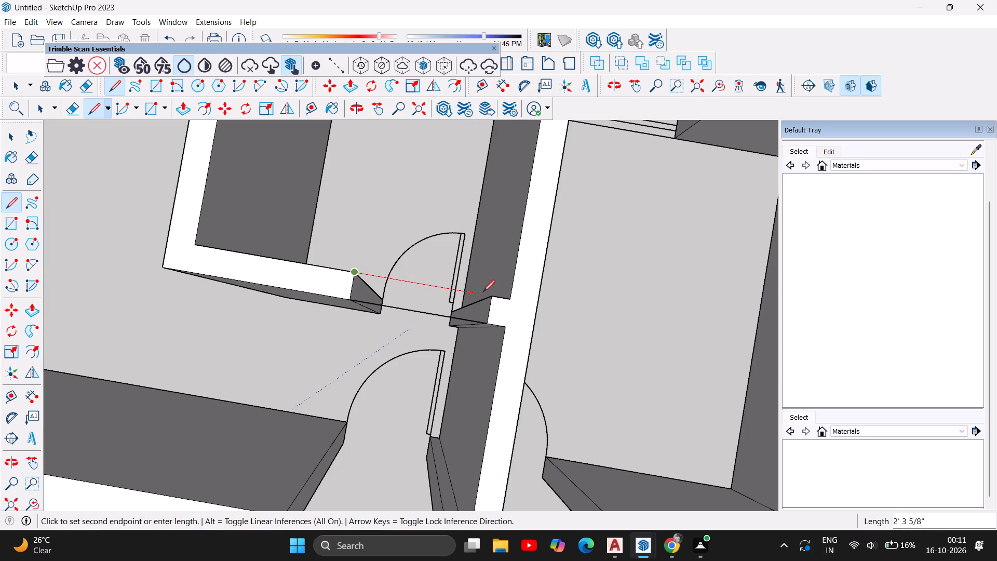
{"action": "left_click", "coordinate": [492, 296]}
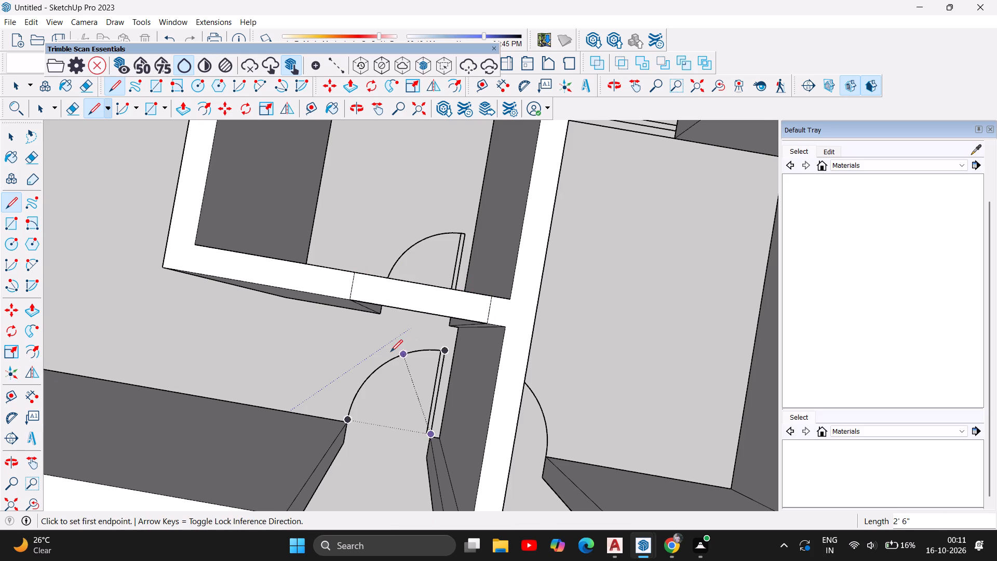
Bridge the wall-top gap over the front room's doorway beside the staircase with 3' 4" lines along both wall edges.
{"action": "scroll", "coordinate": [389, 351], "scroll_direction": "down", "scroll_amount": 12}
{"action": "scroll", "coordinate": [449, 299], "scroll_direction": "down", "scroll_amount": 5}
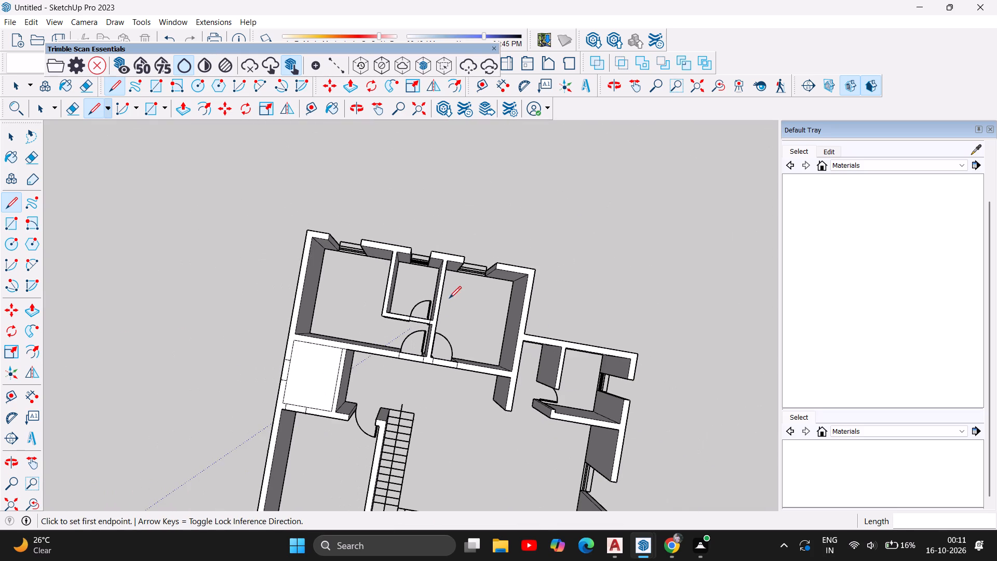
{"action": "scroll", "coordinate": [461, 302], "scroll_direction": "down", "scroll_amount": 5}
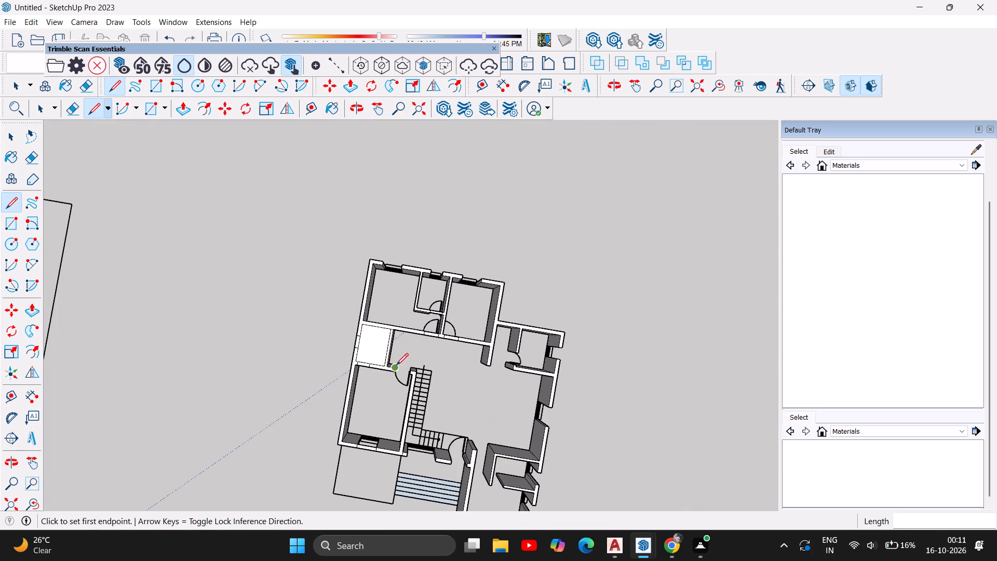
{"action": "scroll", "coordinate": [397, 366], "scroll_direction": "up", "scroll_amount": 15}
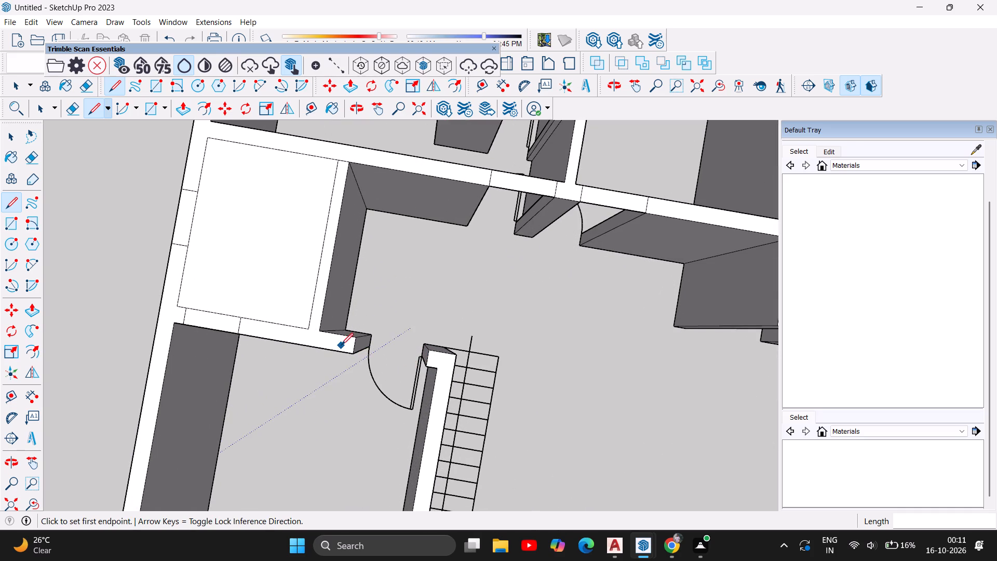
{"action": "left_click", "coordinate": [354, 350]}
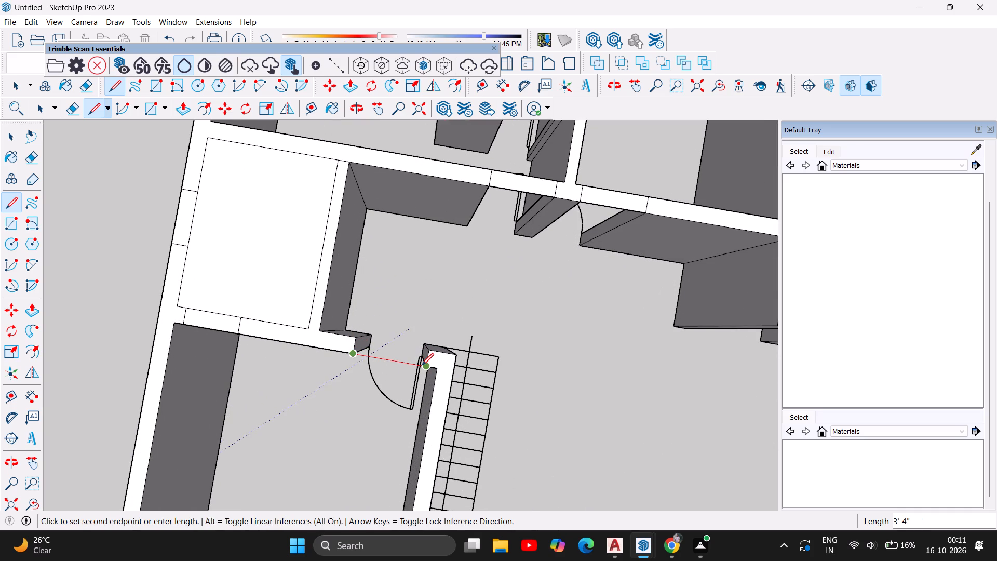
{"action": "left_click", "coordinate": [423, 366]}
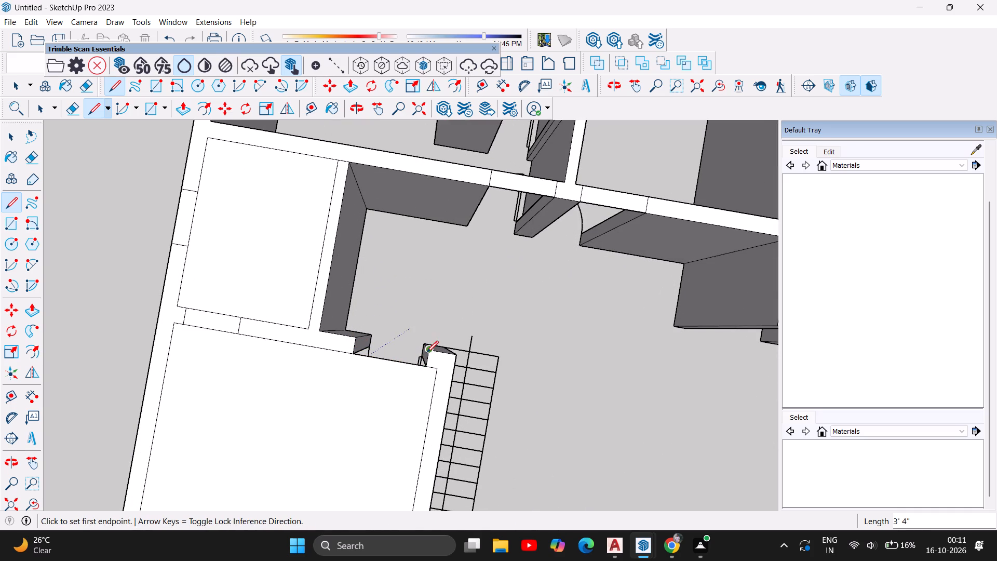
{"action": "left_click", "coordinate": [426, 353]}
{"action": "left_click", "coordinate": [356, 339]}
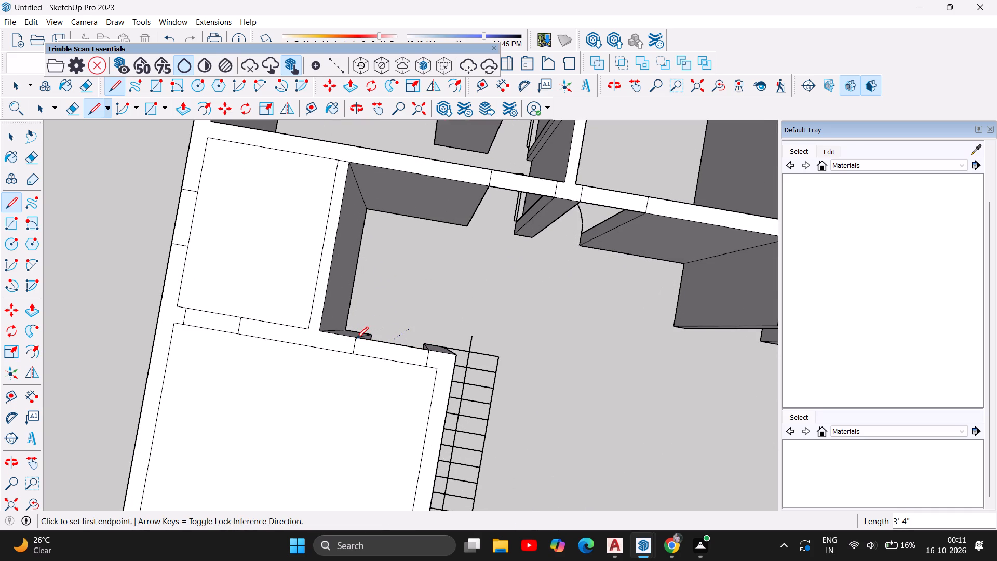
Bridge the wall-top gap over the front window beside the staircase with 6' lines along both wall edges and a 9" end line.
{"action": "scroll", "coordinate": [374, 315], "scroll_direction": "down", "scroll_amount": 12}
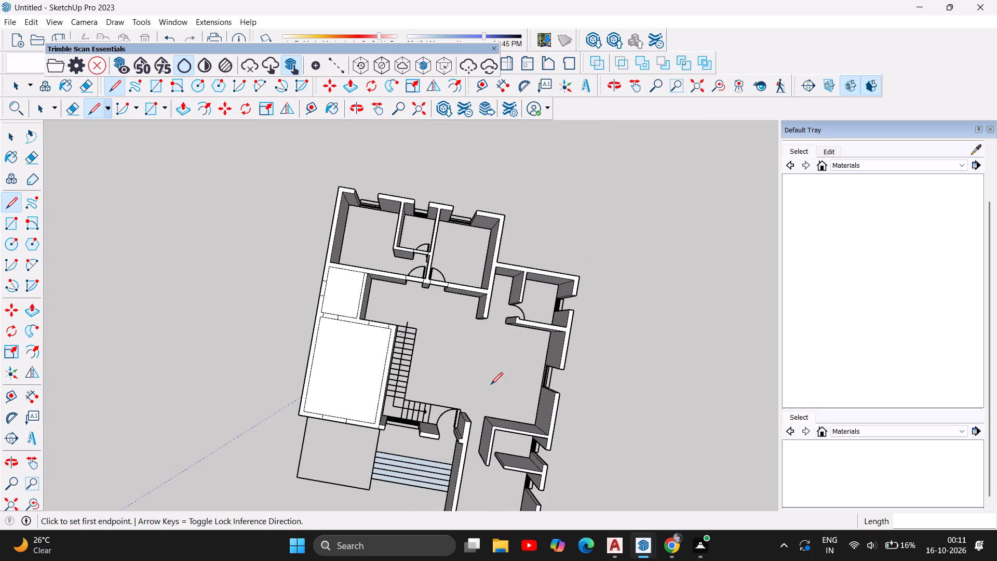
{"action": "scroll", "coordinate": [415, 314], "scroll_direction": "down", "scroll_amount": 4}
{"action": "scroll", "coordinate": [419, 403], "scroll_direction": "up", "scroll_amount": 5}
{"action": "scroll", "coordinate": [361, 423], "scroll_direction": "up", "scroll_amount": 5}
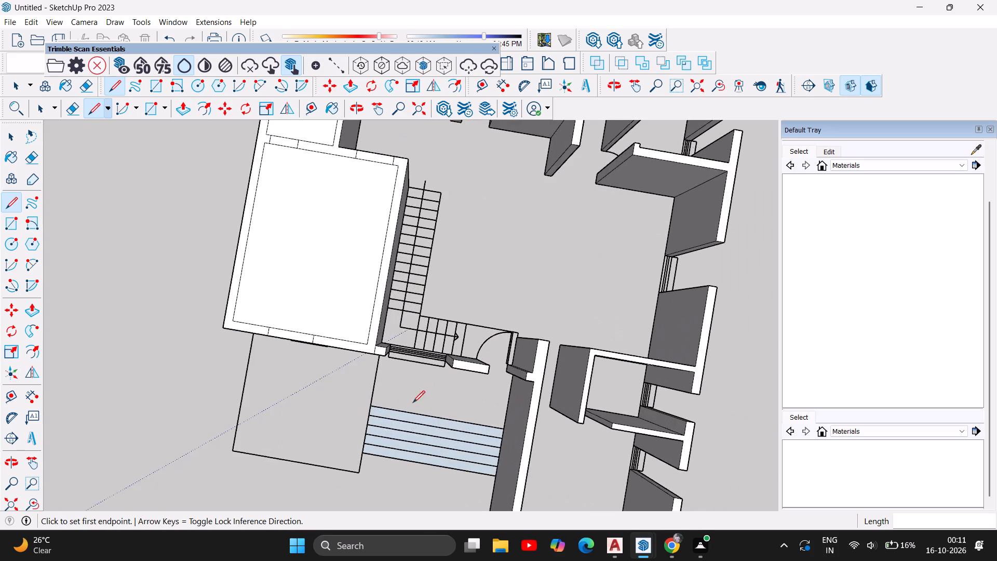
{"action": "scroll", "coordinate": [431, 392], "scroll_direction": "up", "scroll_amount": 4}
{"action": "left_click", "coordinate": [366, 326]}
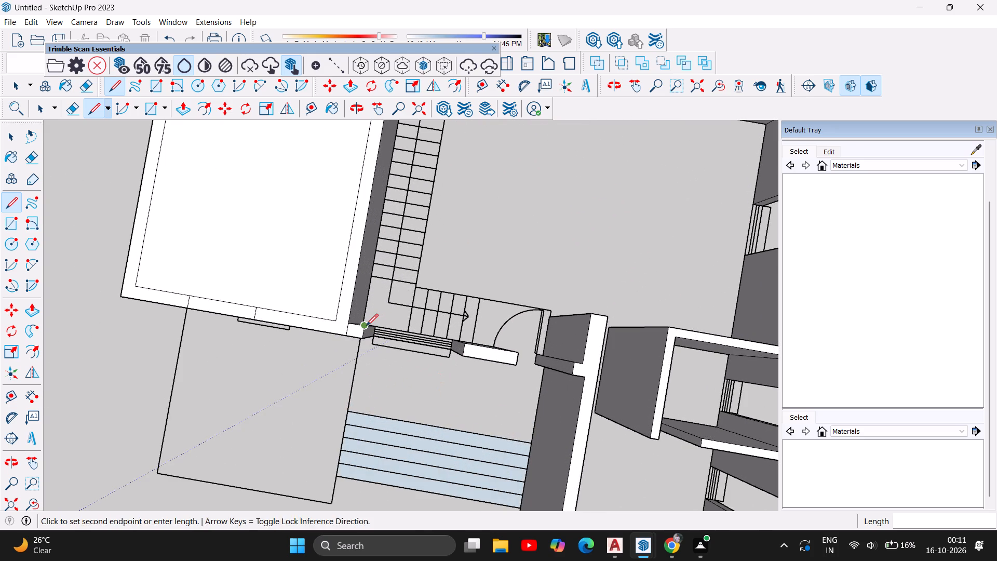
{"action": "left_click", "coordinate": [462, 346]}
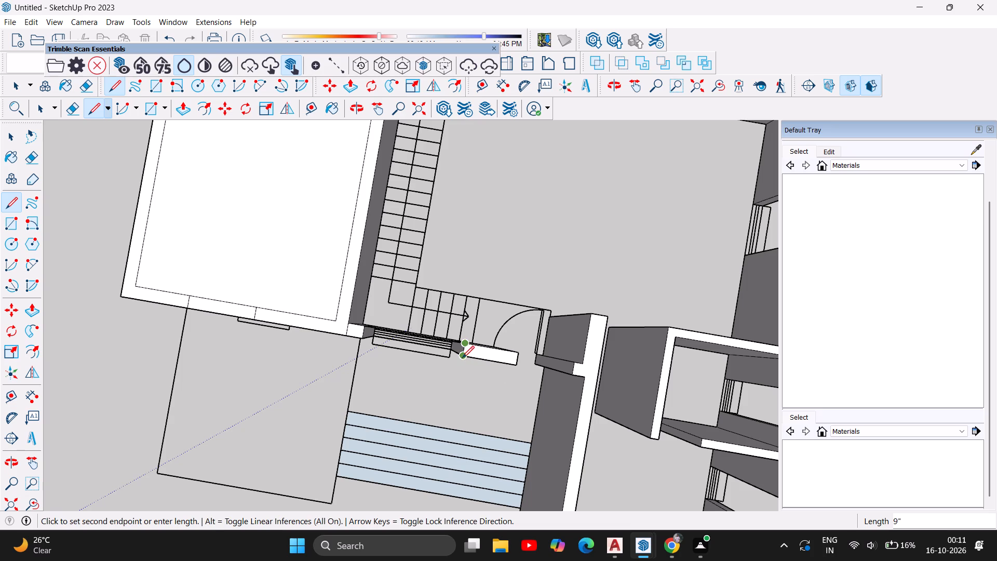
{"action": "left_click", "coordinate": [462, 358]}
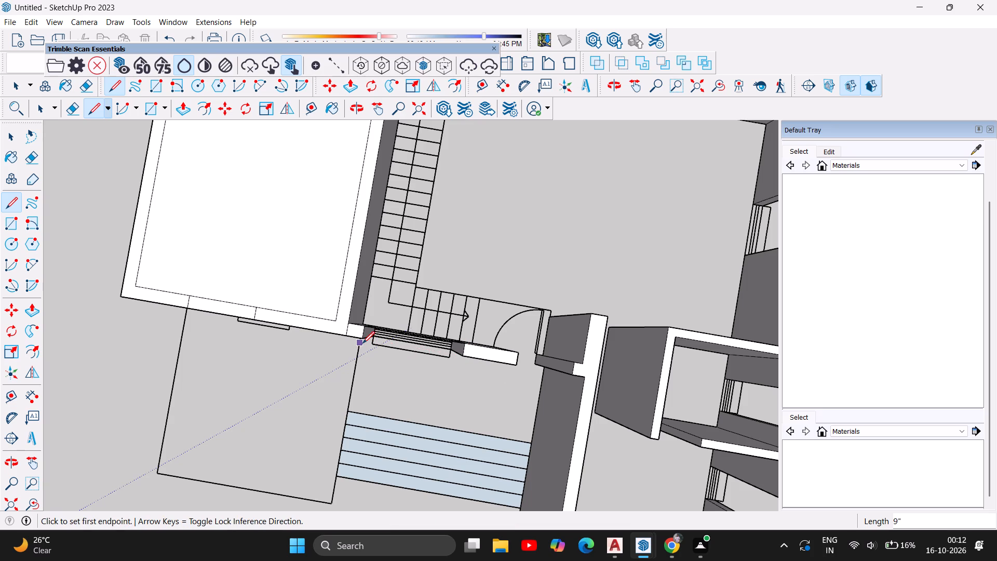
{"action": "scroll", "coordinate": [362, 343], "scroll_direction": "up", "scroll_amount": 4}
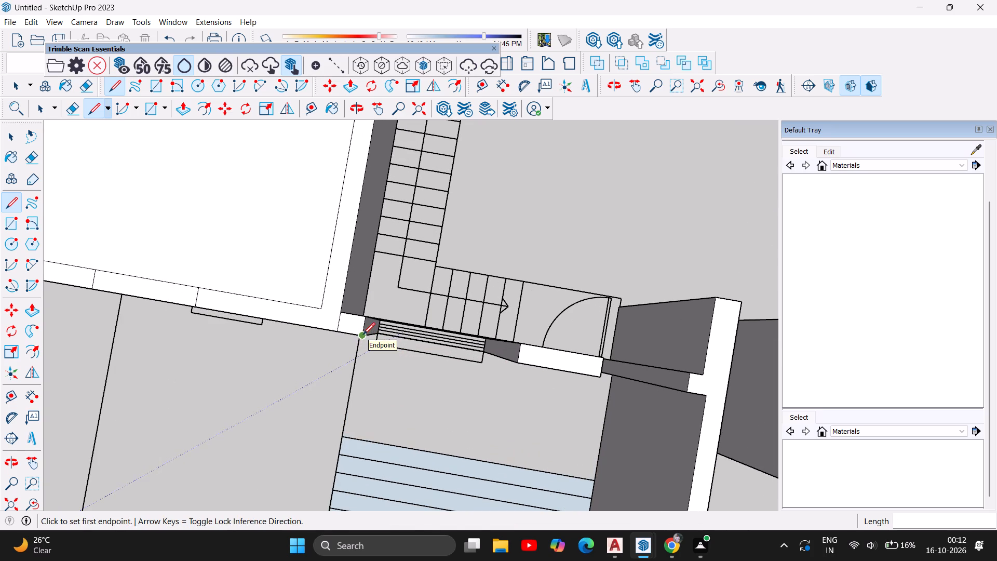
{"action": "left_click", "coordinate": [363, 335]}
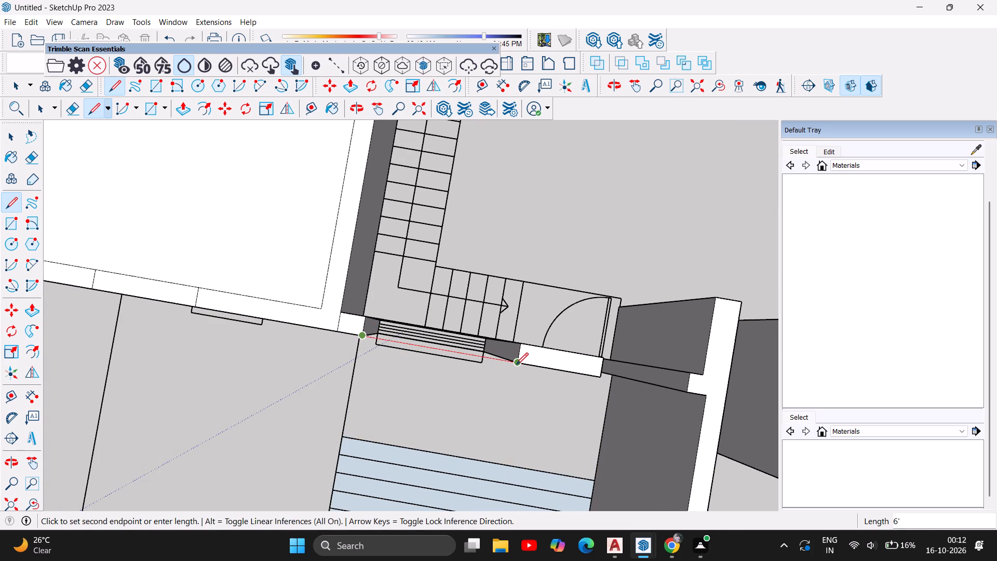
{"action": "double_click", "coordinate": [516, 365]}
Bridge the wall-top gap over the main entrance door with 3' 4" lines along both wall edges and a 9" end line.
{"action": "scroll", "coordinate": [435, 410], "scroll_direction": "down", "scroll_amount": 12}
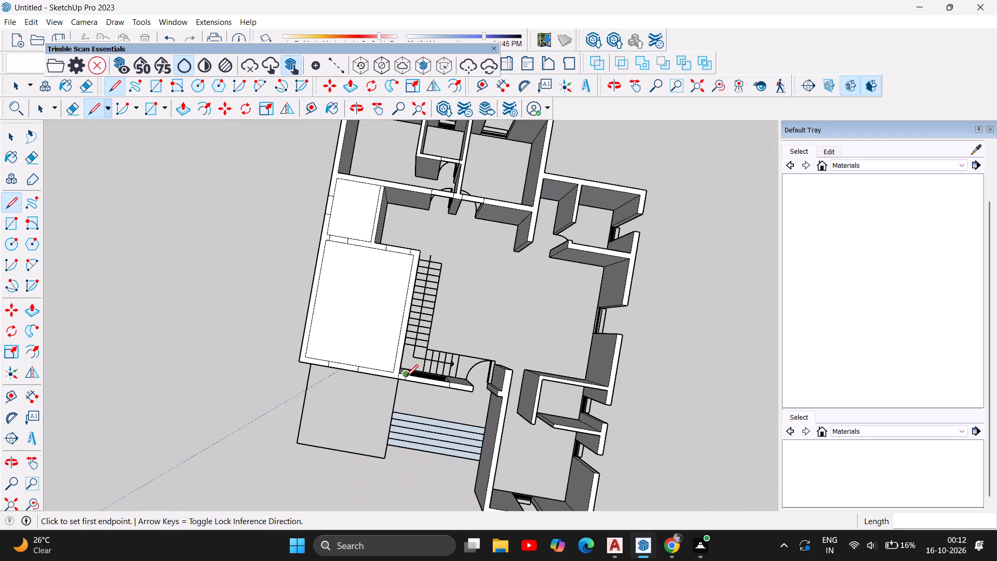
{"action": "scroll", "coordinate": [383, 282], "scroll_direction": "down", "scroll_amount": 6}
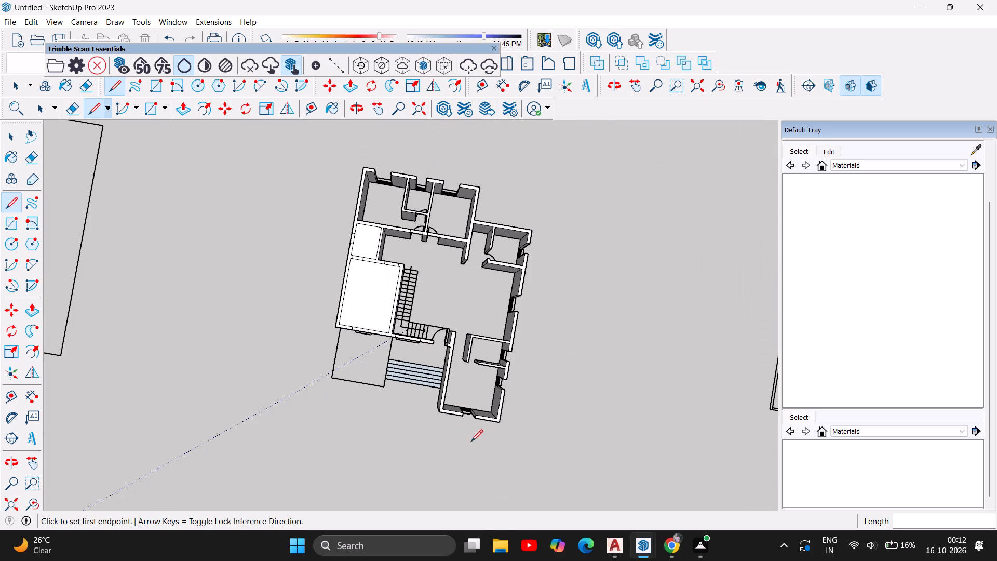
{"action": "scroll", "coordinate": [411, 401], "scroll_direction": "up", "scroll_amount": 6}
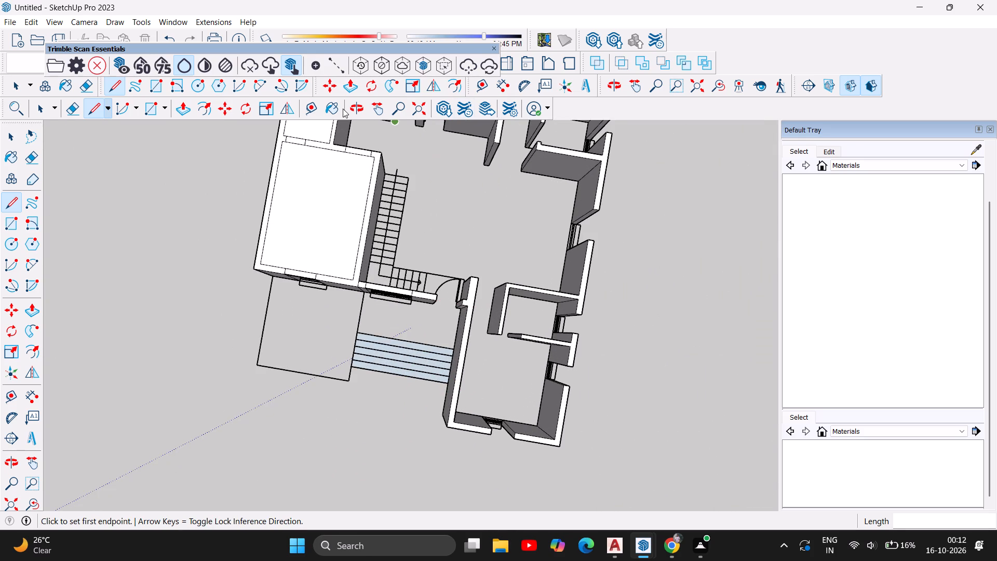
{"action": "left_click", "coordinate": [359, 106]}
{"action": "left_click_drag", "start_coordinate": [413, 403], "coordinate": [527, 262]}
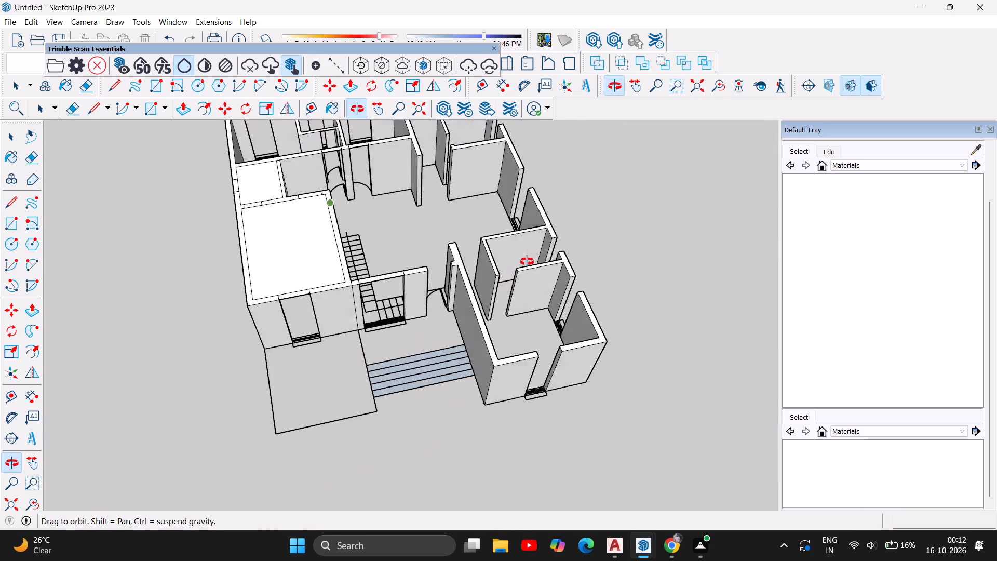
{"action": "left_click_drag", "start_coordinate": [527, 262], "coordinate": [473, 144]}
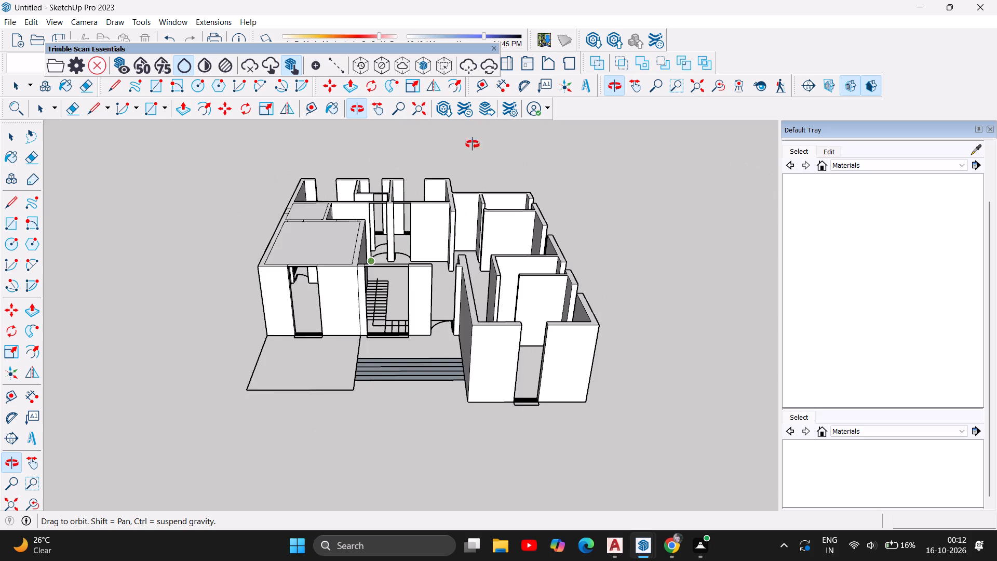
{"action": "left_click_drag", "start_coordinate": [473, 144], "coordinate": [486, 136]}
{"action": "left_click_drag", "start_coordinate": [301, 350], "coordinate": [475, 250]}
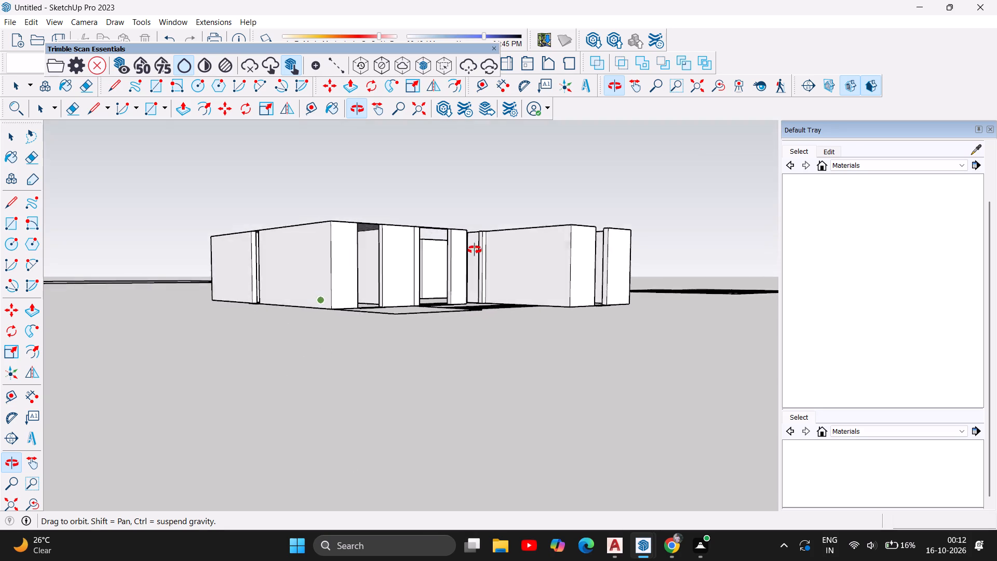
{"action": "left_click_drag", "start_coordinate": [475, 250], "coordinate": [238, 409]}
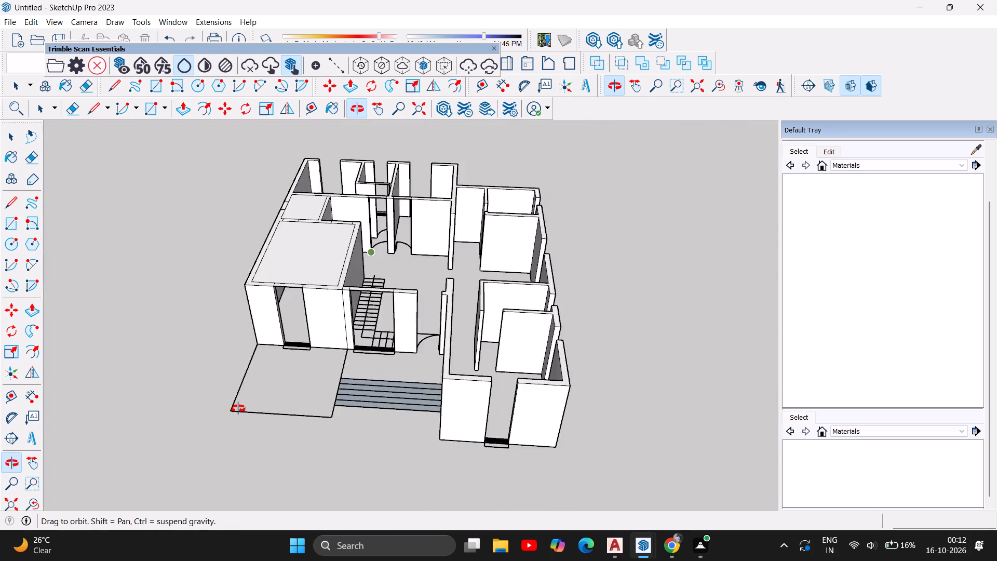
{"action": "left_click_drag", "start_coordinate": [238, 409], "coordinate": [330, 419]}
{"action": "scroll", "coordinate": [443, 267], "scroll_direction": "up", "scroll_amount": 2}
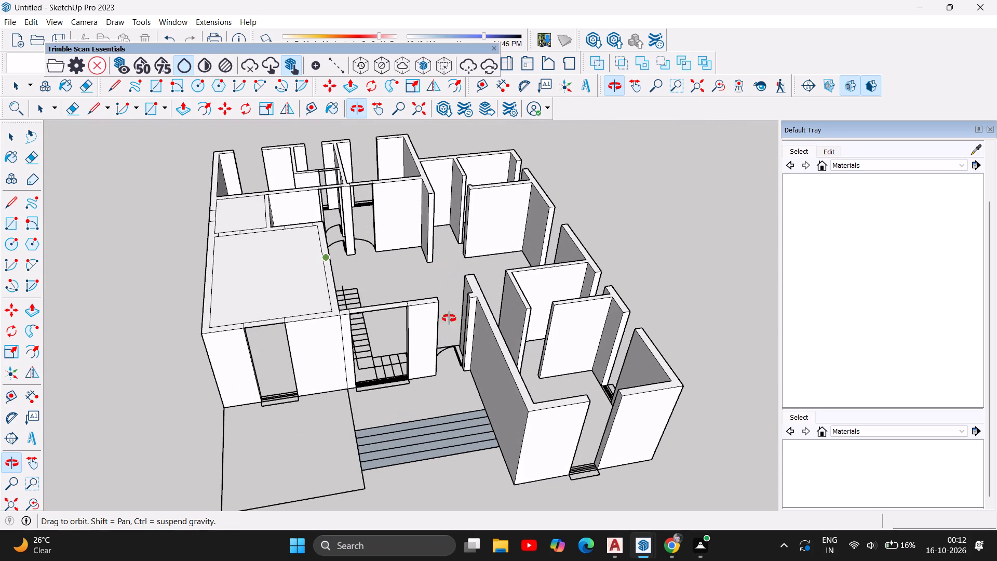
{"action": "scroll", "coordinate": [495, 297], "scroll_direction": "up", "scroll_amount": 5}
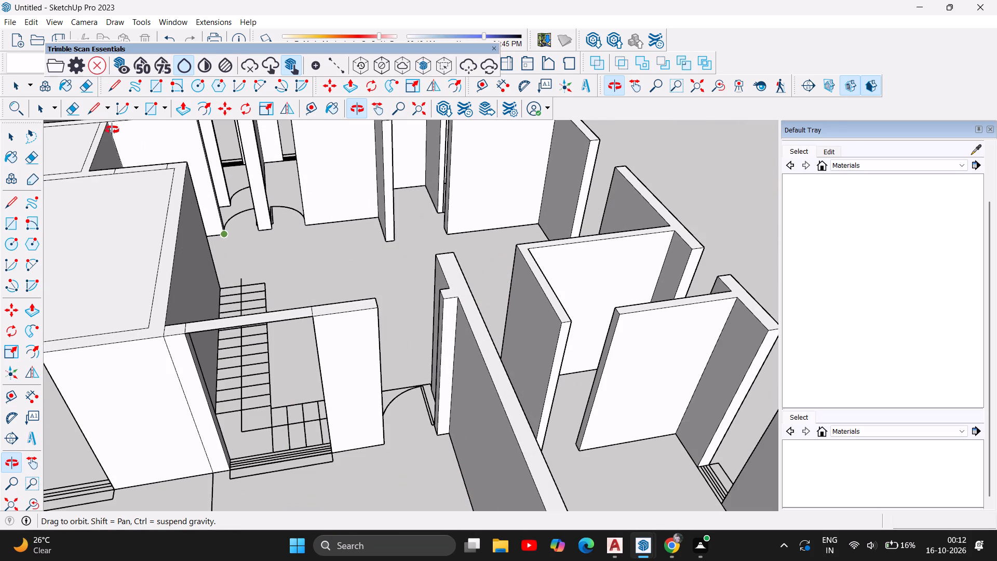
{"action": "left_click", "coordinate": [91, 110]}
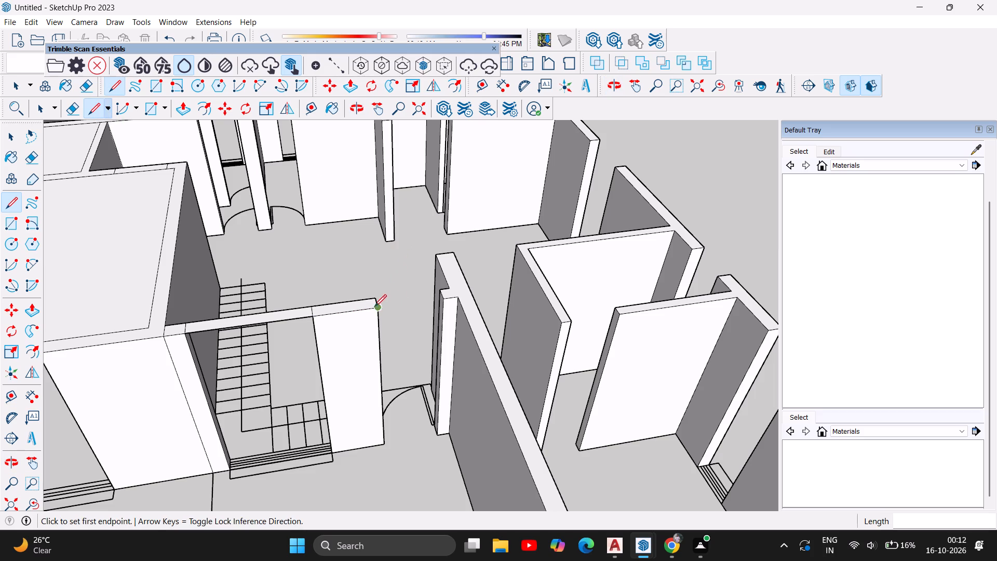
{"action": "left_click", "coordinate": [378, 306]}
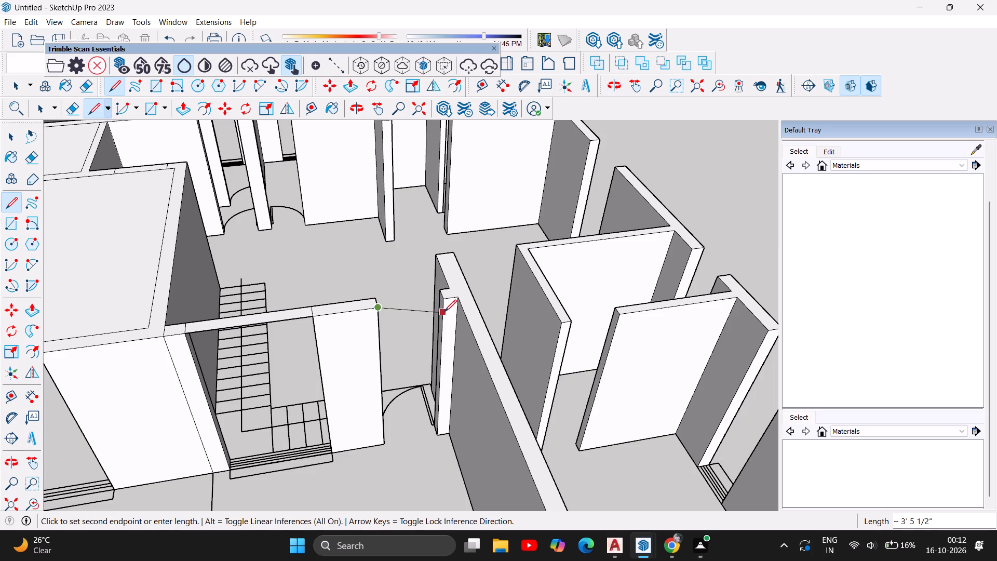
{"action": "left_click", "coordinate": [442, 298]}
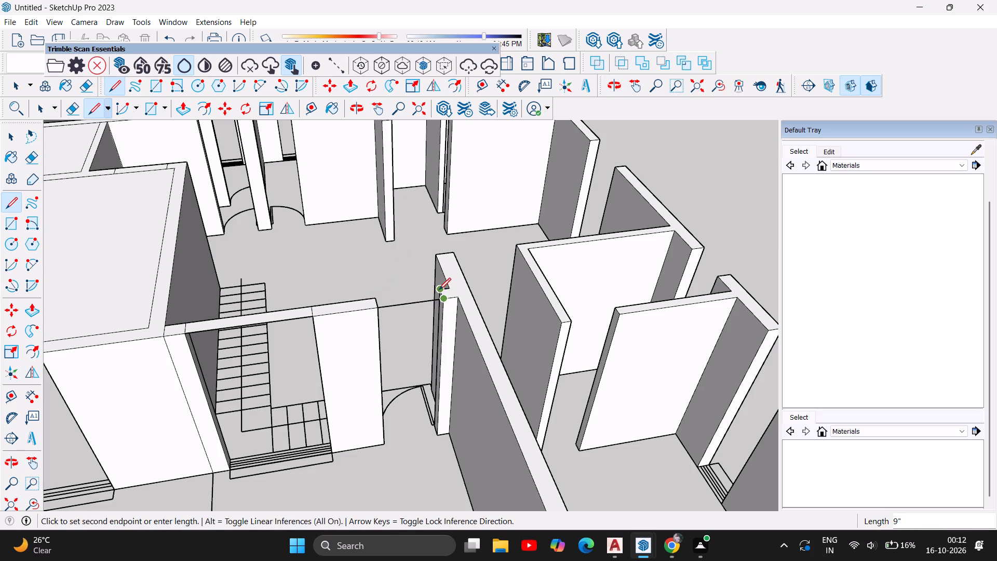
{"action": "left_click", "coordinate": [439, 290]}
{"action": "double_click", "coordinate": [372, 298]}
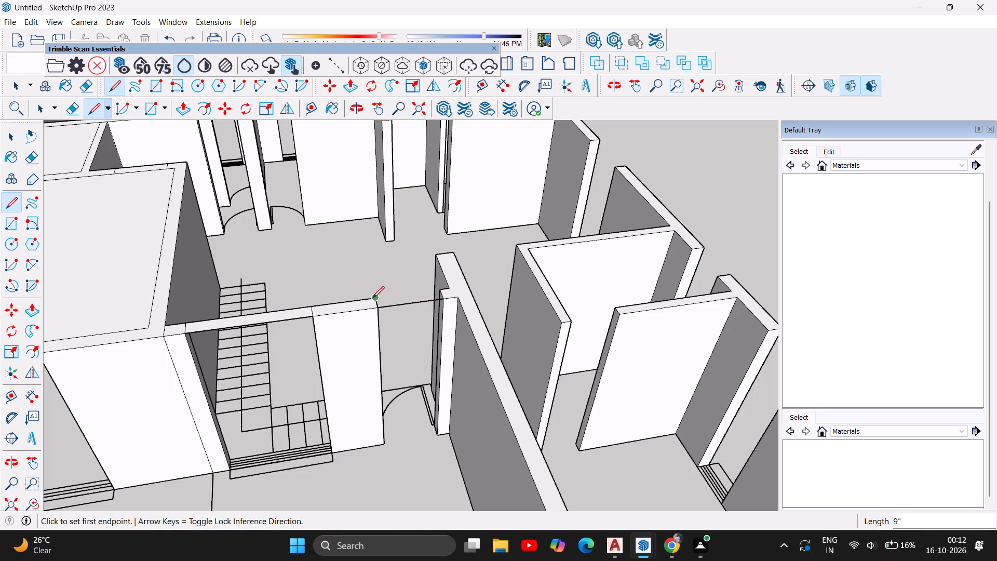
{"action": "left_click", "coordinate": [439, 290]}
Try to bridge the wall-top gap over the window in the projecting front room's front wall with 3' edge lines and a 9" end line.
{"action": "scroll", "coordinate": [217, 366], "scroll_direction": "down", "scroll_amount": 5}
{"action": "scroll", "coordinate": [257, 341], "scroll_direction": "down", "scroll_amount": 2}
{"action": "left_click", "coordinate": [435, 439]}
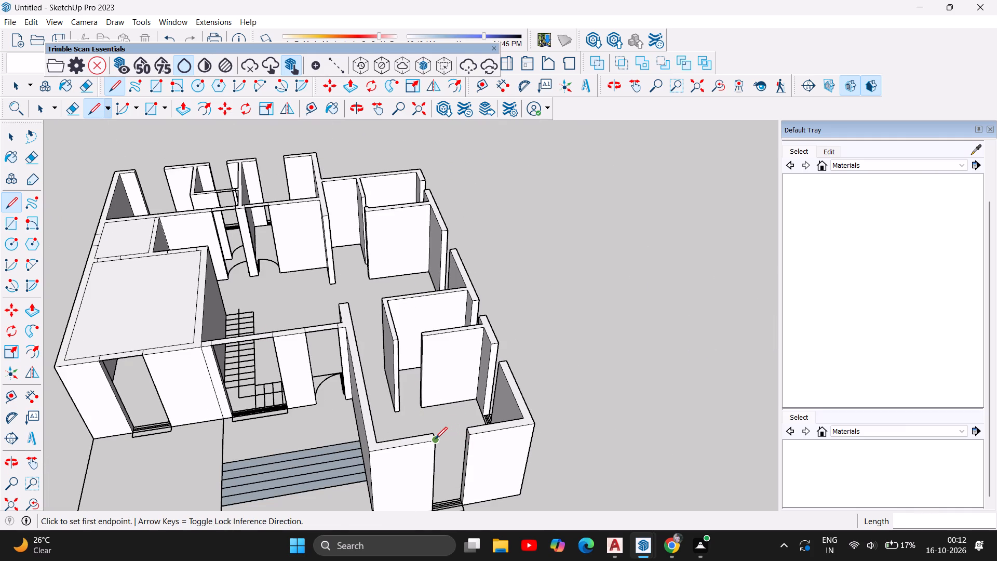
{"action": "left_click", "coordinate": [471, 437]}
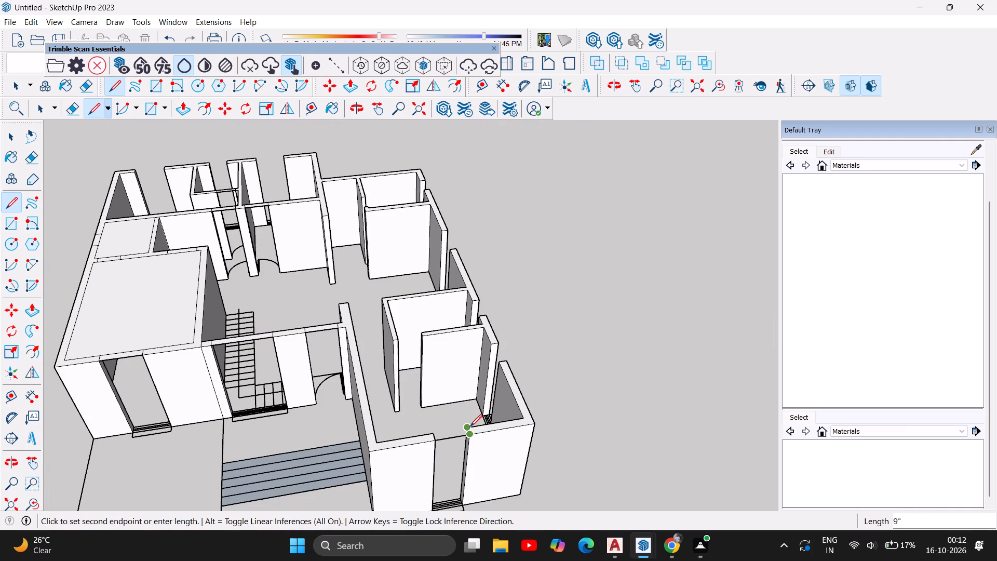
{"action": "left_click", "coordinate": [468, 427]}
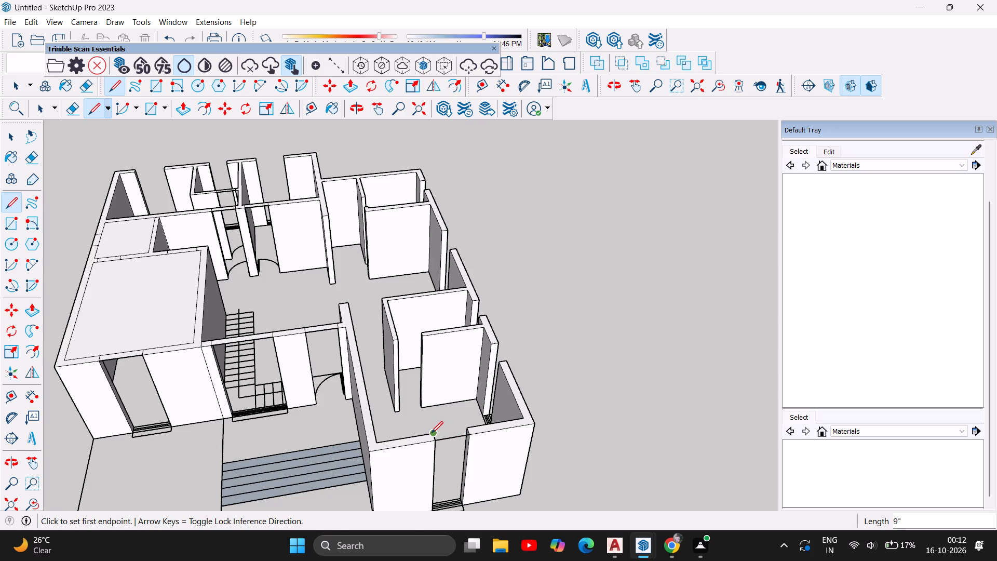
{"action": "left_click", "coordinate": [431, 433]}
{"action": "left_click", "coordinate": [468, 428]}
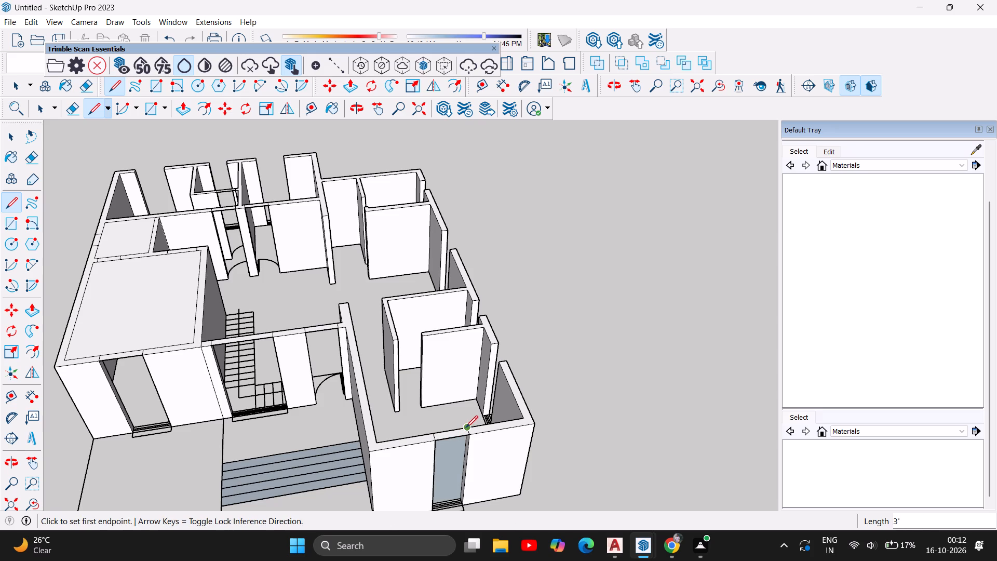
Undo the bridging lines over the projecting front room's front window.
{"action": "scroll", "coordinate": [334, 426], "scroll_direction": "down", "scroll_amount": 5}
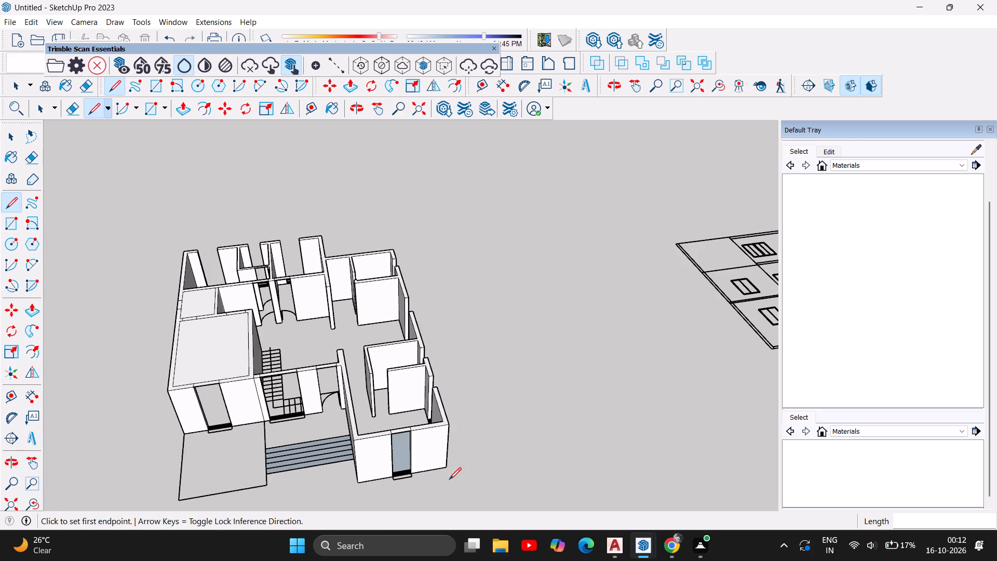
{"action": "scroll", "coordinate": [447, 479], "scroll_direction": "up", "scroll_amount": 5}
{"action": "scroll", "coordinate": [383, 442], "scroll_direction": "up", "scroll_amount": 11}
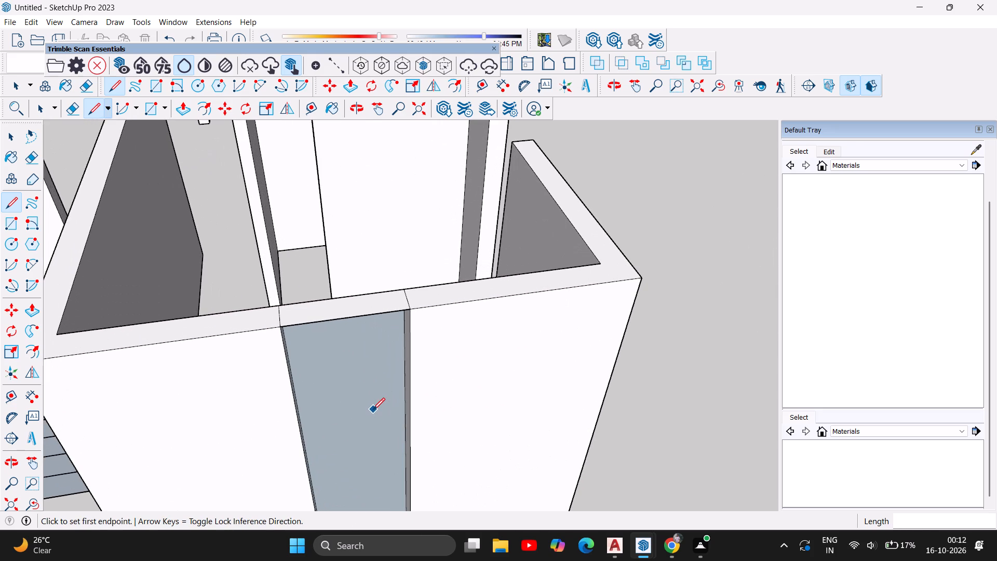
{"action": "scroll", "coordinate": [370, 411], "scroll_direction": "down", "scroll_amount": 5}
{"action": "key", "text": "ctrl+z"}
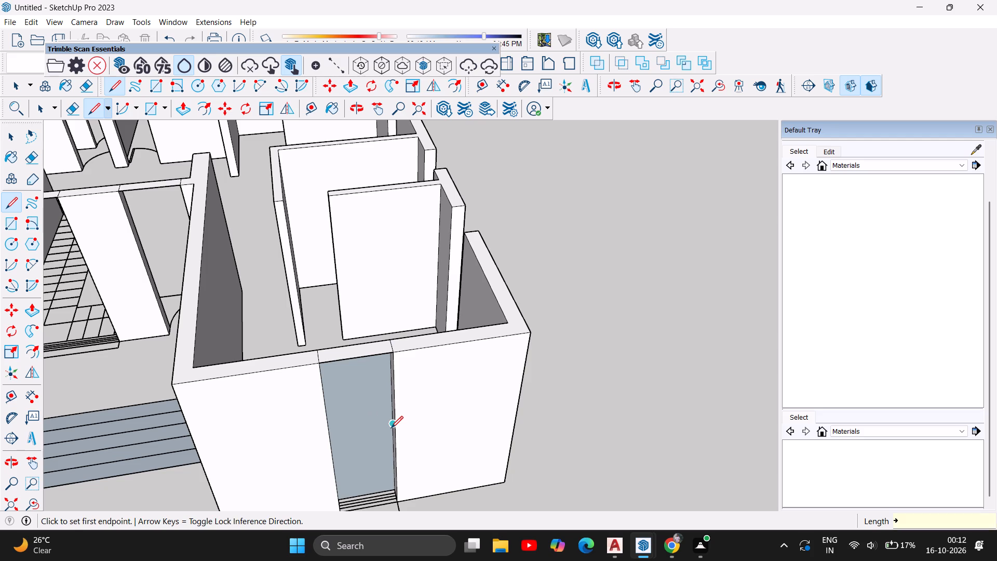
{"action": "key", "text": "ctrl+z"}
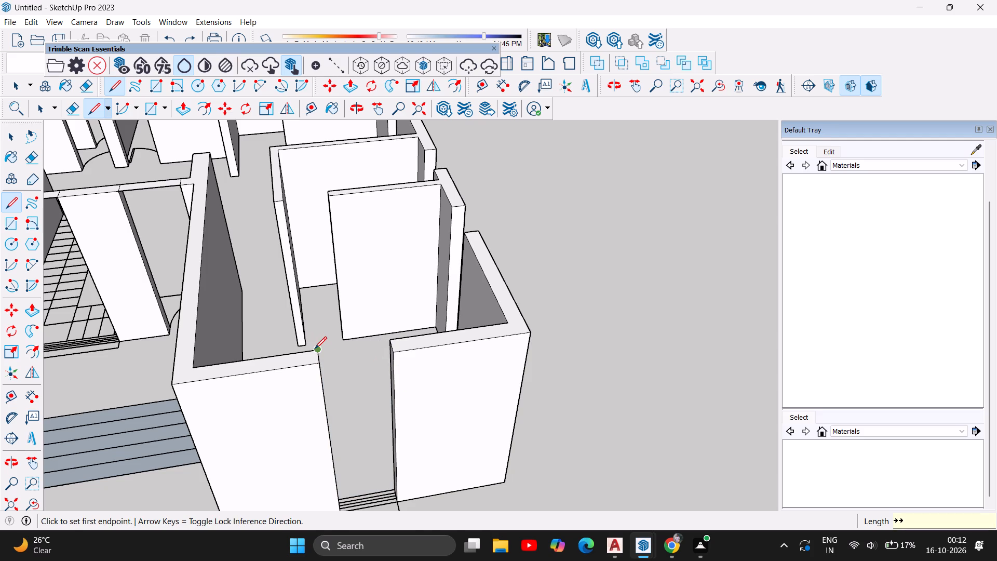
Bridge the projecting front room's front window gap with 3' lines along both wall edges, drawing the inner edge first, and a 9" end line.
{"action": "left_click", "coordinate": [315, 349]}
{"action": "left_click", "coordinate": [387, 339]}
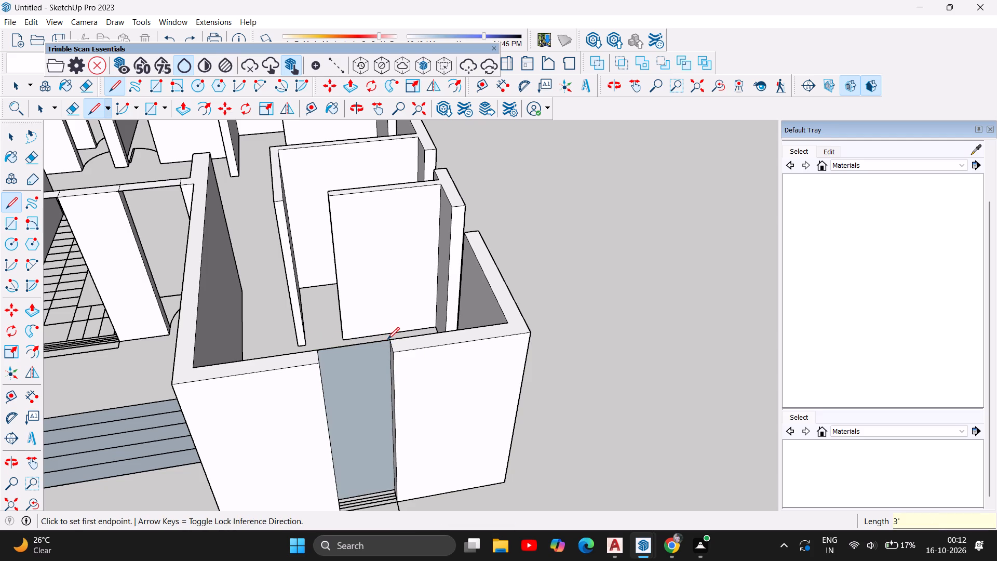
{"action": "left_click", "coordinate": [395, 354]}
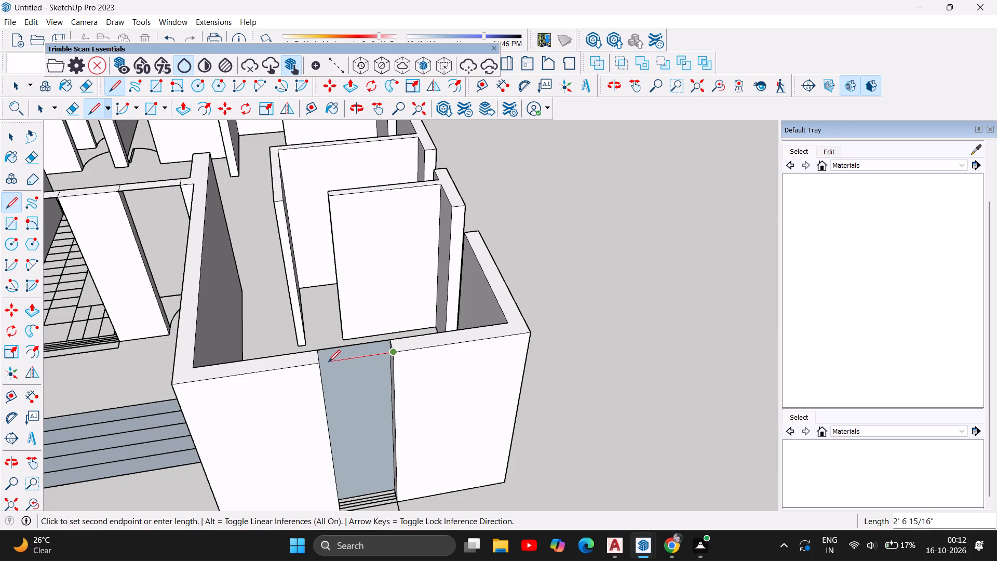
{"action": "left_click", "coordinate": [321, 361]}
Delete the vertical face filling the window opening in the projecting front room's front wall.
{"action": "scroll", "coordinate": [399, 396], "scroll_direction": "down", "scroll_amount": 6}
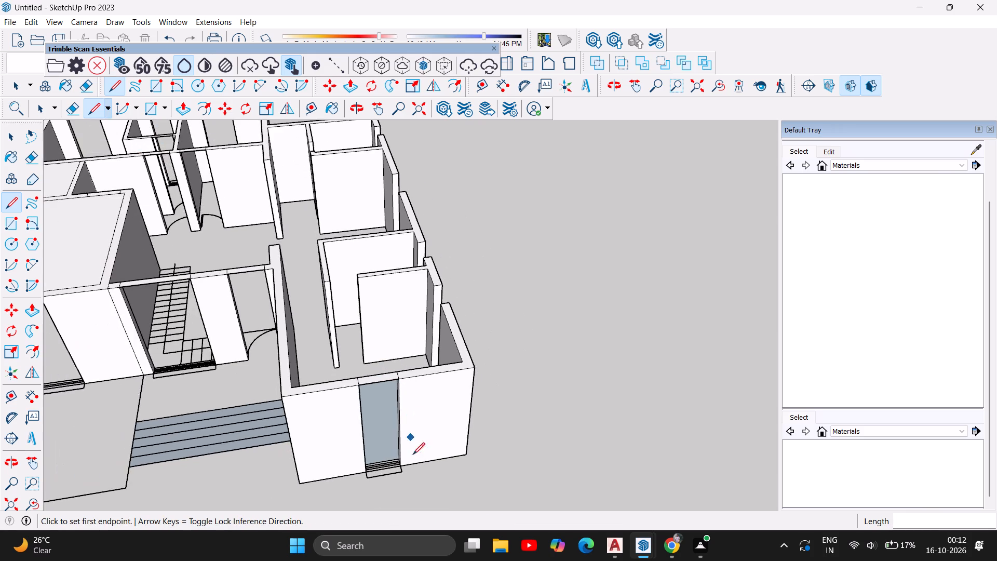
{"action": "scroll", "coordinate": [412, 487], "scroll_direction": "down", "scroll_amount": 6}
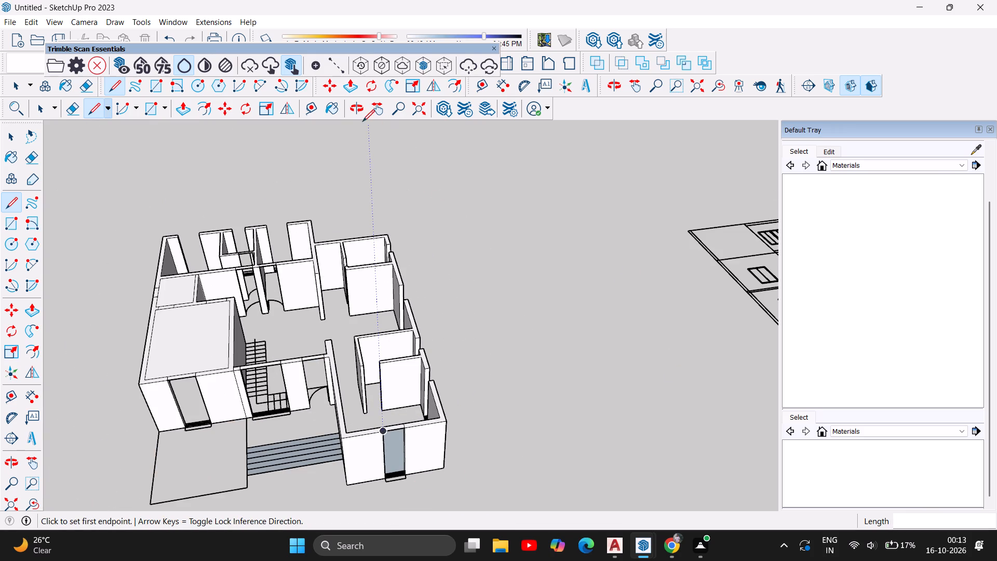
{"action": "left_click", "coordinate": [354, 106]}
{"action": "left_click_drag", "start_coordinate": [414, 446], "coordinate": [380, 538]}
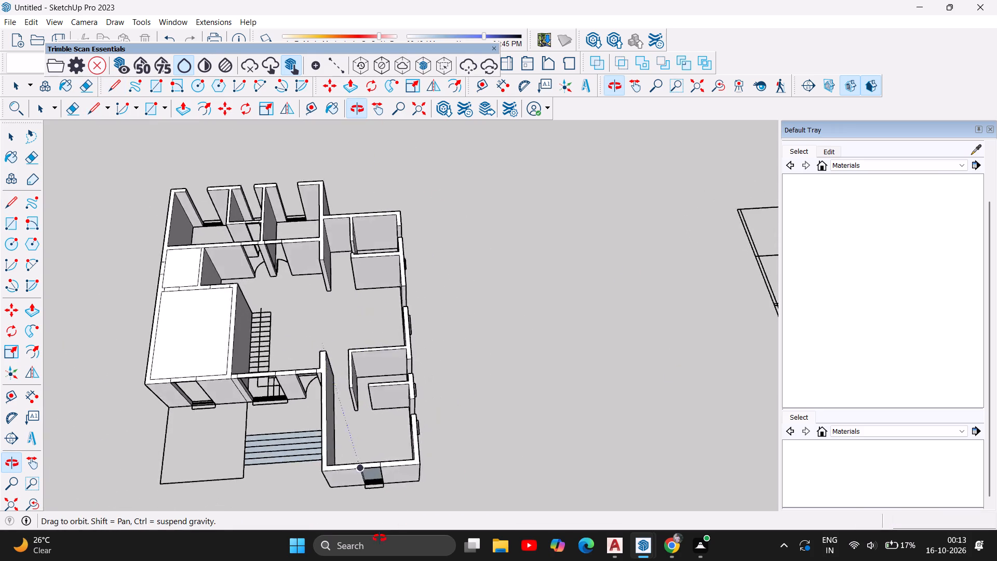
{"action": "left_click_drag", "start_coordinate": [380, 538], "coordinate": [232, 489]}
{"action": "scroll", "coordinate": [288, 412], "scroll_direction": "up", "scroll_amount": 9}
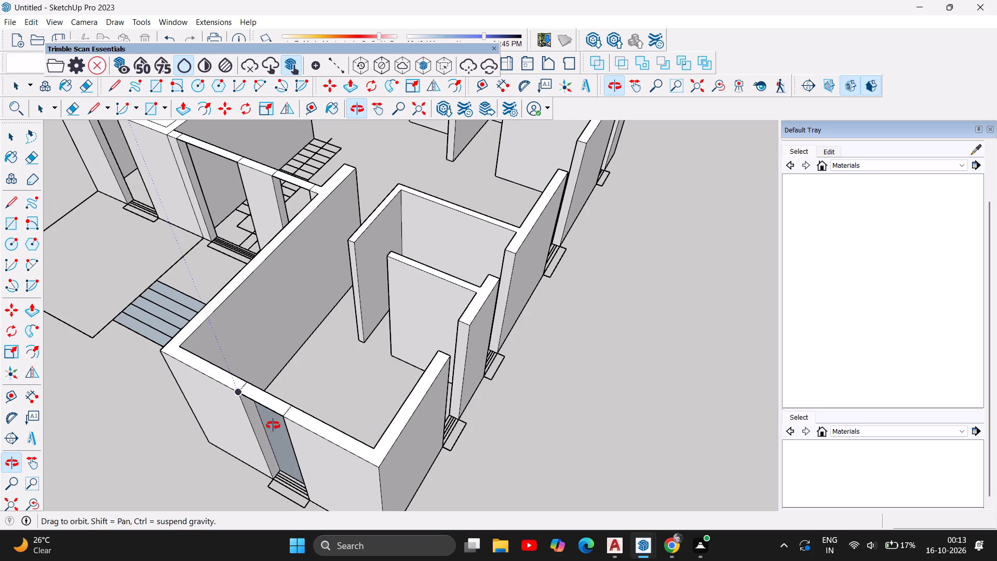
{"action": "left_click_drag", "start_coordinate": [328, 360], "coordinate": [68, 457]}
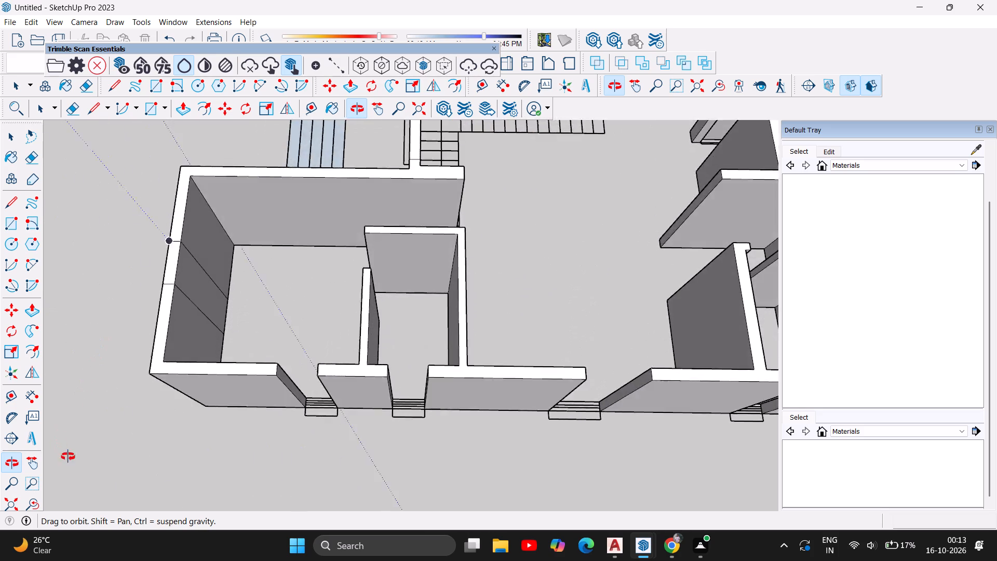
{"action": "left_click_drag", "start_coordinate": [68, 457], "coordinate": [484, 308]}
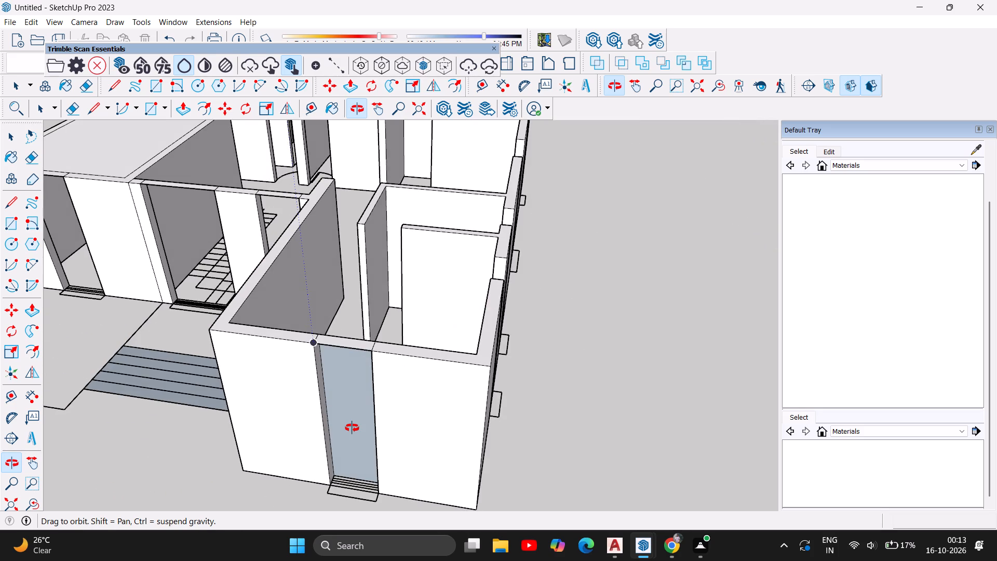
{"action": "left_click_drag", "start_coordinate": [352, 430], "coordinate": [420, 378]}
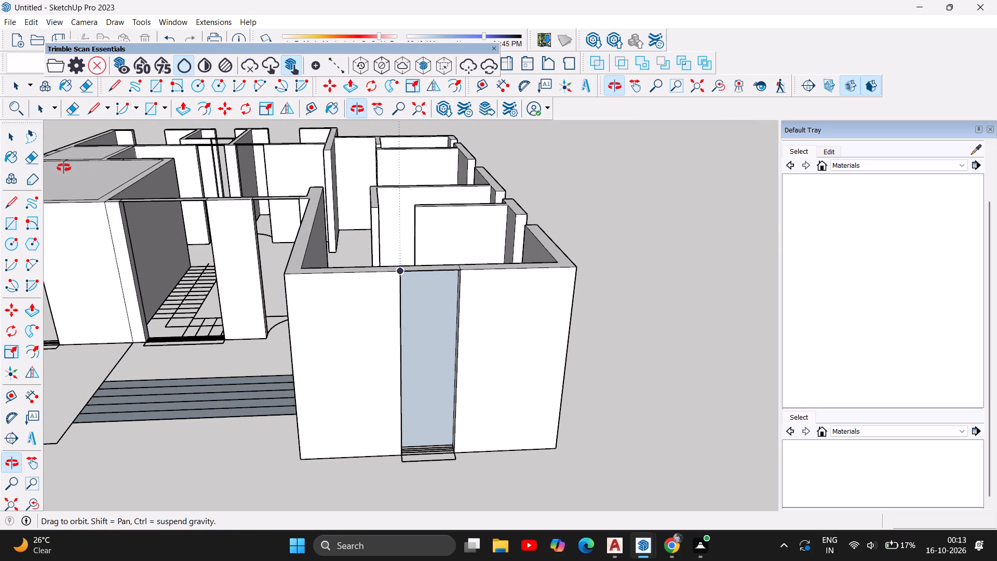
{"action": "left_click", "coordinate": [12, 134]}
{"action": "left_click", "coordinate": [425, 355]}
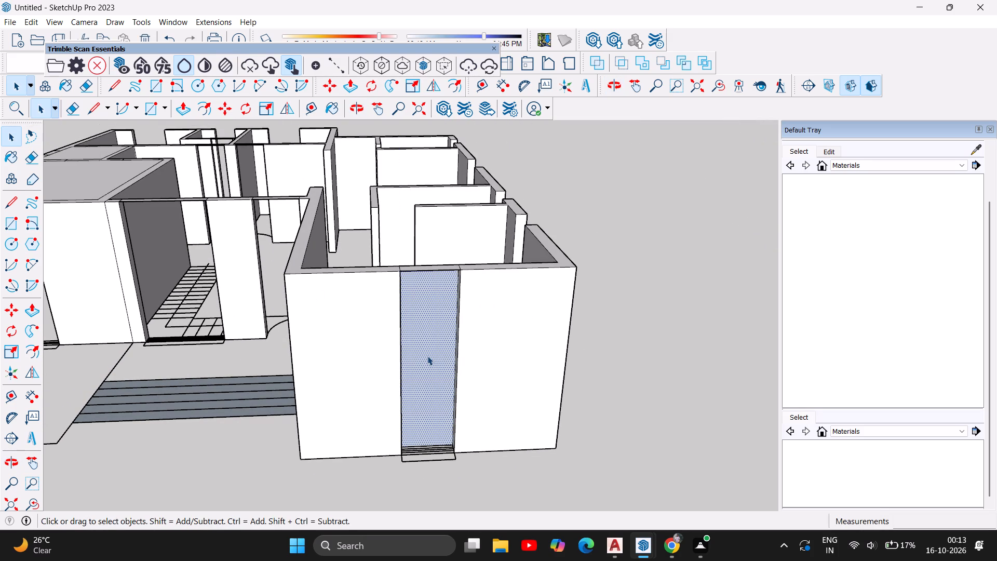
{"action": "key", "text": "Delete"}
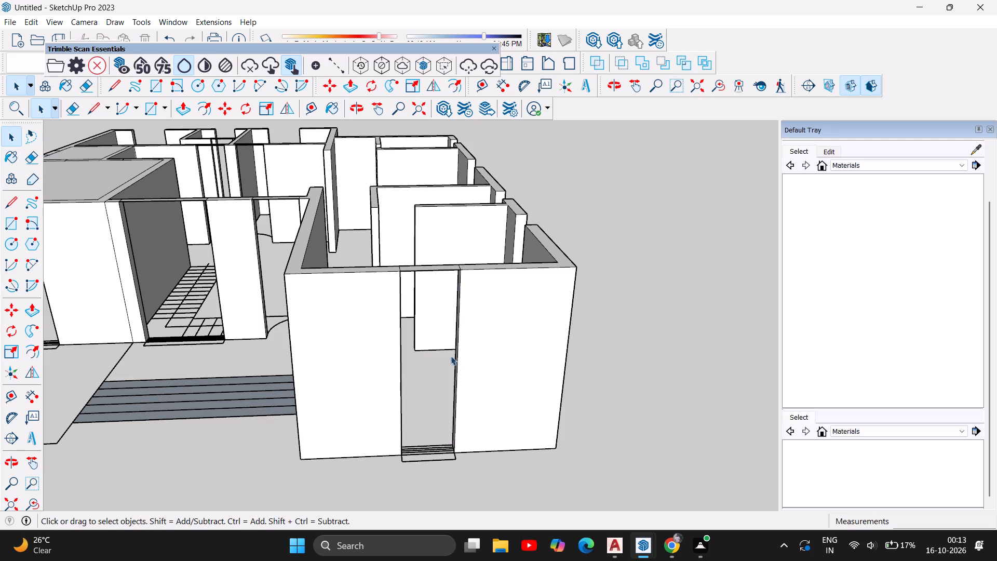
Bridge the wall-top gap over the side wall's window nearest the front corner with 2' 6" lines along both wall edges.
{"action": "left_click", "coordinate": [361, 110]}
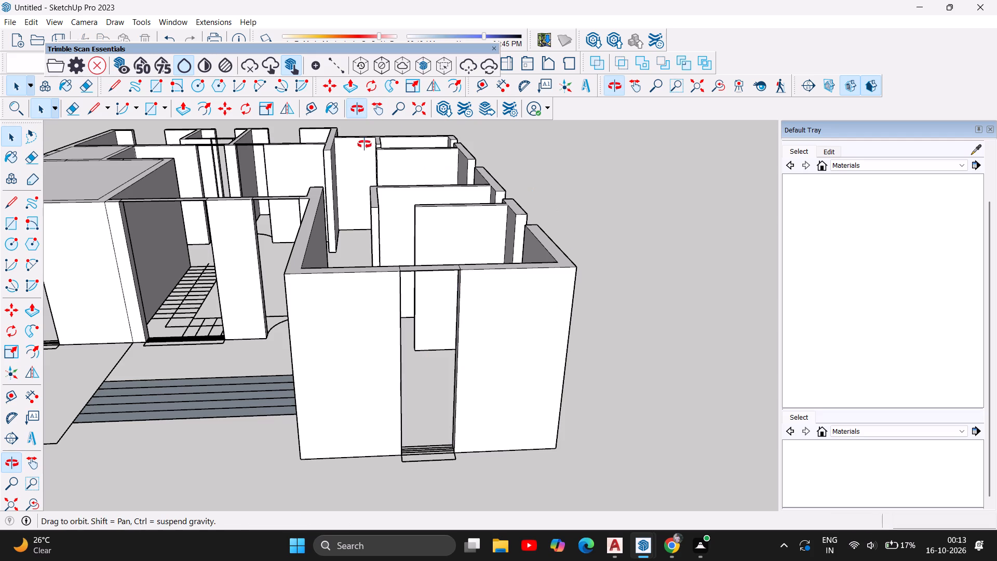
{"action": "left_click_drag", "start_coordinate": [630, 345], "coordinate": [394, 429]}
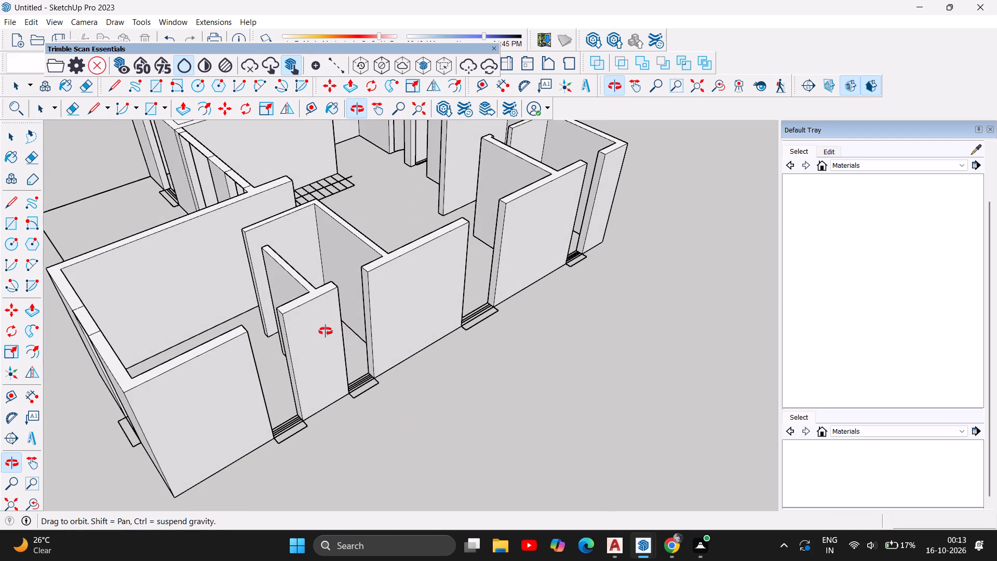
{"action": "scroll", "coordinate": [299, 330], "scroll_direction": "up", "scroll_amount": 3}
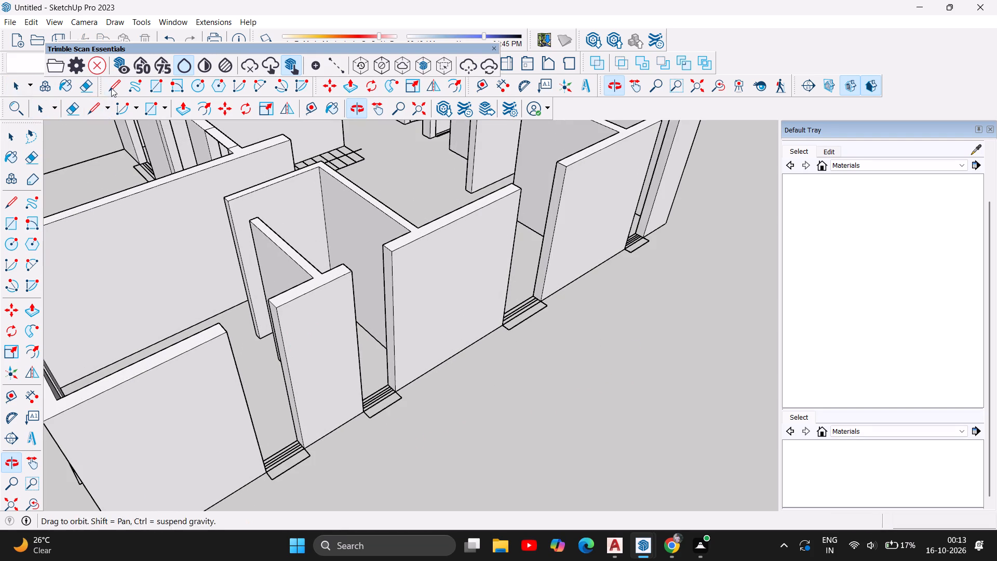
{"action": "left_click", "coordinate": [118, 82]}
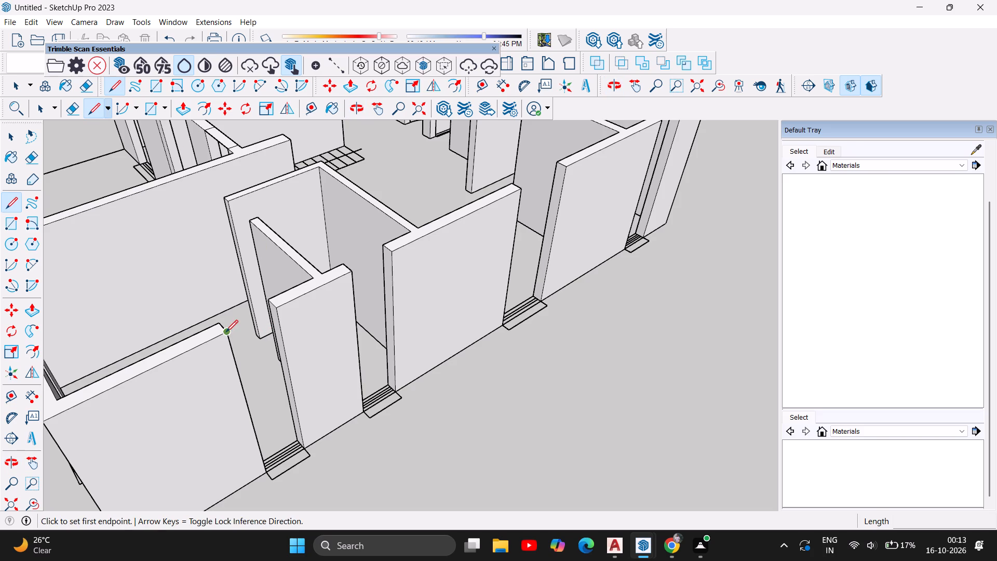
{"action": "double_click", "coordinate": [226, 332]}
{"action": "left_click", "coordinate": [274, 310]}
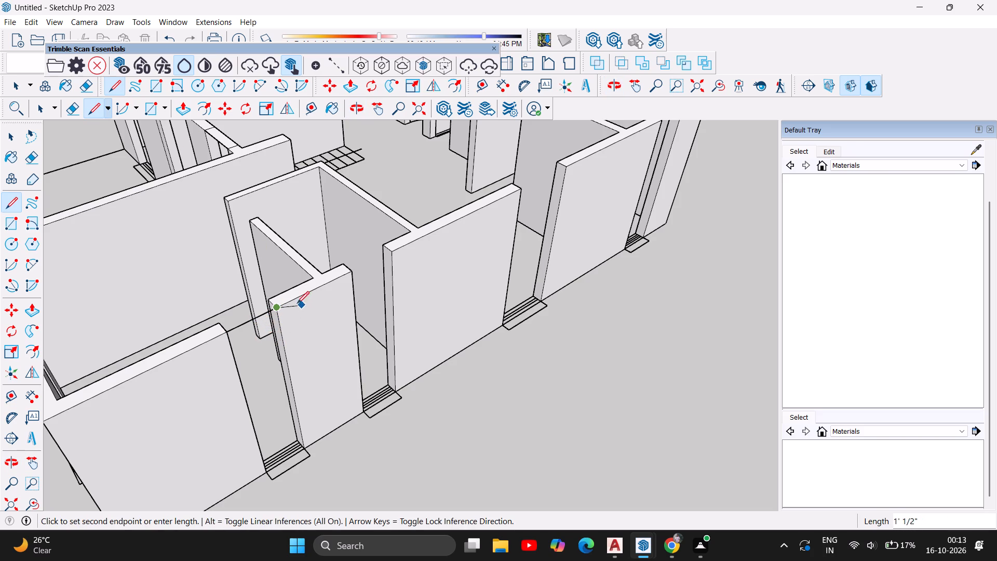
{"action": "key", "text": "Escape"}
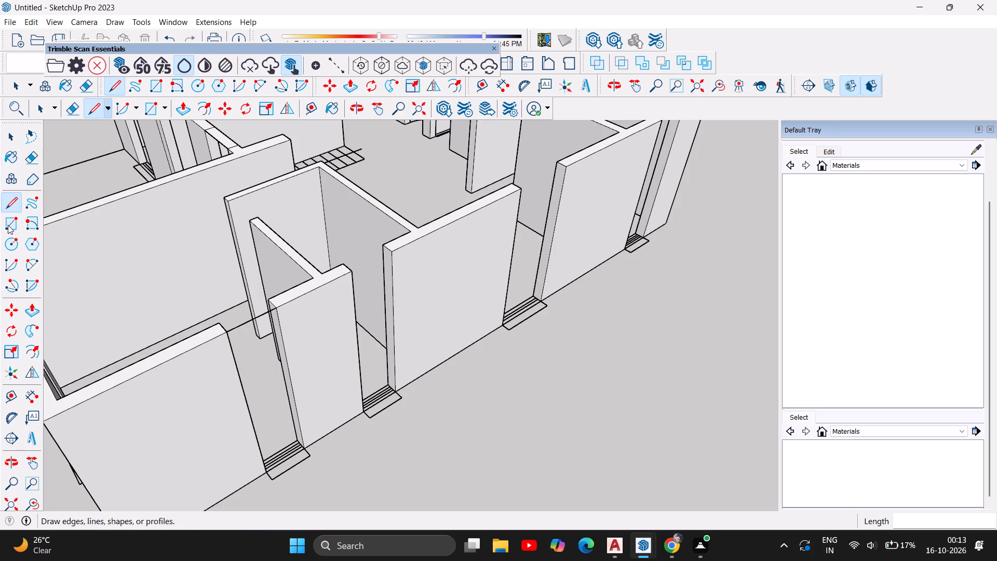
{"action": "left_click", "coordinate": [9, 206]}
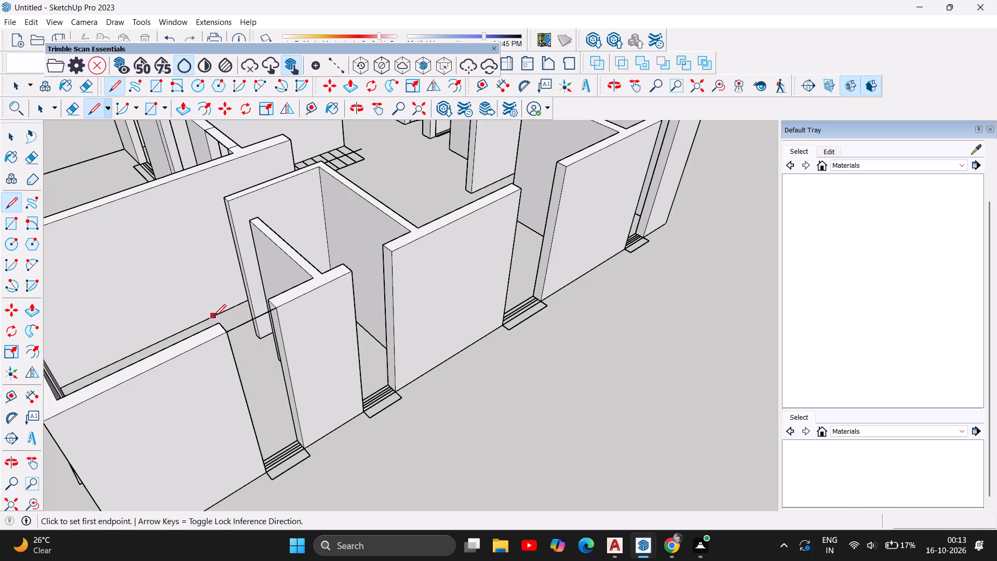
{"action": "left_click", "coordinate": [217, 324]}
{"action": "double_click", "coordinate": [266, 300]}
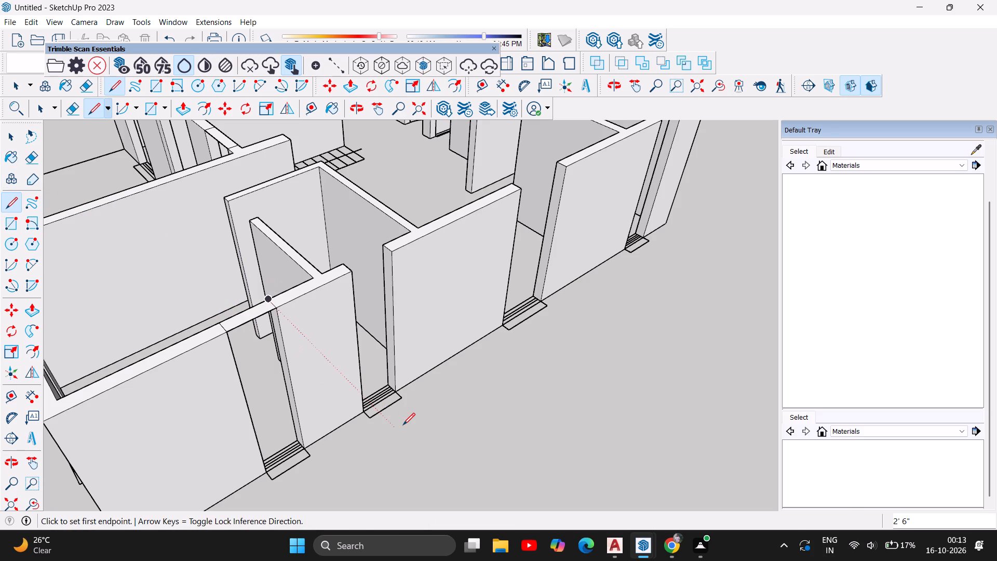
{"action": "key", "text": "Escape"}
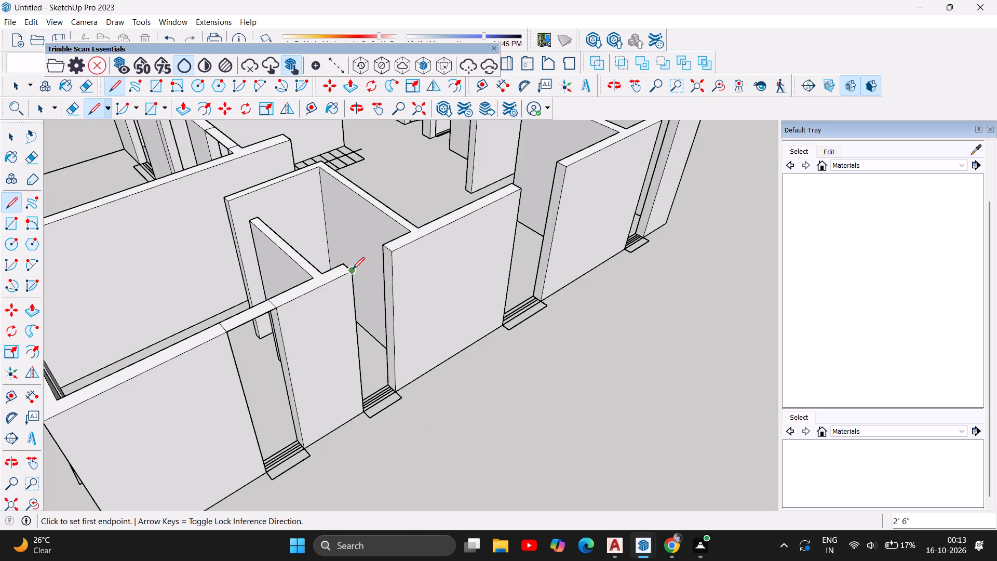
Bridge the wall-top gap over the side wall's second window from the front with 2' 6" lines along both wall edges.
{"action": "left_click", "coordinate": [351, 270]}
{"action": "left_click", "coordinate": [394, 251]}
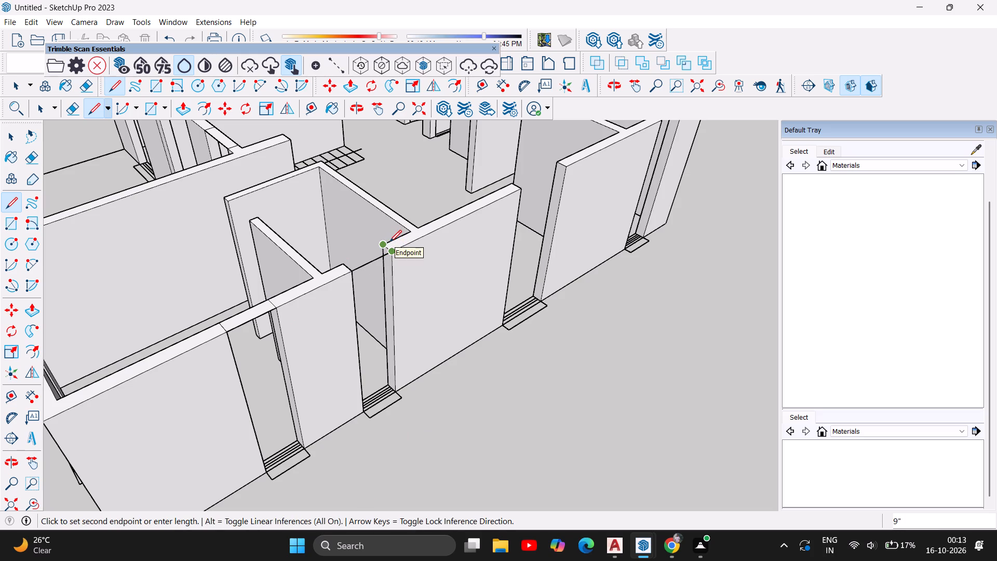
{"action": "key", "text": "Escape"}
{"action": "left_click", "coordinate": [384, 246]}
{"action": "left_click", "coordinate": [341, 262]}
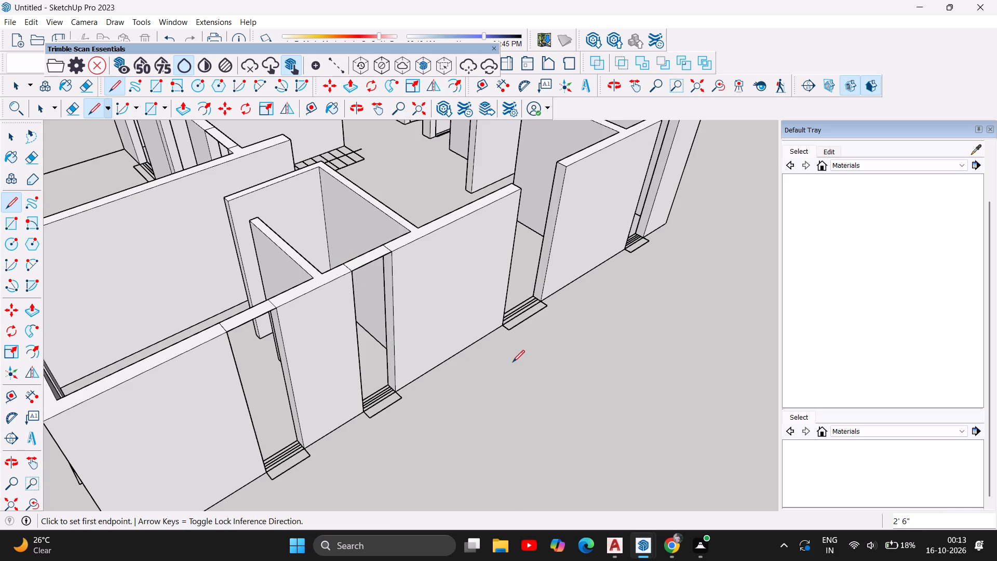
Bridge the wall-top gap over the side wall's third, wider opening from the front with 4' lines along both wall edges.
{"action": "scroll", "coordinate": [463, 444], "scroll_direction": "down", "scroll_amount": 5}
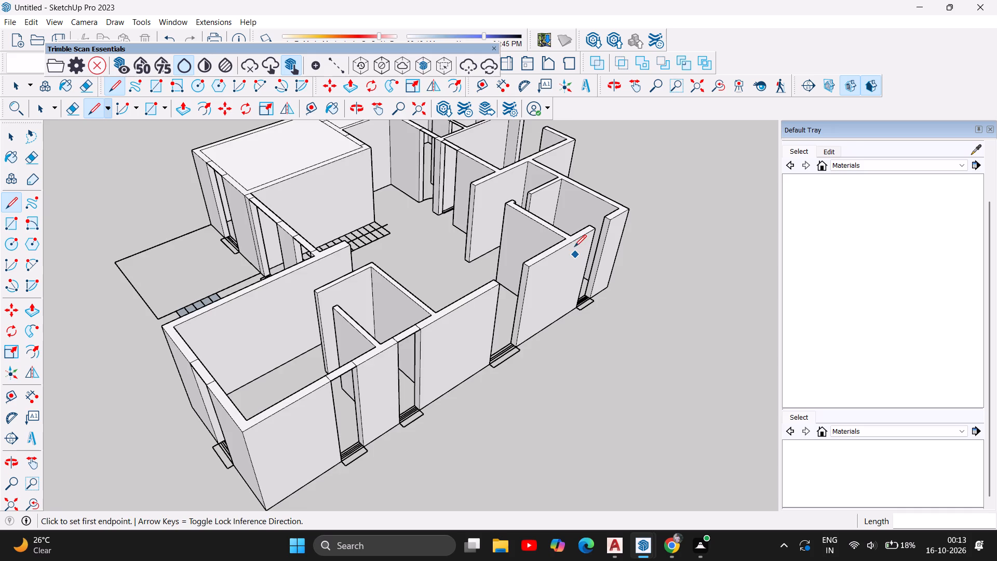
{"action": "scroll", "coordinate": [573, 245], "scroll_direction": "up", "scroll_amount": 7}
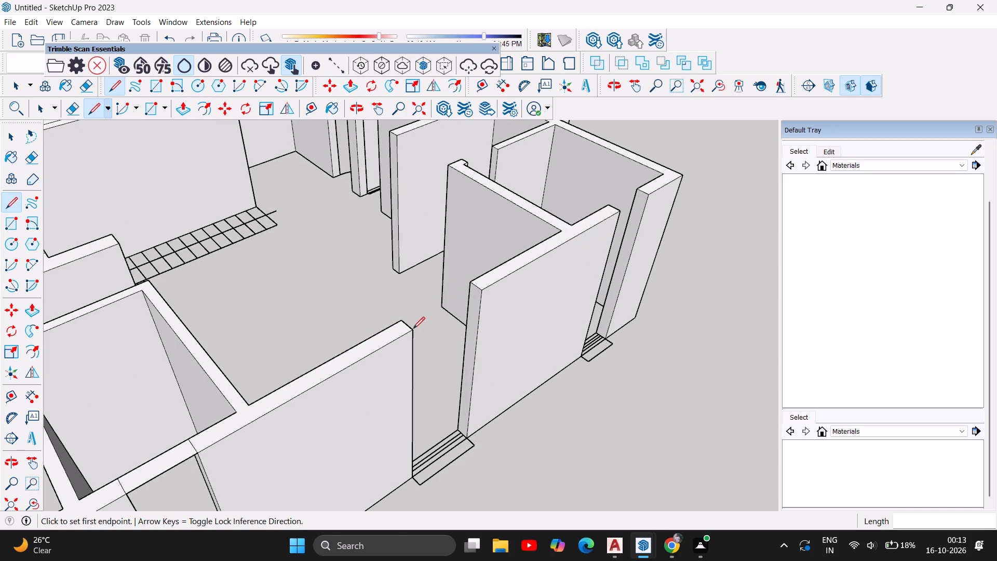
{"action": "left_click", "coordinate": [410, 329]}
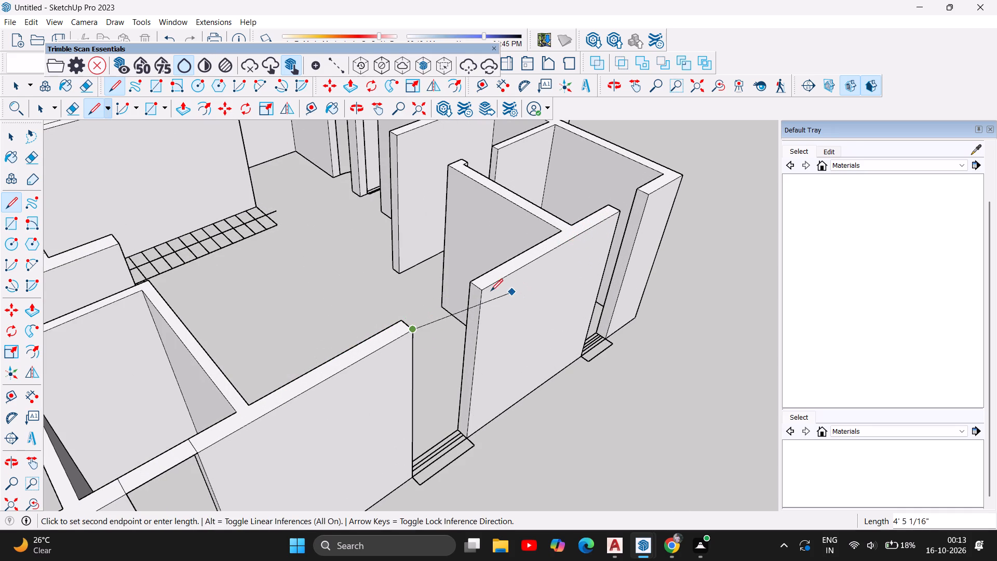
{"action": "left_click", "coordinate": [485, 290]}
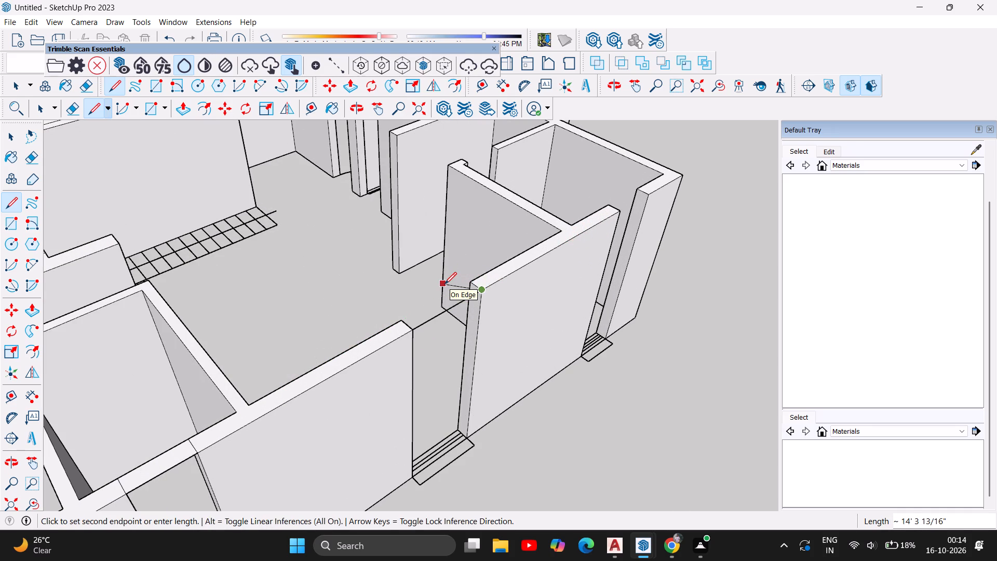
{"action": "key", "text": "Escape"}
{"action": "left_click", "coordinate": [399, 319]}
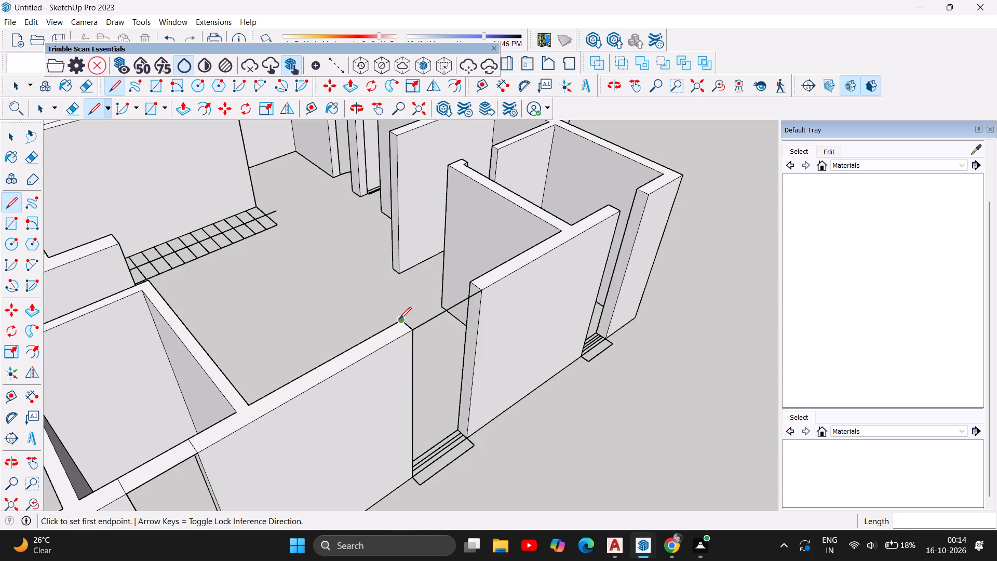
{"action": "left_click", "coordinate": [467, 282]}
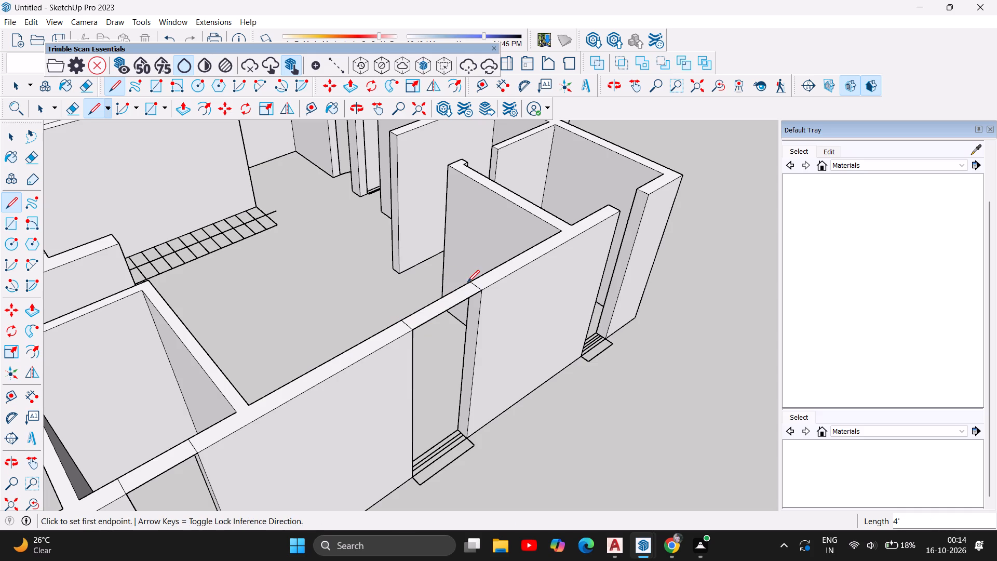
Bridge the wall-top gap over the side wall's rearmost window with 2' 6" lines, drawing the inner edge before the outer edge.
{"action": "scroll", "coordinate": [443, 443], "scroll_direction": "down", "scroll_amount": 4}
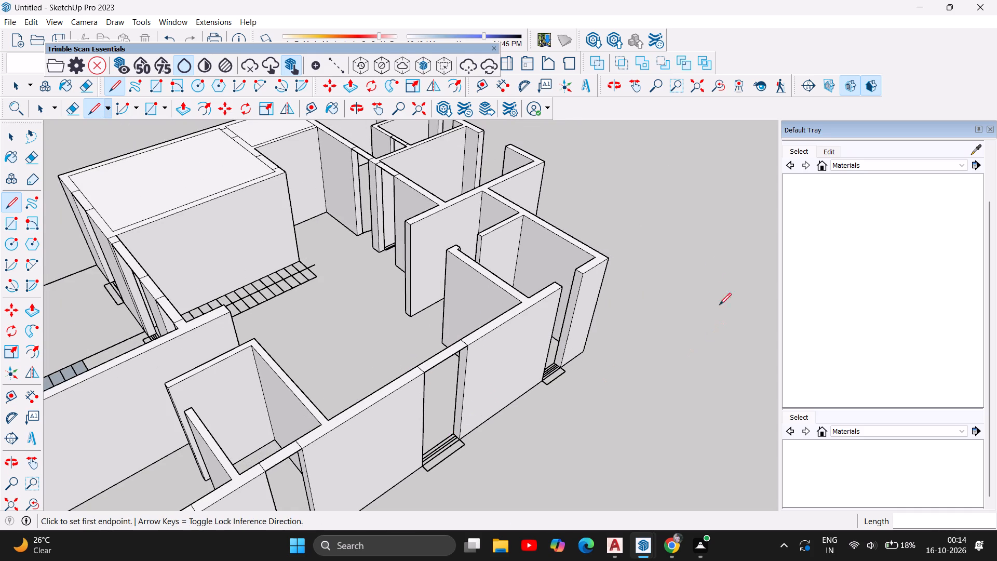
{"action": "scroll", "coordinate": [682, 250], "scroll_direction": "up", "scroll_amount": 3}
{"action": "scroll", "coordinate": [589, 228], "scroll_direction": "up", "scroll_amount": 3}
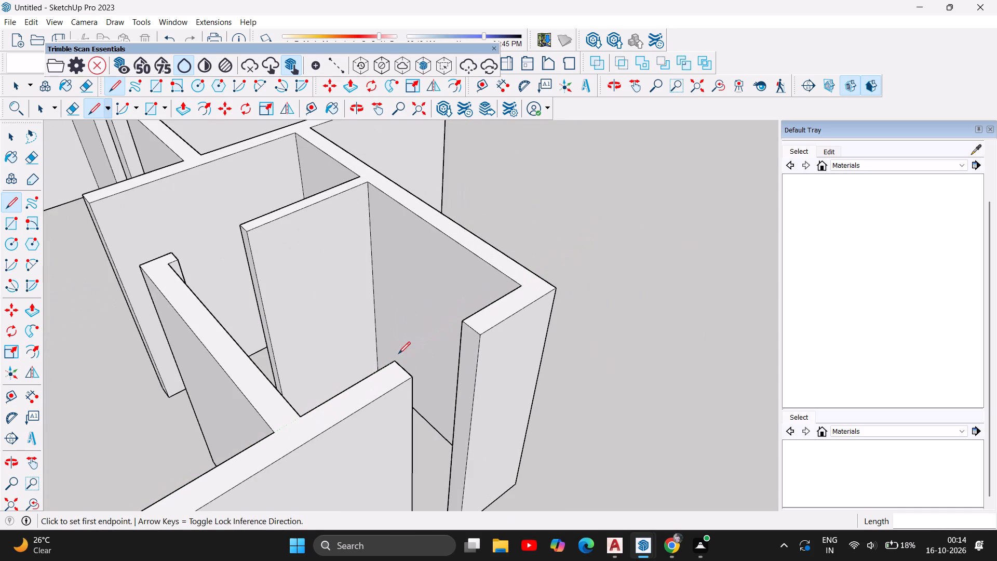
{"action": "left_click", "coordinate": [395, 361]}
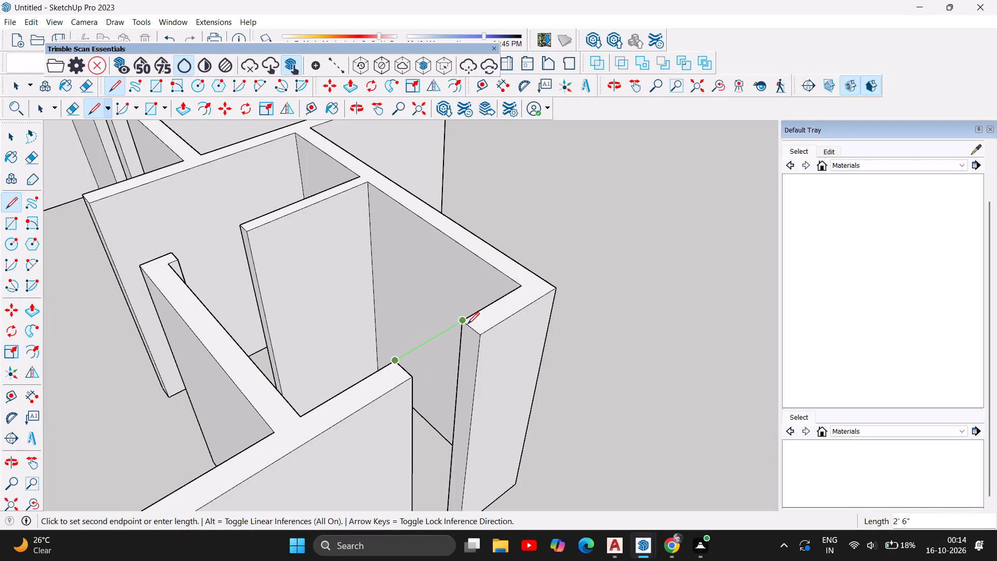
{"action": "left_click", "coordinate": [462, 322]}
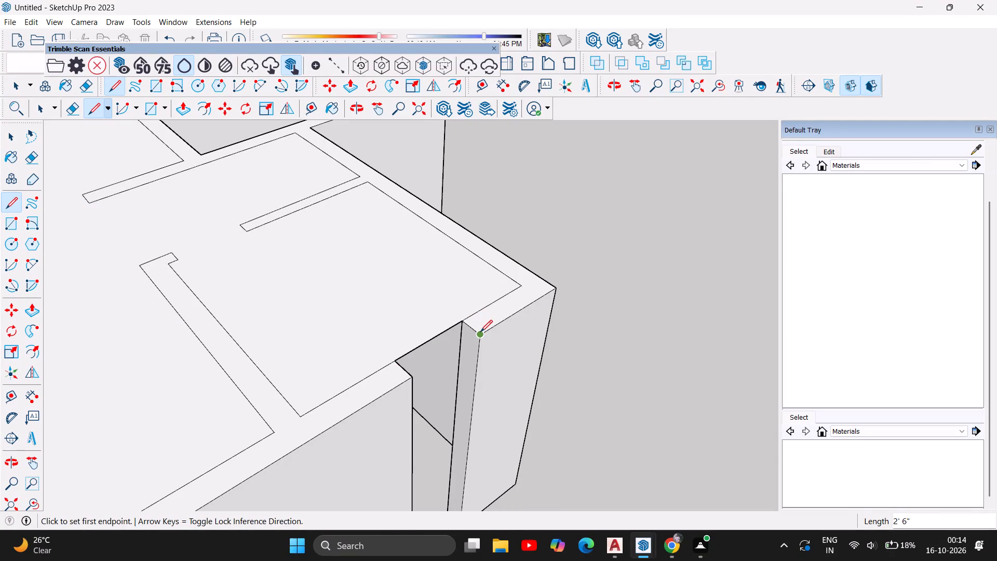
{"action": "left_click", "coordinate": [481, 332]}
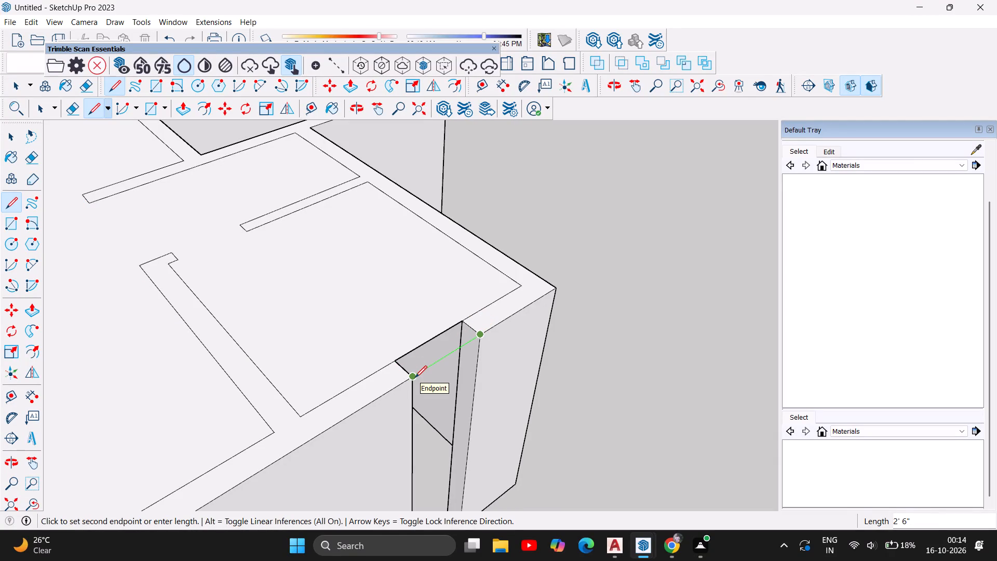
{"action": "left_click", "coordinate": [415, 378]}
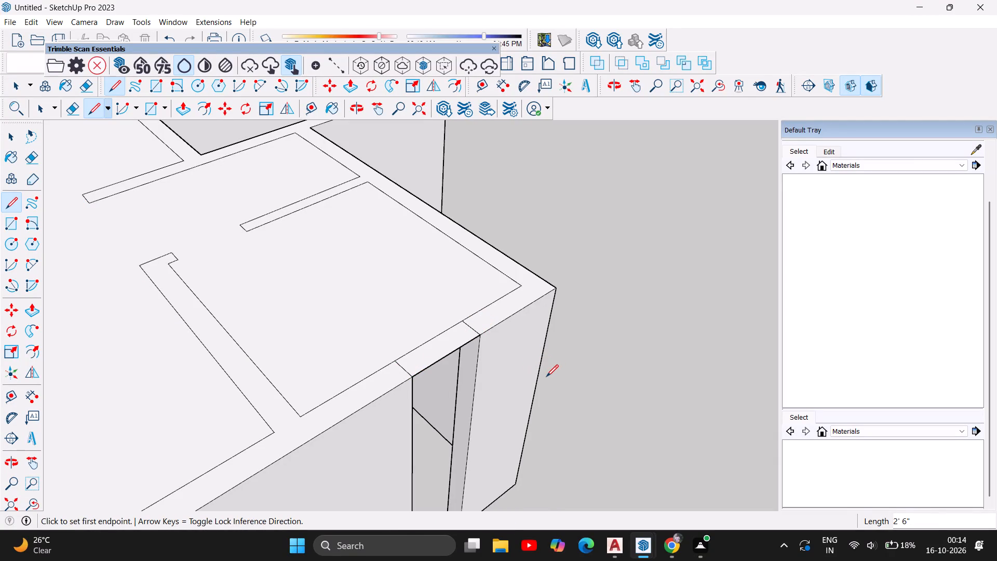
{"action": "scroll", "coordinate": [546, 365], "scroll_direction": "down", "scroll_amount": 4}
{"action": "scroll", "coordinate": [638, 339], "scroll_direction": "down", "scroll_amount": 3}
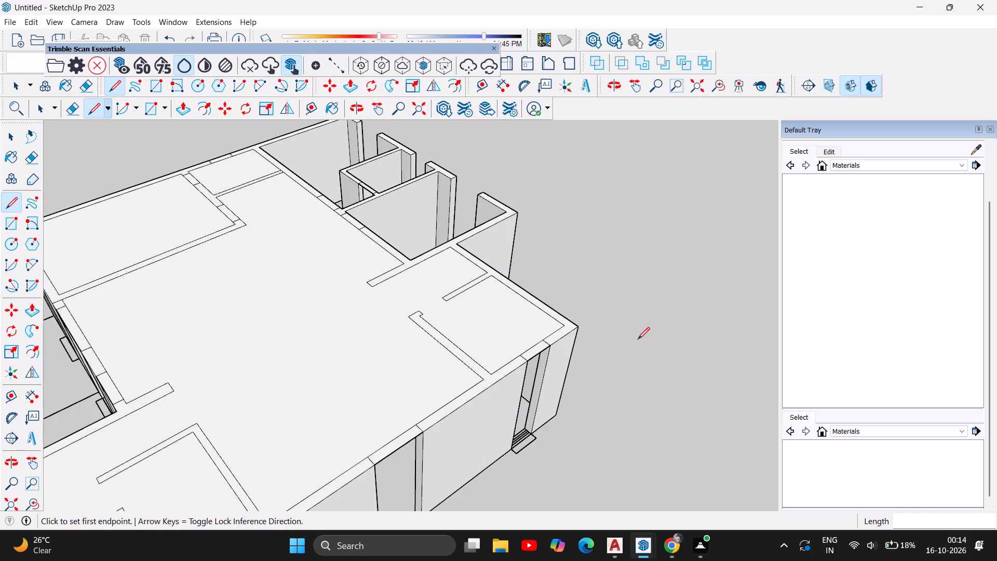
{"action": "scroll", "coordinate": [640, 317], "scroll_direction": "down", "scroll_amount": 5}
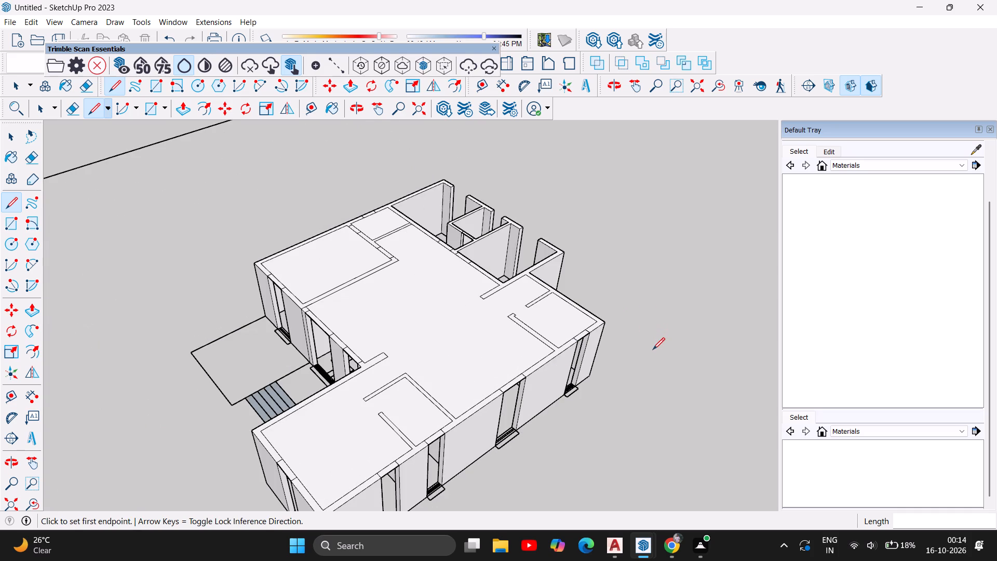
Bridge the wall-top gap over the rear wall's opening in the room beside the stepped-in corner with 4' lines along both wall edges.
{"action": "scroll", "coordinate": [555, 209], "scroll_direction": "up", "scroll_amount": 3}
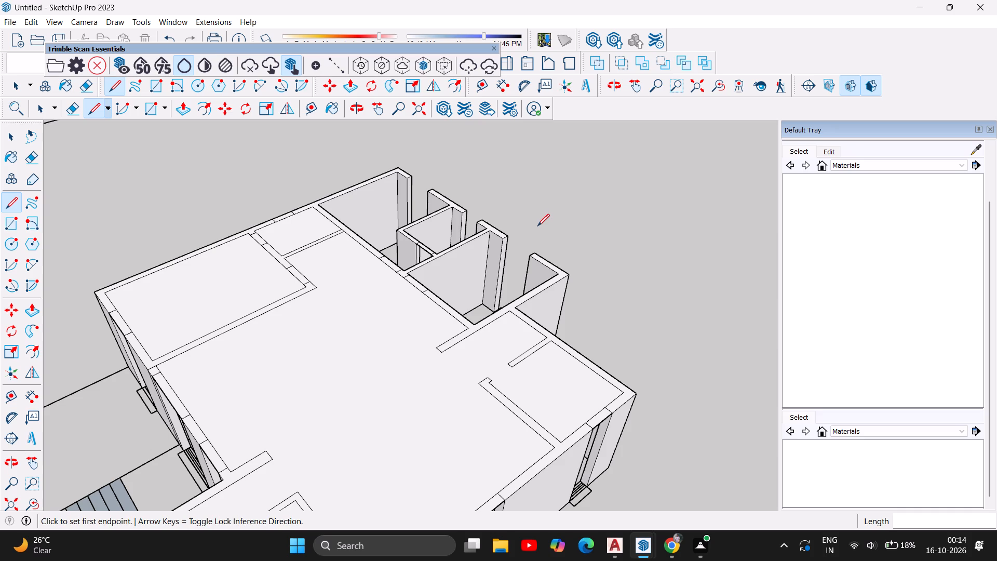
{"action": "scroll", "coordinate": [541, 189], "scroll_direction": "up", "scroll_amount": 4}
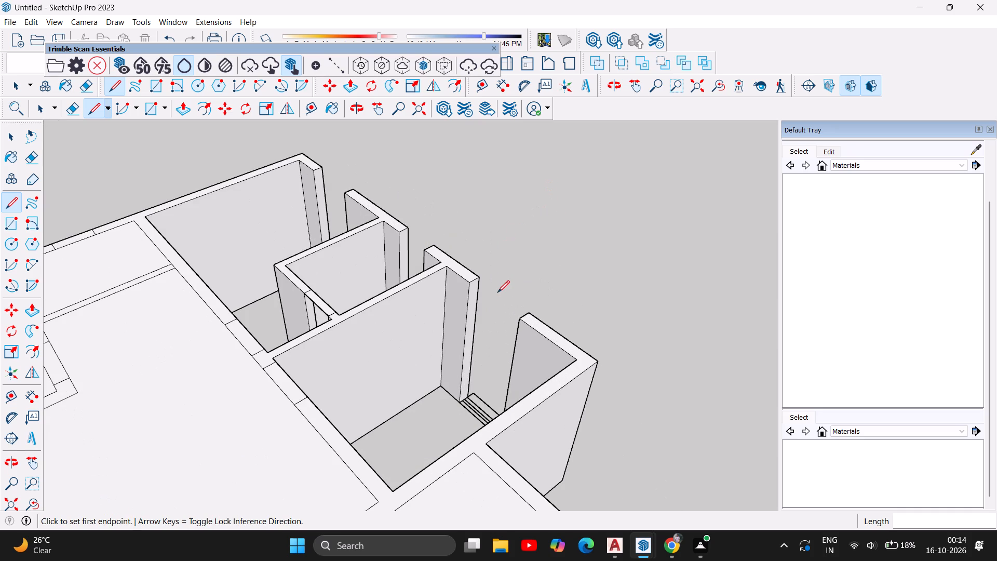
{"action": "left_click", "coordinate": [479, 276]}
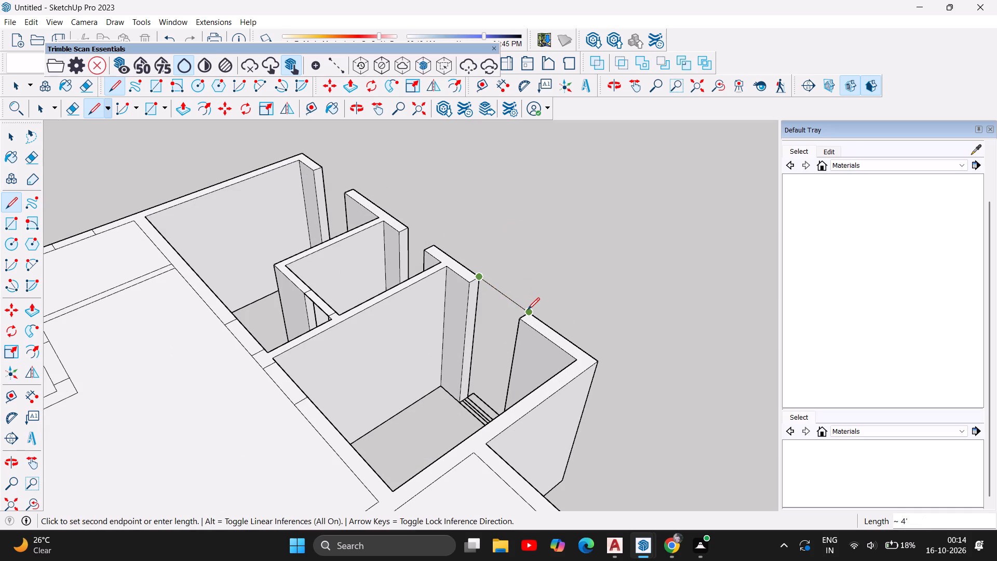
{"action": "left_click", "coordinate": [529, 311]}
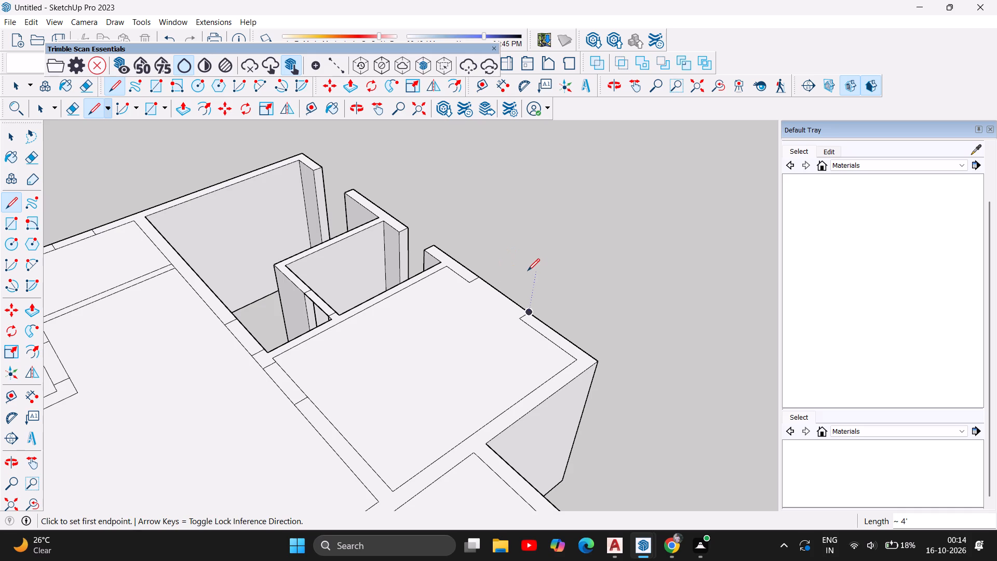
{"action": "key", "text": "Escape"}
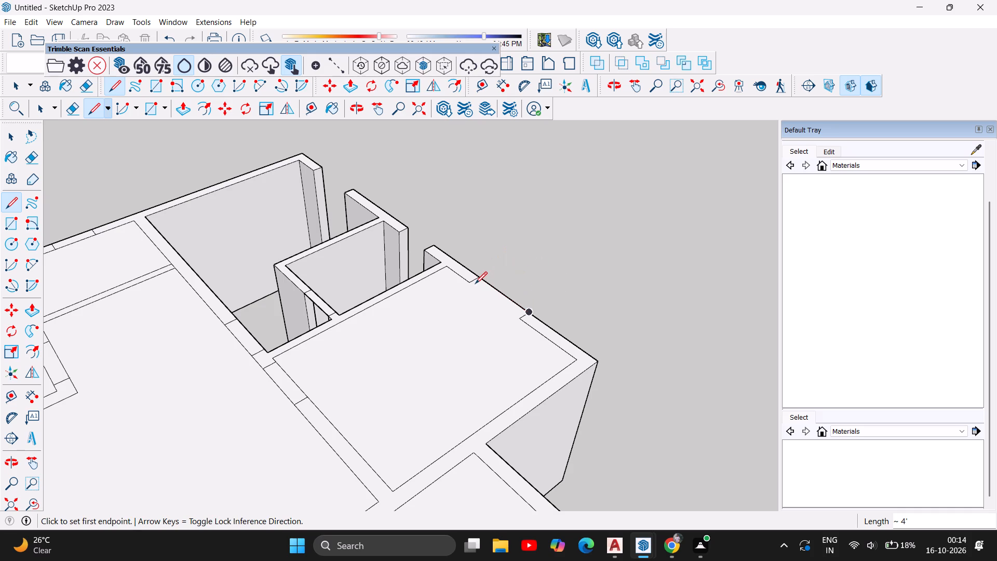
{"action": "left_click", "coordinate": [471, 283]}
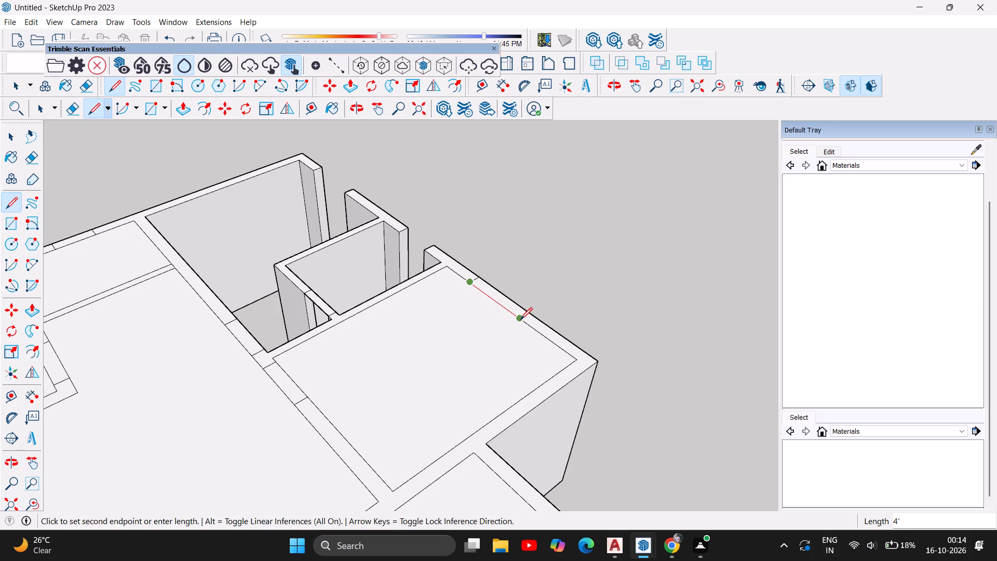
{"action": "left_click", "coordinate": [520, 319]}
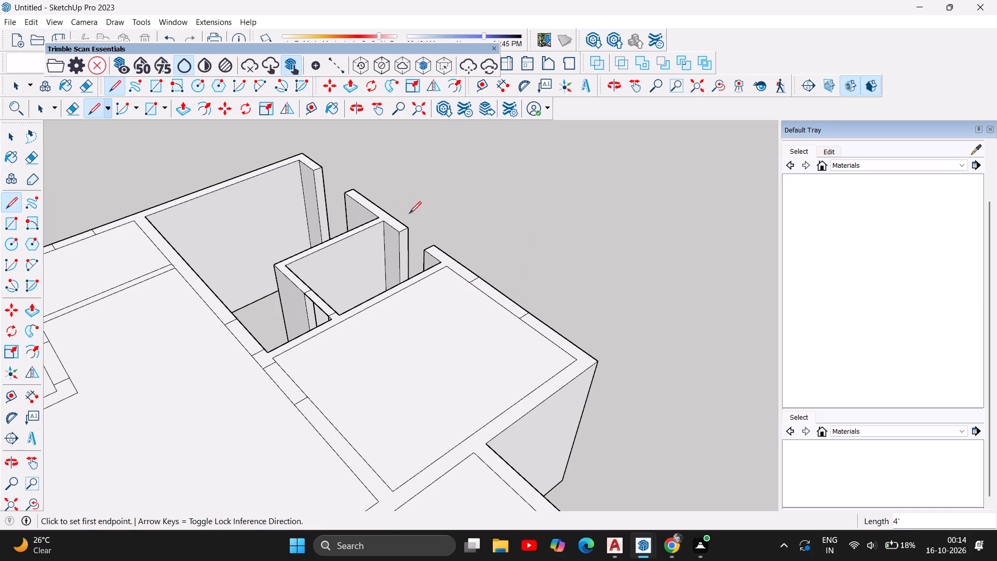
Bridge the wall-top gap over the small middle room's rear window with 2' 6" lines along both wall edges.
{"action": "scroll", "coordinate": [408, 221], "scroll_direction": "up", "scroll_amount": 3}
{"action": "double_click", "coordinate": [409, 231]}
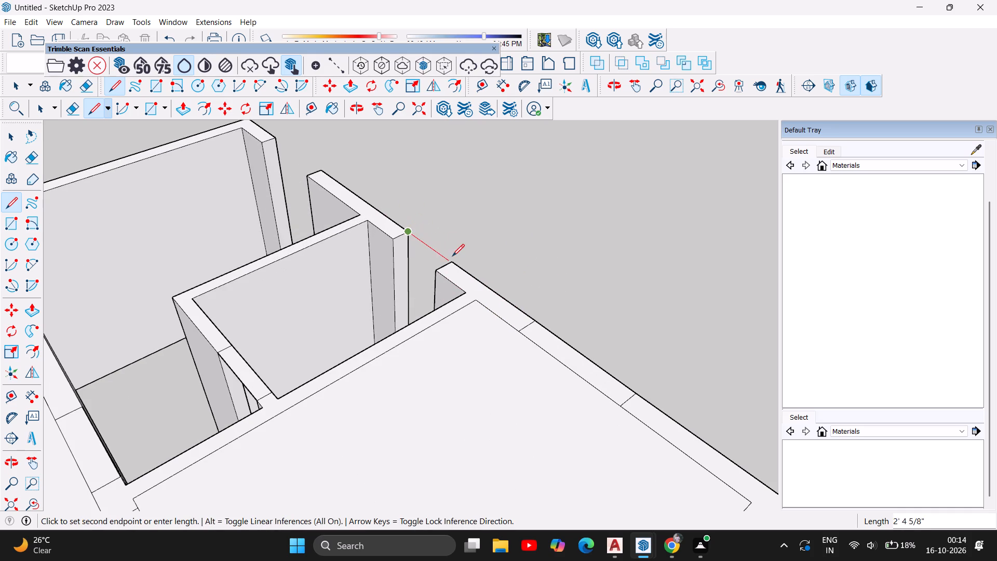
{"action": "left_click", "coordinate": [453, 262]}
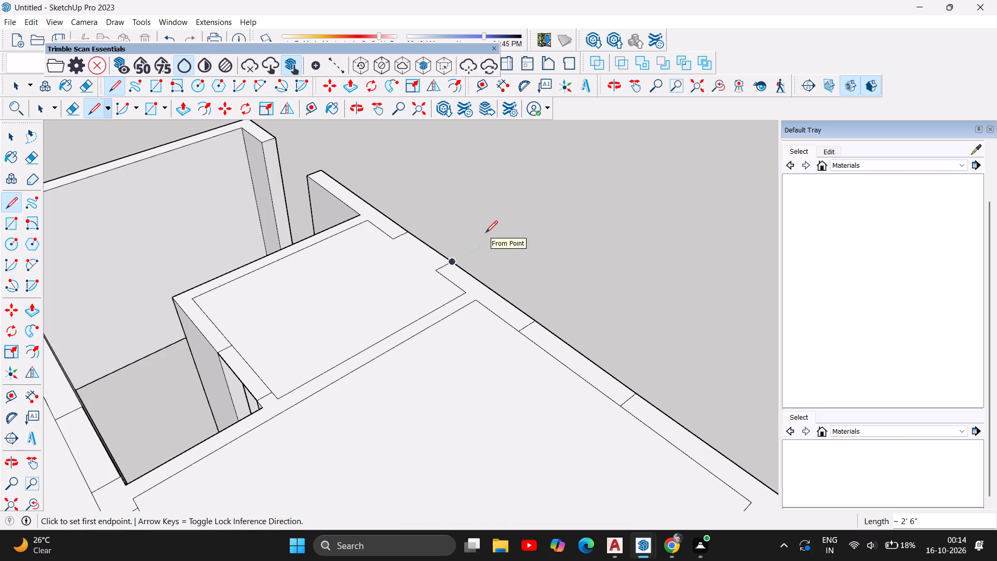
{"action": "key", "text": "Escape"}
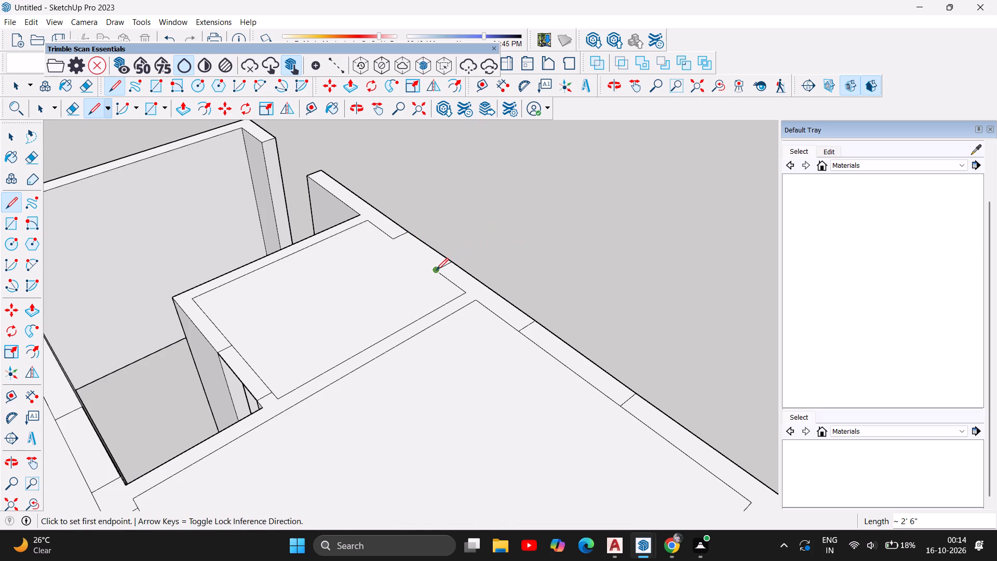
{"action": "double_click", "coordinate": [435, 272]}
{"action": "left_click", "coordinate": [393, 236]}
Bridge the wall-top gap over the rear wall's last opening, near the far corner, with 4' lines along both wall edges.
{"action": "scroll", "coordinate": [500, 251], "scroll_direction": "down", "scroll_amount": 3}
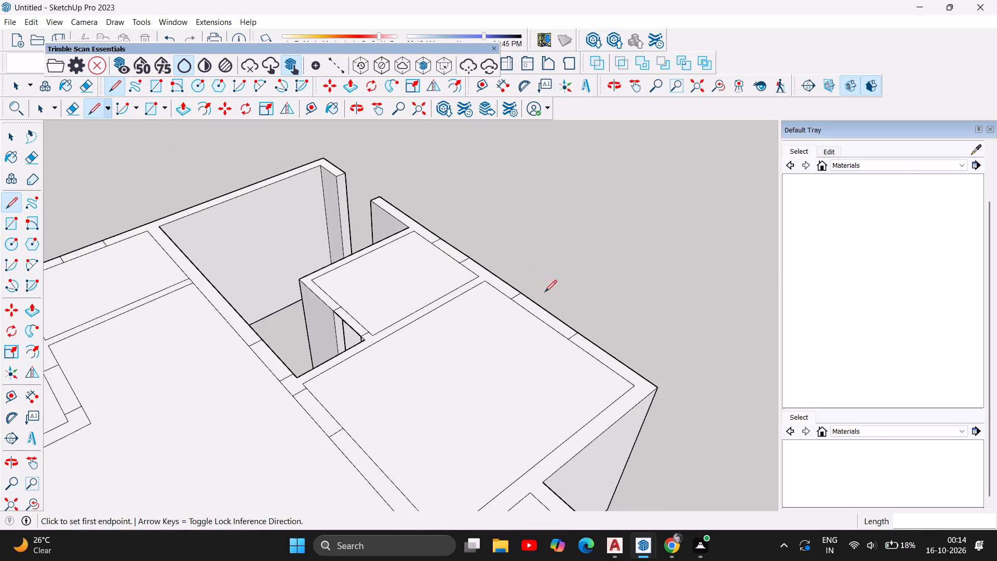
{"action": "scroll", "coordinate": [554, 299], "scroll_direction": "down", "scroll_amount": 4}
{"action": "scroll", "coordinate": [400, 192], "scroll_direction": "up", "scroll_amount": 4}
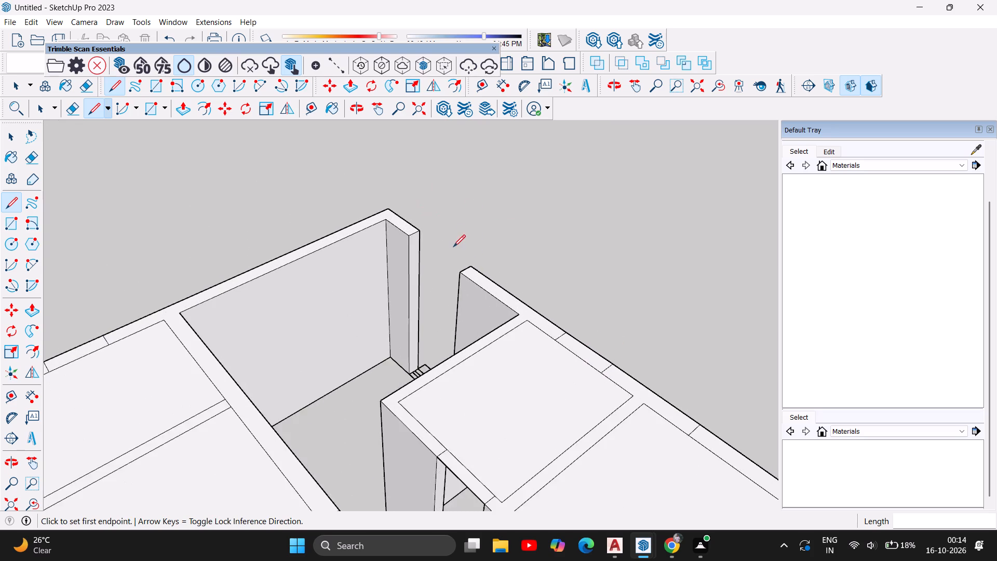
{"action": "scroll", "coordinate": [454, 241], "scroll_direction": "up", "scroll_amount": 3}
{"action": "double_click", "coordinate": [395, 225]}
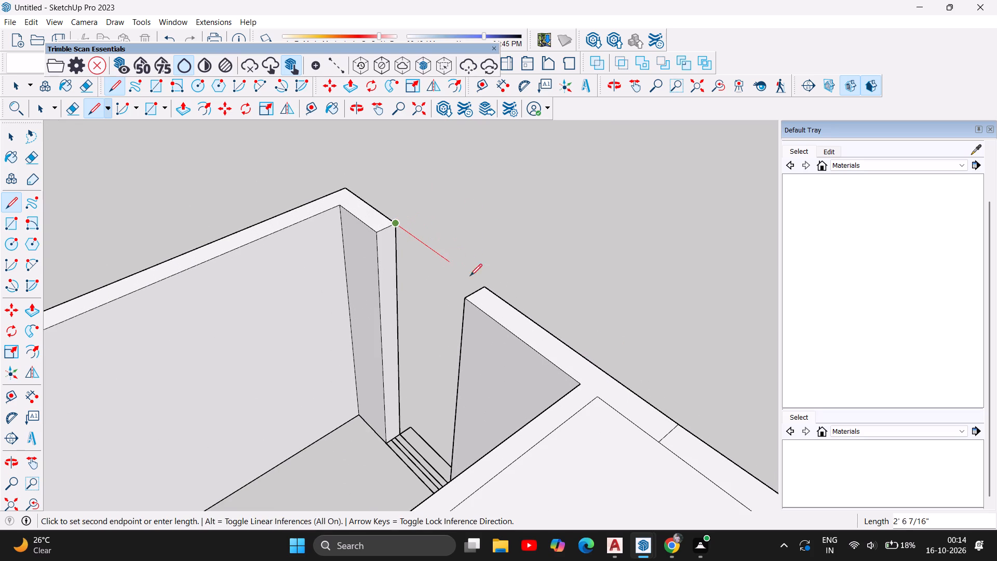
{"action": "left_click", "coordinate": [484, 286]}
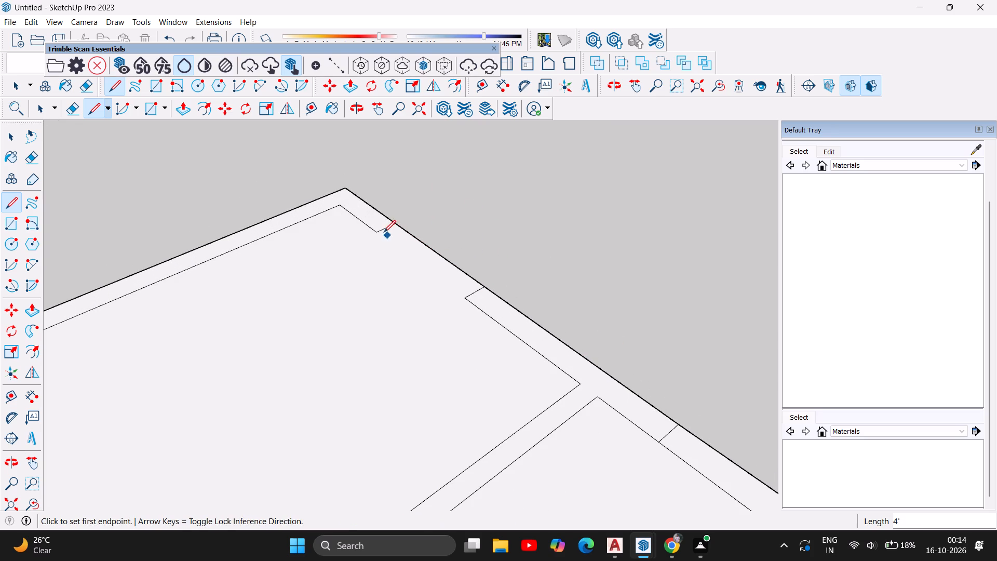
{"action": "left_click", "coordinate": [378, 229]}
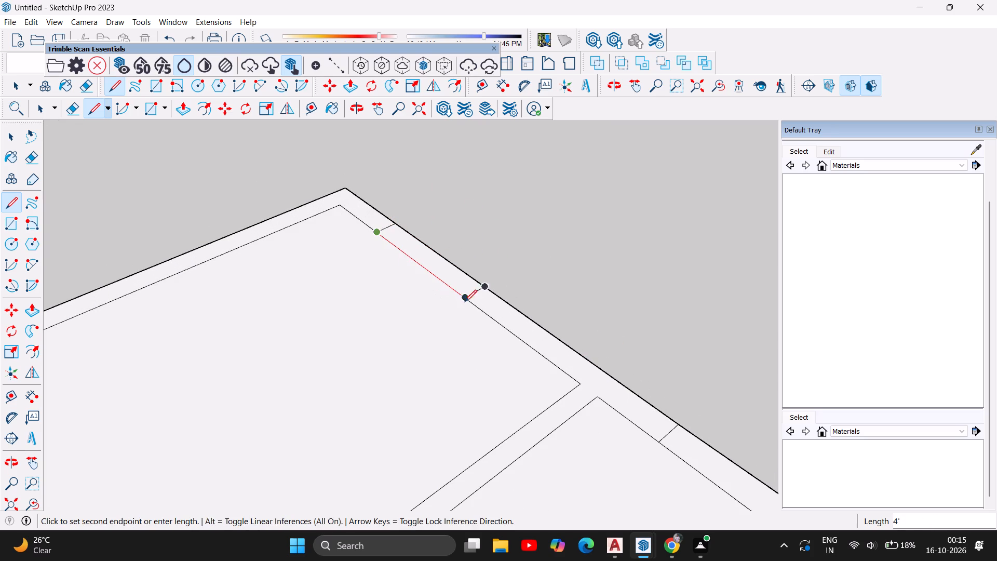
{"action": "double_click", "coordinate": [464, 297]}
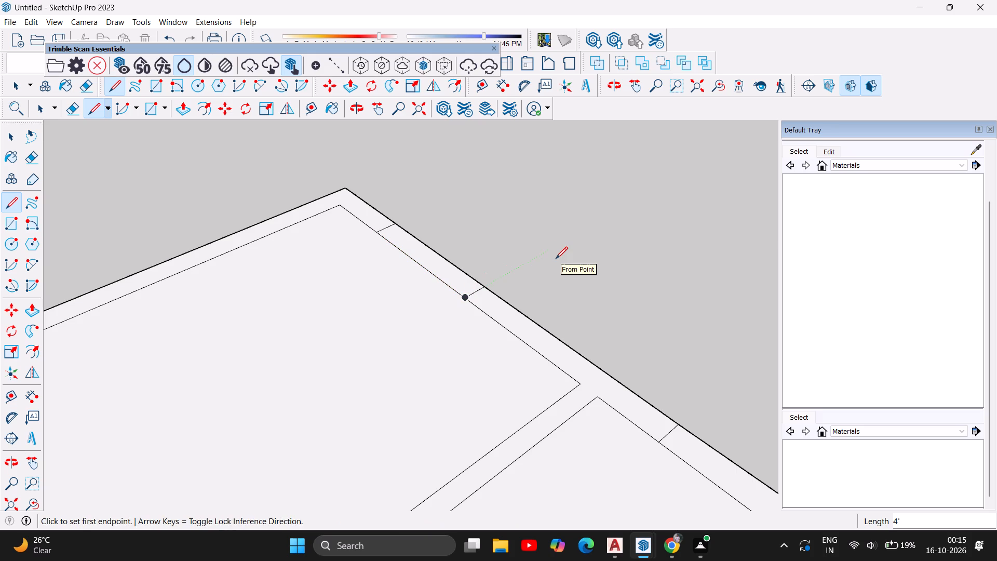
{"action": "key", "text": "Escape"}
Examine the house with its covered wall tops from above, from the front and at eye level.
{"action": "scroll", "coordinate": [554, 271], "scroll_direction": "down", "scroll_amount": 9}
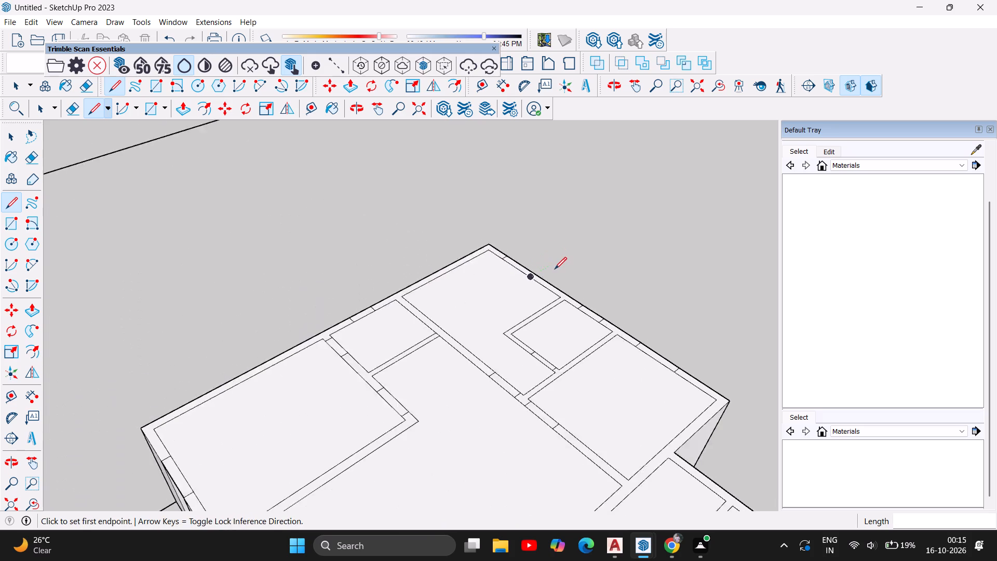
{"action": "scroll", "coordinate": [555, 269], "scroll_direction": "down", "scroll_amount": 2}
{"action": "scroll", "coordinate": [590, 214], "scroll_direction": "down", "scroll_amount": 5}
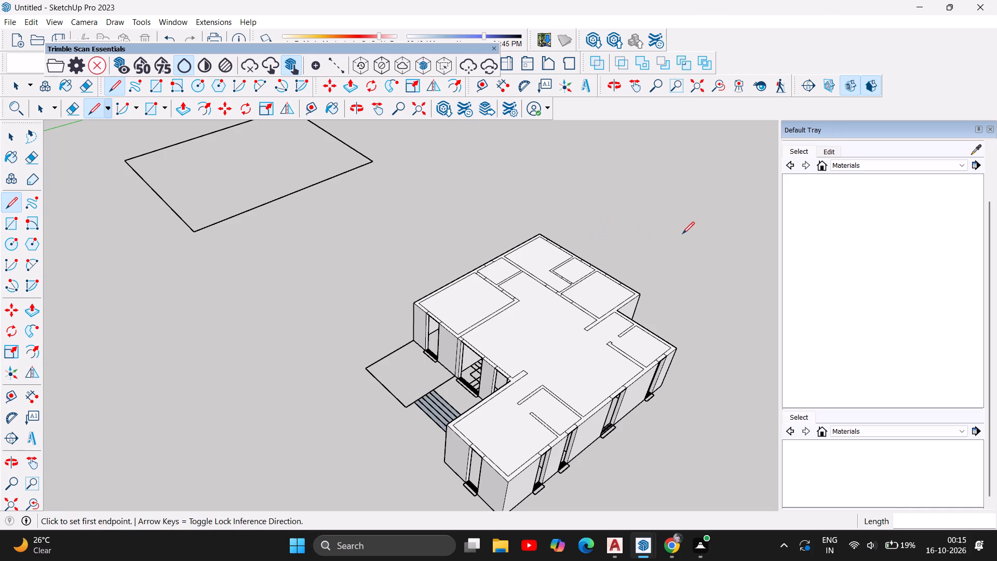
{"action": "key", "text": "Escape"}
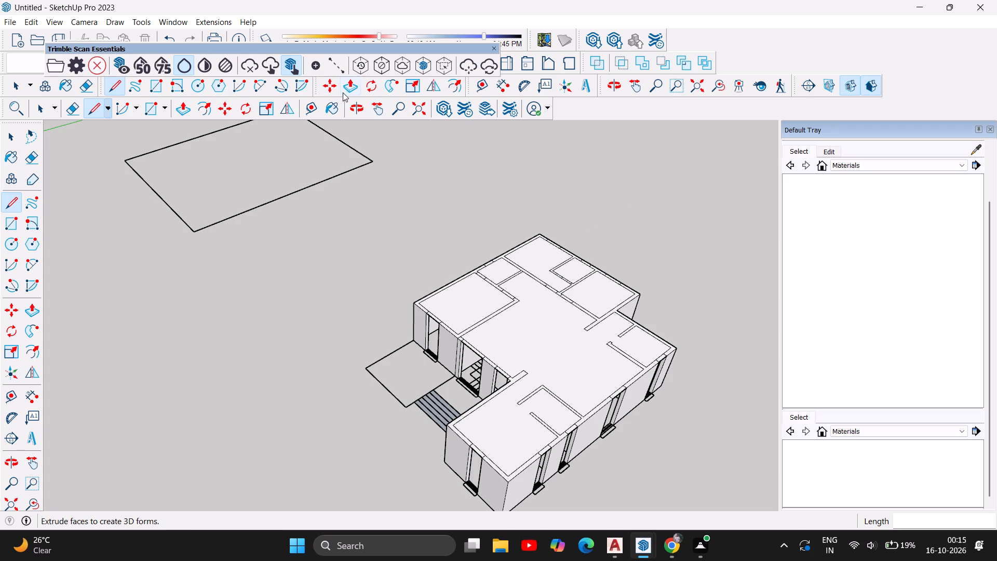
{"action": "left_click", "coordinate": [353, 108]}
{"action": "left_click_drag", "start_coordinate": [342, 358], "coordinate": [622, 393]}
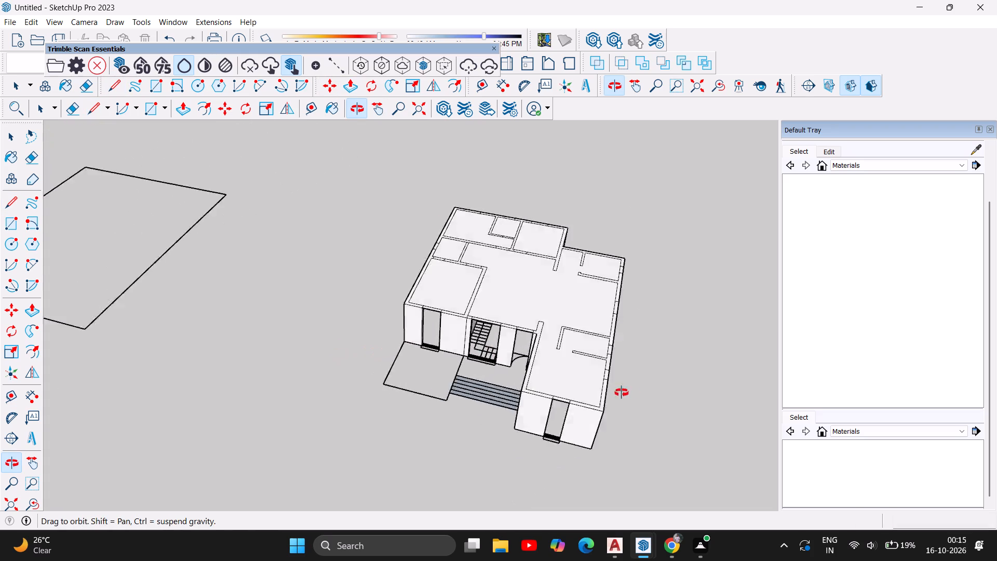
{"action": "left_click_drag", "start_coordinate": [622, 393], "coordinate": [622, 239]}
{"action": "left_click_drag", "start_coordinate": [663, 360], "coordinate": [628, 368]}
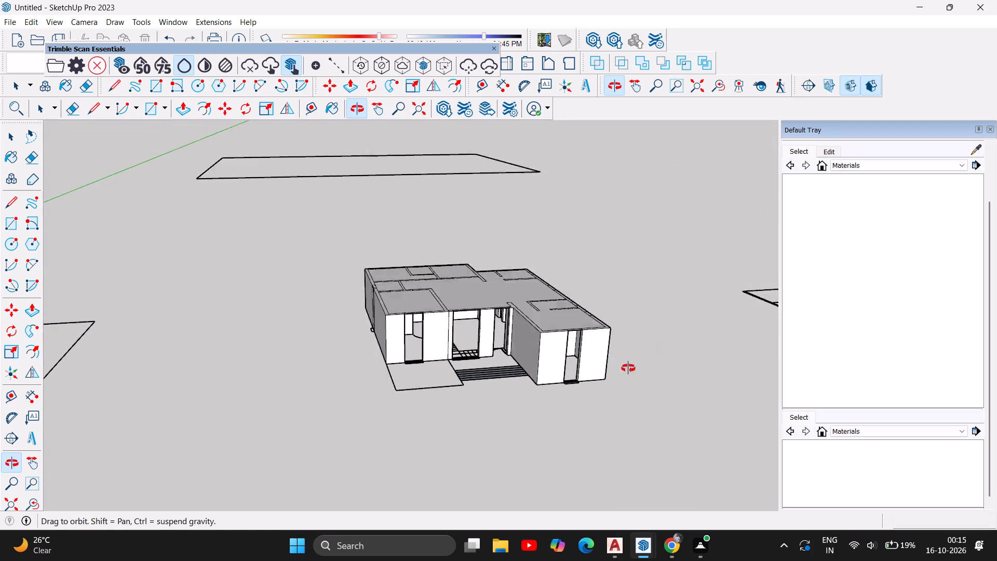
{"action": "left_click_drag", "start_coordinate": [628, 368], "coordinate": [598, 402]}
{"action": "scroll", "coordinate": [595, 350], "scroll_direction": "up", "scroll_amount": 7}
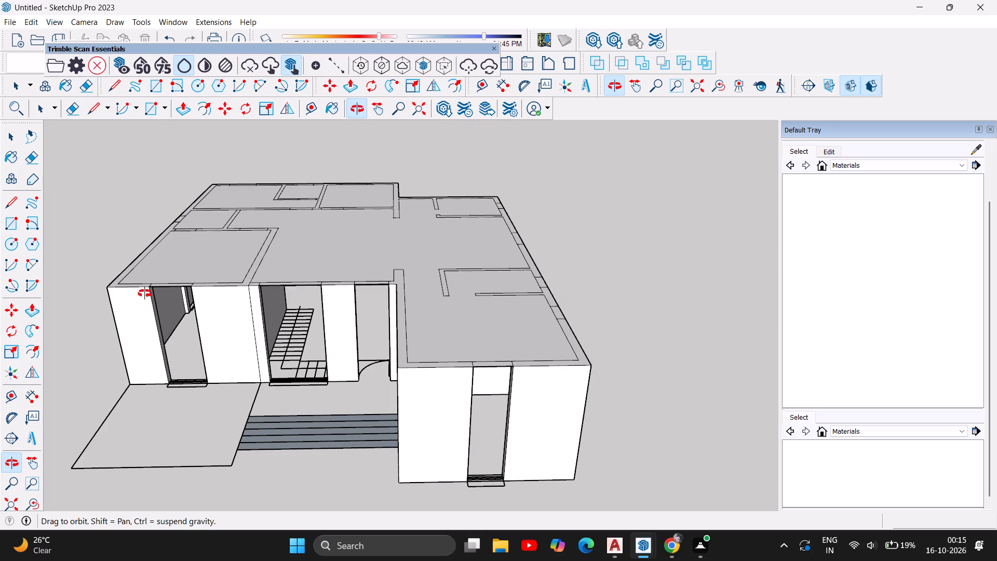
{"action": "left_click_drag", "start_coordinate": [170, 349], "coordinate": [272, 232]}
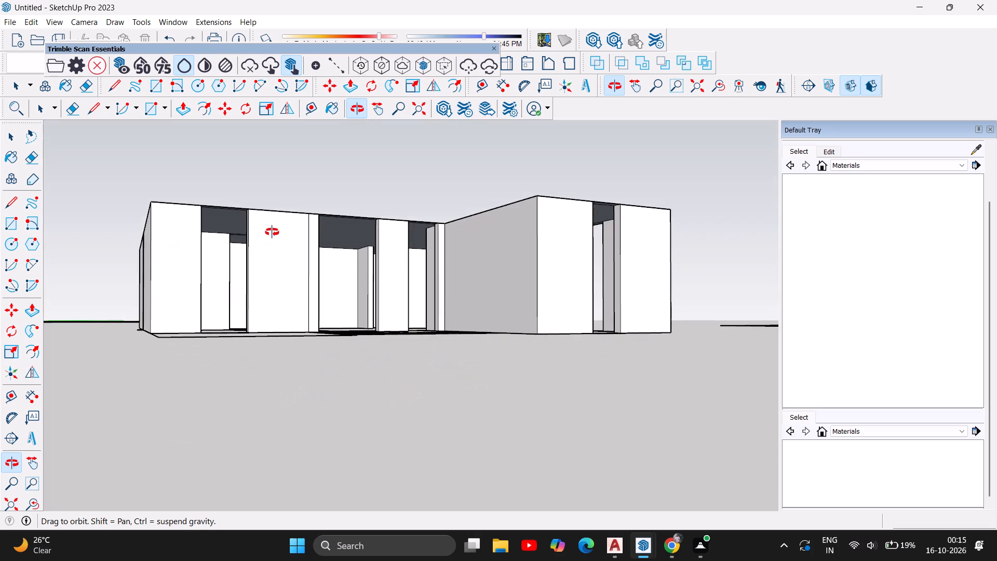
{"action": "left_click_drag", "start_coordinate": [272, 232], "coordinate": [267, 374]}
Delete the top faces covering the front corner room beside the entrance slab, the central hall with its open rooms, and the rear corner room.
{"action": "scroll", "coordinate": [220, 351], "scroll_direction": "up", "scroll_amount": 5}
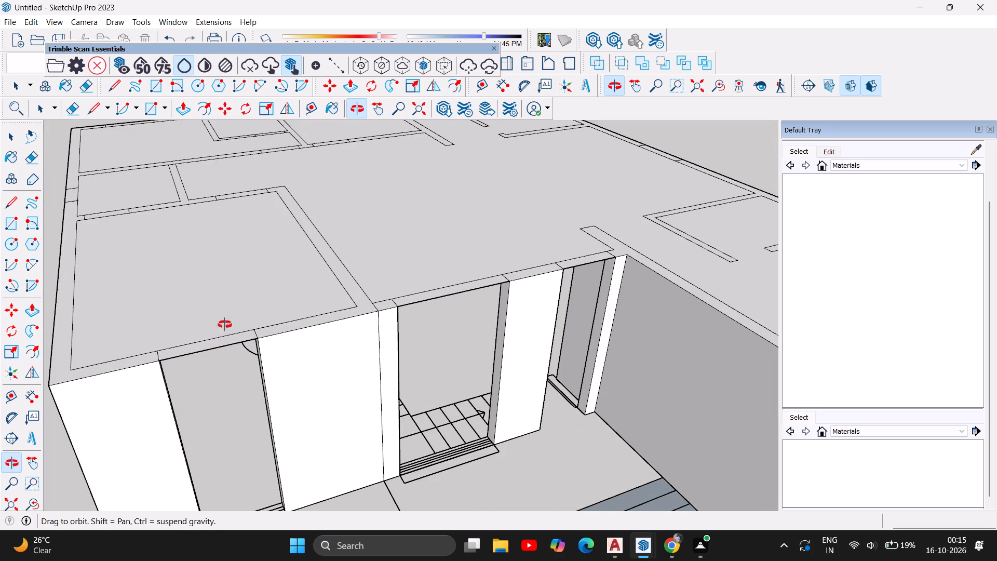
{"action": "left_click", "coordinate": [4, 135]}
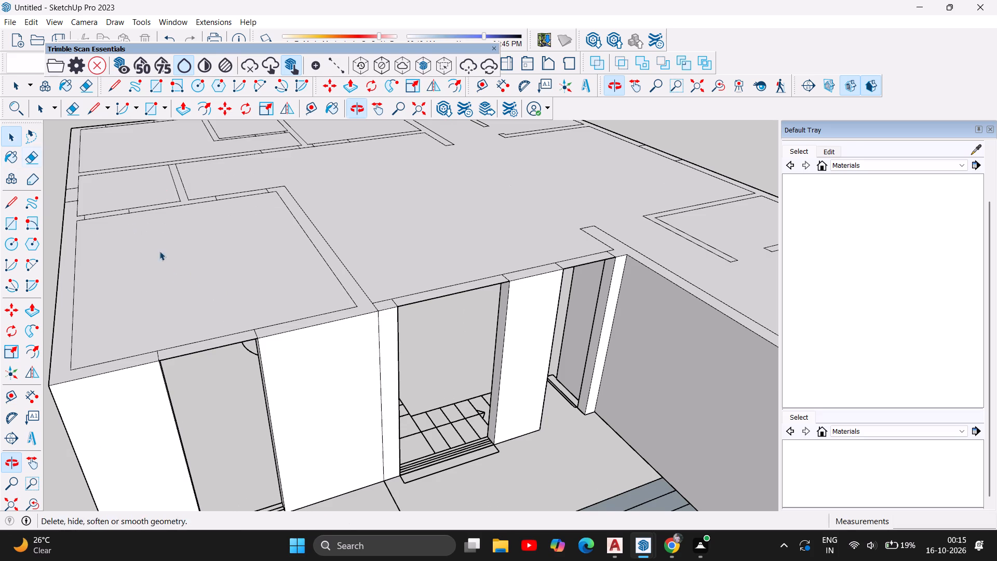
{"action": "left_click", "coordinate": [177, 286]}
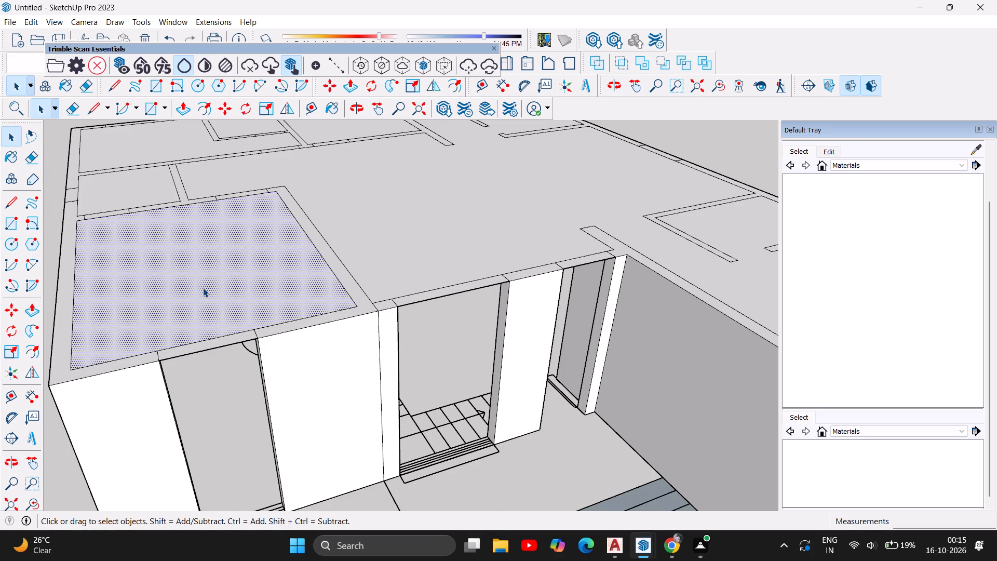
{"action": "key", "text": "Delete"}
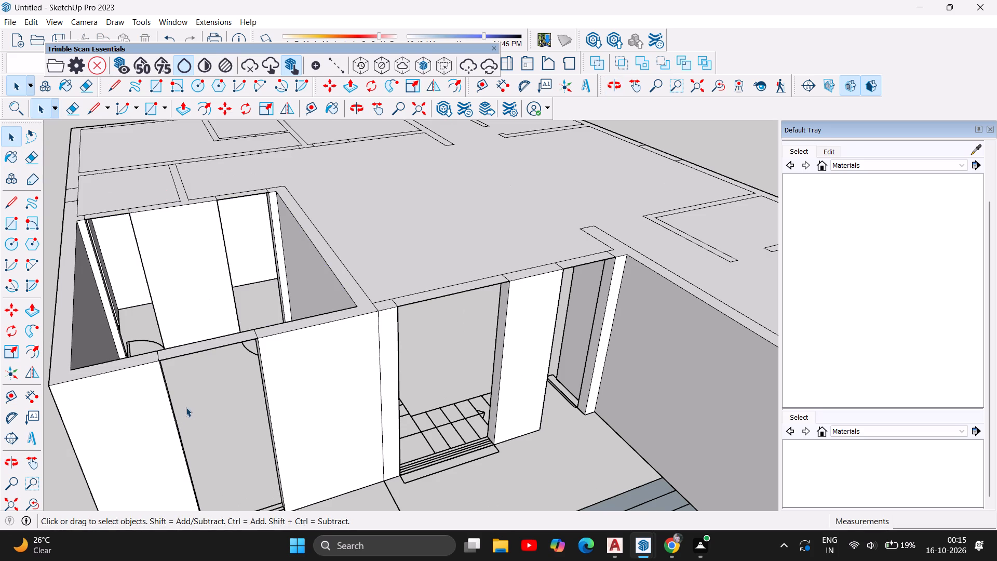
{"action": "scroll", "coordinate": [185, 408], "scroll_direction": "down", "scroll_amount": 6}
{"action": "scroll", "coordinate": [219, 451], "scroll_direction": "down", "scroll_amount": 3}
{"action": "left_click", "coordinate": [325, 345]}
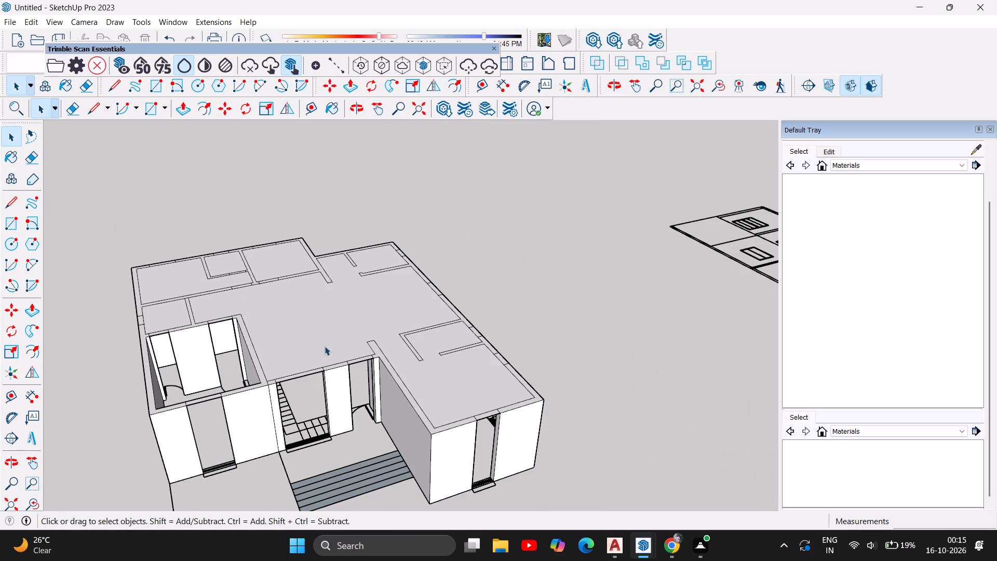
{"action": "key", "text": "Delete"}
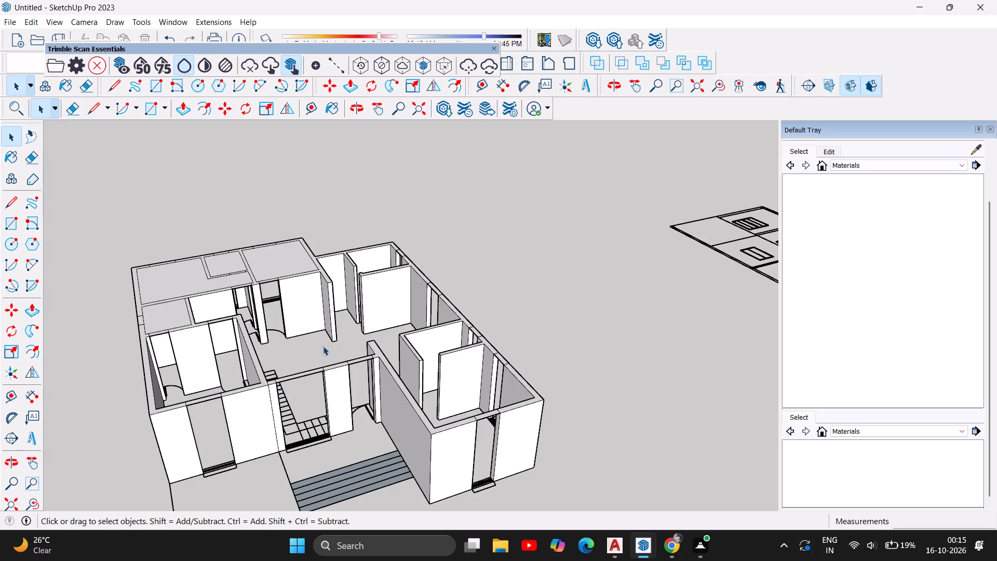
{"action": "left_click", "coordinate": [172, 283]}
{"action": "key", "text": "Delete"}
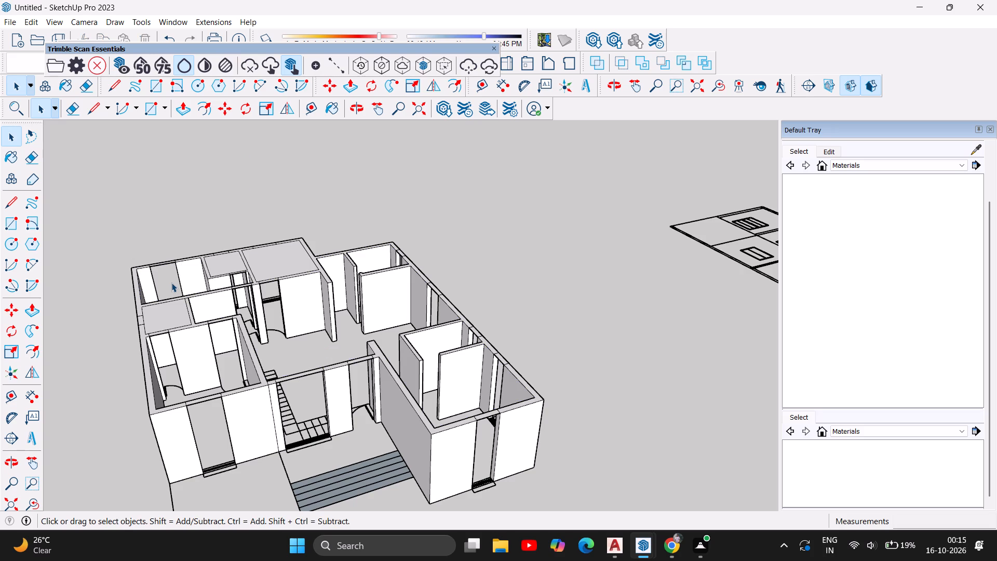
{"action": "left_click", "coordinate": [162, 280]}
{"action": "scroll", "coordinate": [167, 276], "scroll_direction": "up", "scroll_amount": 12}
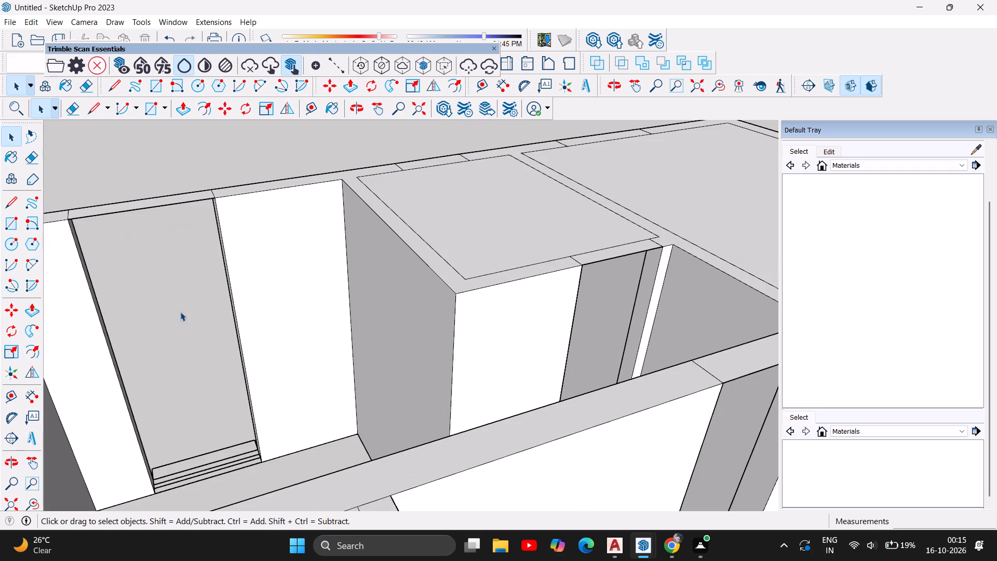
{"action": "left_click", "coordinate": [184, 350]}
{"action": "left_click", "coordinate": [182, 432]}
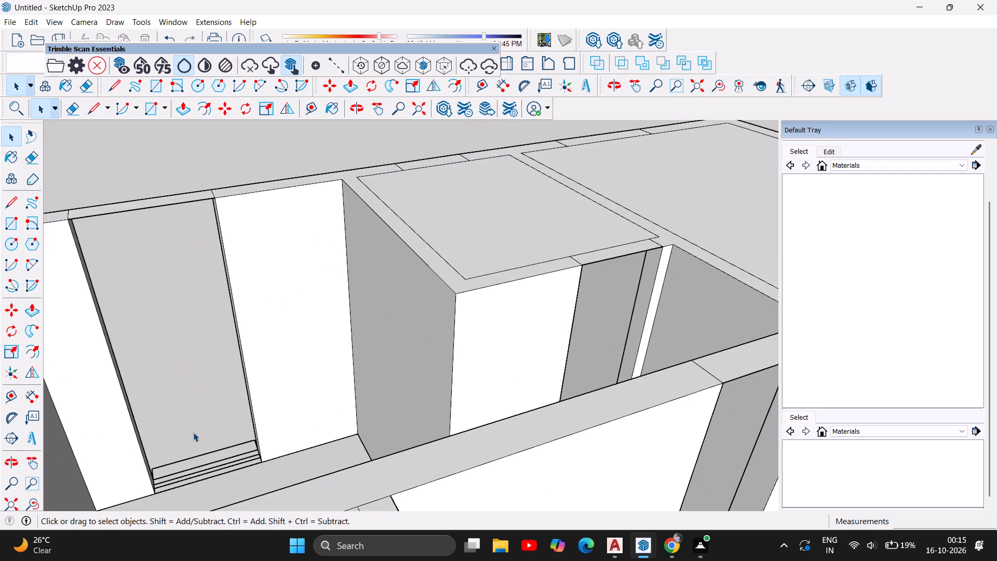
Delete the top faces covering the larger rear room, the small middle room and the small side room behind the front corner room.
{"action": "left_click", "coordinate": [193, 432]}
{"action": "scroll", "coordinate": [197, 416], "scroll_direction": "down", "scroll_amount": 9}
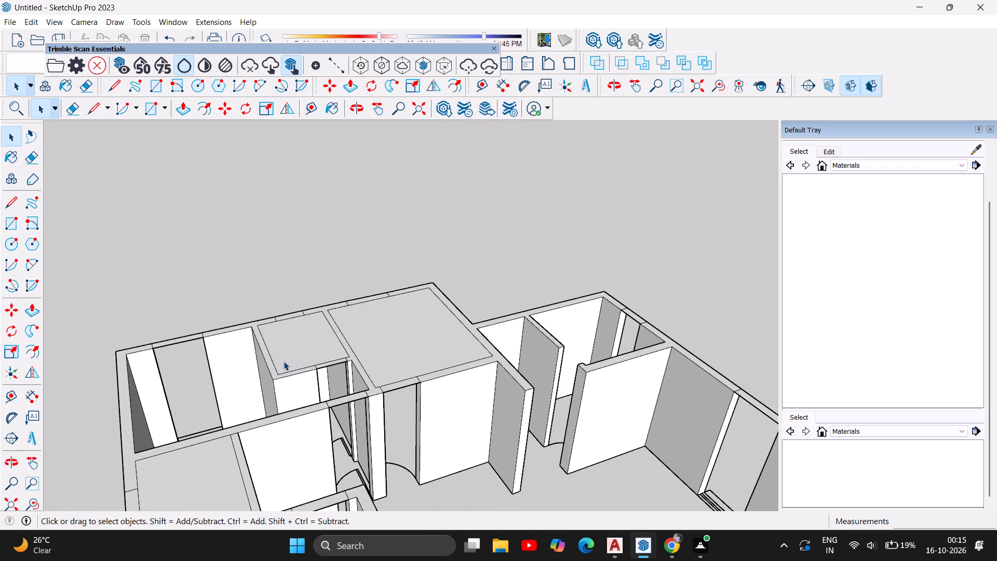
{"action": "left_click", "coordinate": [291, 358]}
{"action": "left_click", "coordinate": [420, 343]}
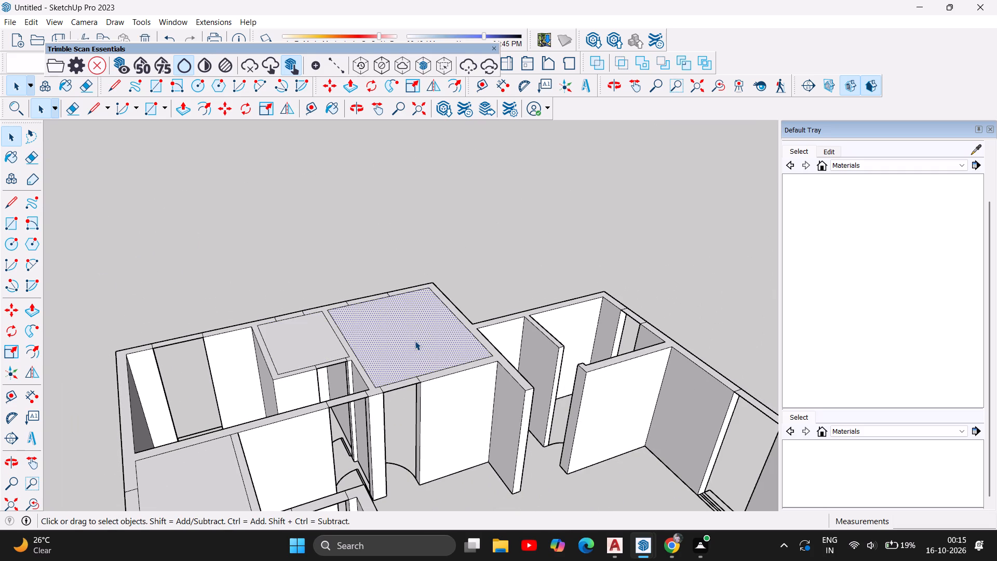
{"action": "key", "text": "Delete"}
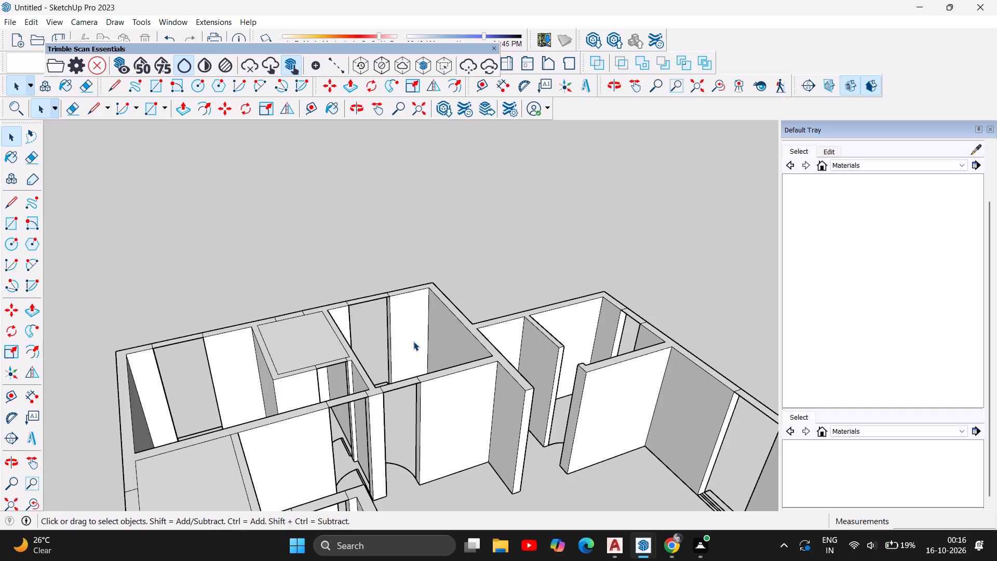
{"action": "left_click", "coordinate": [303, 350]}
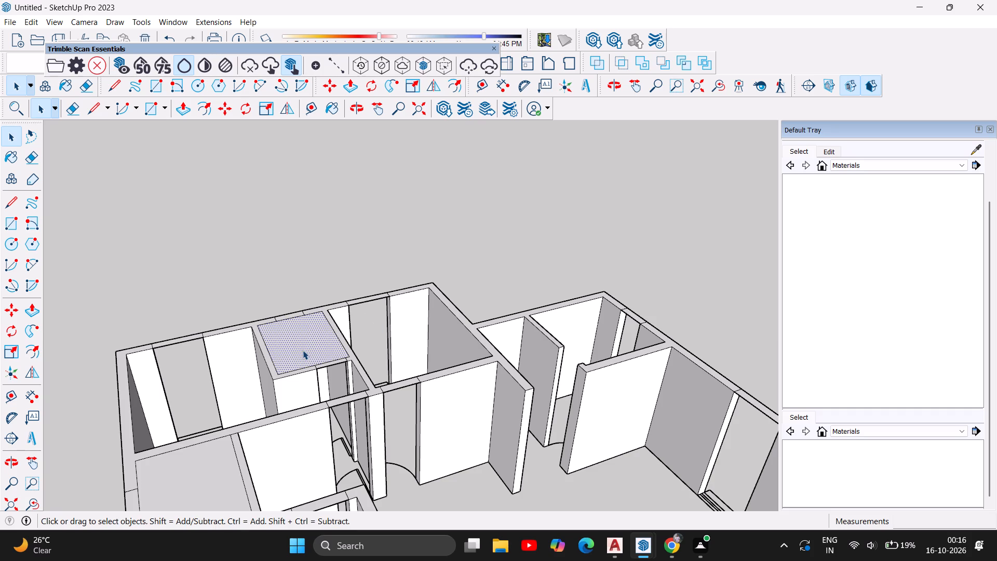
{"action": "key", "text": "Delete"}
{"action": "scroll", "coordinate": [319, 201], "scroll_direction": "down", "scroll_amount": 5}
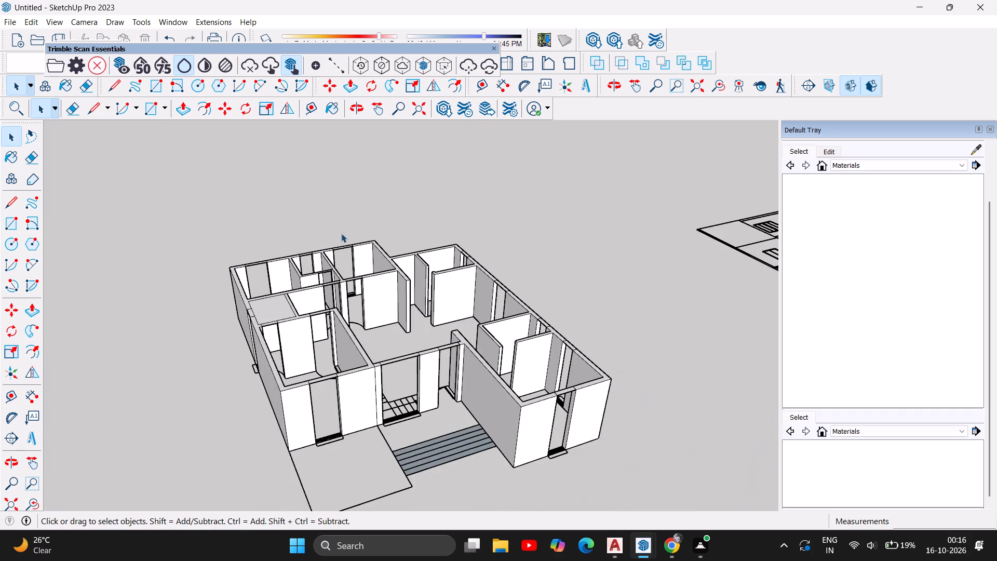
{"action": "scroll", "coordinate": [492, 290], "scroll_direction": "down", "scroll_amount": 4}
{"action": "scroll", "coordinate": [488, 380], "scroll_direction": "up", "scroll_amount": 4}
{"action": "scroll", "coordinate": [391, 366], "scroll_direction": "up", "scroll_amount": 2}
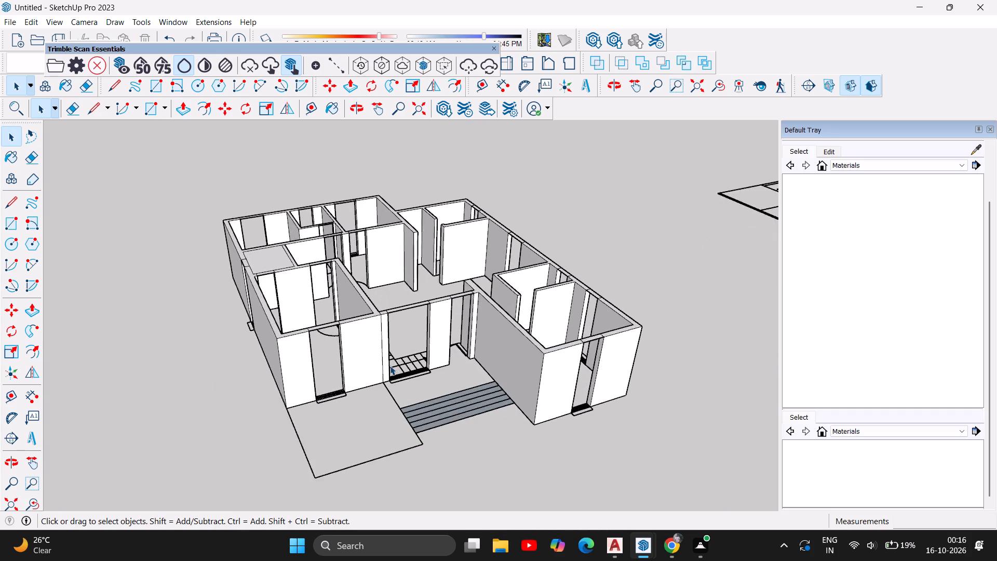
{"action": "scroll", "coordinate": [390, 366], "scroll_direction": "up", "scroll_amount": 4}
{"action": "left_click", "coordinate": [200, 197]}
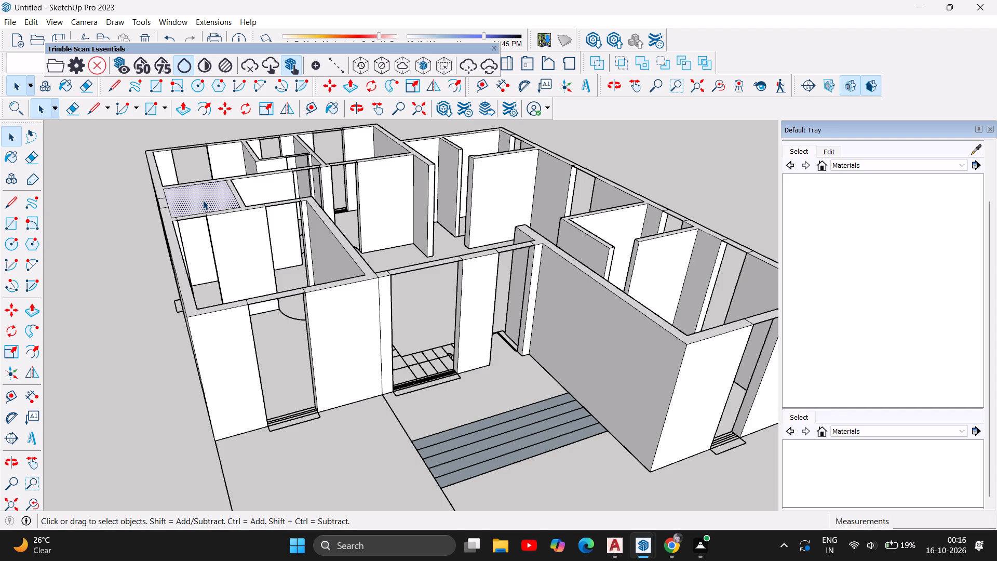
{"action": "key", "text": "Delete"}
{"action": "scroll", "coordinate": [173, 347], "scroll_direction": "down", "scroll_amount": 5}
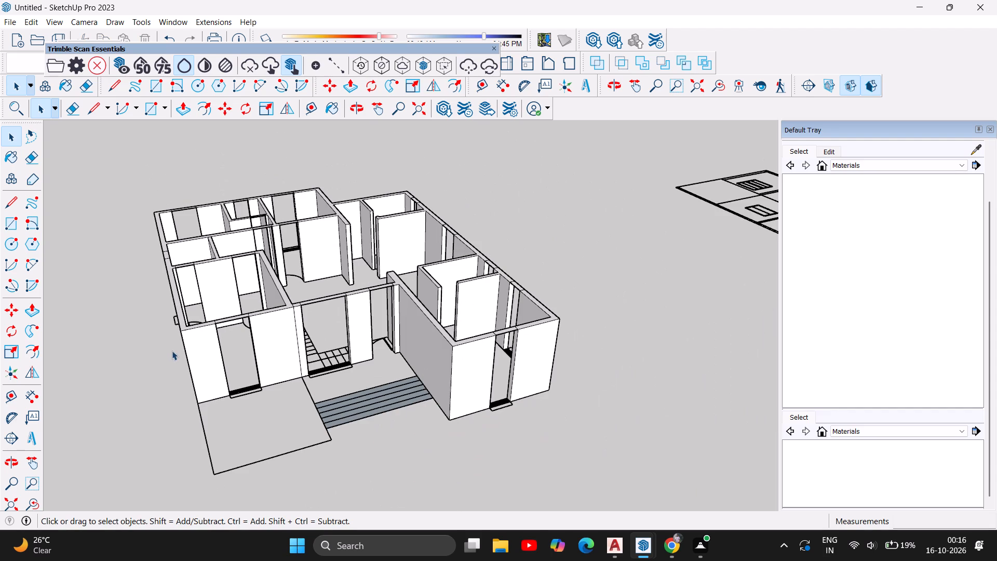
{"action": "scroll", "coordinate": [254, 343], "scroll_direction": "up", "scroll_amount": 5}
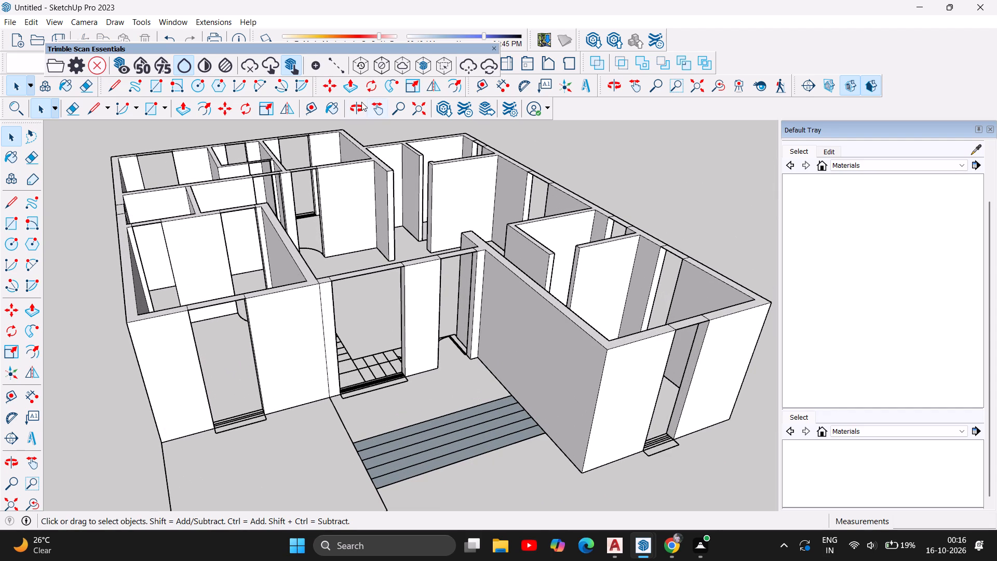
Push/Pull the underside of the wall-top strip over the front corner room's front opening down 3' to form a lintel.
{"action": "left_click", "coordinate": [365, 106]}
{"action": "left_click_drag", "start_coordinate": [263, 371], "coordinate": [277, 249]}
{"action": "left_click_drag", "start_coordinate": [261, 216], "coordinate": [195, 332]}
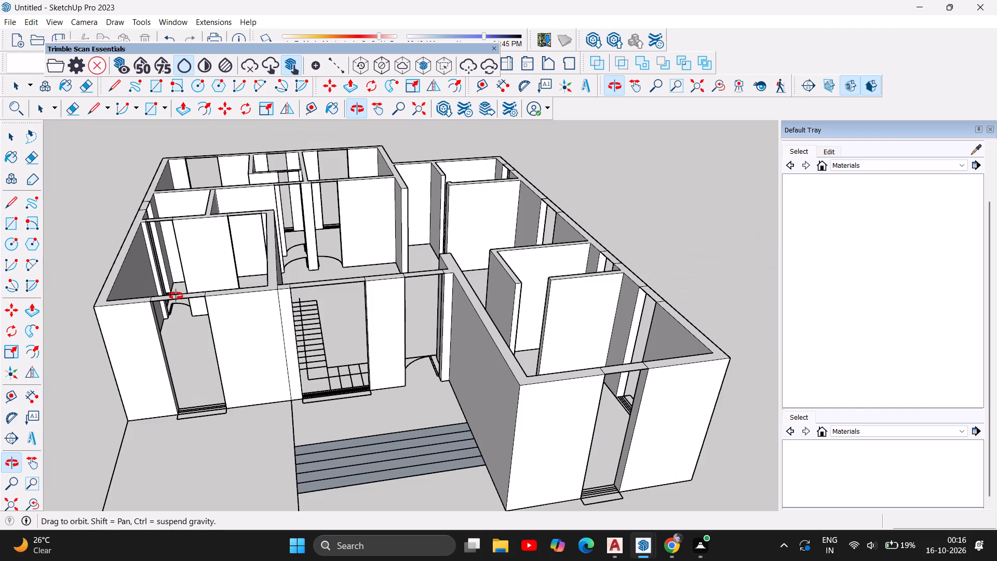
{"action": "scroll", "coordinate": [166, 299], "scroll_direction": "up", "scroll_amount": 11}
{"action": "left_click_drag", "start_coordinate": [214, 435], "coordinate": [223, 389]}
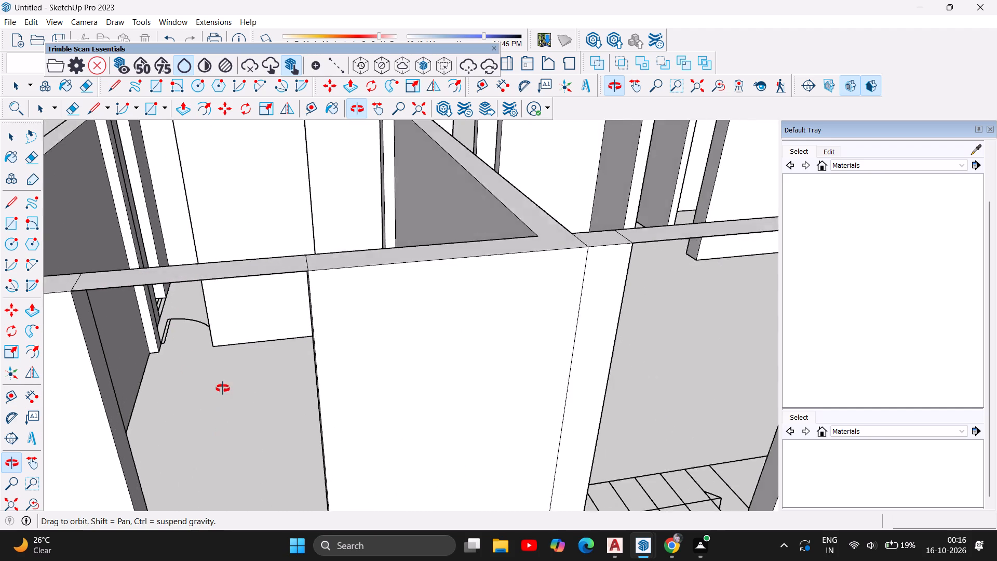
{"action": "left_click_drag", "start_coordinate": [223, 389], "coordinate": [242, 264]}
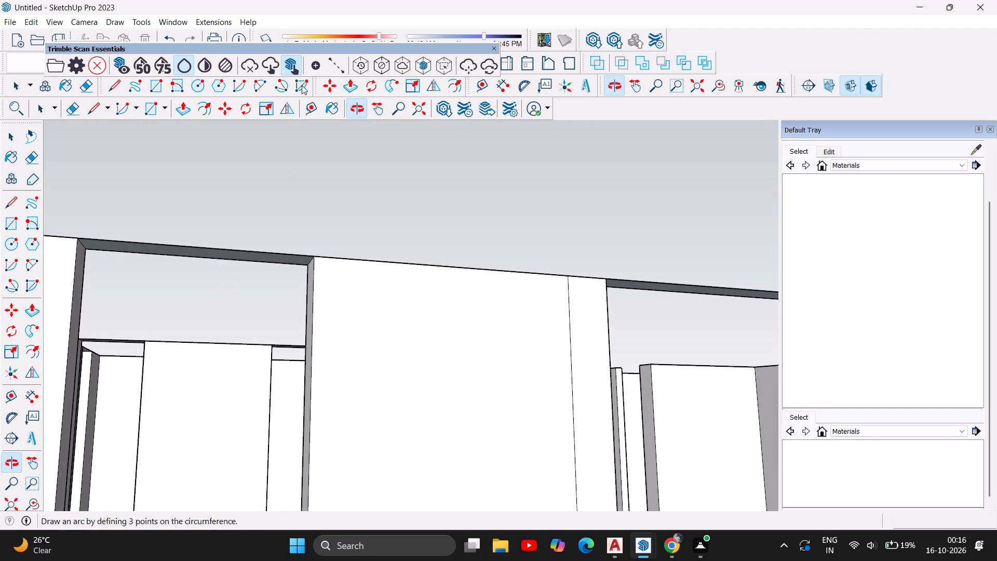
{"action": "left_click", "coordinate": [351, 83]}
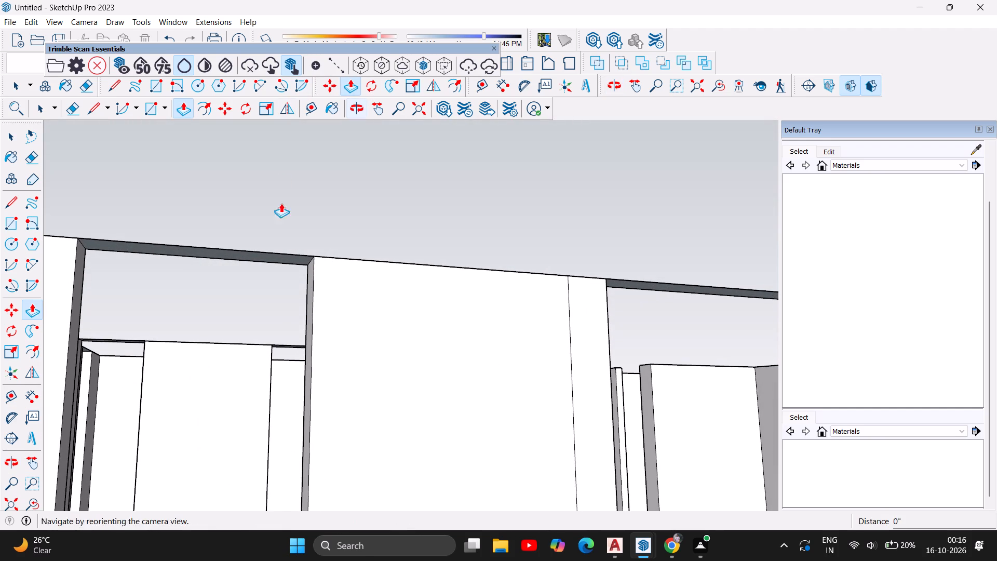
{"action": "left_click", "coordinate": [183, 244]}
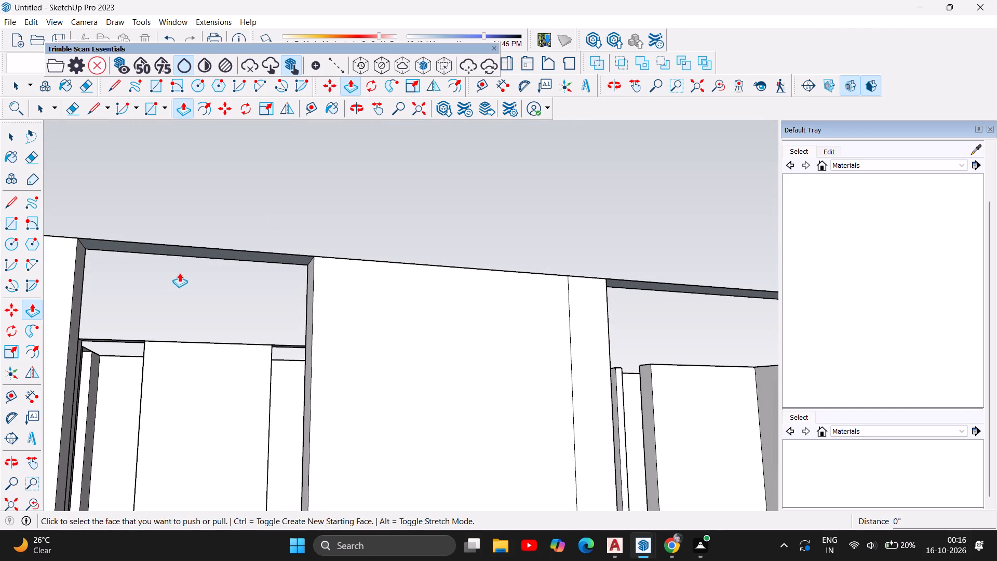
{"action": "scroll", "coordinate": [150, 235], "scroll_direction": "up", "scroll_amount": 4}
{"action": "scroll", "coordinate": [304, 226], "scroll_direction": "down", "scroll_amount": 4}
{"action": "scroll", "coordinate": [334, 274], "scroll_direction": "down", "scroll_amount": 2}
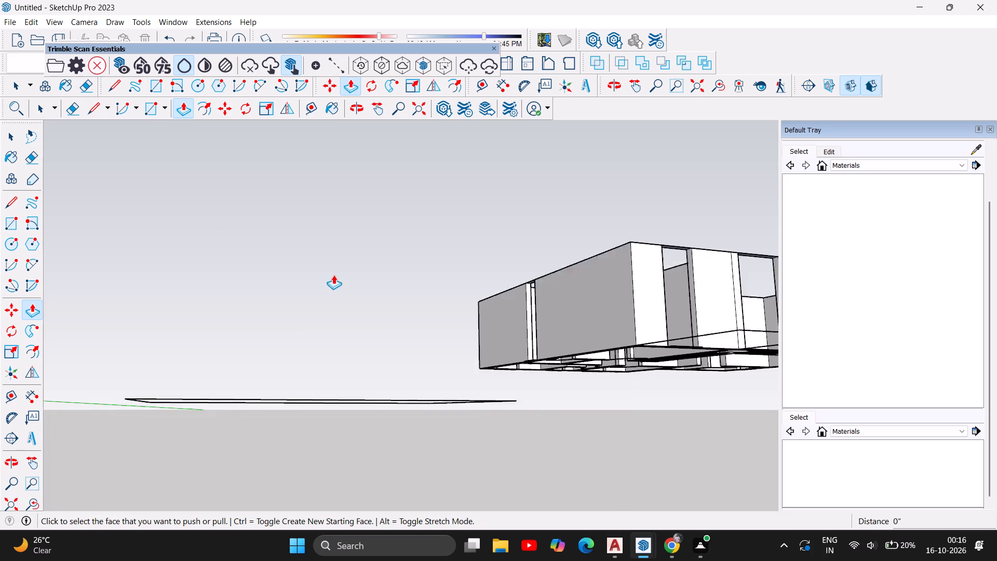
{"action": "scroll", "coordinate": [333, 275], "scroll_direction": "down", "scroll_amount": 2}
{"action": "scroll", "coordinate": [287, 317], "scroll_direction": "down", "scroll_amount": 3}
{"action": "scroll", "coordinate": [643, 276], "scroll_direction": "up", "scroll_amount": 4}
{"action": "scroll", "coordinate": [598, 267], "scroll_direction": "up", "scroll_amount": 2}
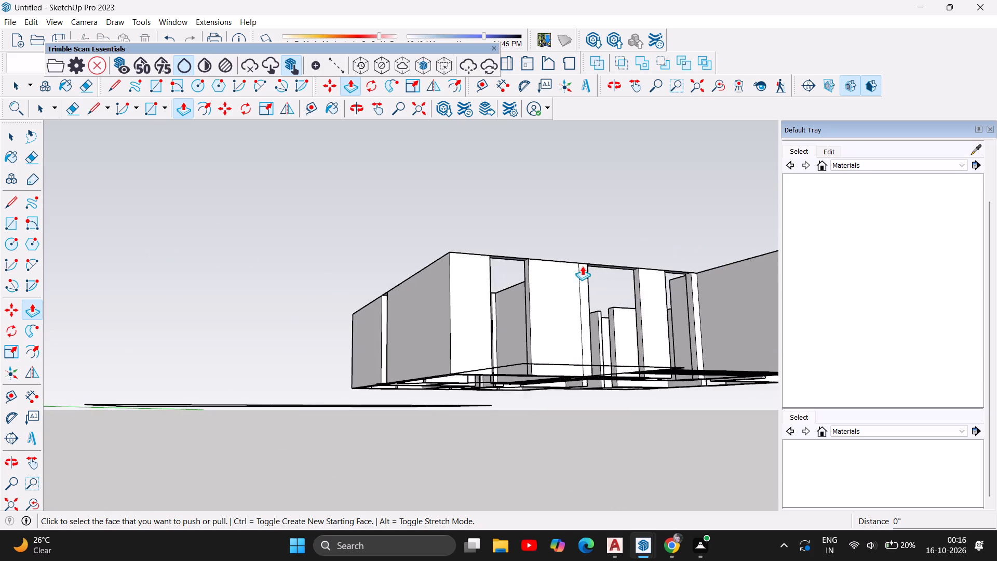
{"action": "scroll", "coordinate": [582, 266], "scroll_direction": "up", "scroll_amount": 2}
{"action": "scroll", "coordinate": [489, 267], "scroll_direction": "up", "scroll_amount": 4}
{"action": "scroll", "coordinate": [489, 268], "scroll_direction": "down", "scroll_amount": 4}
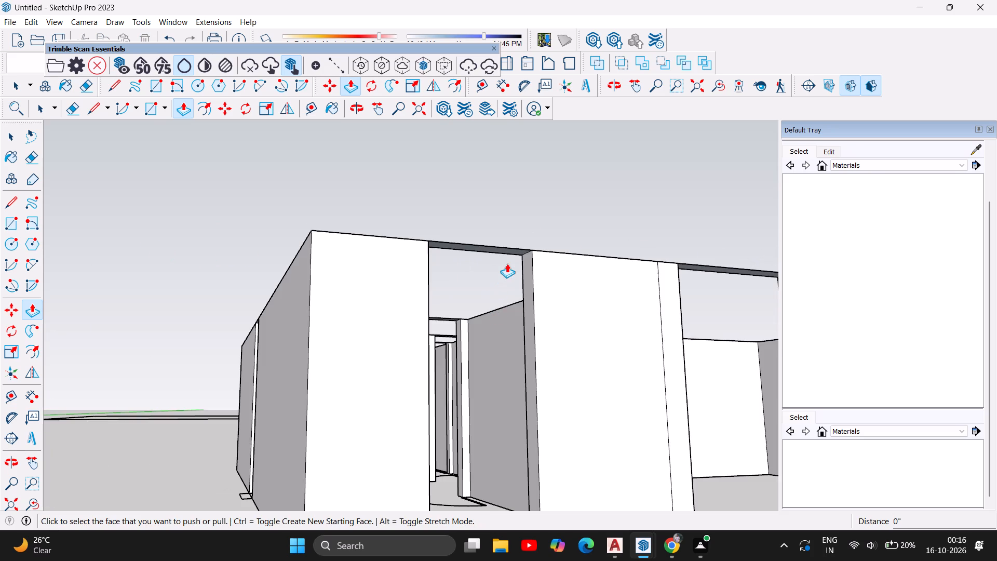
{"action": "scroll", "coordinate": [507, 264], "scroll_direction": "up", "scroll_amount": 2}
{"action": "scroll", "coordinate": [491, 272], "scroll_direction": "down", "scroll_amount": 3}
{"action": "scroll", "coordinate": [482, 332], "scroll_direction": "up", "scroll_amount": 3}
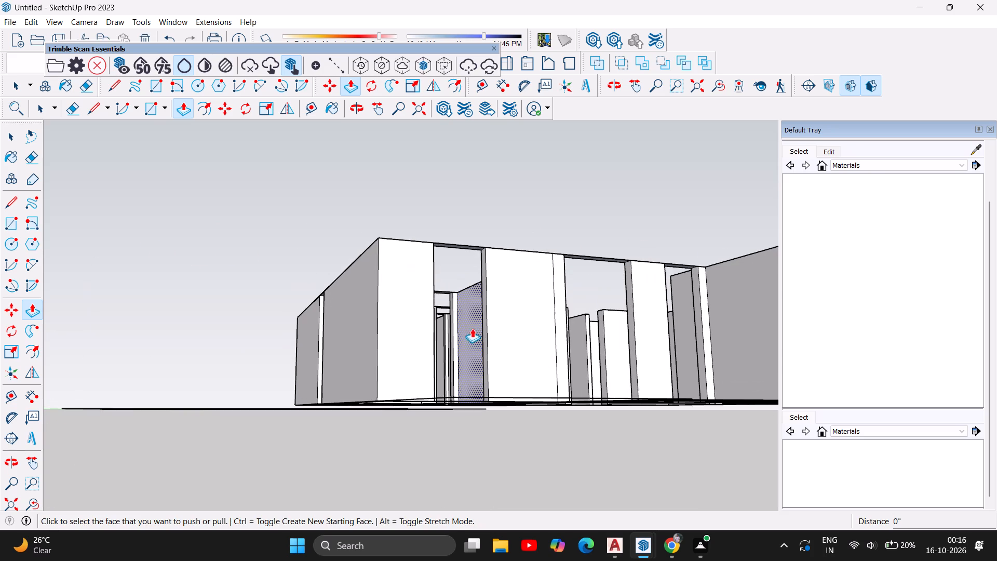
{"action": "scroll", "coordinate": [453, 262], "scroll_direction": "up", "scroll_amount": 8}
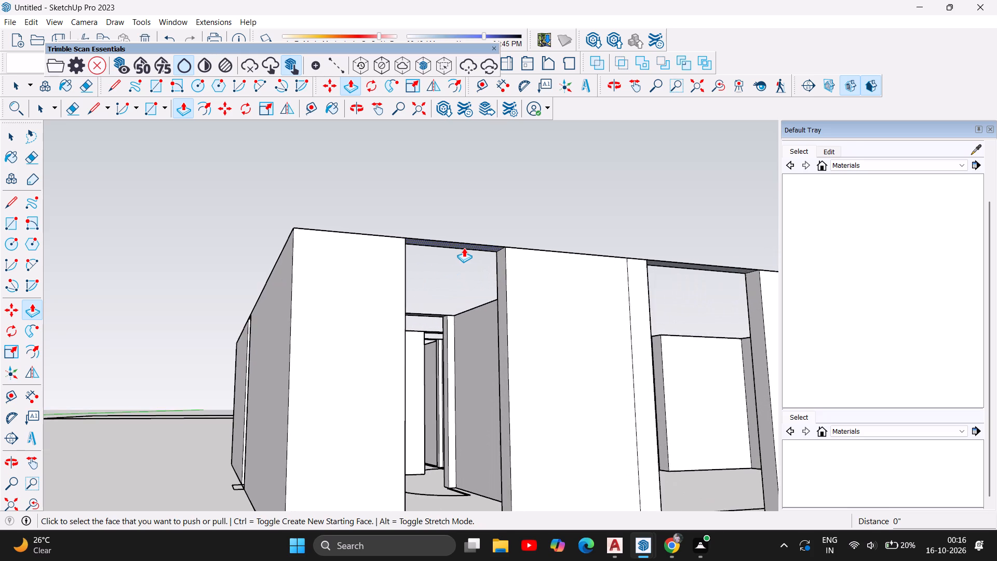
{"action": "scroll", "coordinate": [464, 248], "scroll_direction": "up", "scroll_amount": 6}
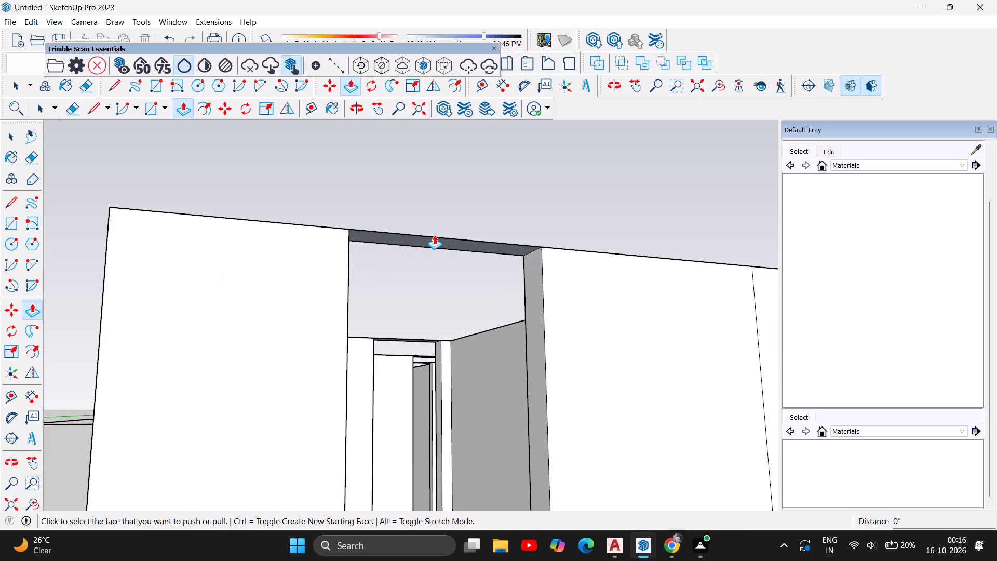
{"action": "scroll", "coordinate": [435, 238], "scroll_direction": "up", "scroll_amount": 7}
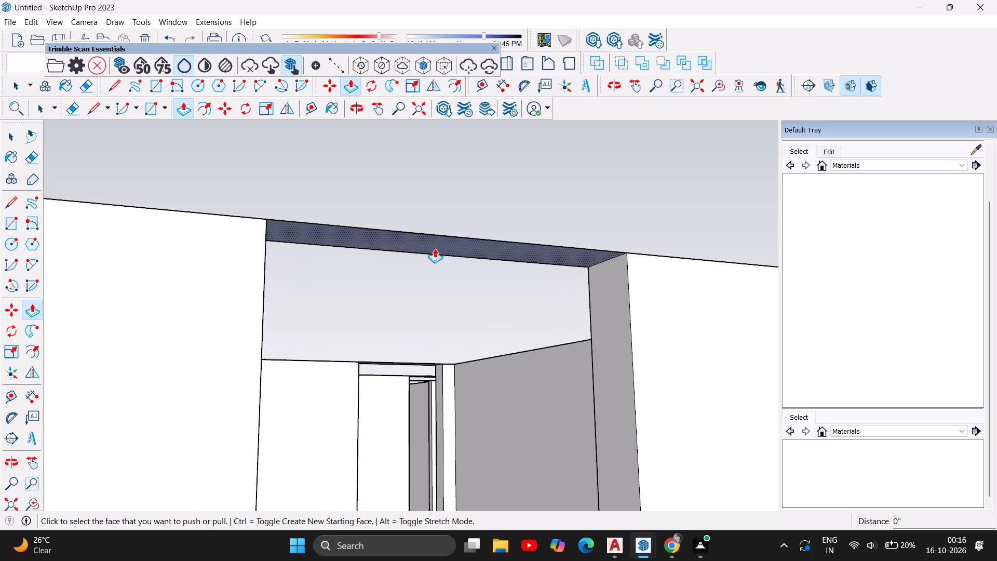
{"action": "scroll", "coordinate": [435, 248], "scroll_direction": "up", "scroll_amount": 3}
{"action": "left_click", "coordinate": [441, 230]}
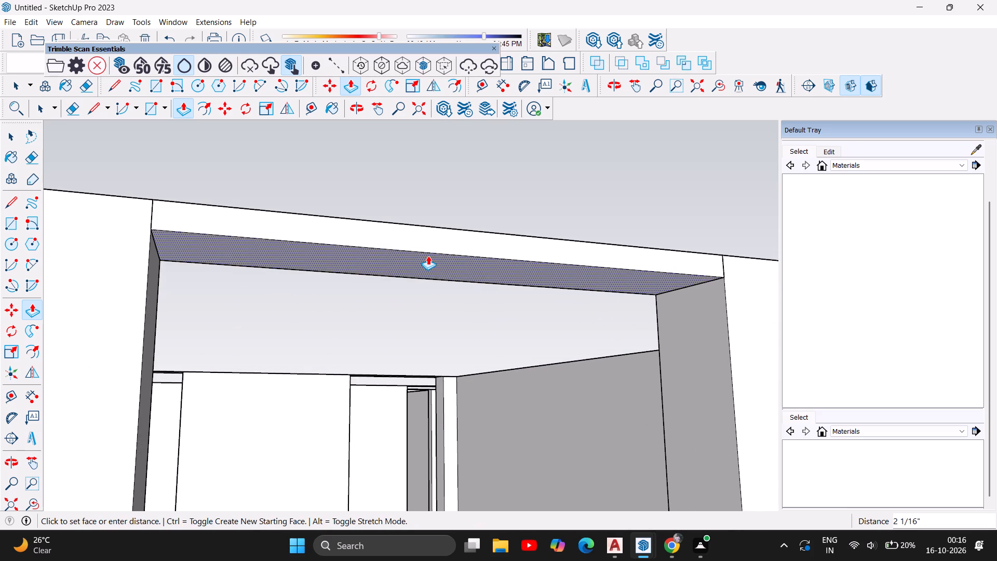
{"action": "scroll", "coordinate": [428, 258], "scroll_direction": "down", "scroll_amount": 4}
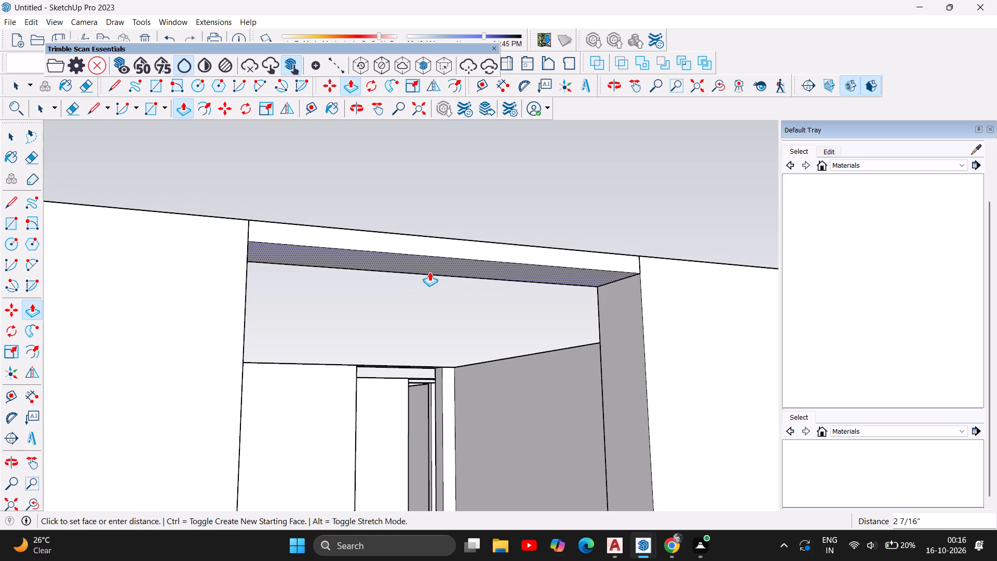
{"action": "scroll", "coordinate": [420, 333], "scroll_direction": "down", "scroll_amount": 4}
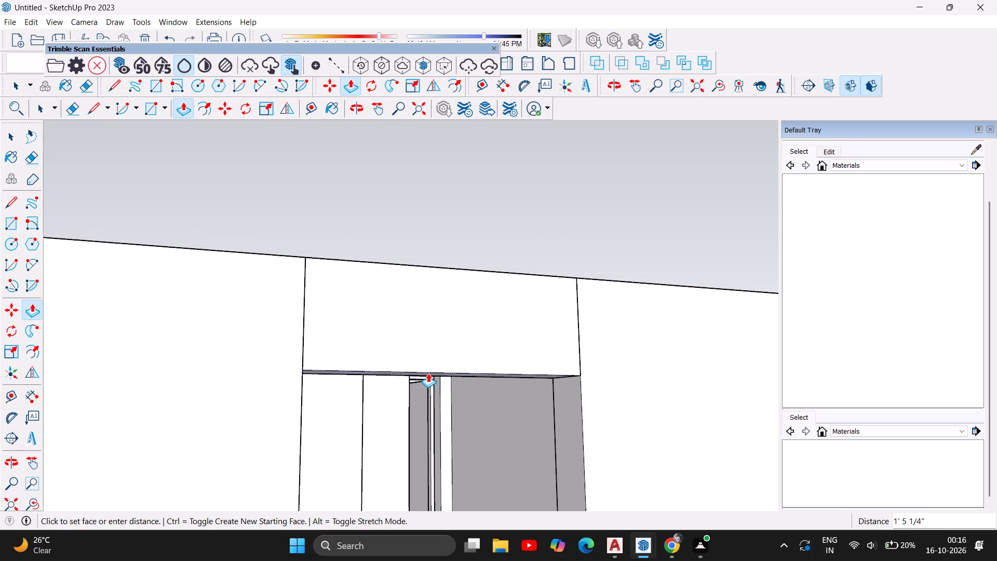
{"action": "key", "text": "3"}
{"action": "key", "text": "apostrophe"}
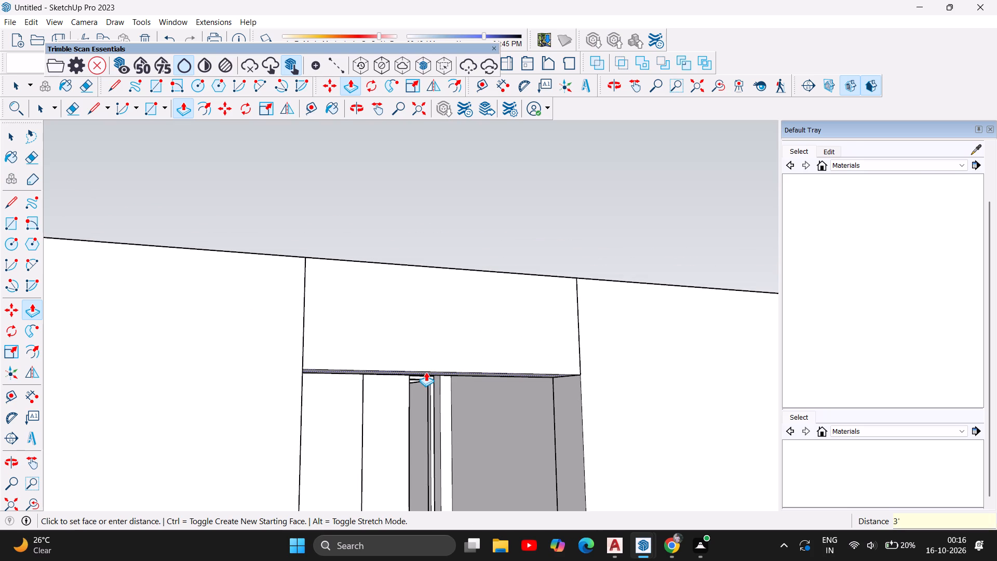
{"action": "key", "text": "Return"}
{"action": "scroll", "coordinate": [568, 164], "scroll_direction": "down", "scroll_amount": 4}
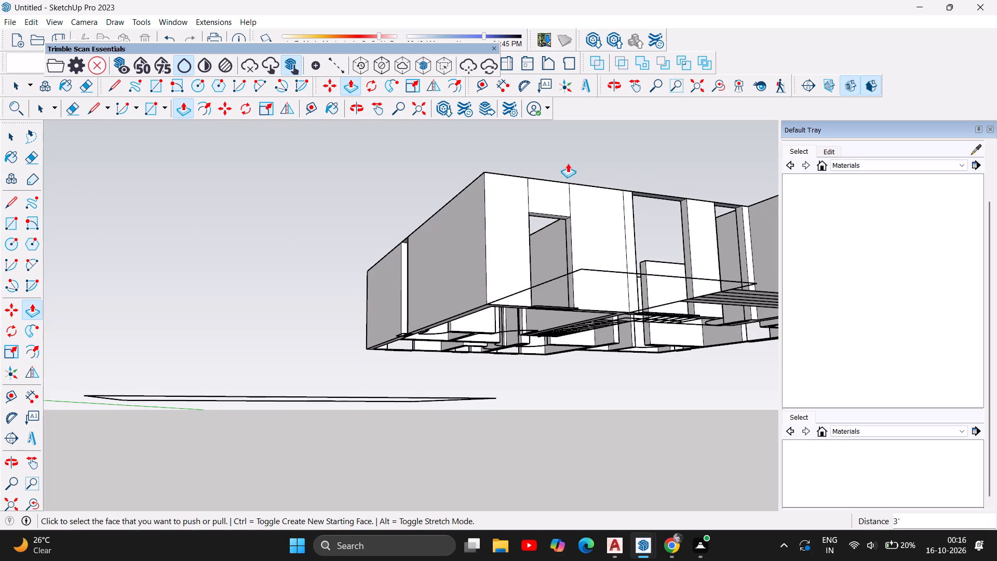
Examine the front corner room's lintel and the other front openings from above and from the front.
{"action": "left_click", "coordinate": [359, 104]}
{"action": "left_click_drag", "start_coordinate": [587, 285], "coordinate": [520, 338]}
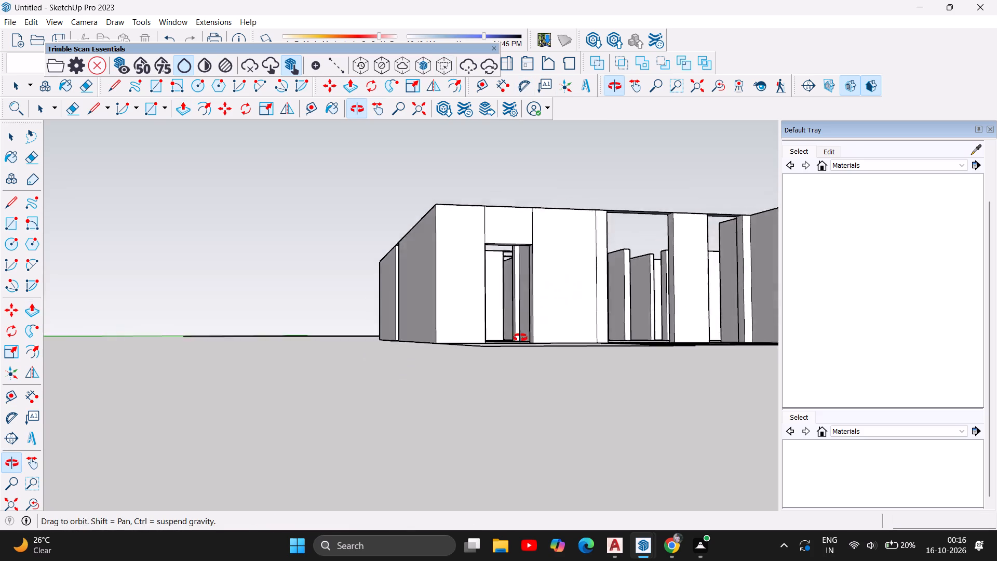
{"action": "left_click_drag", "start_coordinate": [520, 338], "coordinate": [465, 419]}
{"action": "scroll", "coordinate": [404, 469], "scroll_direction": "up", "scroll_amount": 3}
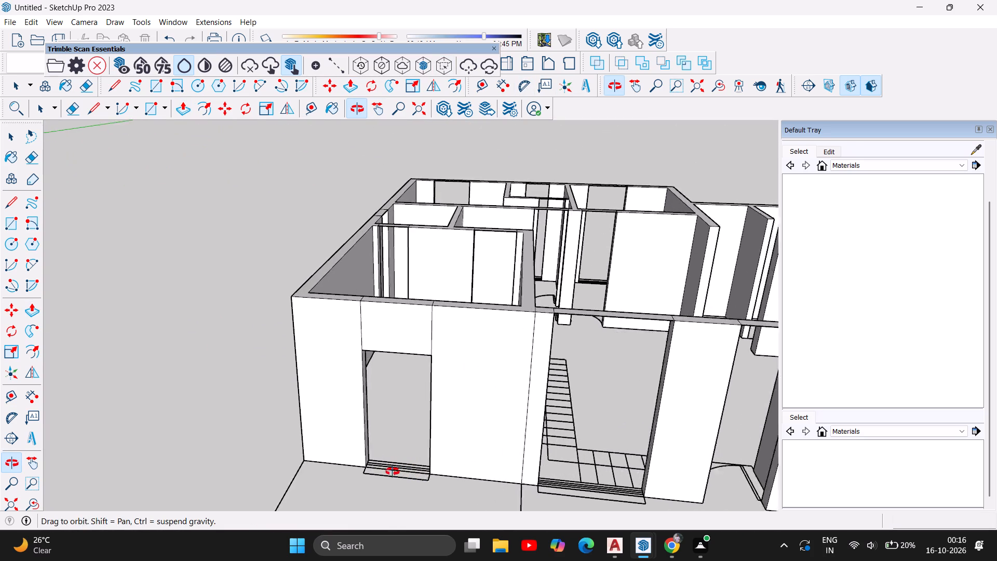
{"action": "scroll", "coordinate": [393, 472], "scroll_direction": "up", "scroll_amount": 4}
{"action": "right_click", "coordinate": [401, 463]}
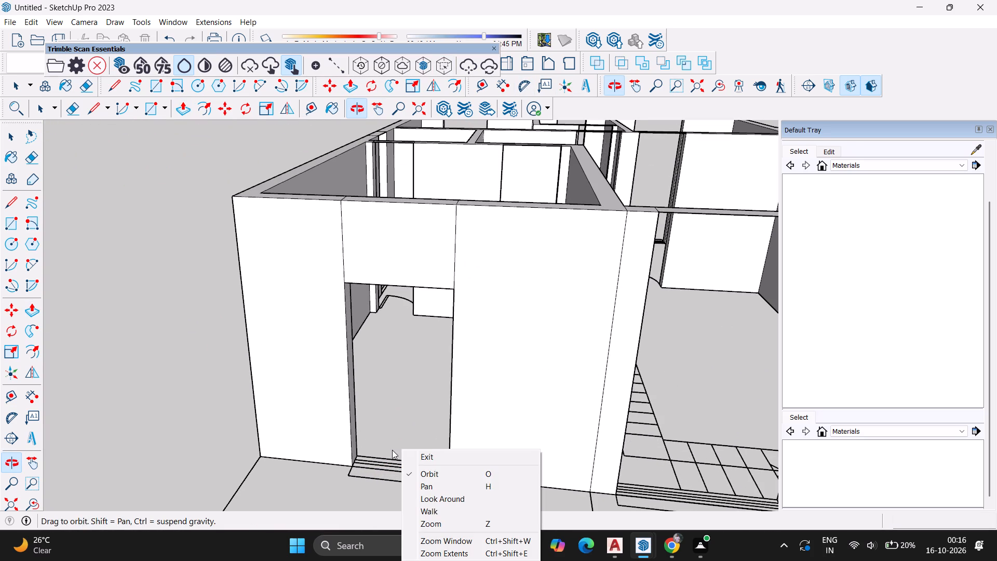
{"action": "scroll", "coordinate": [392, 450], "scroll_direction": "down", "scroll_amount": 2}
{"action": "key", "text": "Escape"}
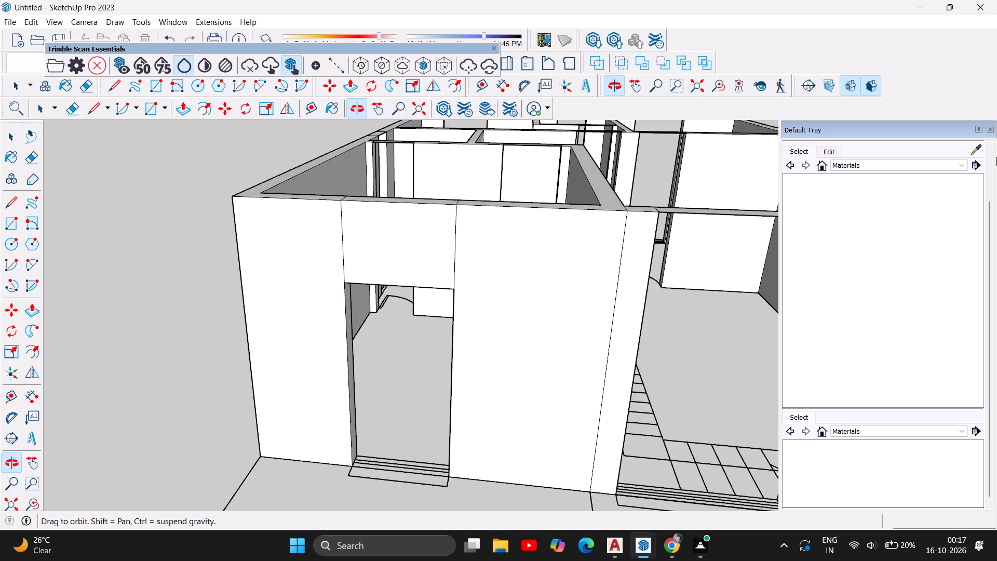
{"action": "scroll", "coordinate": [209, 351], "scroll_direction": "down", "scroll_amount": 5}
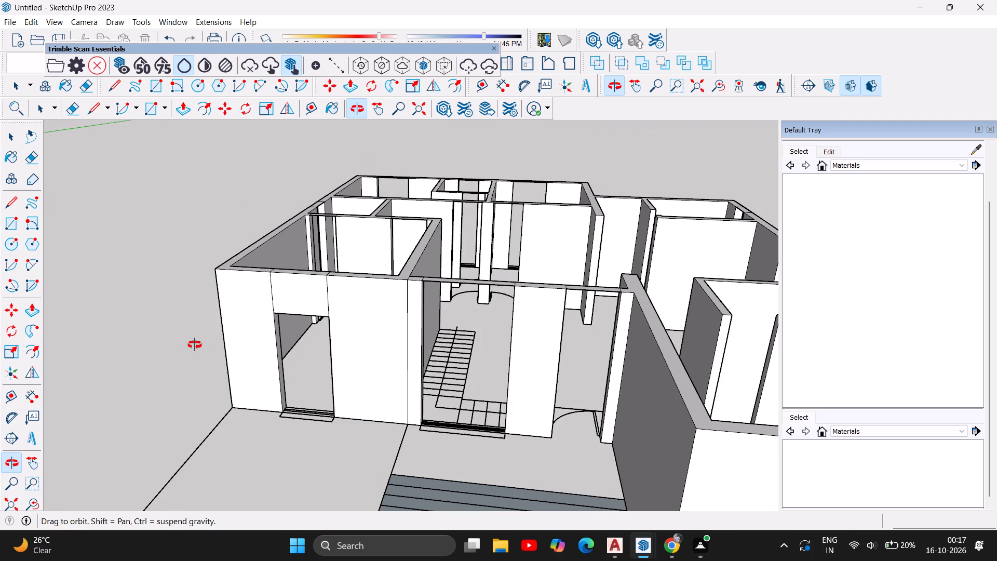
{"action": "scroll", "coordinate": [196, 348], "scroll_direction": "down", "scroll_amount": 2}
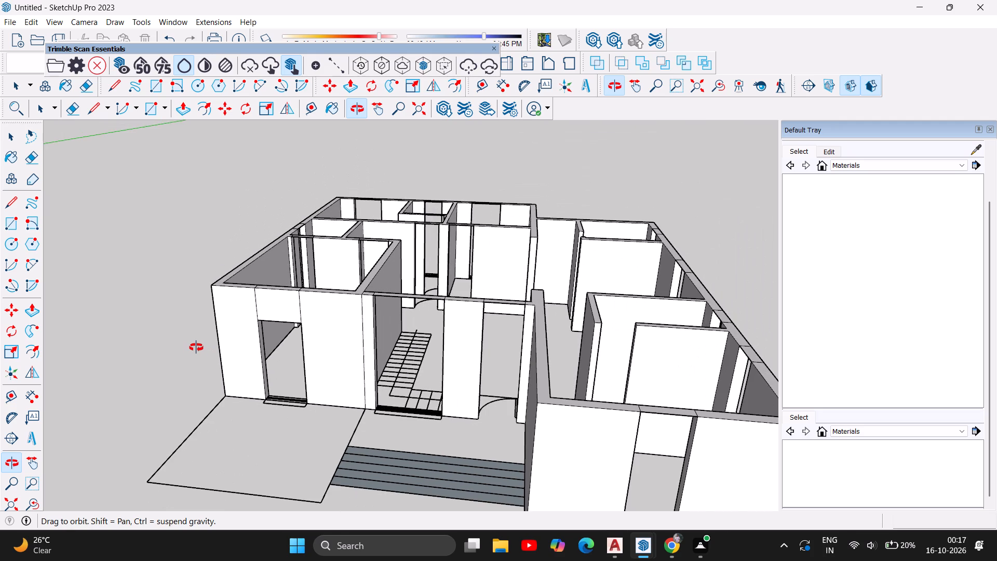
{"action": "scroll", "coordinate": [196, 348], "scroll_direction": "down", "scroll_amount": 5}
{"action": "scroll", "coordinate": [239, 381], "scroll_direction": "up", "scroll_amount": 2}
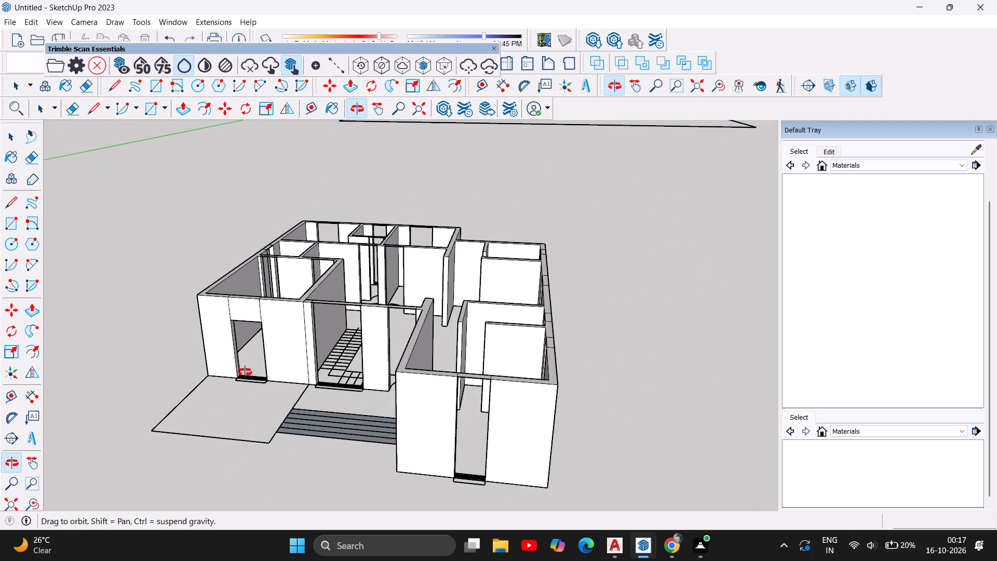
{"action": "scroll", "coordinate": [234, 377], "scroll_direction": "up", "scroll_amount": 7}
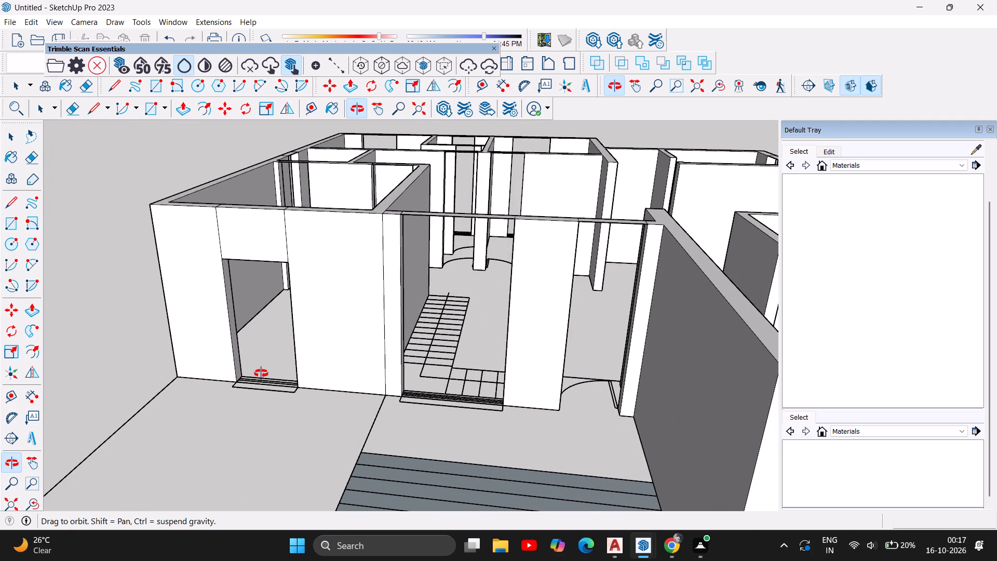
Examine the base of the front corner room's front opening and the overall front of the house.
{"action": "scroll", "coordinate": [273, 375], "scroll_direction": "up", "scroll_amount": 9}
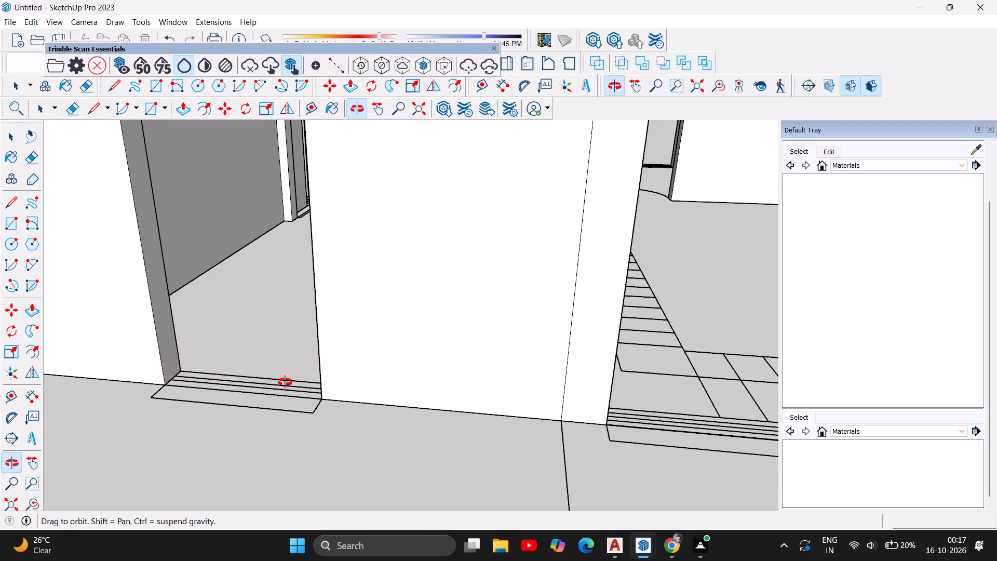
{"action": "scroll", "coordinate": [285, 382], "scroll_direction": "up", "scroll_amount": 3}
{"action": "scroll", "coordinate": [285, 382], "scroll_direction": "down", "scroll_amount": 14}
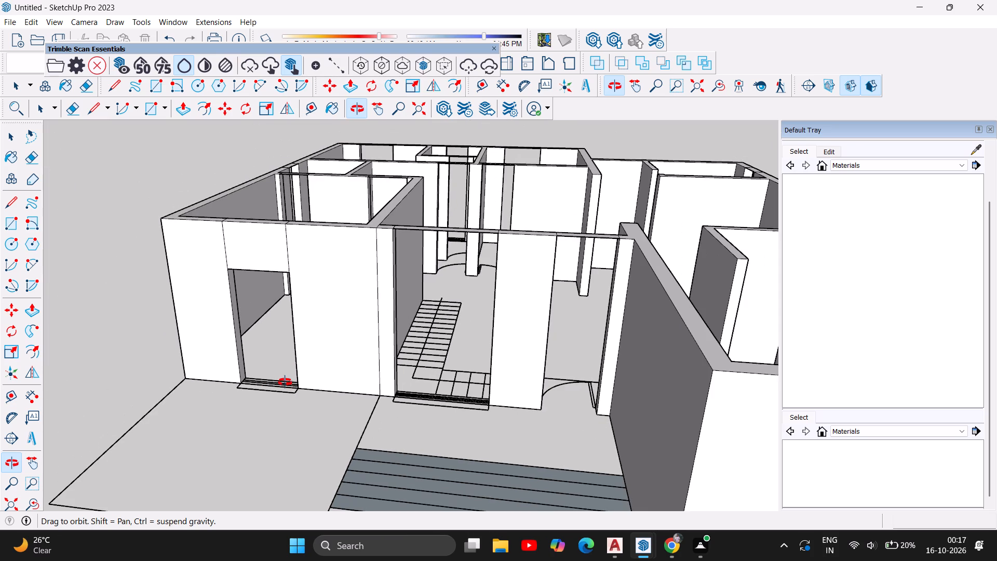
{"action": "scroll", "coordinate": [285, 382], "scroll_direction": "down", "scroll_amount": 3}
{"action": "scroll", "coordinate": [285, 382], "scroll_direction": "up", "scroll_amount": 9}
{"action": "scroll", "coordinate": [273, 372], "scroll_direction": "down", "scroll_amount": 12}
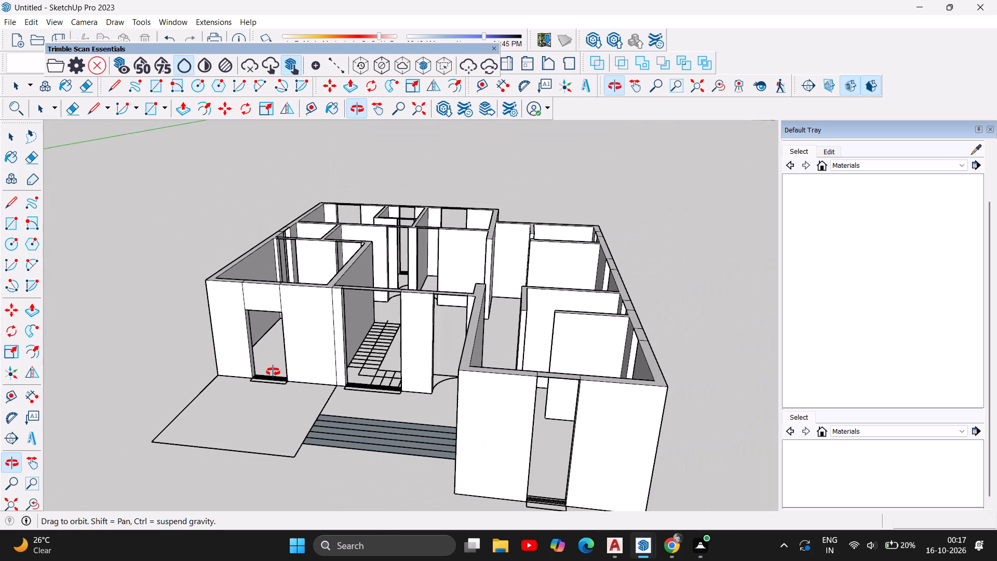
{"action": "scroll", "coordinate": [273, 372], "scroll_direction": "down", "scroll_amount": 2}
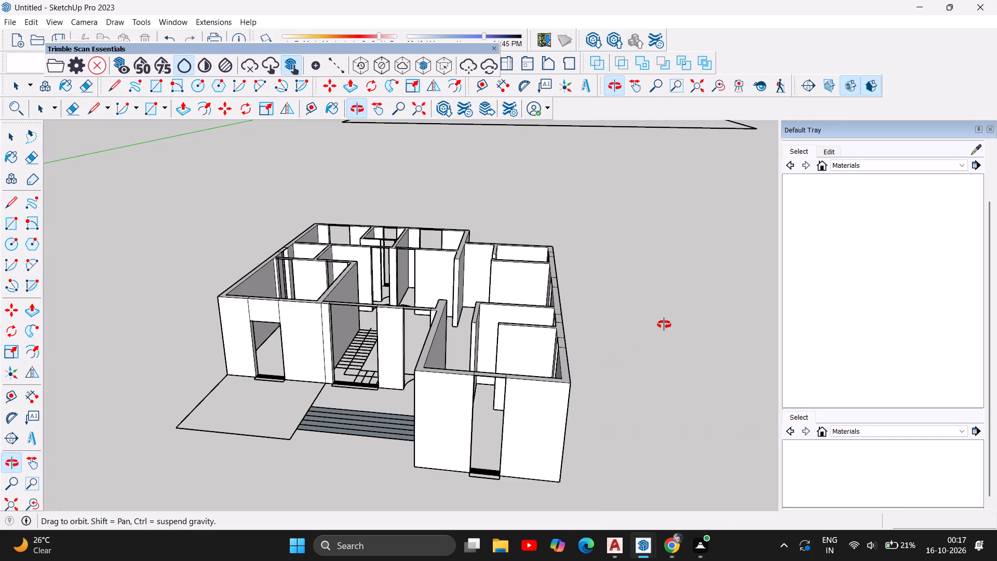
{"action": "scroll", "coordinate": [678, 370], "scroll_direction": "down", "scroll_amount": 1}
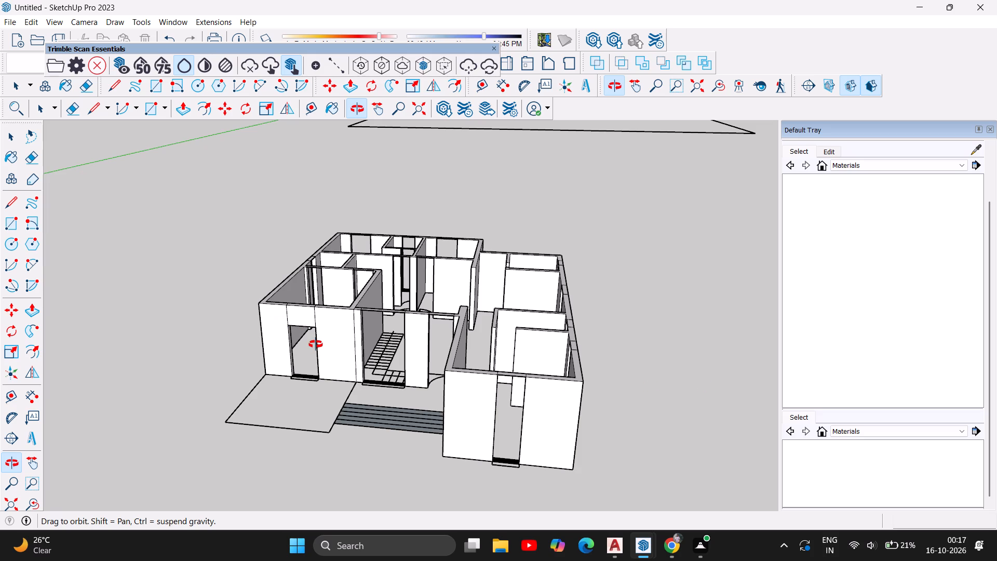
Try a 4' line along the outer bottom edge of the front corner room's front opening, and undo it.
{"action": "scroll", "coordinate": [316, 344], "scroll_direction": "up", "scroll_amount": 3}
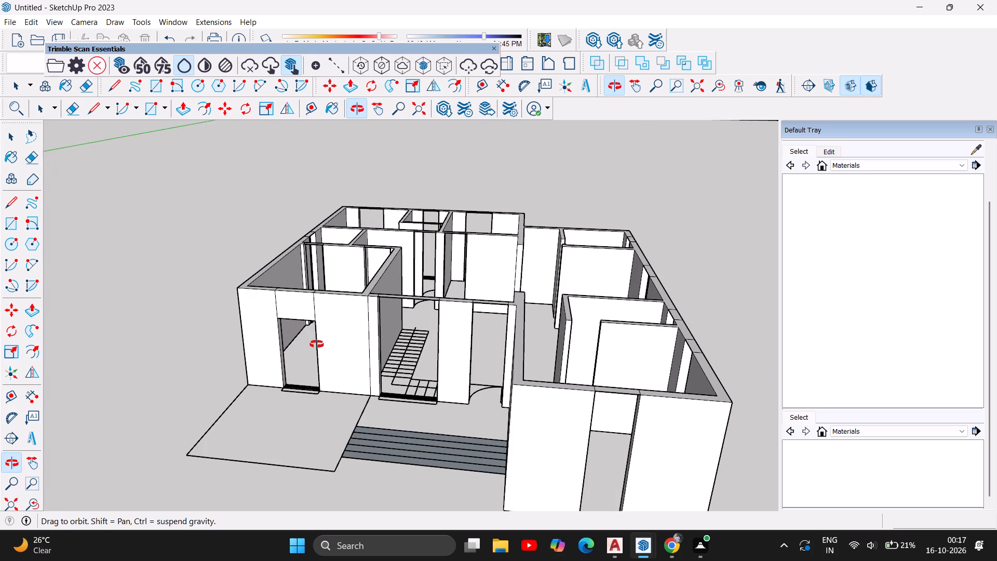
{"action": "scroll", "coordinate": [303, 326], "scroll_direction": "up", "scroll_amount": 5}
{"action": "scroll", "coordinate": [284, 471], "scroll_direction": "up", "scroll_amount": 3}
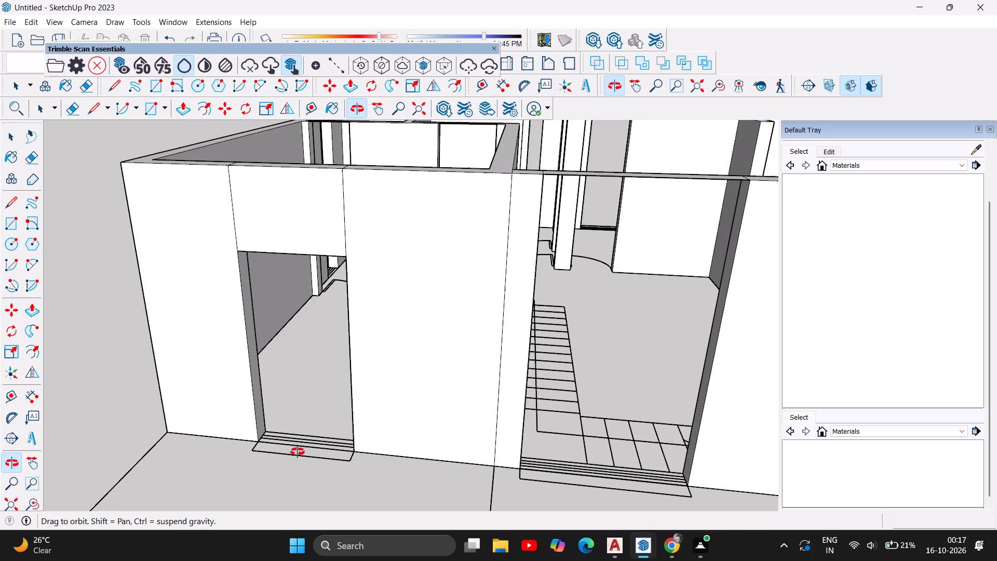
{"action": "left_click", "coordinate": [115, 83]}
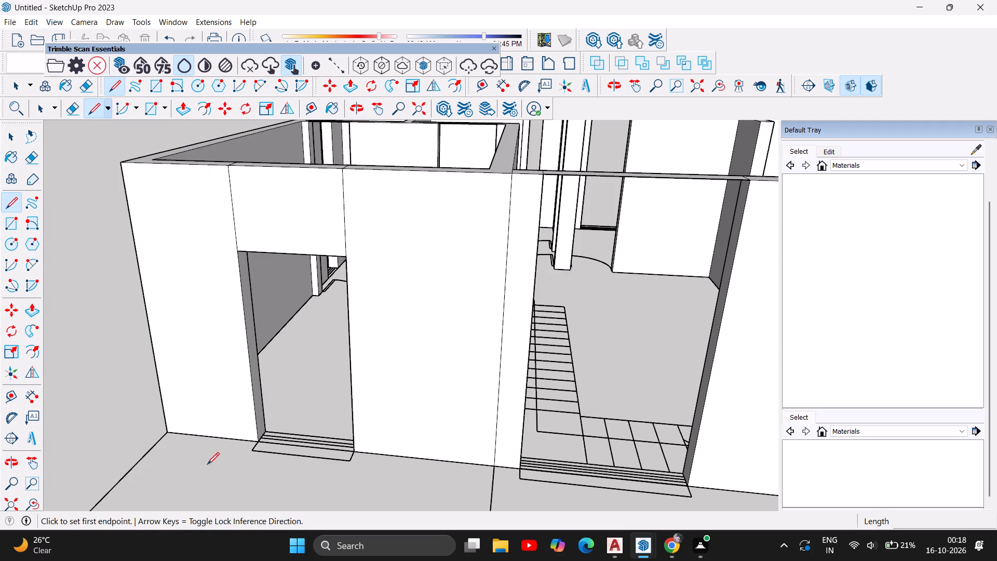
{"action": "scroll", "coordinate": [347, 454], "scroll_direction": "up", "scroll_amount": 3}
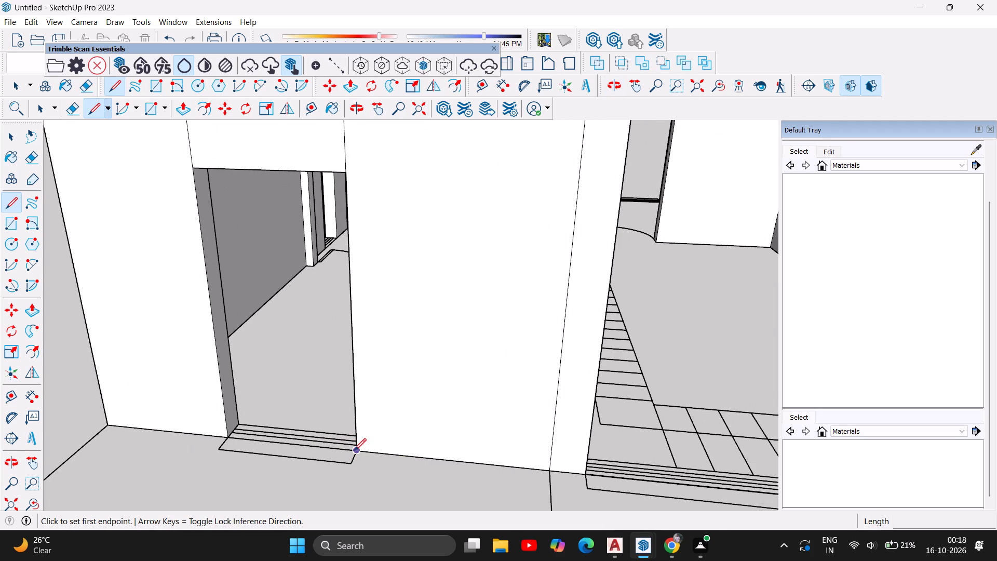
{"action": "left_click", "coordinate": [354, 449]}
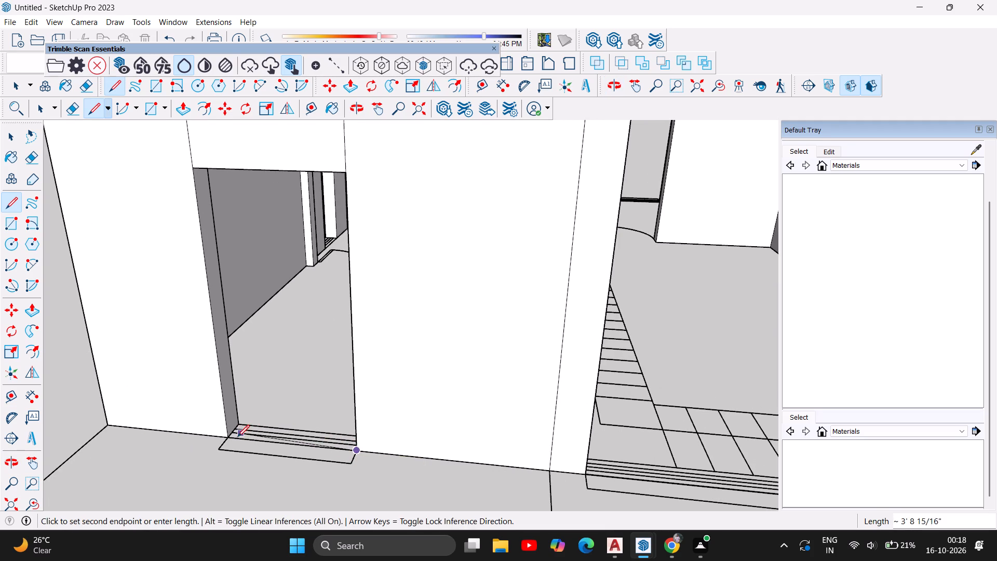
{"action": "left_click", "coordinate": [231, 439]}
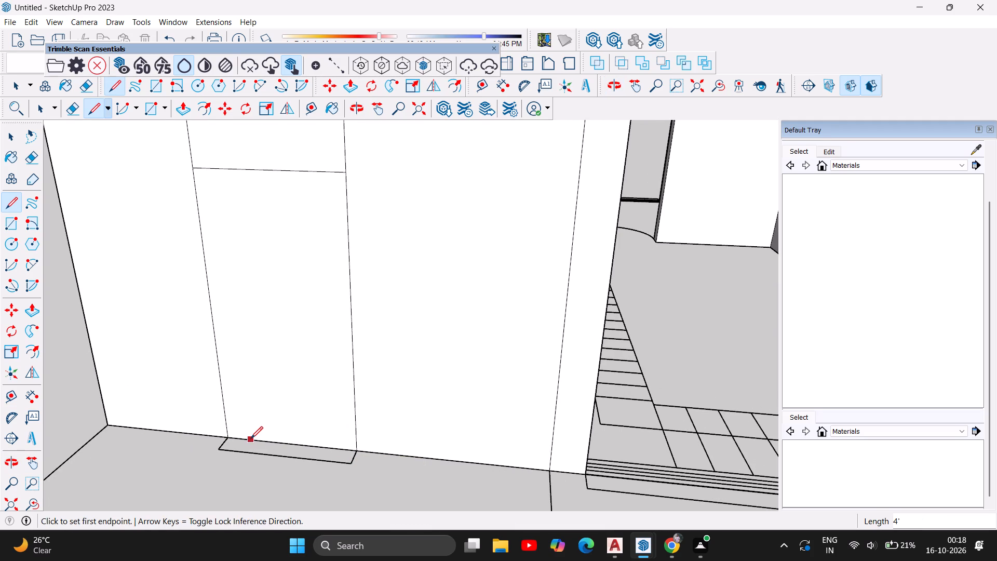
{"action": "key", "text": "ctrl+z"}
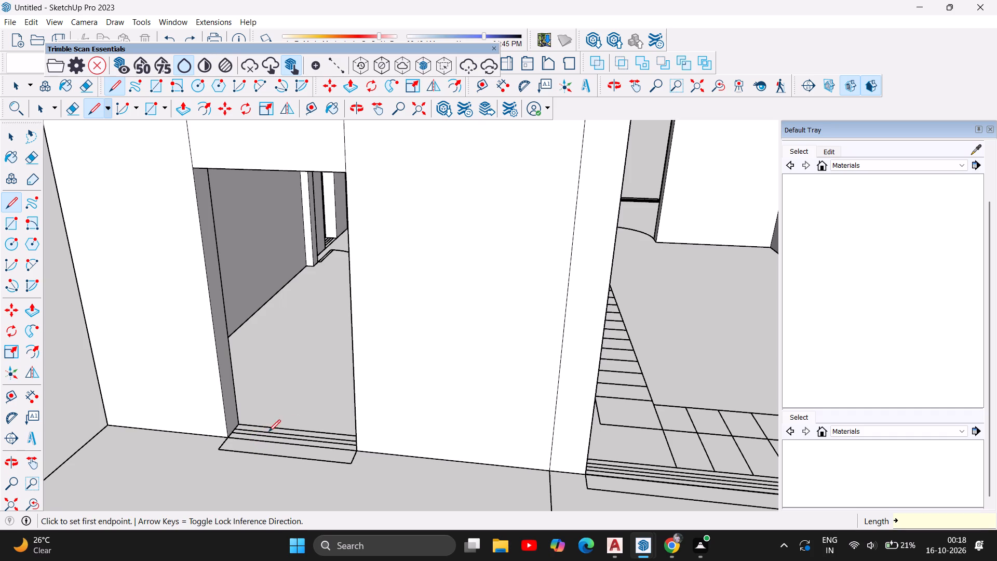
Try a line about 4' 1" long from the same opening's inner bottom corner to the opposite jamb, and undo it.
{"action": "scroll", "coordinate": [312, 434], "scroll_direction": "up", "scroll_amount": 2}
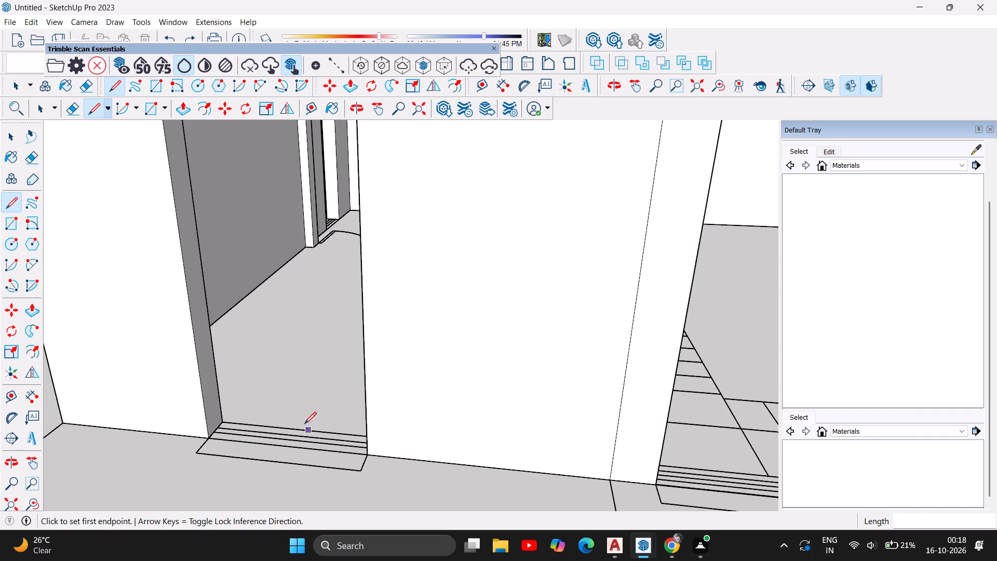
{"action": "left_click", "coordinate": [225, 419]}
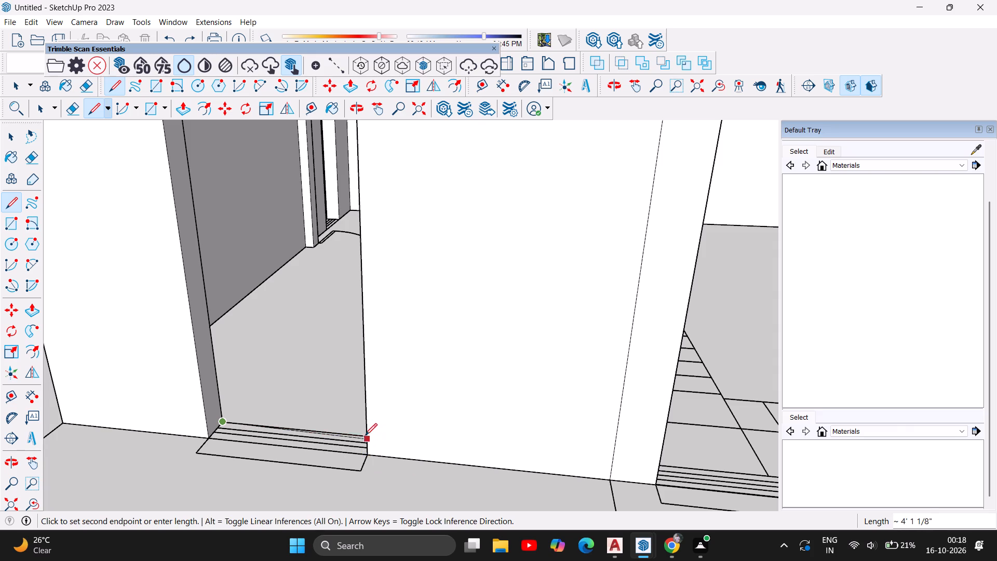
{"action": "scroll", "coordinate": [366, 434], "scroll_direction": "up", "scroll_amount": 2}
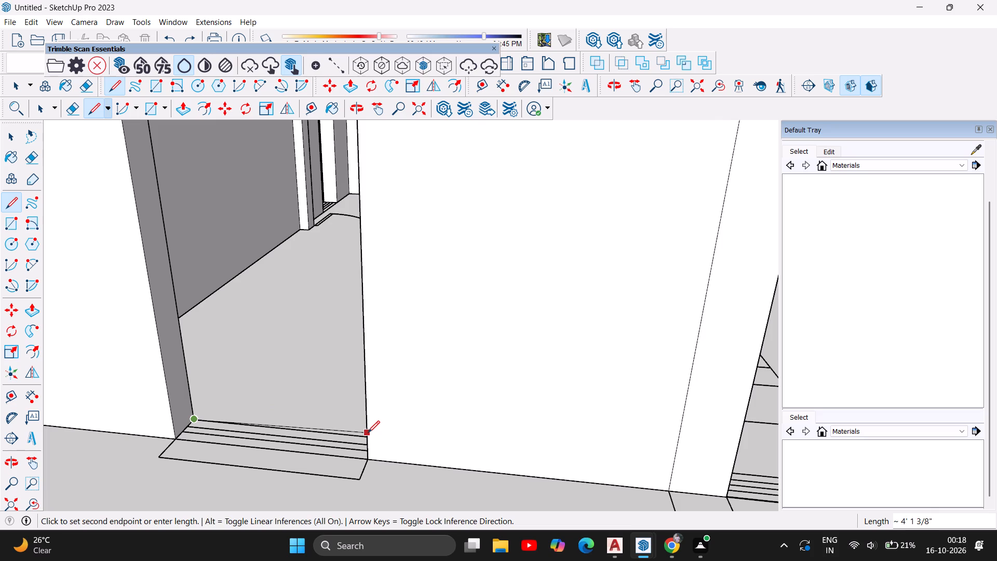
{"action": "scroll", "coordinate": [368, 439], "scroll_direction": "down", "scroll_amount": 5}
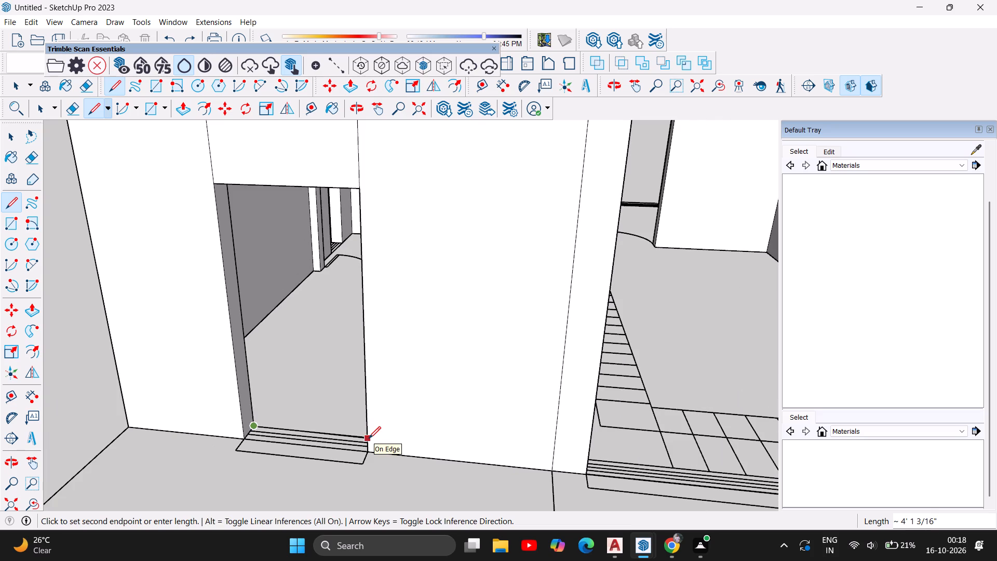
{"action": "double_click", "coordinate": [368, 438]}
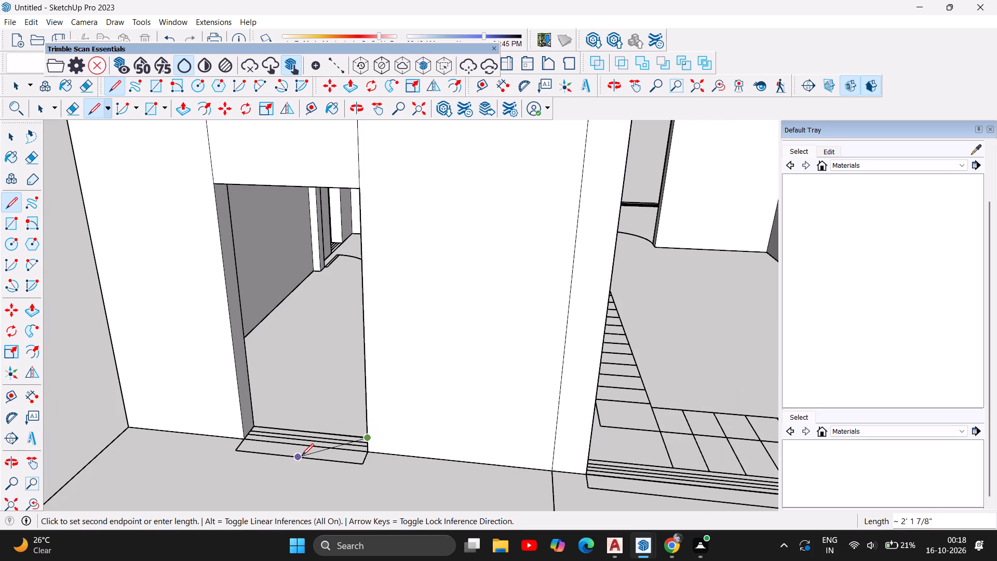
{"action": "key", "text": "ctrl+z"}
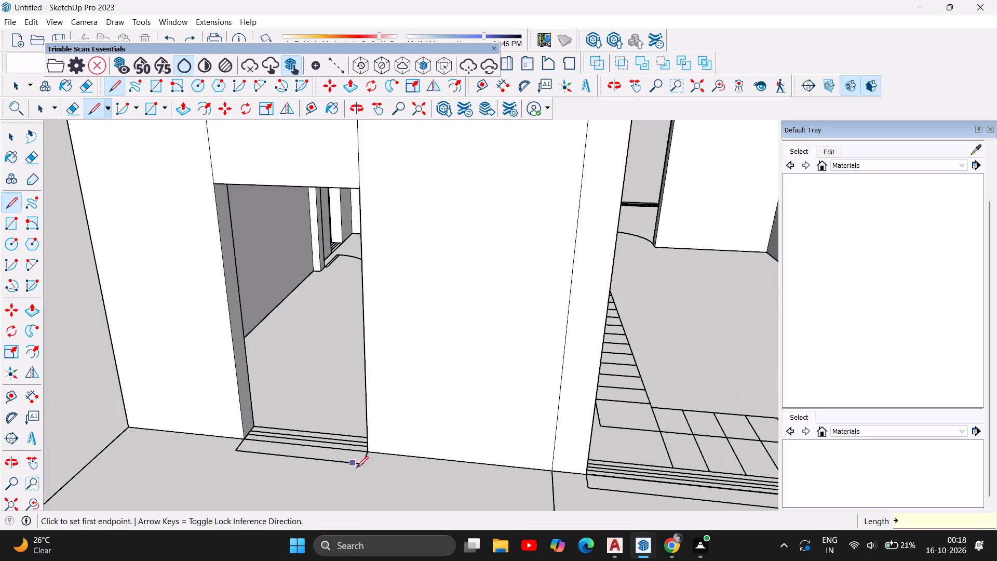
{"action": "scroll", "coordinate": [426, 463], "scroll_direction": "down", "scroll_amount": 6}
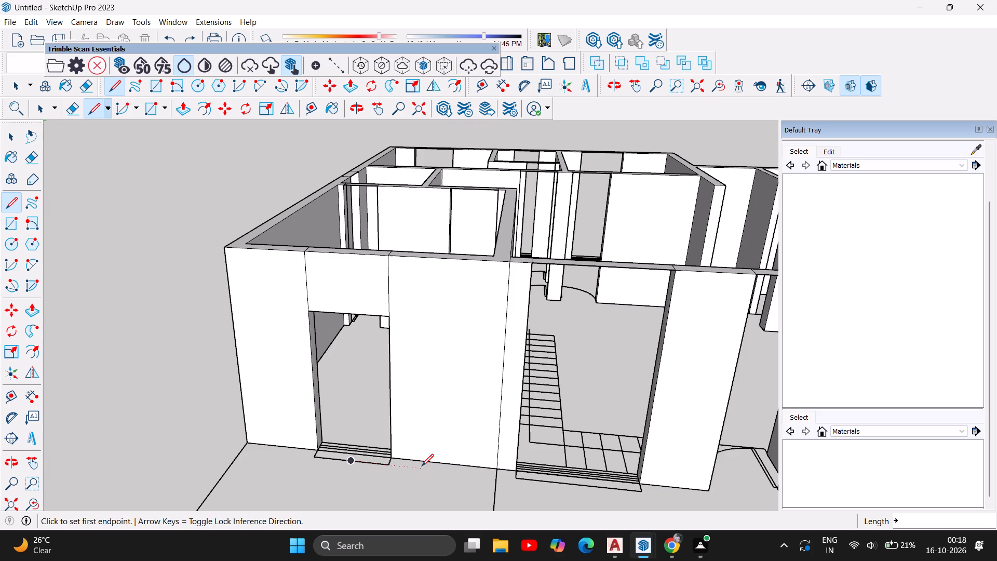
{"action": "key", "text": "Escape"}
Examine the room layout from above and the front wall openings from several angles, including the one by the staircase.
{"action": "scroll", "coordinate": [373, 484], "scroll_direction": "down", "scroll_amount": 6}
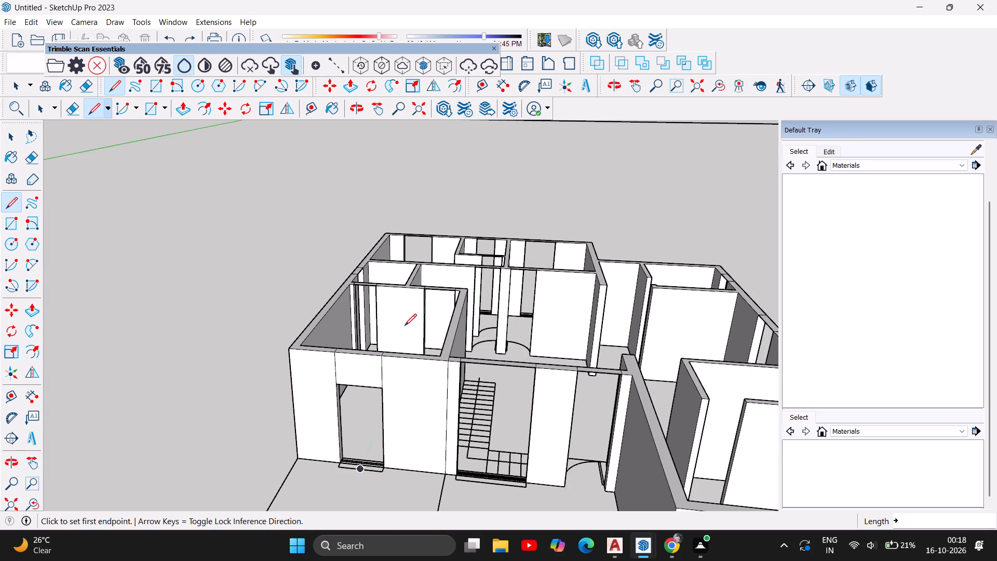
{"action": "scroll", "coordinate": [313, 206], "scroll_direction": "down", "scroll_amount": 5}
{"action": "scroll", "coordinate": [321, 208], "scroll_direction": "up", "scroll_amount": 3}
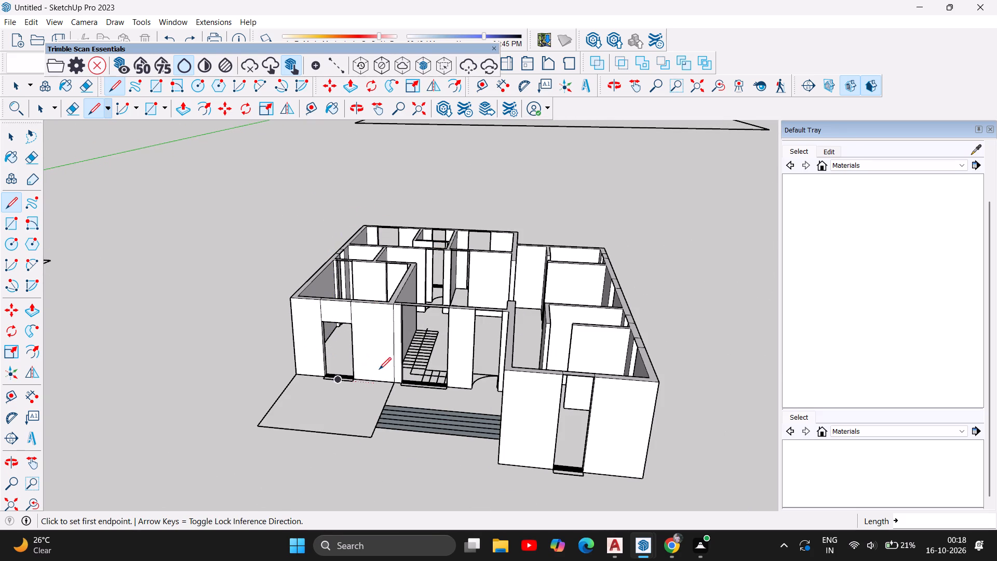
{"action": "scroll", "coordinate": [486, 356], "scroll_direction": "up", "scroll_amount": 6}
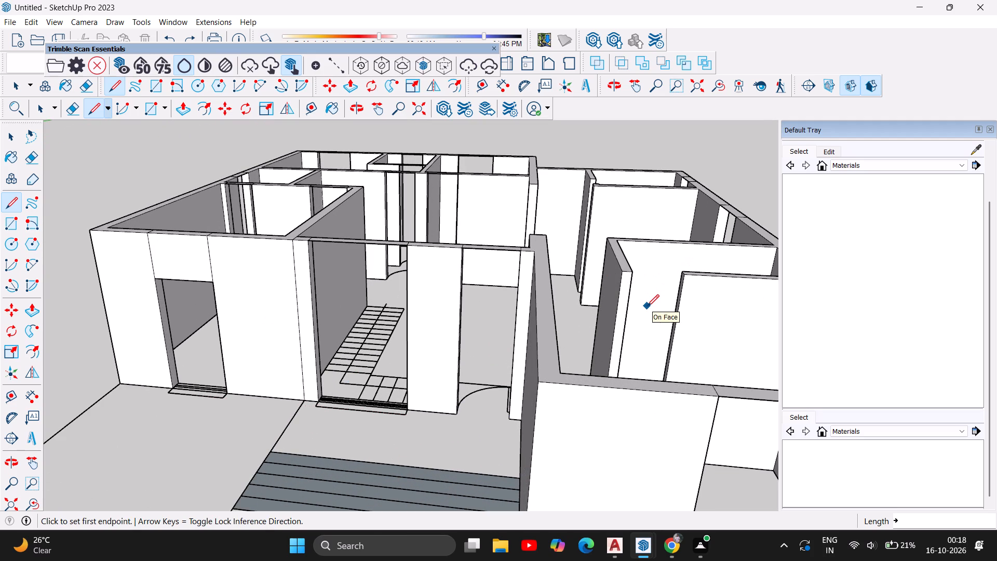
{"action": "scroll", "coordinate": [533, 324], "scroll_direction": "down", "scroll_amount": 6}
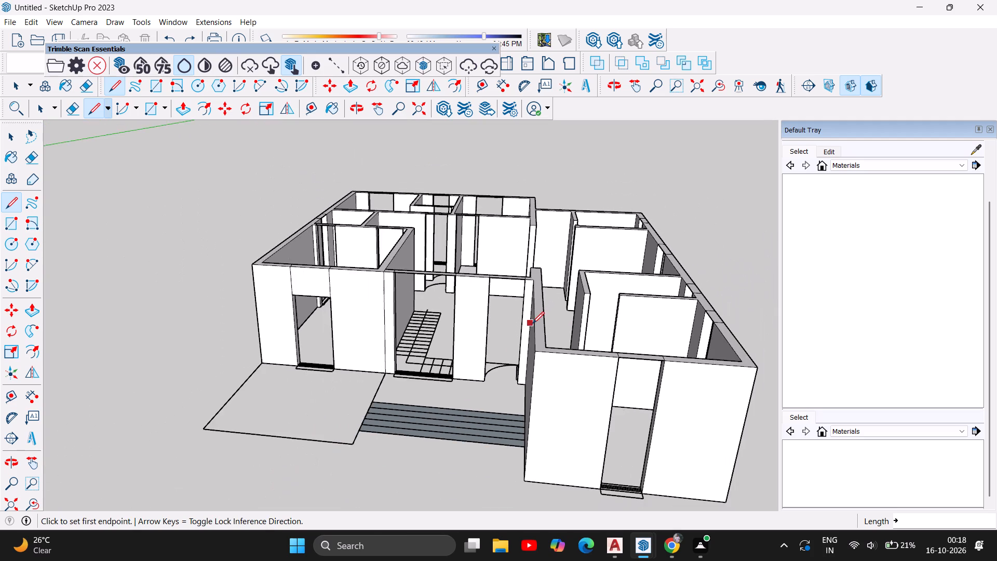
{"action": "scroll", "coordinate": [532, 324], "scroll_direction": "down", "scroll_amount": 3}
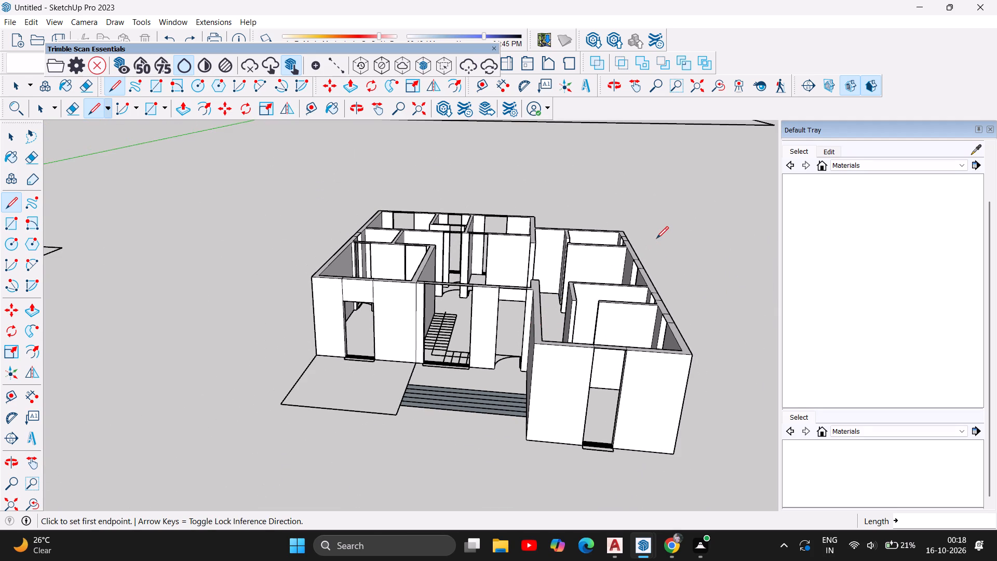
{"action": "key", "text": "Escape"}
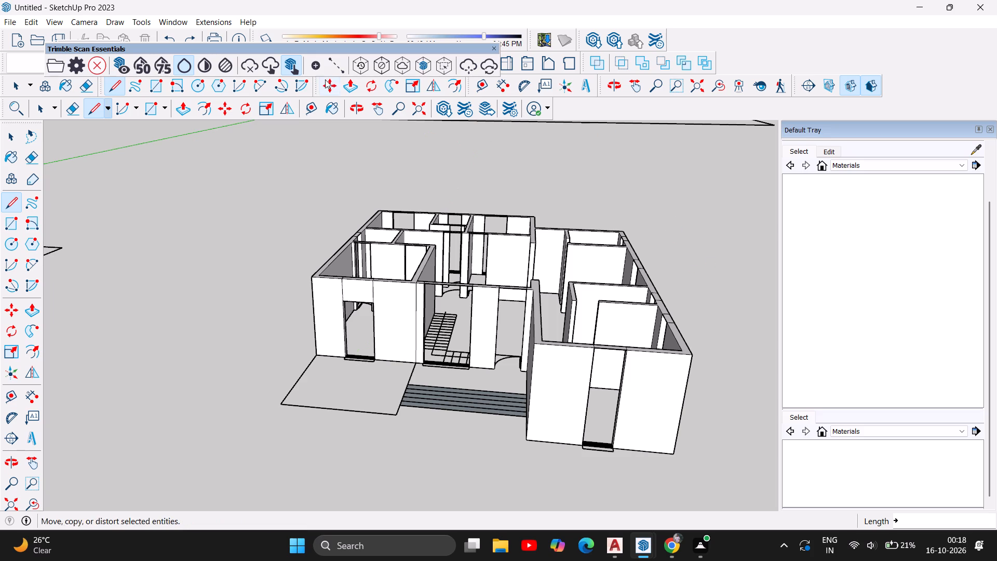
{"action": "left_click", "coordinate": [355, 109]}
{"action": "left_click_drag", "start_coordinate": [326, 218], "coordinate": [328, 357]}
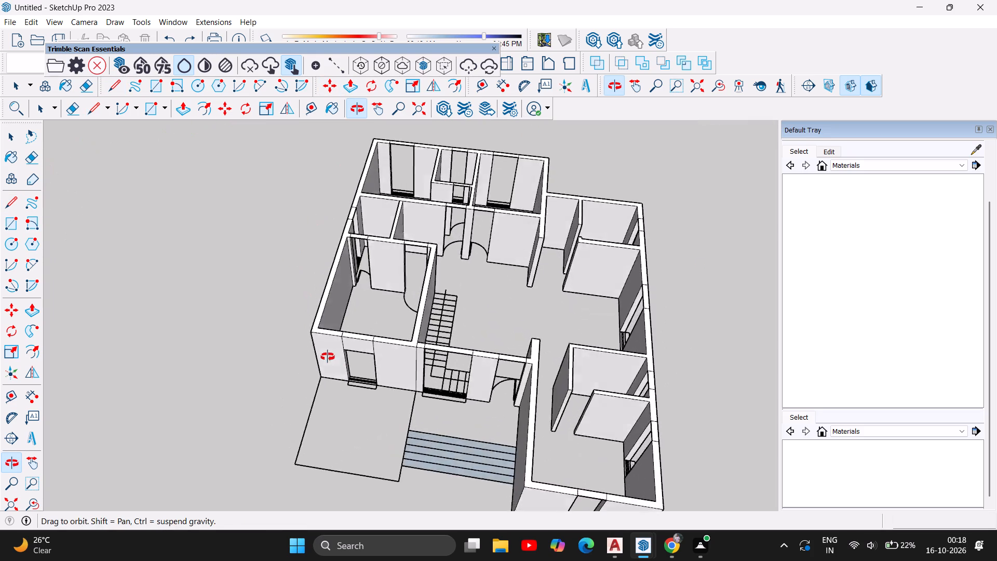
{"action": "left_click_drag", "start_coordinate": [328, 357], "coordinate": [402, 431]}
{"action": "scroll", "coordinate": [416, 368], "scroll_direction": "down", "scroll_amount": 3}
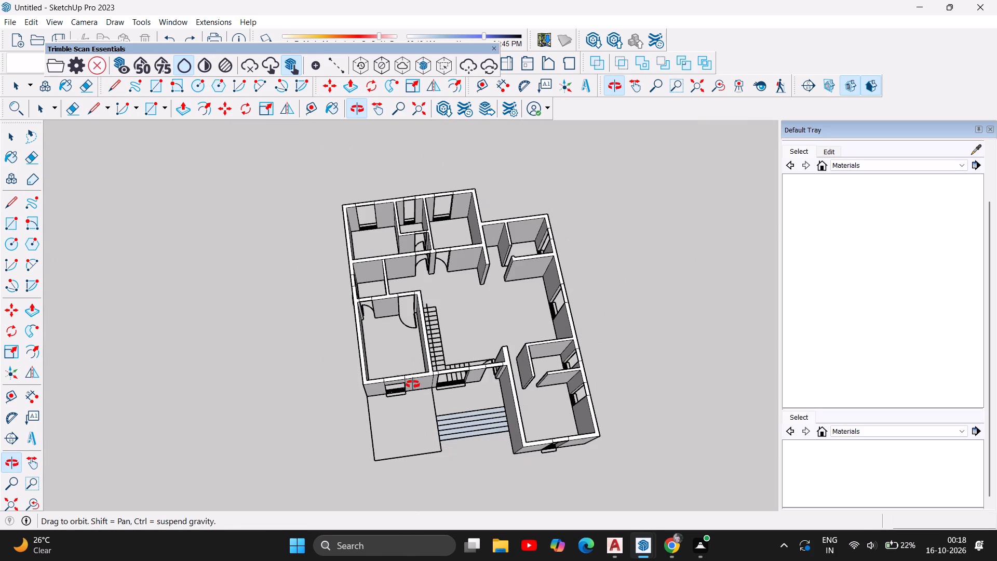
{"action": "scroll", "coordinate": [413, 384], "scroll_direction": "down", "scroll_amount": 2}
{"action": "scroll", "coordinate": [459, 344], "scroll_direction": "up", "scroll_amount": 6}
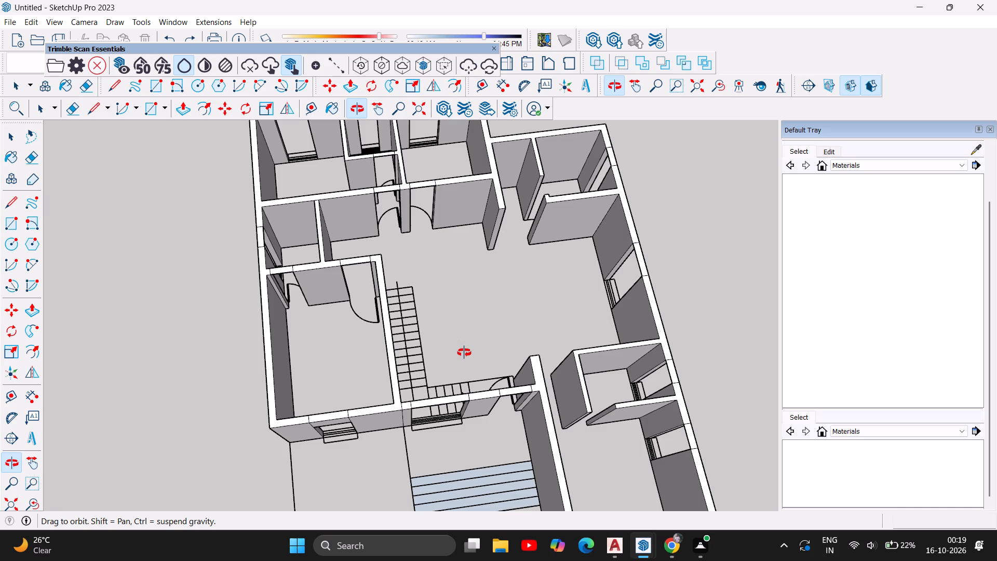
{"action": "left_click_drag", "start_coordinate": [465, 353], "coordinate": [483, 291]}
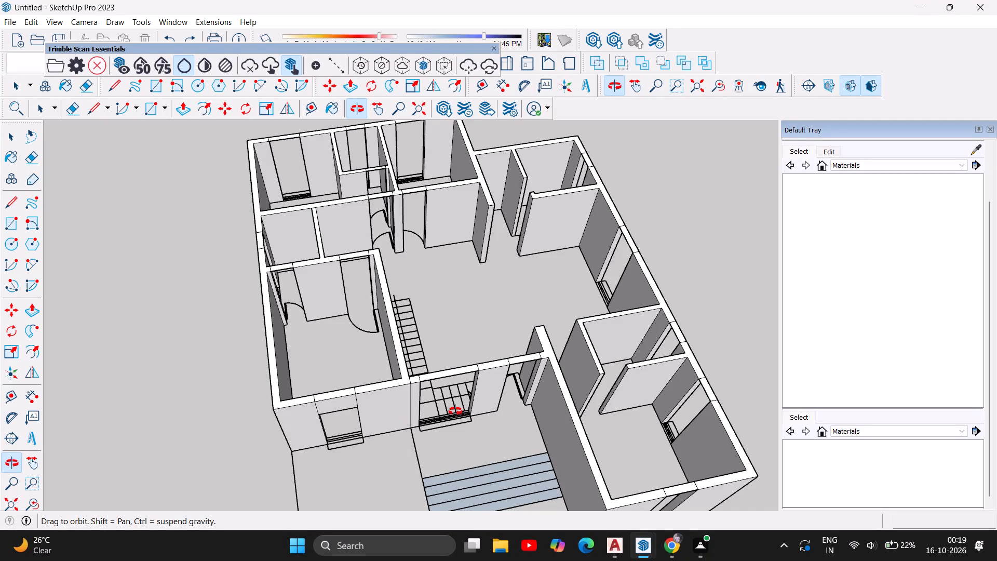
{"action": "left_click_drag", "start_coordinate": [458, 450], "coordinate": [489, 358]}
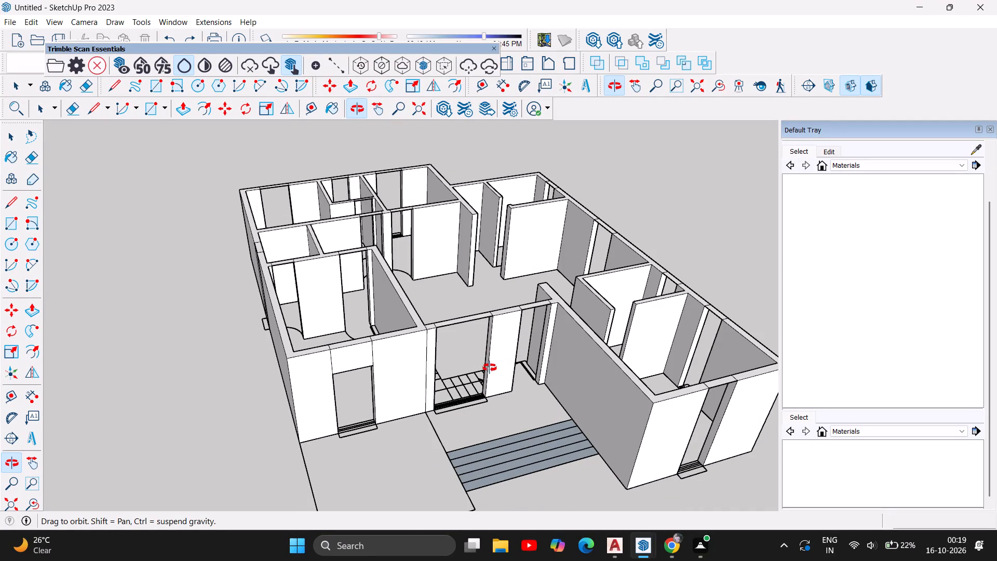
{"action": "scroll", "coordinate": [420, 340], "scroll_direction": "down", "scroll_amount": 1}
{"action": "scroll", "coordinate": [419, 340], "scroll_direction": "up", "scroll_amount": 4}
{"action": "left_click_drag", "start_coordinate": [480, 448], "coordinate": [458, 422]}
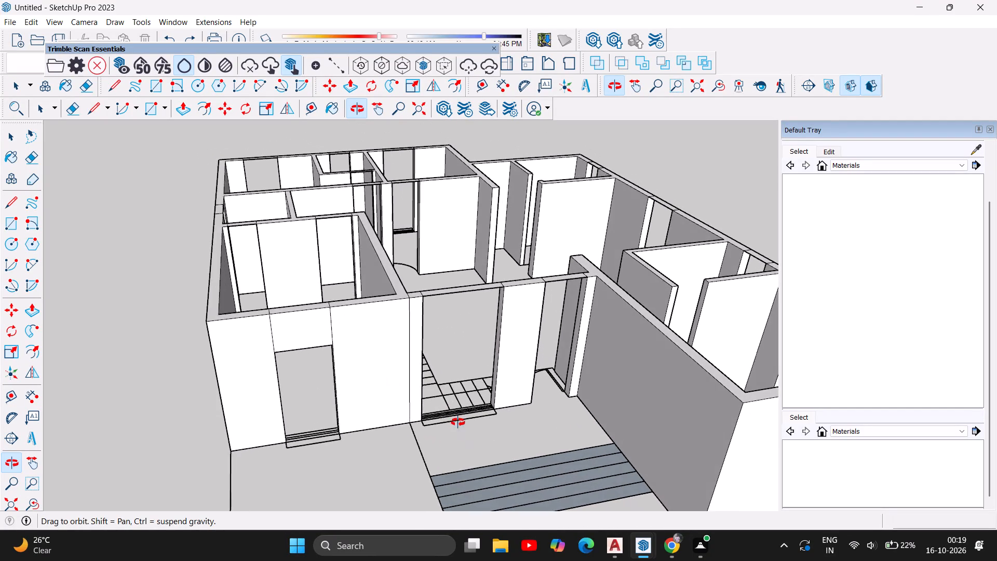
{"action": "left_click_drag", "start_coordinate": [458, 422], "coordinate": [507, 336]}
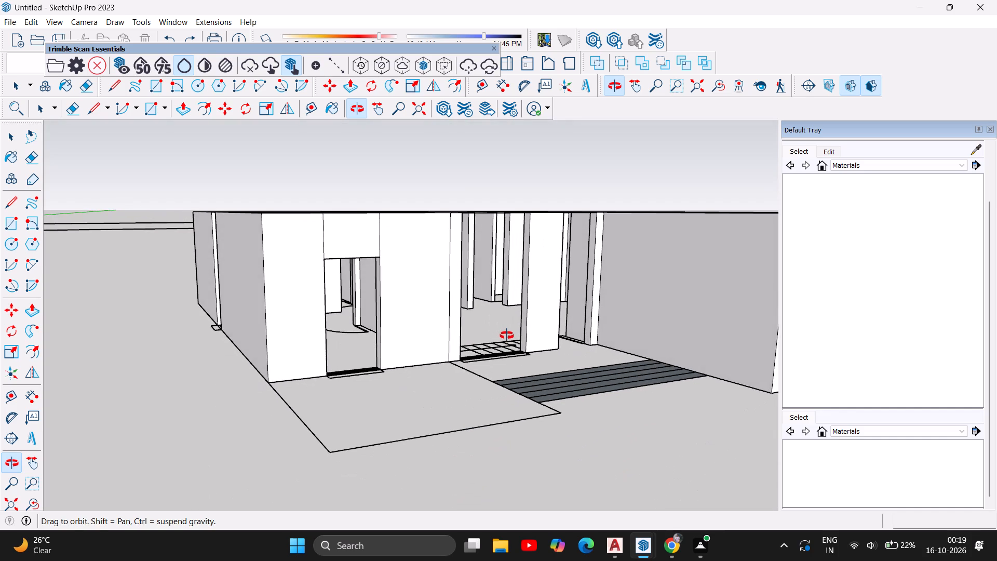
{"action": "left_click_drag", "start_coordinate": [507, 336], "coordinate": [369, 393]}
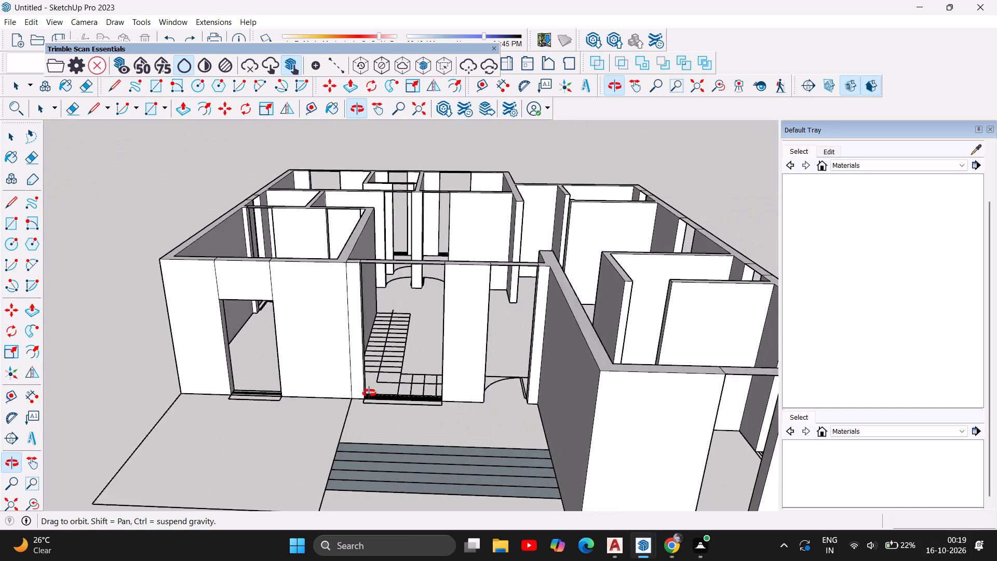
{"action": "left_click_drag", "start_coordinate": [369, 393], "coordinate": [357, 394]}
{"action": "scroll", "coordinate": [387, 295], "scroll_direction": "up", "scroll_amount": 2}
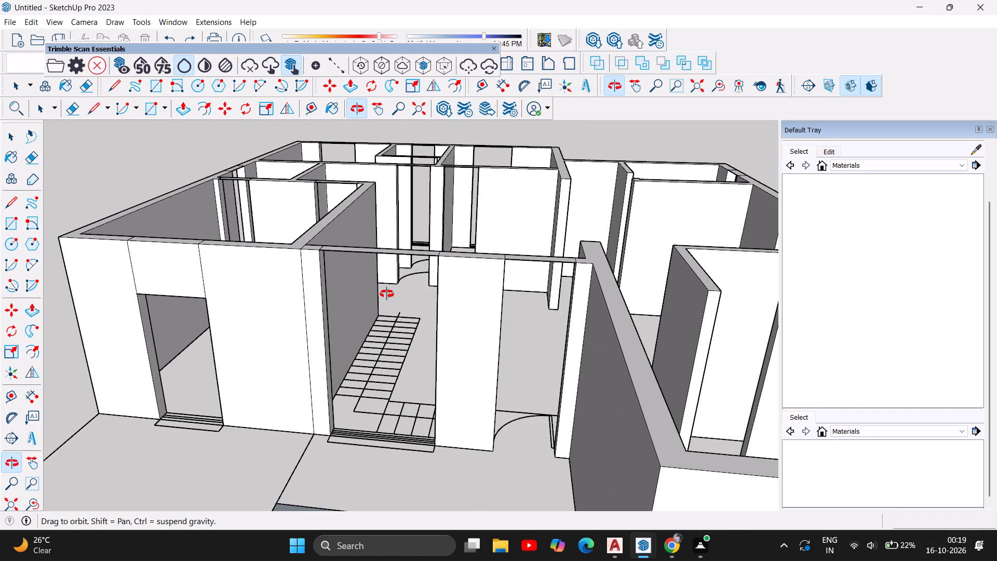
Examine the front wall beside the staircase and the whole room layout from above, from both the front and the opposite side.
{"action": "scroll", "coordinate": [382, 266], "scroll_direction": "up", "scroll_amount": 3}
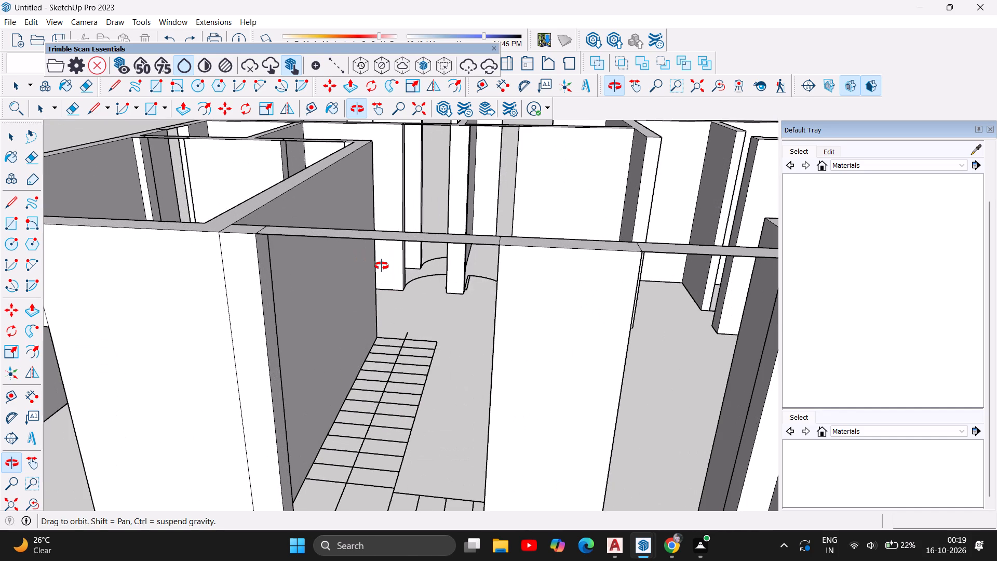
{"action": "left_click_drag", "start_coordinate": [362, 360], "coordinate": [450, 348]}
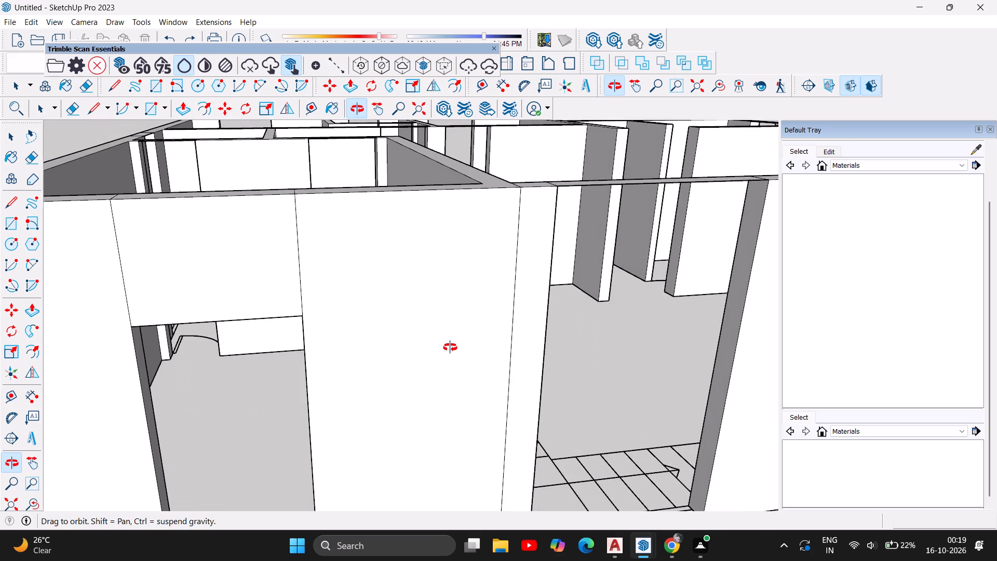
{"action": "left_click_drag", "start_coordinate": [450, 348], "coordinate": [337, 347]}
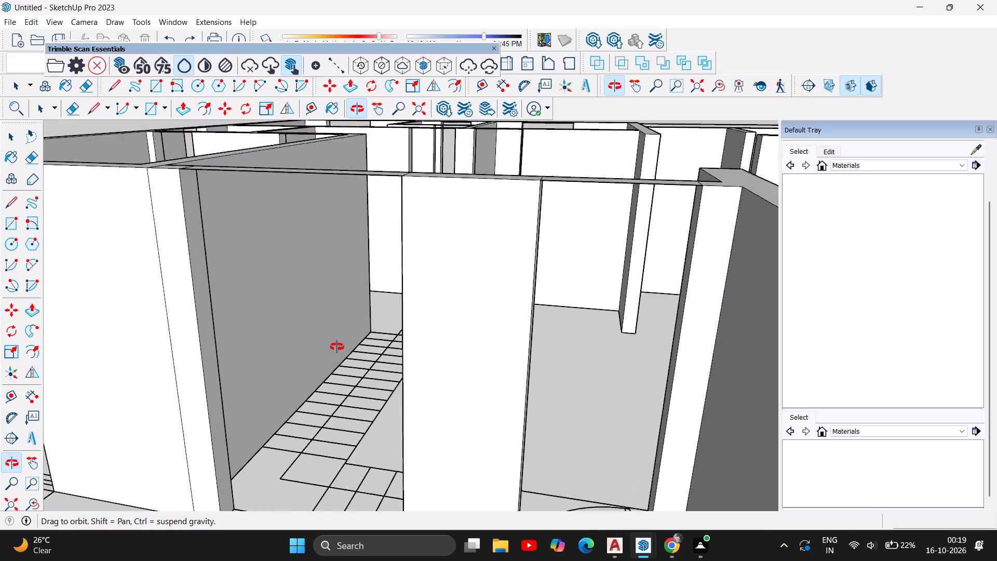
{"action": "left_click_drag", "start_coordinate": [337, 347], "coordinate": [337, 369]}
{"action": "scroll", "coordinate": [338, 368], "scroll_direction": "down", "scroll_amount": 4}
{"action": "left_click_drag", "start_coordinate": [478, 402], "coordinate": [478, 401]}
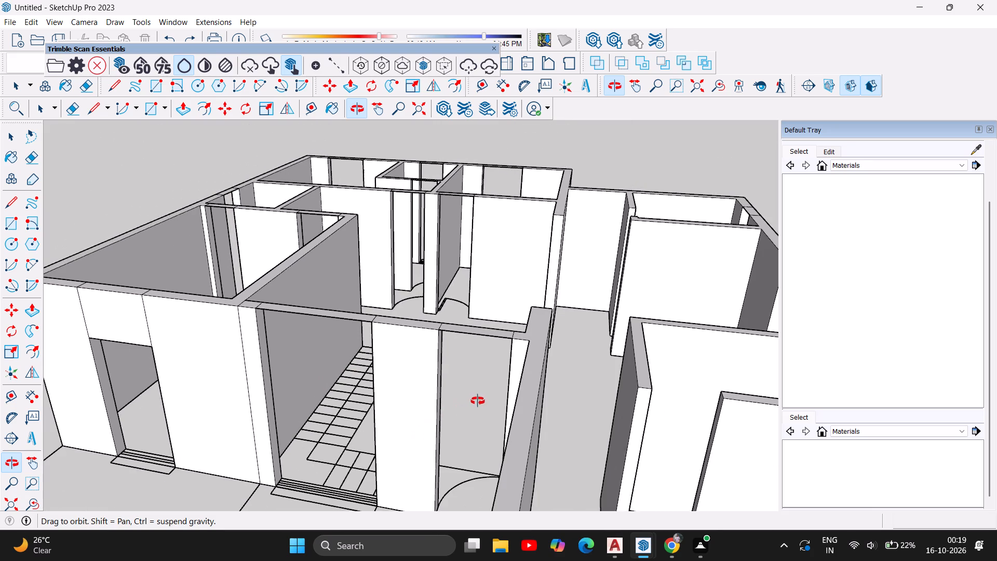
{"action": "left_click_drag", "start_coordinate": [478, 401], "coordinate": [515, 504]}
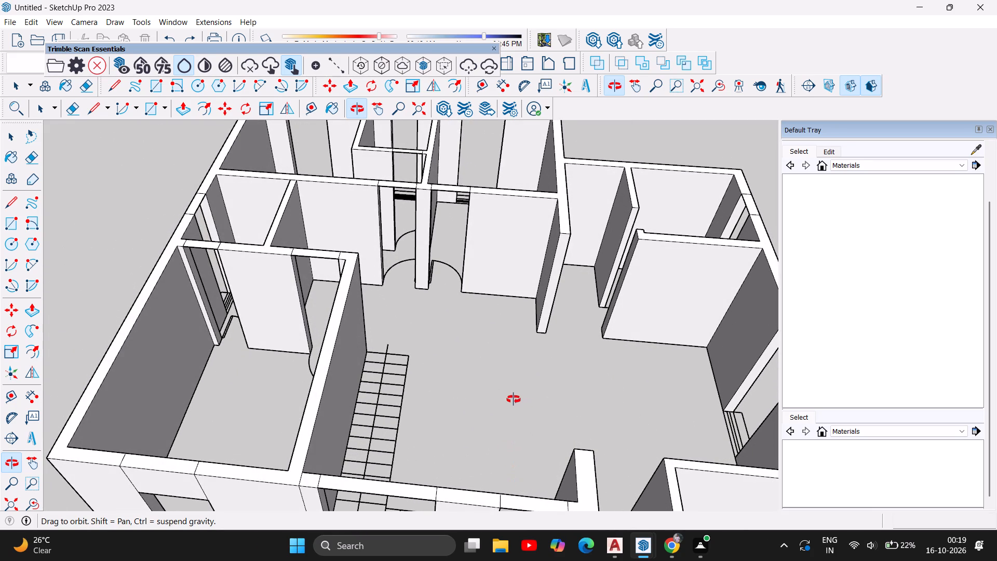
{"action": "scroll", "coordinate": [443, 416], "scroll_direction": "down", "scroll_amount": 2}
{"action": "left_click_drag", "start_coordinate": [530, 420], "coordinate": [428, 406]}
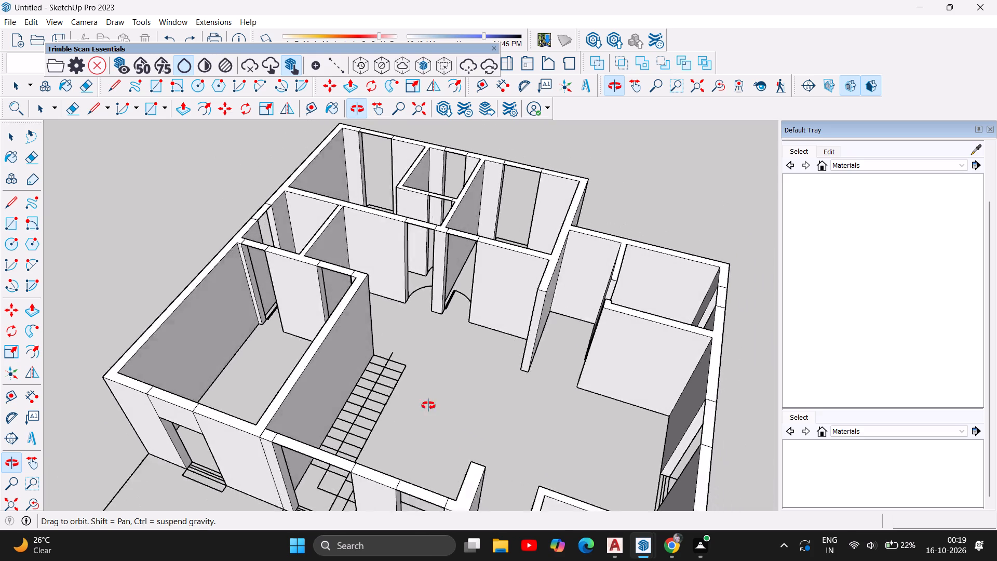
{"action": "left_click_drag", "start_coordinate": [428, 406], "coordinate": [222, 320]}
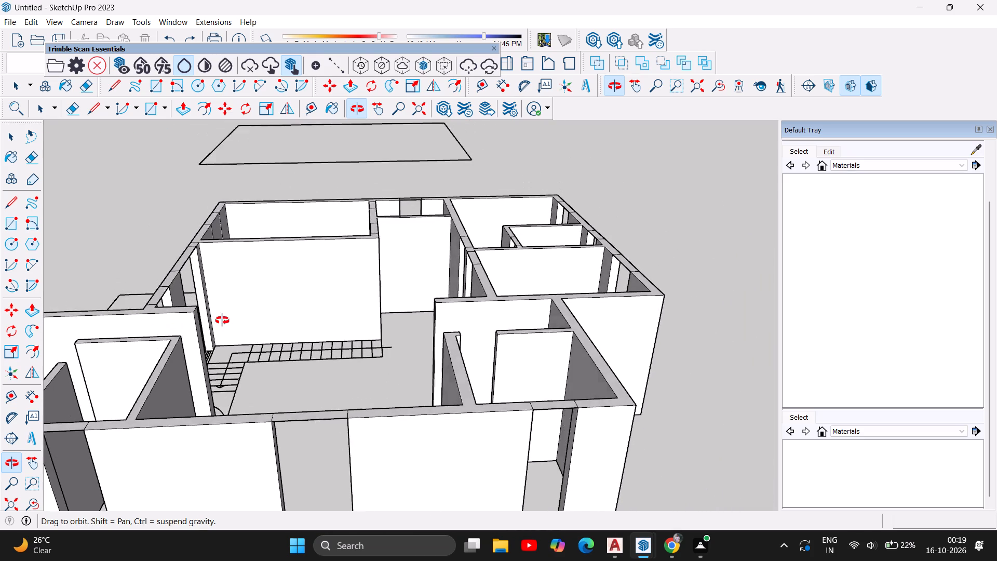
{"action": "left_click_drag", "start_coordinate": [222, 320], "coordinate": [207, 378]}
{"action": "scroll", "coordinate": [363, 386], "scroll_direction": "down", "scroll_amount": 2}
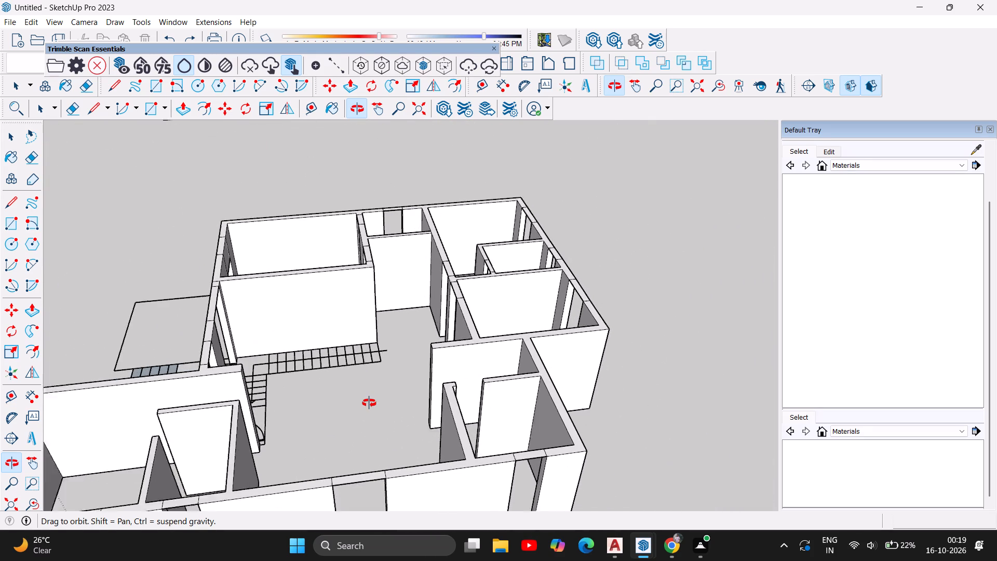
{"action": "scroll", "coordinate": [369, 403], "scroll_direction": "down", "scroll_amount": 2}
{"action": "left_click_drag", "start_coordinate": [359, 420], "coordinate": [711, 410]}
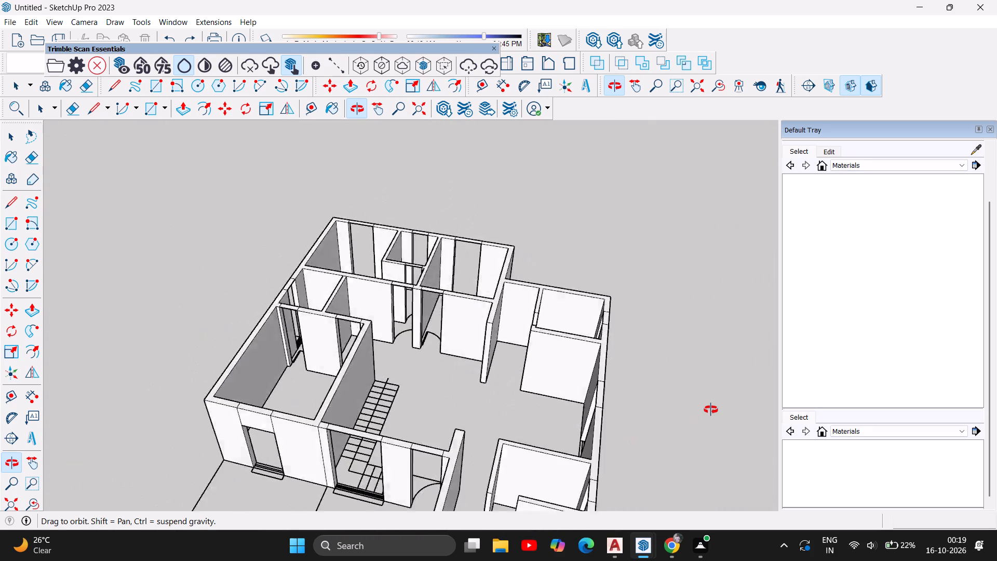
{"action": "left_click_drag", "start_coordinate": [711, 410], "coordinate": [712, 409]}
{"action": "left_click_drag", "start_coordinate": [457, 353], "coordinate": [468, 372]}
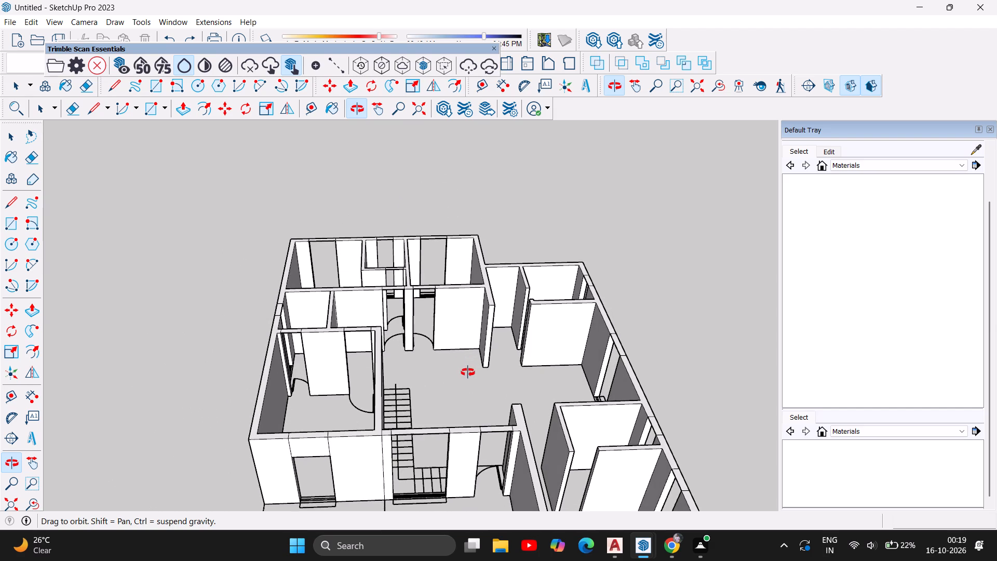
{"action": "left_click_drag", "start_coordinate": [468, 372], "coordinate": [480, 407]}
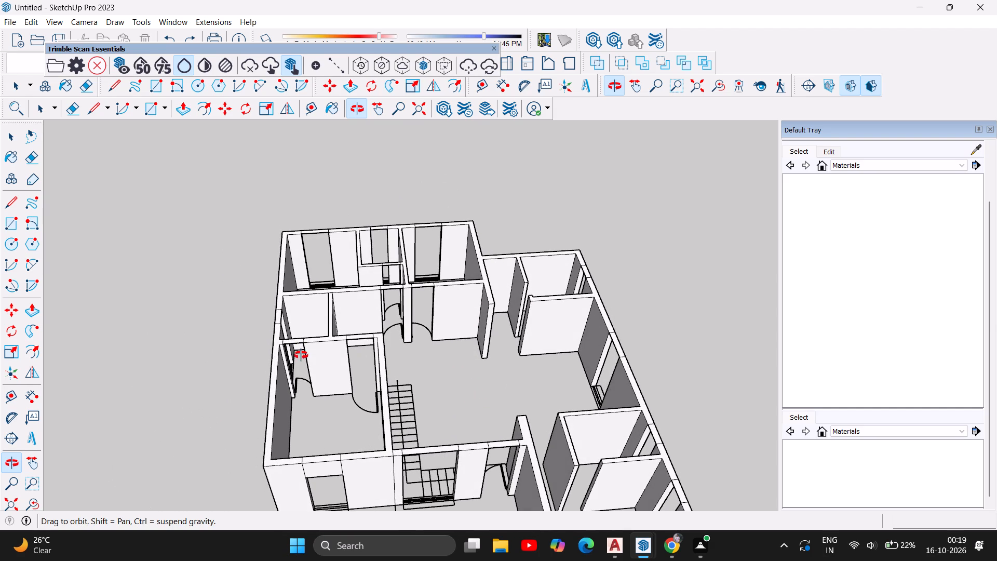
Examine the front corner room's doorways and its front opening up close, including the view through the opening and the front facade.
{"action": "scroll", "coordinate": [301, 355], "scroll_direction": "up", "scroll_amount": 7}
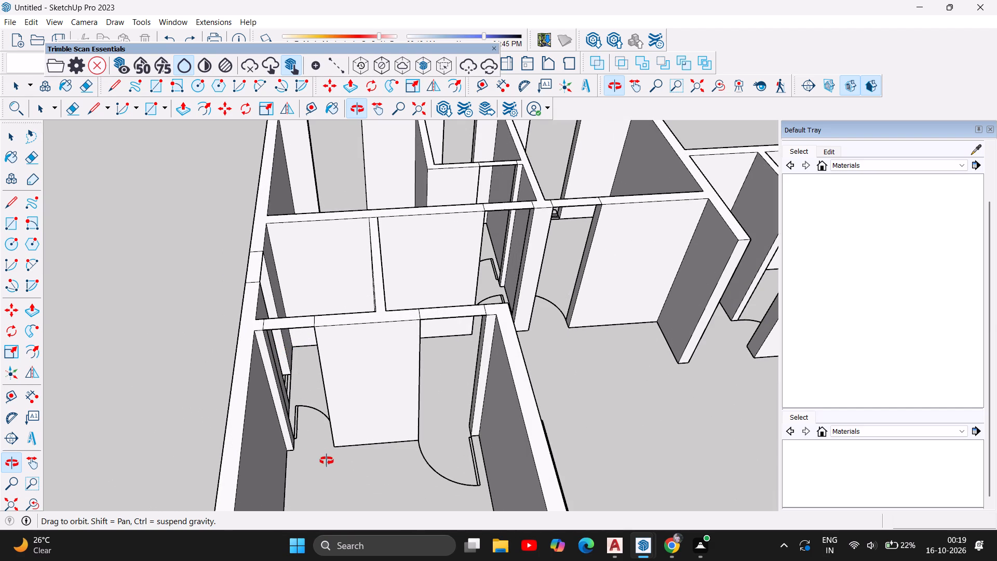
{"action": "left_click_drag", "start_coordinate": [331, 465], "coordinate": [314, 266]}
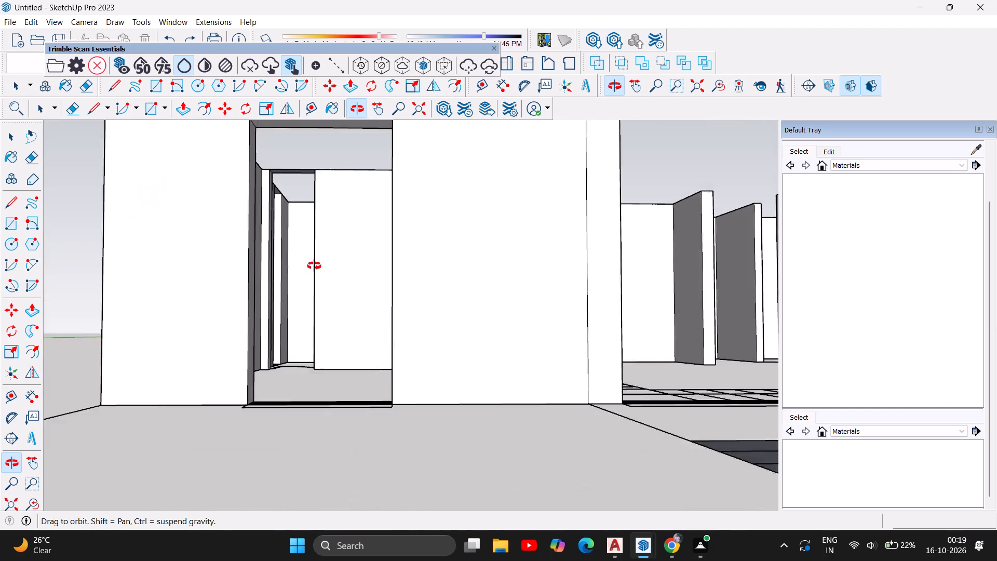
{"action": "left_click_drag", "start_coordinate": [314, 266], "coordinate": [313, 274]}
{"action": "scroll", "coordinate": [283, 238], "scroll_direction": "up", "scroll_amount": 2}
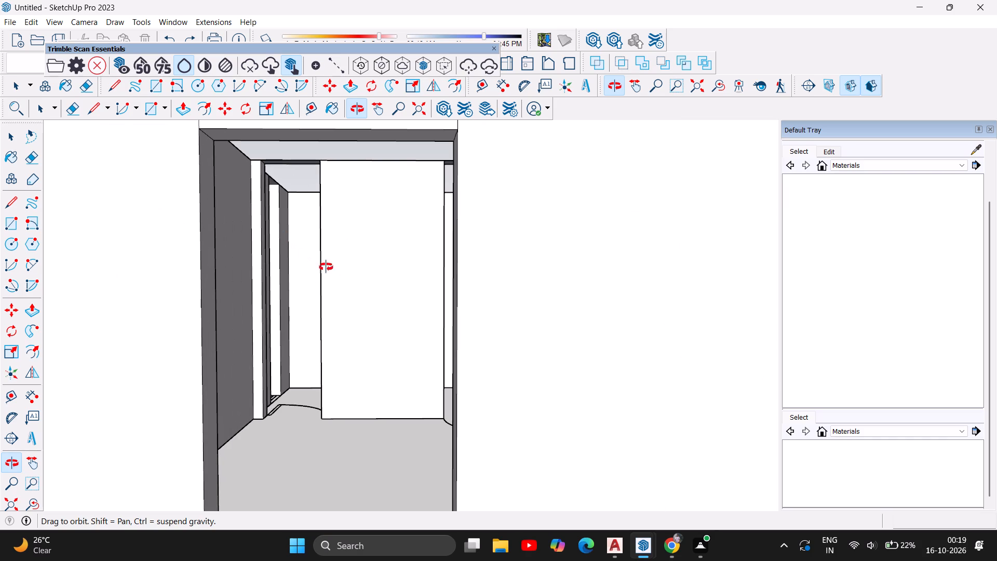
{"action": "scroll", "coordinate": [356, 279], "scroll_direction": "down", "scroll_amount": 3}
{"action": "left_click_drag", "start_coordinate": [346, 477], "coordinate": [347, 520]}
{"action": "scroll", "coordinate": [329, 367], "scroll_direction": "down", "scroll_amount": 4}
{"action": "left_click_drag", "start_coordinate": [356, 426], "coordinate": [367, 465]}
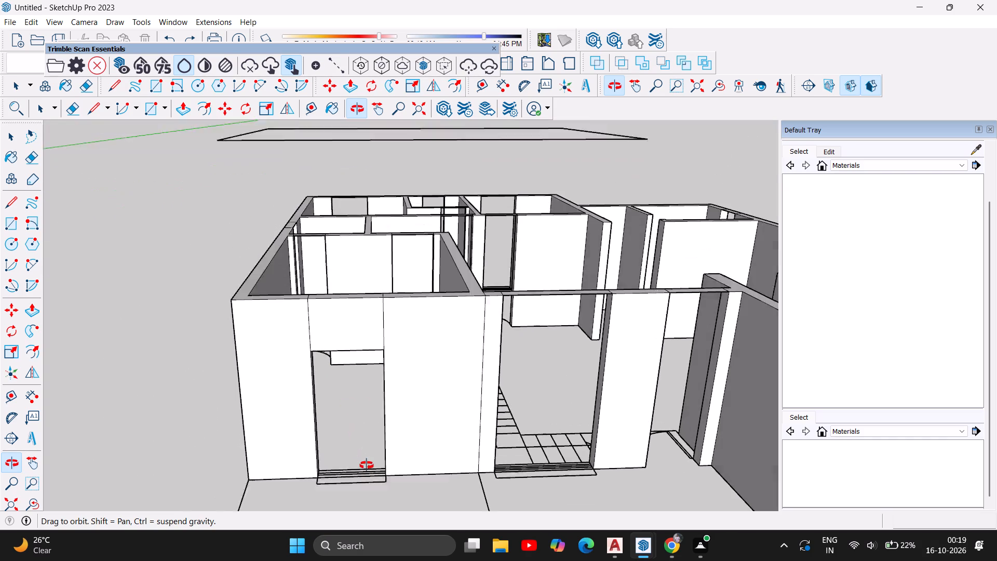
{"action": "left_click_drag", "start_coordinate": [367, 465], "coordinate": [311, 400]}
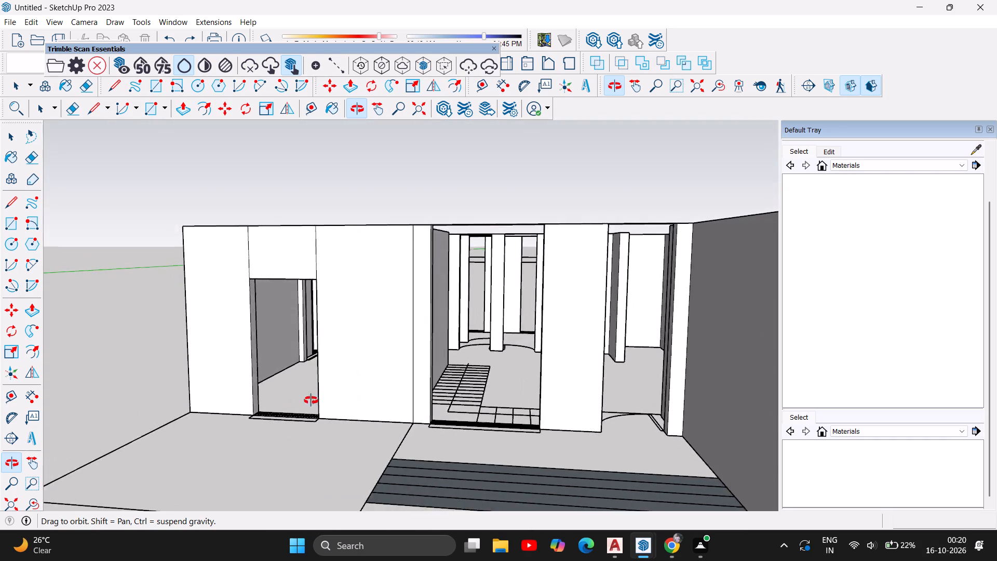
{"action": "left_click_drag", "start_coordinate": [311, 400], "coordinate": [330, 404]}
{"action": "scroll", "coordinate": [356, 416], "scroll_direction": "down", "scroll_amount": 2}
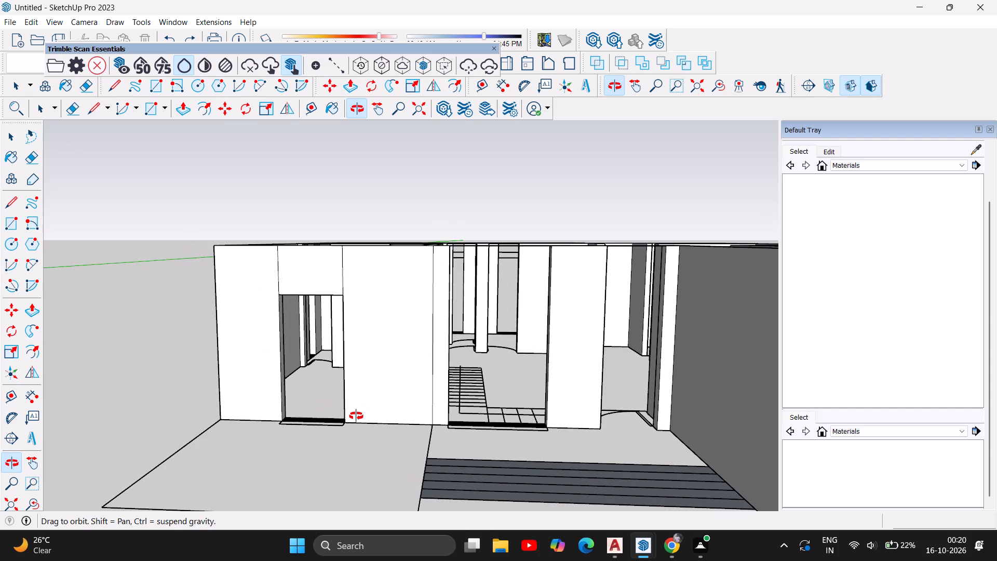
{"action": "left_click_drag", "start_coordinate": [323, 409], "coordinate": [331, 468]}
{"action": "scroll", "coordinate": [355, 419], "scroll_direction": "down", "scroll_amount": 3}
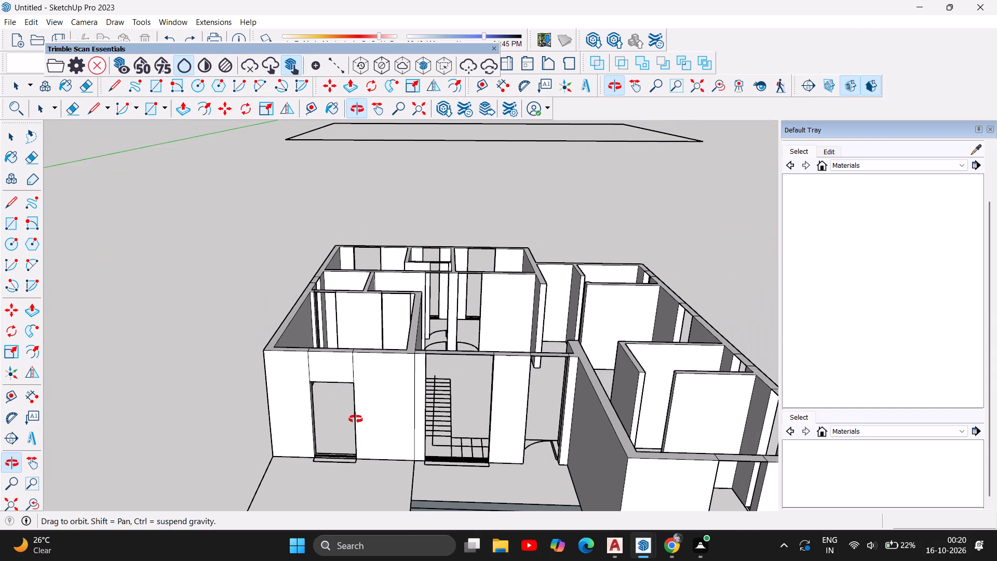
{"action": "left_click_drag", "start_coordinate": [339, 450], "coordinate": [344, 496]}
{"action": "scroll", "coordinate": [338, 312], "scroll_direction": "down", "scroll_amount": 3}
{"action": "left_click_drag", "start_coordinate": [350, 334], "coordinate": [354, 373]}
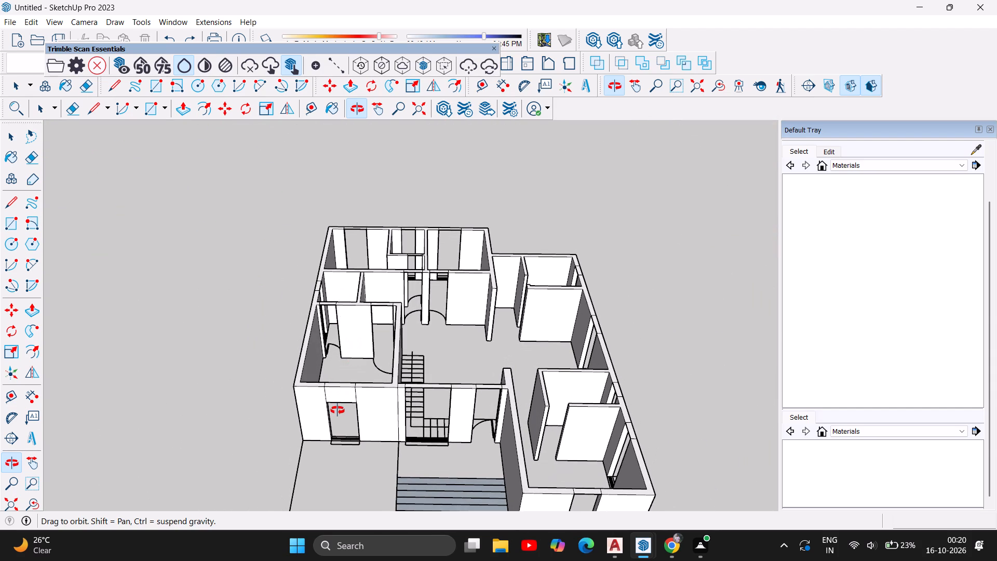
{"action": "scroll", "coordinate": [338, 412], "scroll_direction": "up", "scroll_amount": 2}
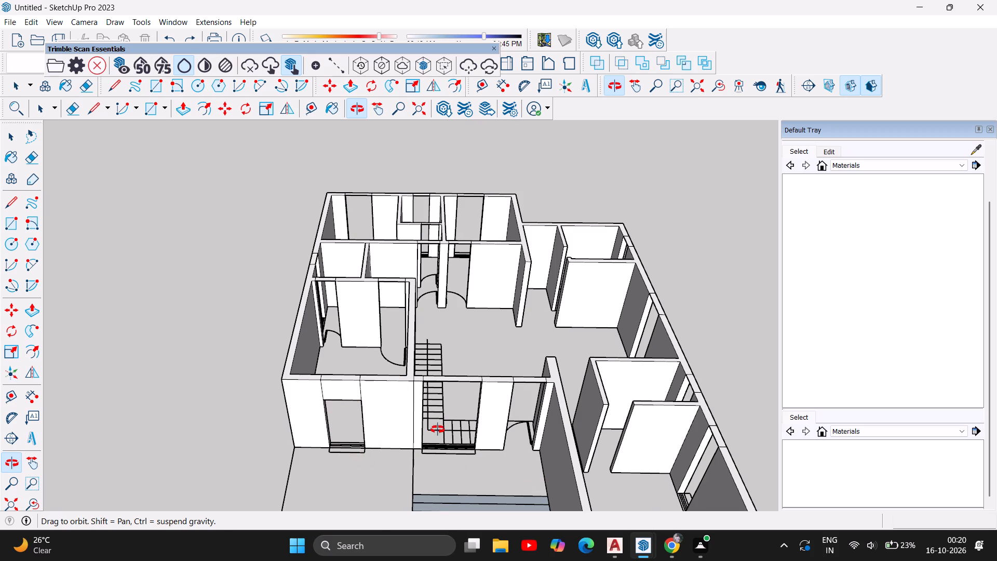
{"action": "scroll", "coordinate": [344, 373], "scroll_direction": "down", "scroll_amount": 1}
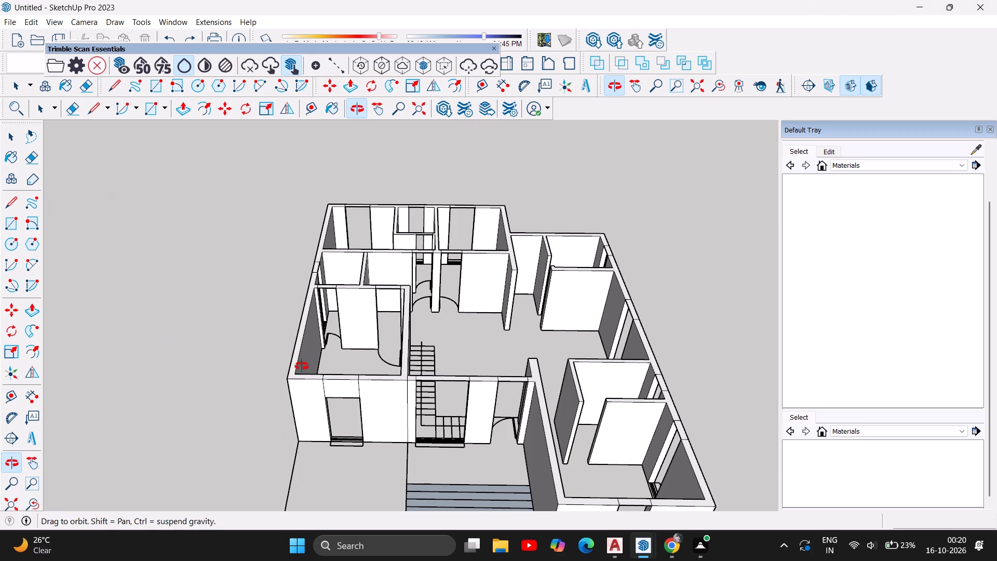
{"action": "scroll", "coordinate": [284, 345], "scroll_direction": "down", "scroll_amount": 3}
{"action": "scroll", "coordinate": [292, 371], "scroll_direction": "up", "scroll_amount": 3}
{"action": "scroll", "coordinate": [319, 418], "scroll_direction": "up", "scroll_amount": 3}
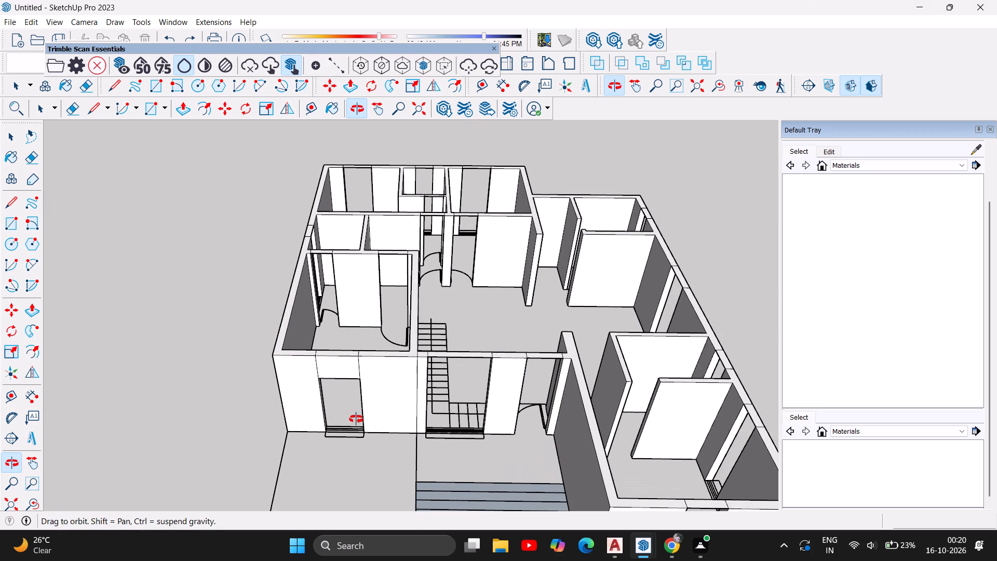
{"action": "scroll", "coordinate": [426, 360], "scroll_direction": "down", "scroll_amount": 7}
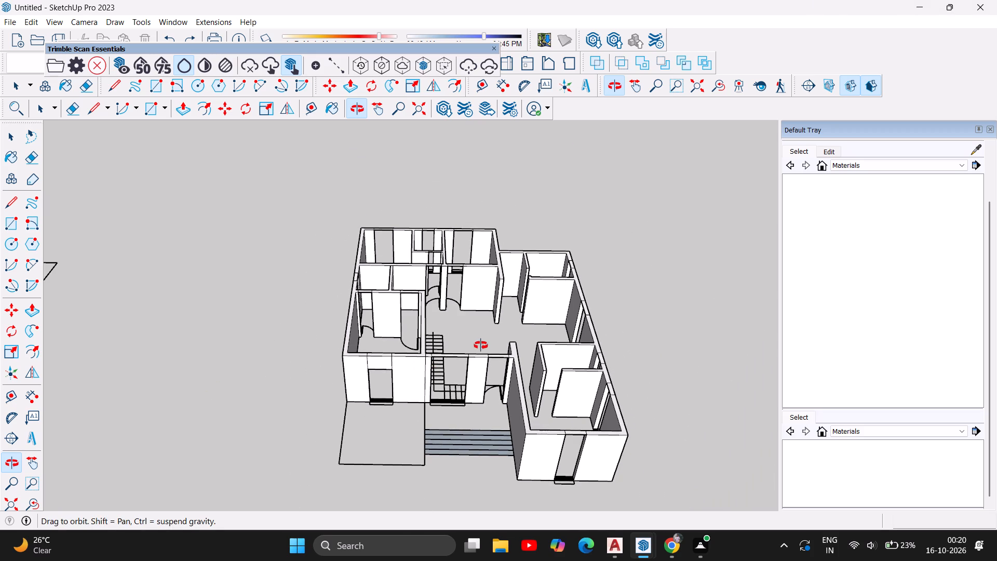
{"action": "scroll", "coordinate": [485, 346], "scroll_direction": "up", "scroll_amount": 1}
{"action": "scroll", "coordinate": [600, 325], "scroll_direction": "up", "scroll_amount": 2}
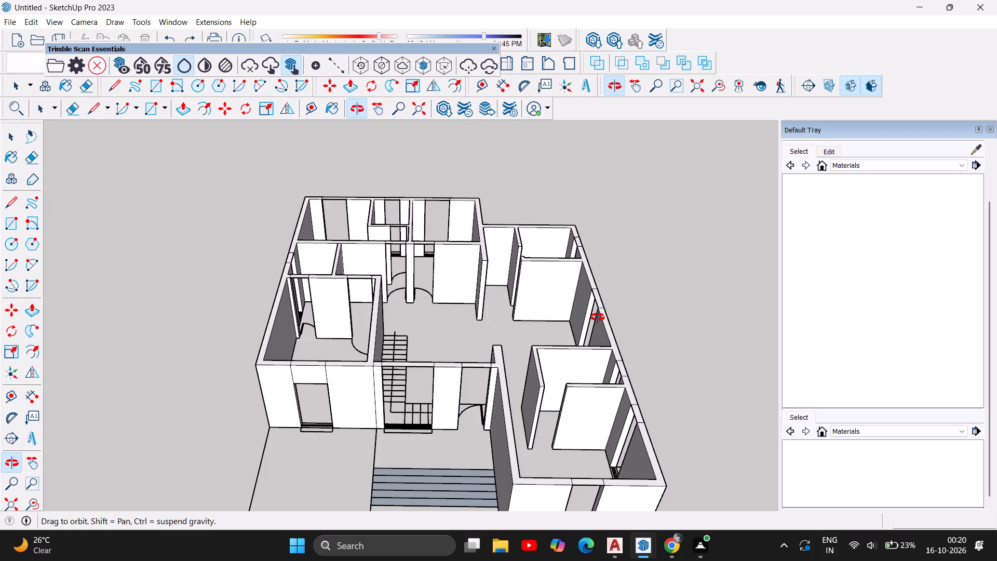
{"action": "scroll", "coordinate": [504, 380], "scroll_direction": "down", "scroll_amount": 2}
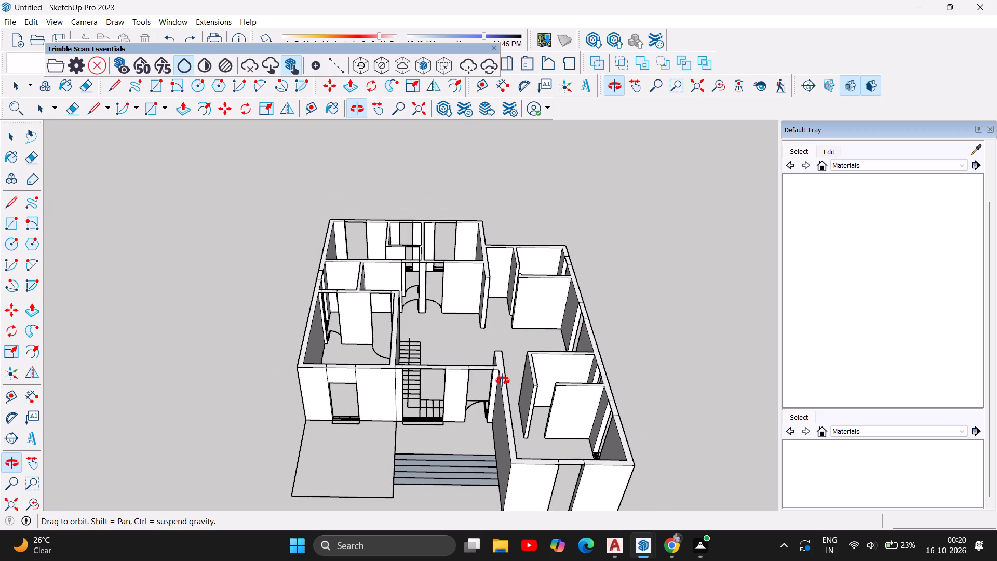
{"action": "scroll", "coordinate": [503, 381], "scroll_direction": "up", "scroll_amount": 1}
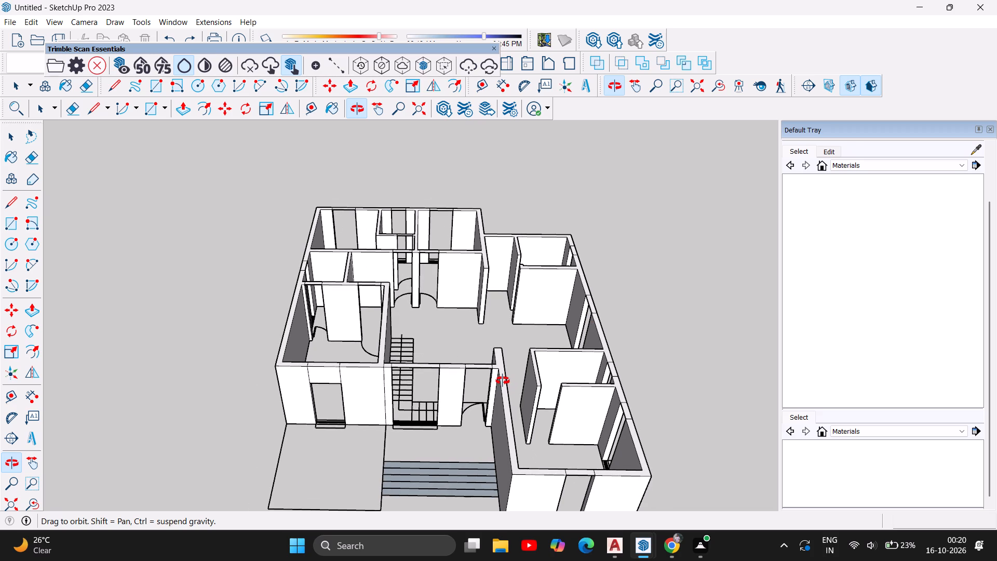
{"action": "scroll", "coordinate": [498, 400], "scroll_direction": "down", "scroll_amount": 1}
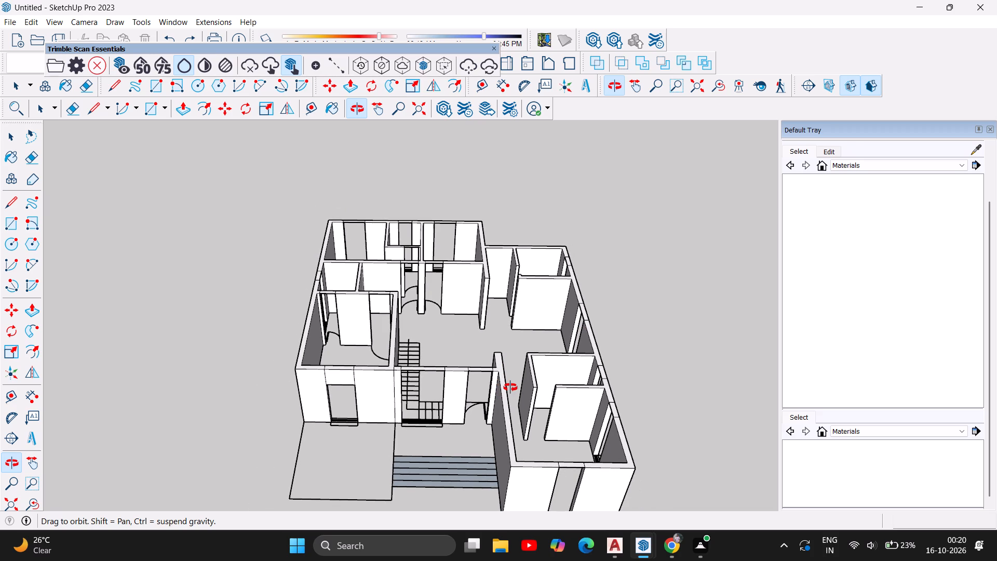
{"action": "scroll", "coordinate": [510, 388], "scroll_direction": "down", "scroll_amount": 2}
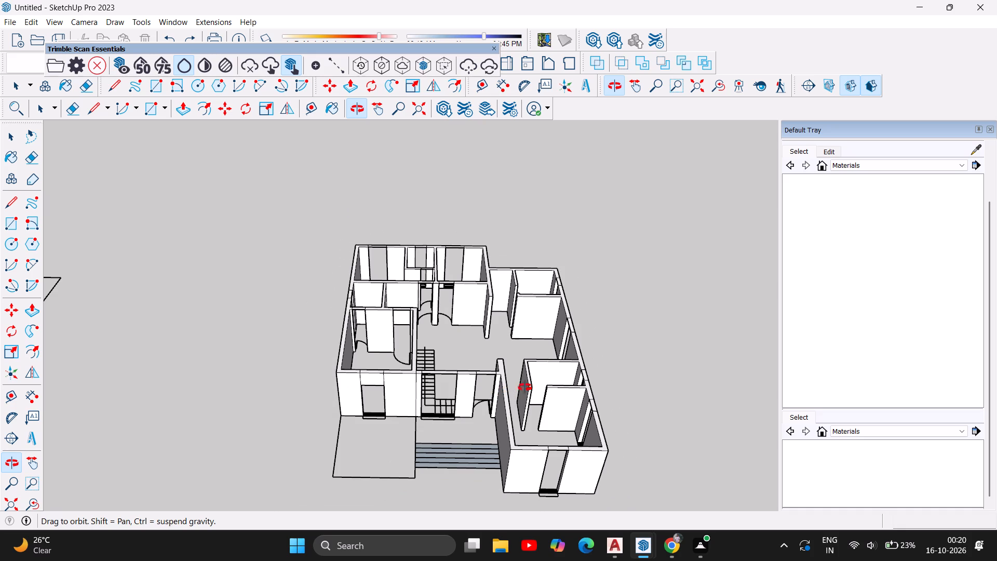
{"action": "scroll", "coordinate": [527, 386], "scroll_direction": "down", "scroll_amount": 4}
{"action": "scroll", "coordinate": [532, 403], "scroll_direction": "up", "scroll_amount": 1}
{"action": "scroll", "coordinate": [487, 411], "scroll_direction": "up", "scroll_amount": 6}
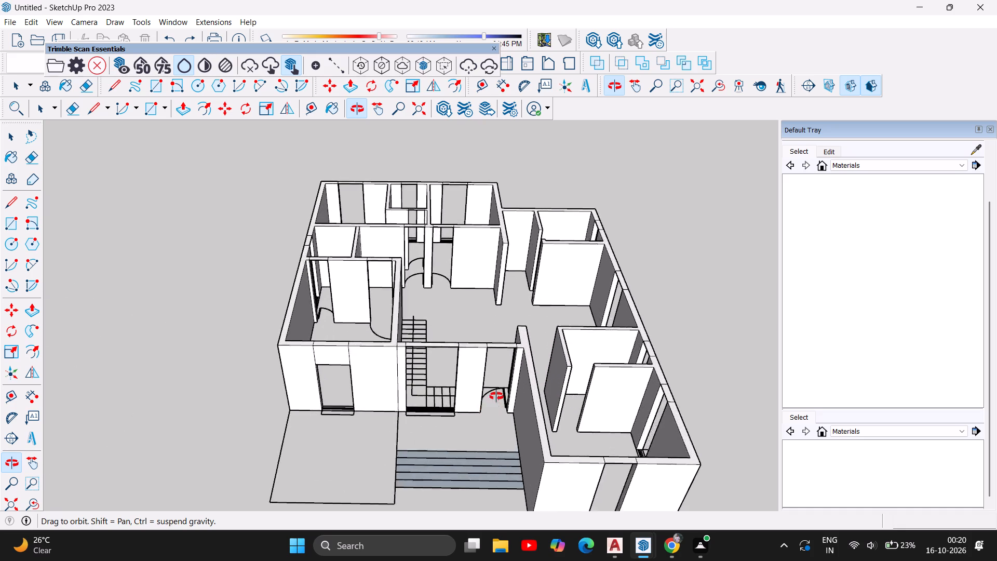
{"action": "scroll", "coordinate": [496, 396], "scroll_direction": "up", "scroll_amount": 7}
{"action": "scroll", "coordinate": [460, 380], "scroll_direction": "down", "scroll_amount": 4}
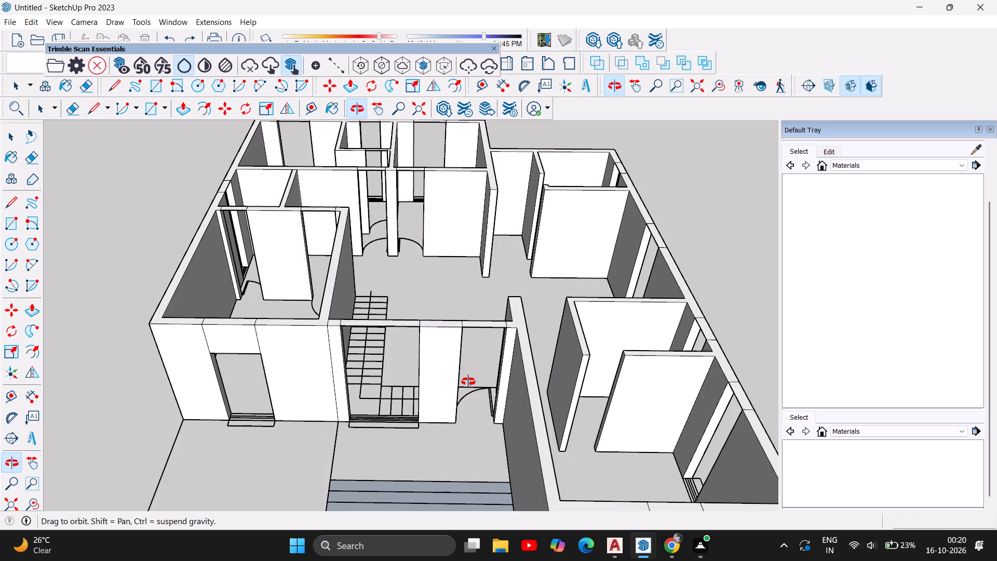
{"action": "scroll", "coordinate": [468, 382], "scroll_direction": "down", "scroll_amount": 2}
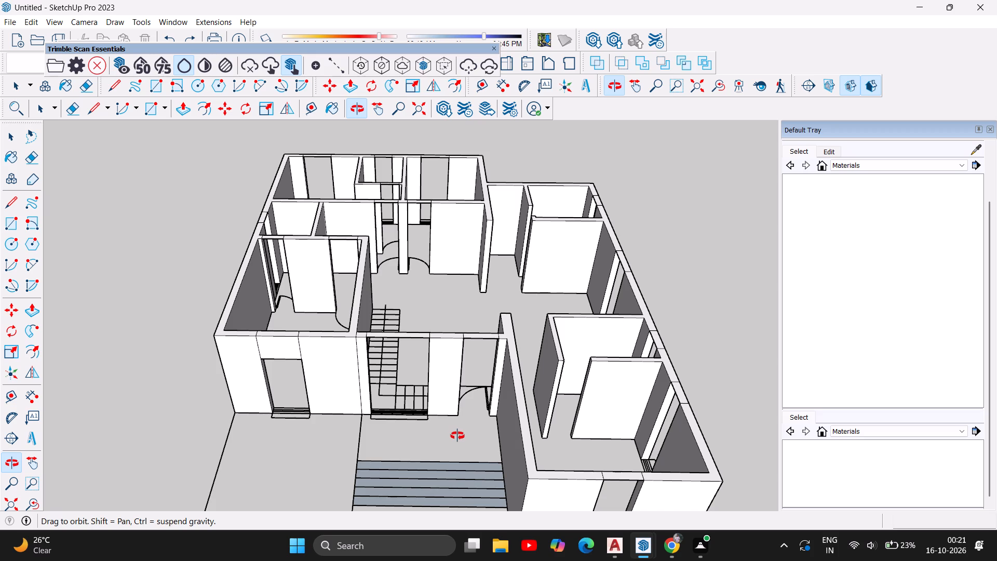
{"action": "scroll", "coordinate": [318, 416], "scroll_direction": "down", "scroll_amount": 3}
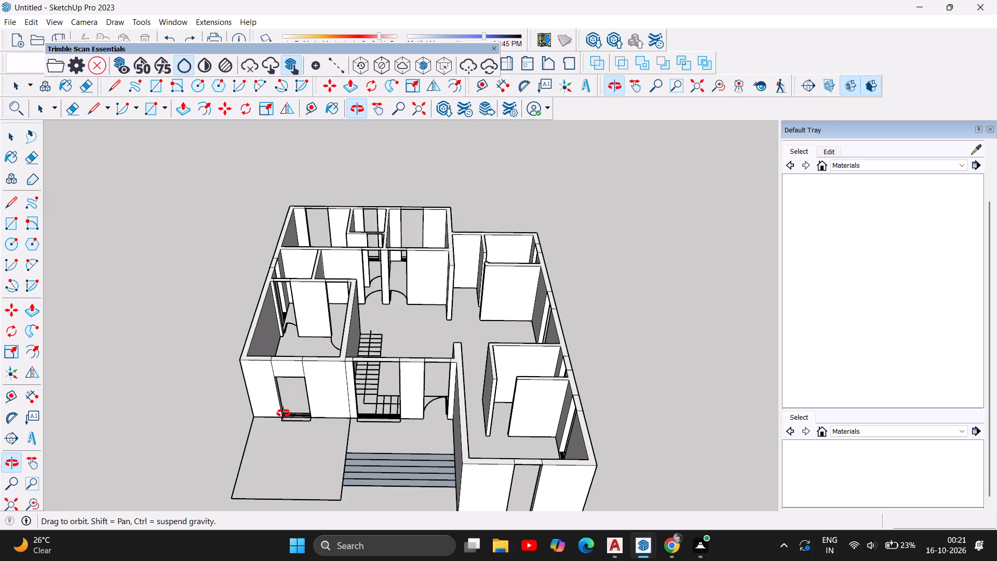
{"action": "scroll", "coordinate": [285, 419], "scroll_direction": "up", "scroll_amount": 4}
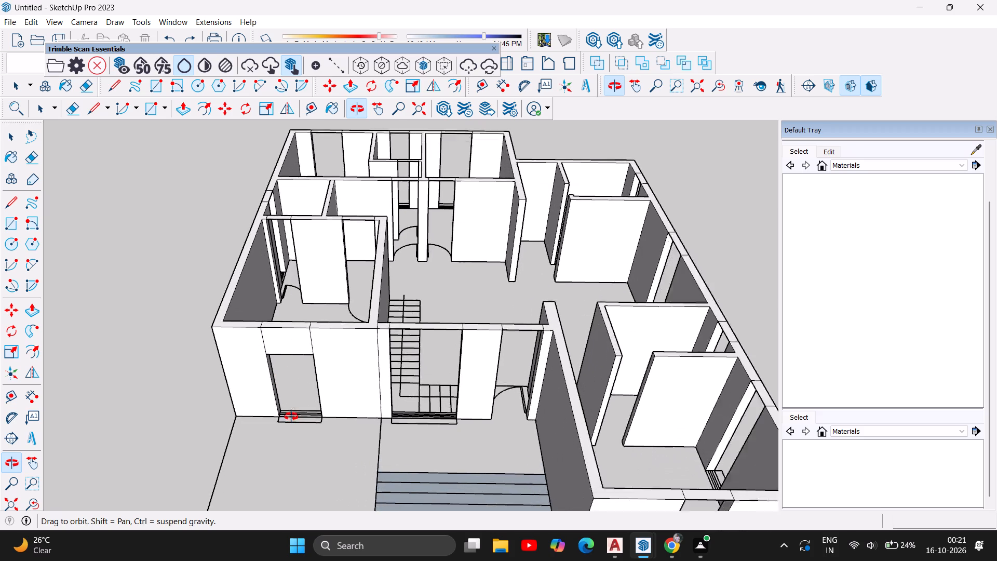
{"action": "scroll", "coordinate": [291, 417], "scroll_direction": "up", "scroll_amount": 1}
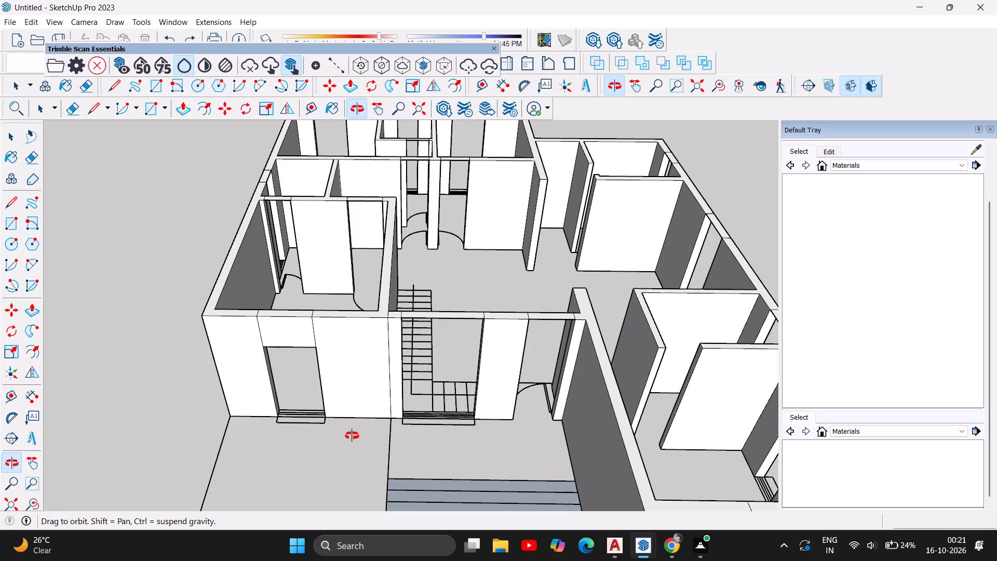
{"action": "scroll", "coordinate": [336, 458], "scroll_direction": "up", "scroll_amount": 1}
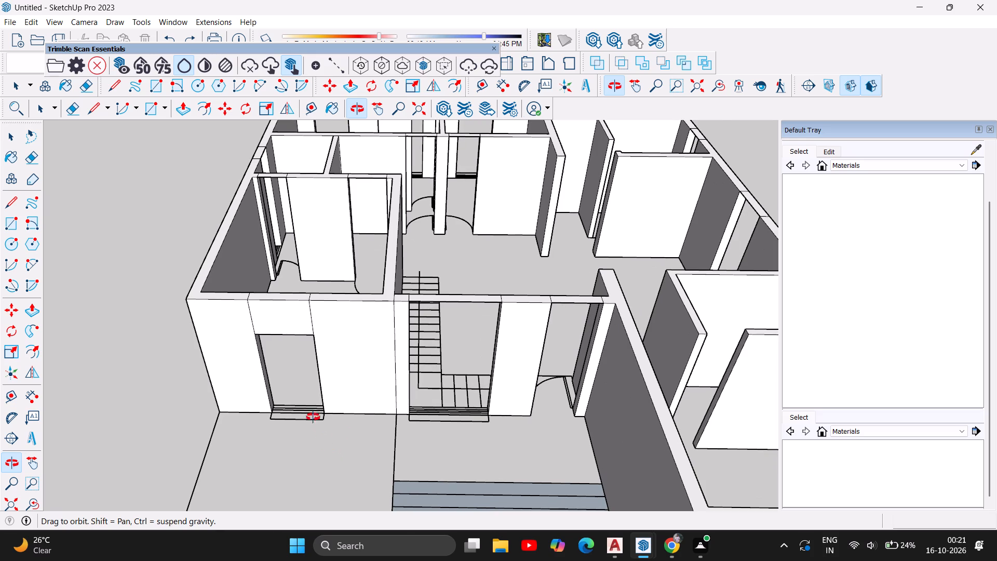
Examine the whole room layout, the staircase area and the outer wall openings from above and from several sides.
{"action": "scroll", "coordinate": [298, 417], "scroll_direction": "up", "scroll_amount": 1}
{"action": "scroll", "coordinate": [299, 417], "scroll_direction": "down", "scroll_amount": 3}
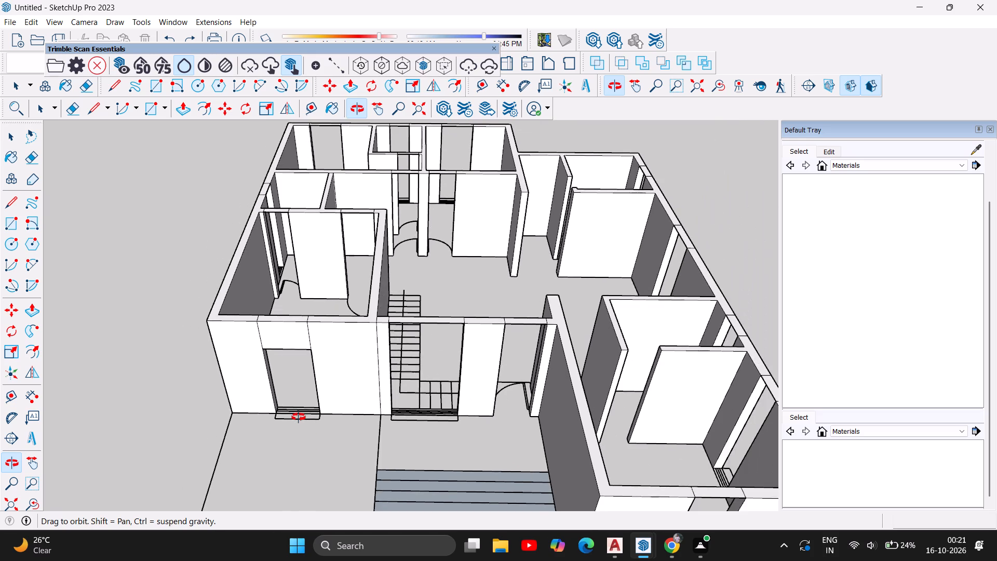
{"action": "scroll", "coordinate": [299, 419], "scroll_direction": "down", "scroll_amount": 1}
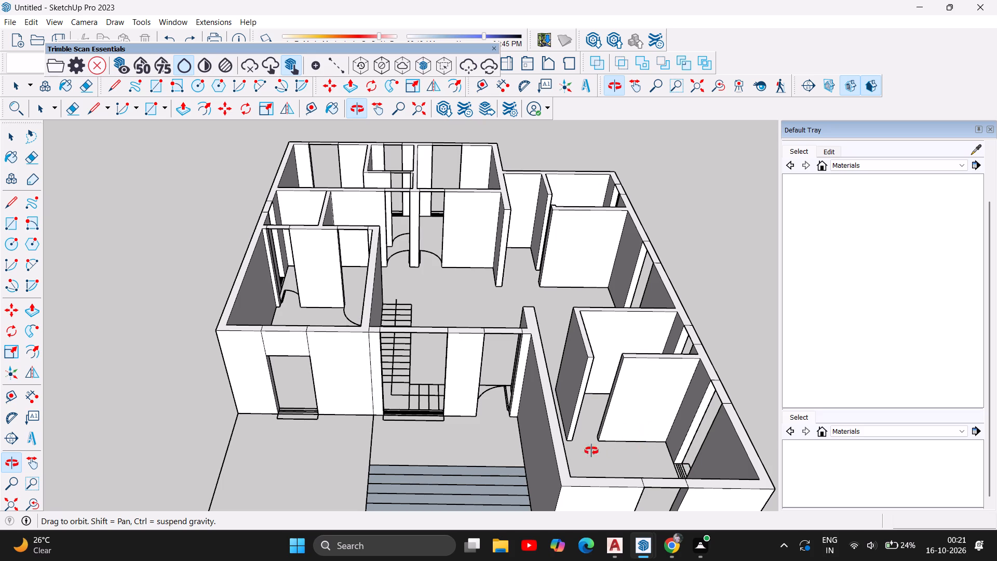
{"action": "left_click_drag", "start_coordinate": [522, 281], "coordinate": [456, 346]}
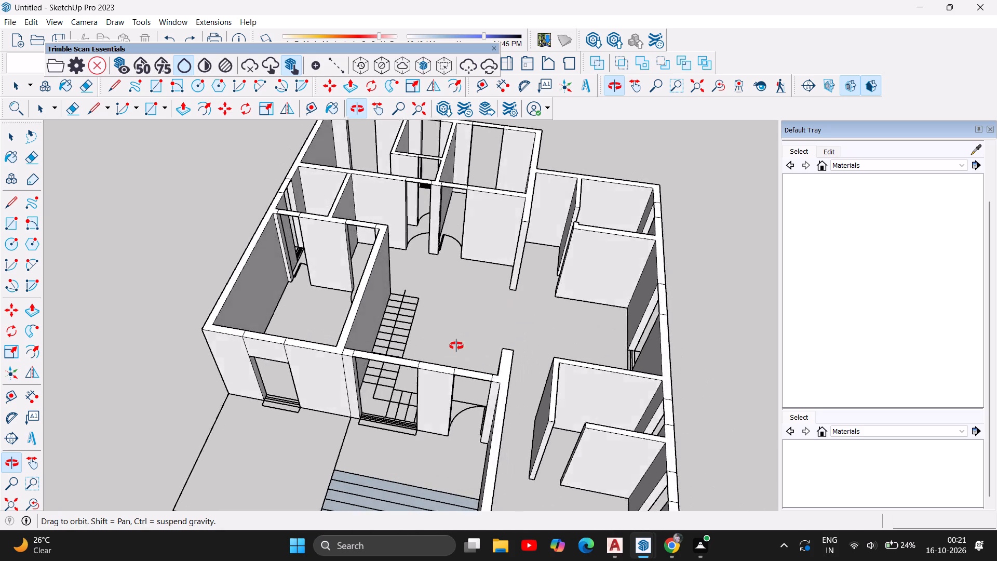
{"action": "left_click_drag", "start_coordinate": [456, 346], "coordinate": [703, 306]}
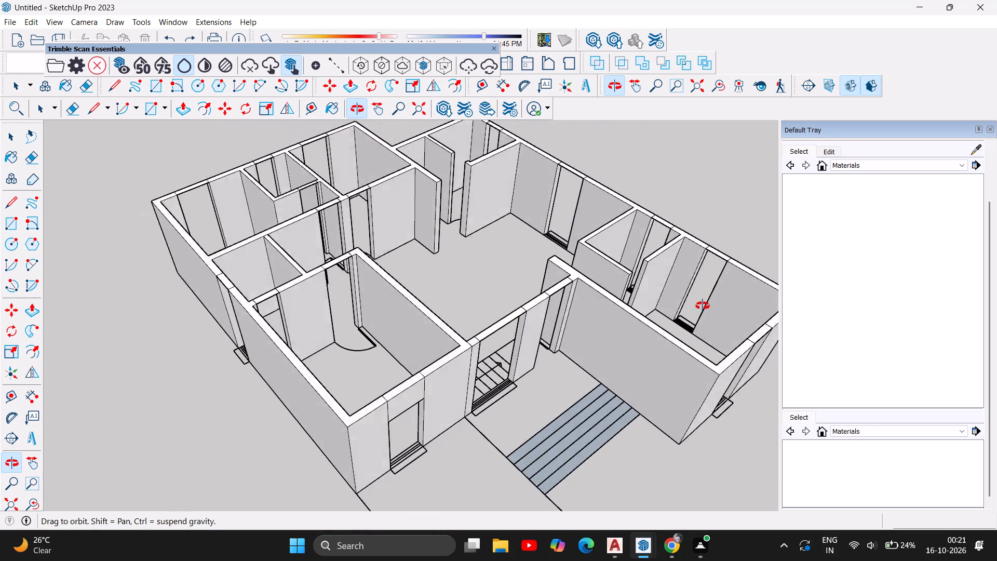
{"action": "left_click_drag", "start_coordinate": [703, 306], "coordinate": [440, 286]}
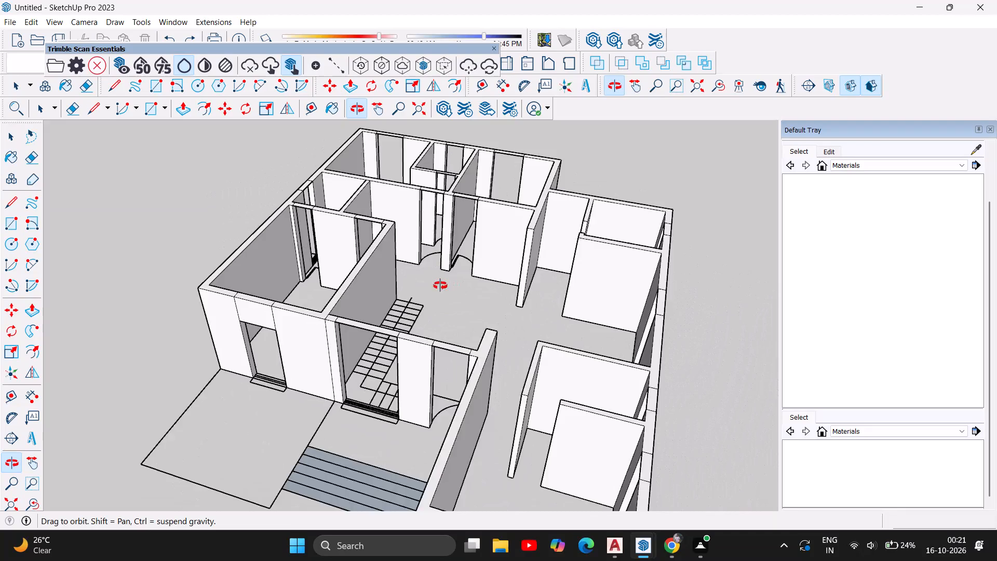
{"action": "left_click_drag", "start_coordinate": [440, 286], "coordinate": [403, 291]}
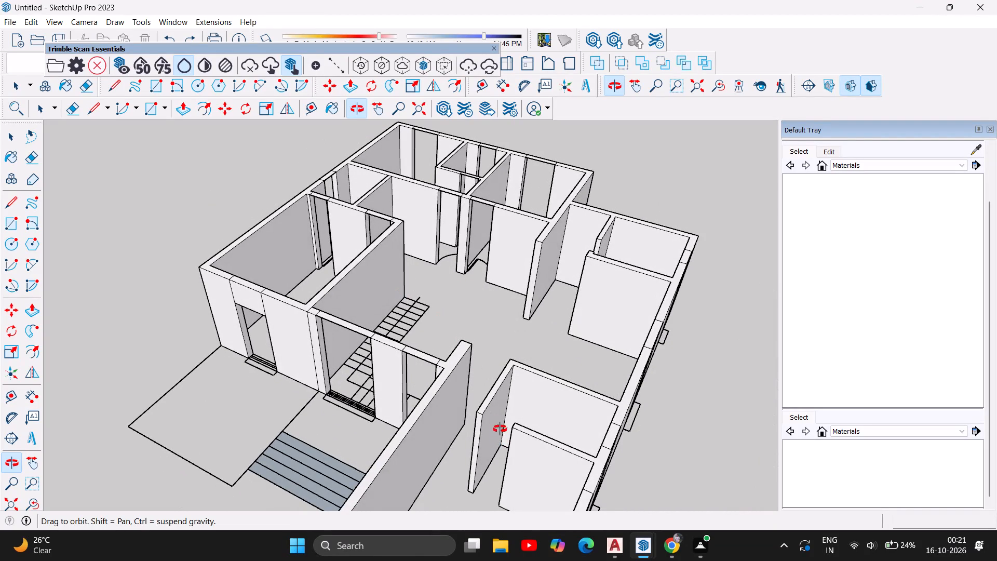
{"action": "scroll", "coordinate": [360, 309], "scroll_direction": "down", "scroll_amount": 5}
{"action": "left_click_drag", "start_coordinate": [438, 405], "coordinate": [435, 415]}
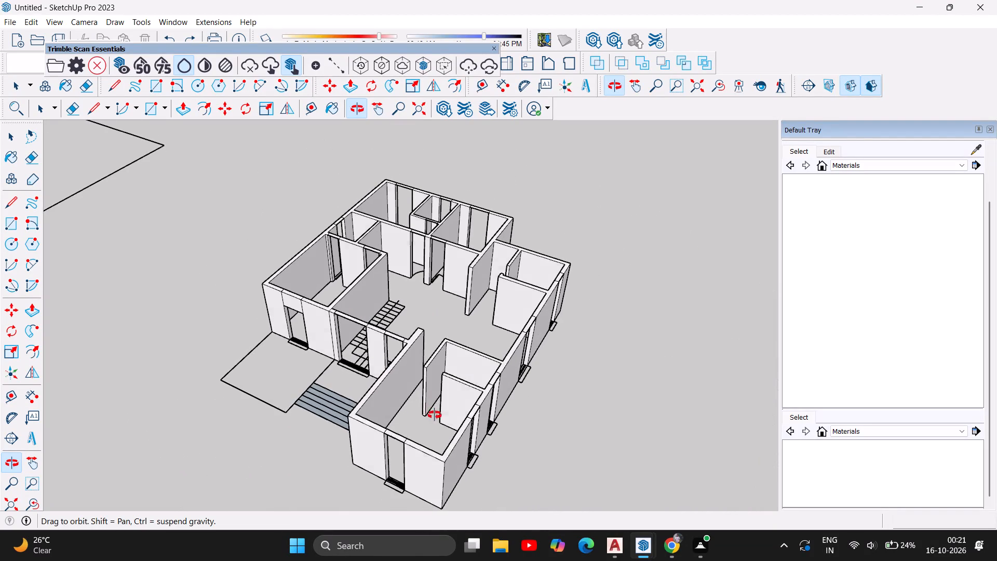
{"action": "left_click_drag", "start_coordinate": [435, 415], "coordinate": [442, 474]}
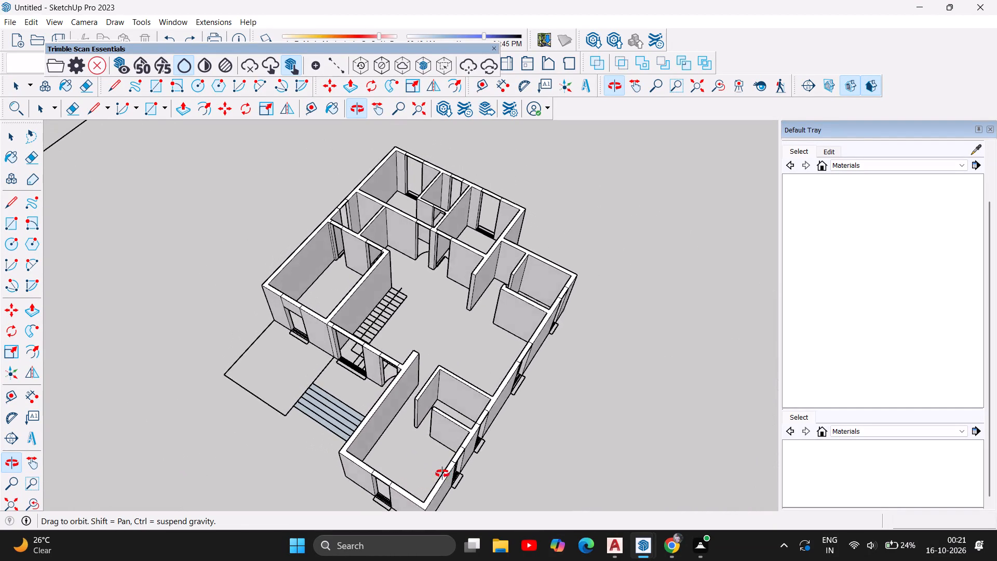
{"action": "left_click_drag", "start_coordinate": [442, 474], "coordinate": [446, 473]}
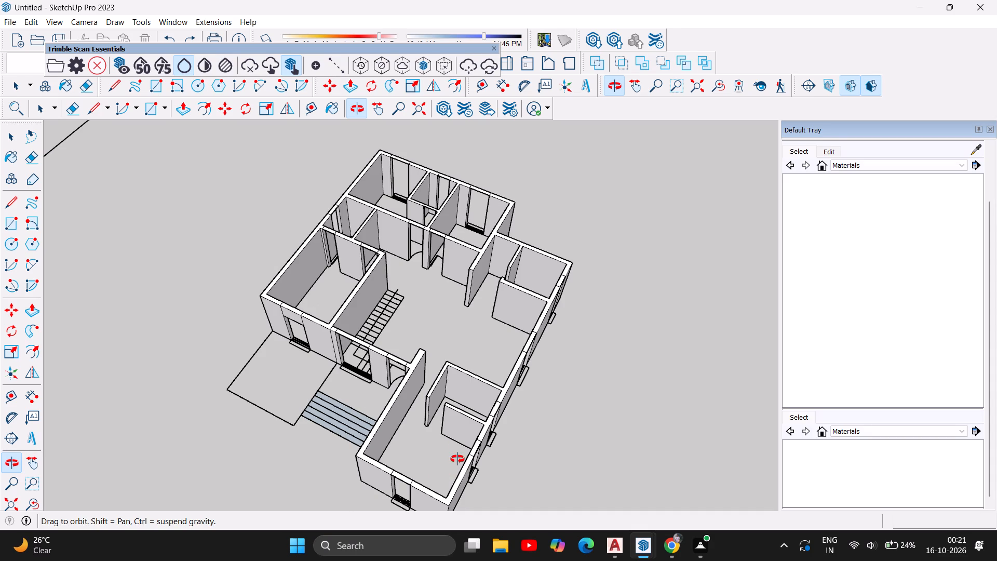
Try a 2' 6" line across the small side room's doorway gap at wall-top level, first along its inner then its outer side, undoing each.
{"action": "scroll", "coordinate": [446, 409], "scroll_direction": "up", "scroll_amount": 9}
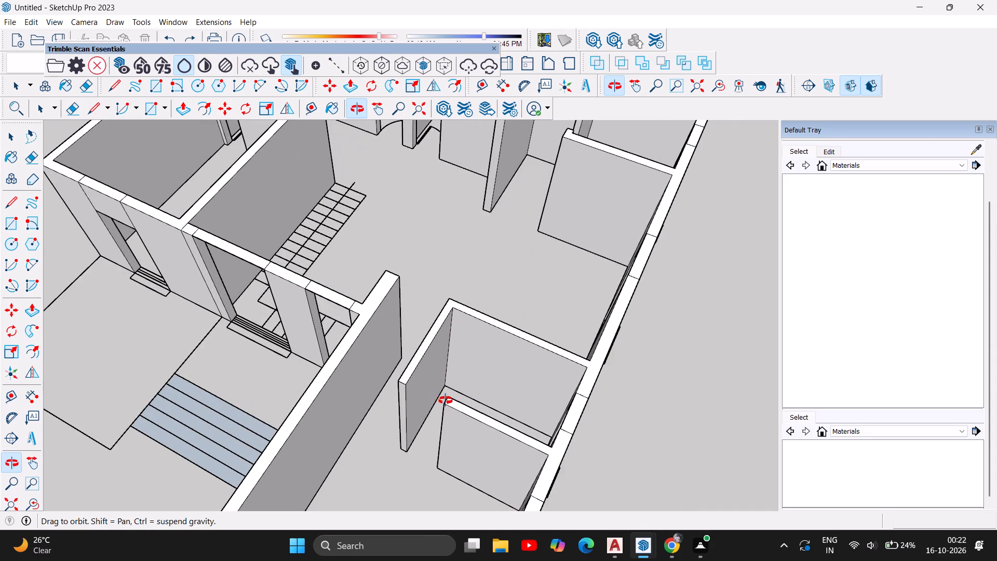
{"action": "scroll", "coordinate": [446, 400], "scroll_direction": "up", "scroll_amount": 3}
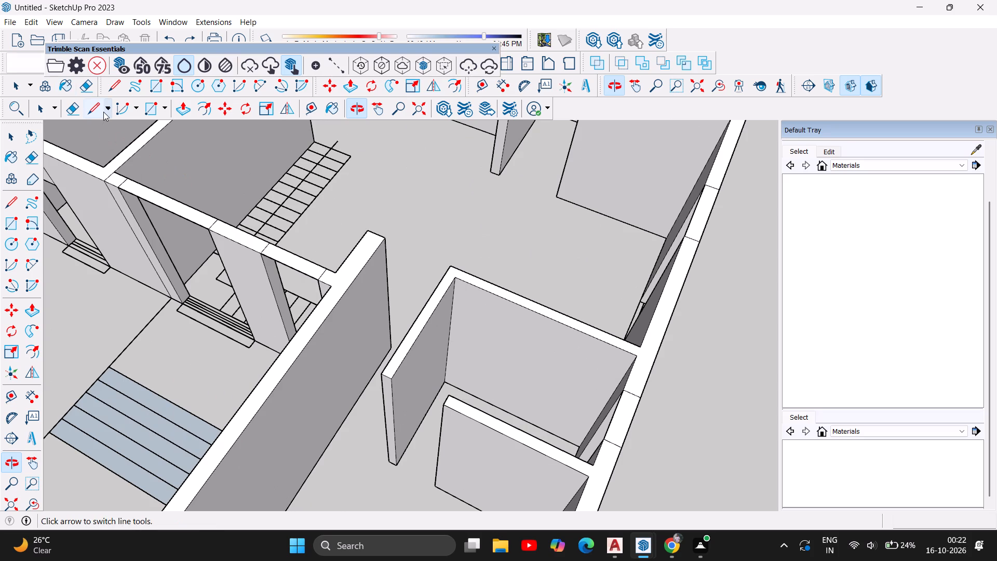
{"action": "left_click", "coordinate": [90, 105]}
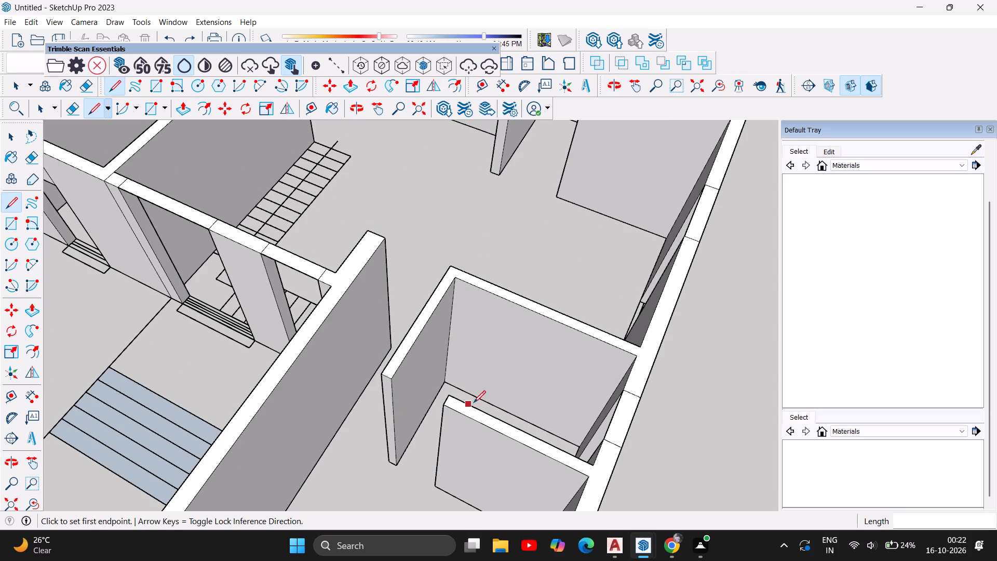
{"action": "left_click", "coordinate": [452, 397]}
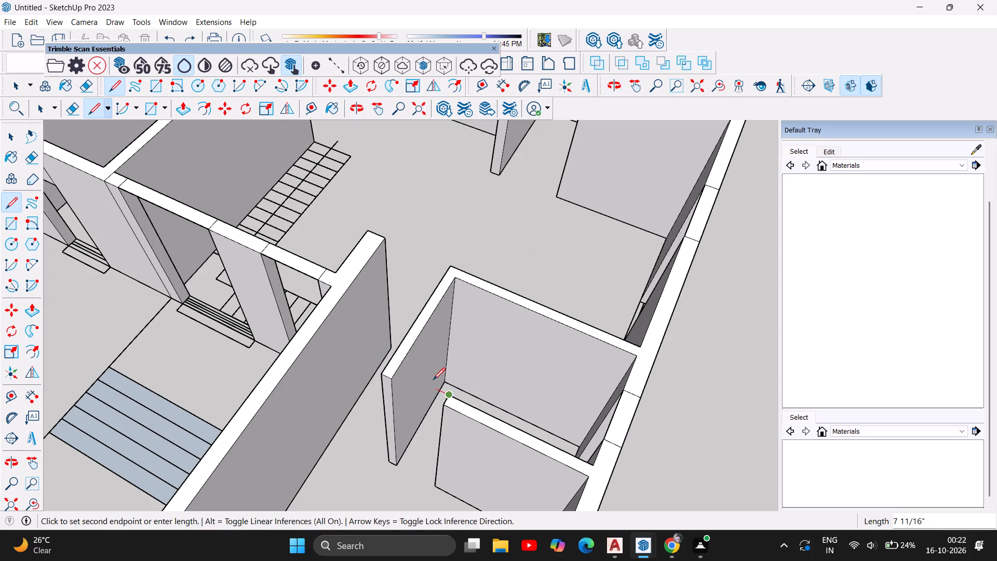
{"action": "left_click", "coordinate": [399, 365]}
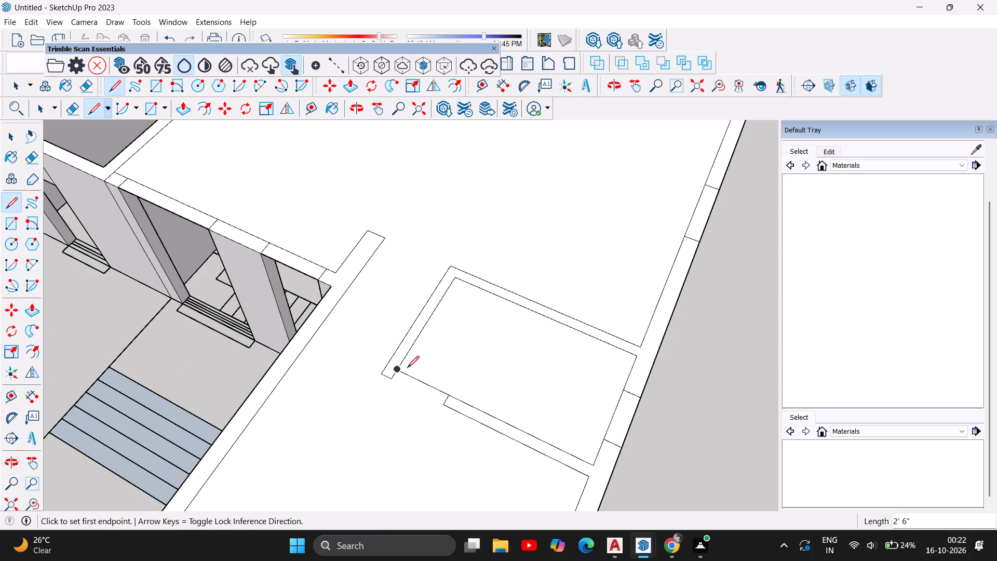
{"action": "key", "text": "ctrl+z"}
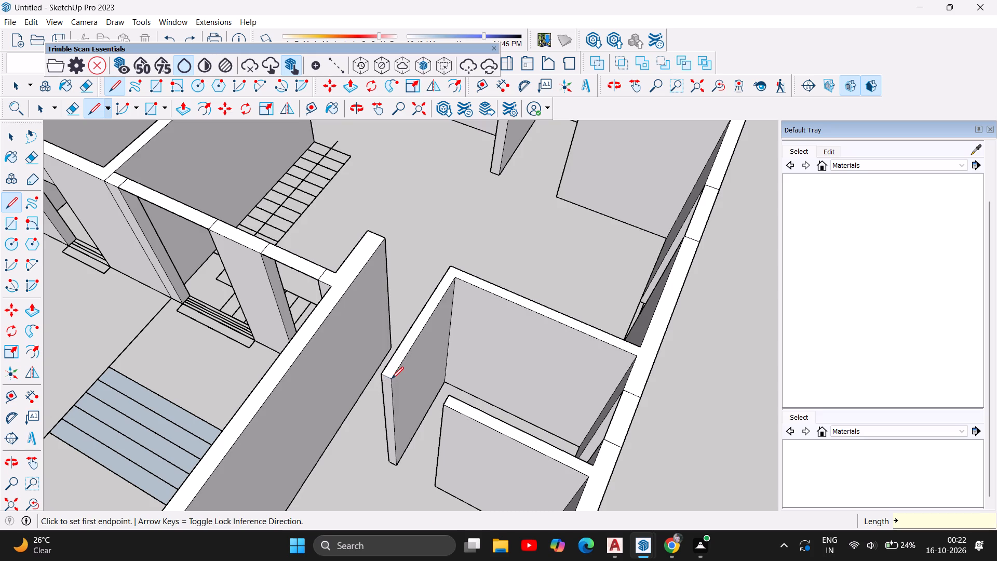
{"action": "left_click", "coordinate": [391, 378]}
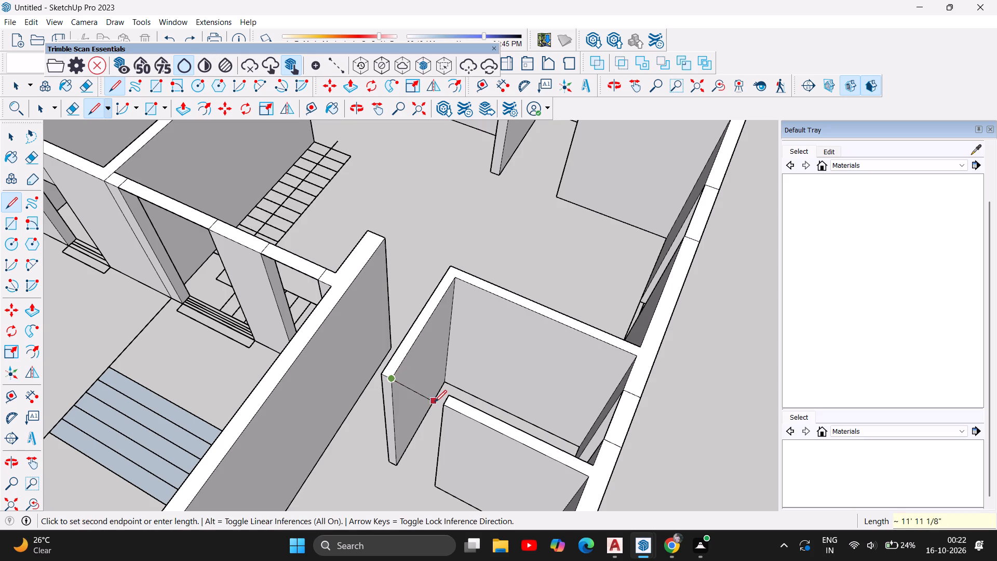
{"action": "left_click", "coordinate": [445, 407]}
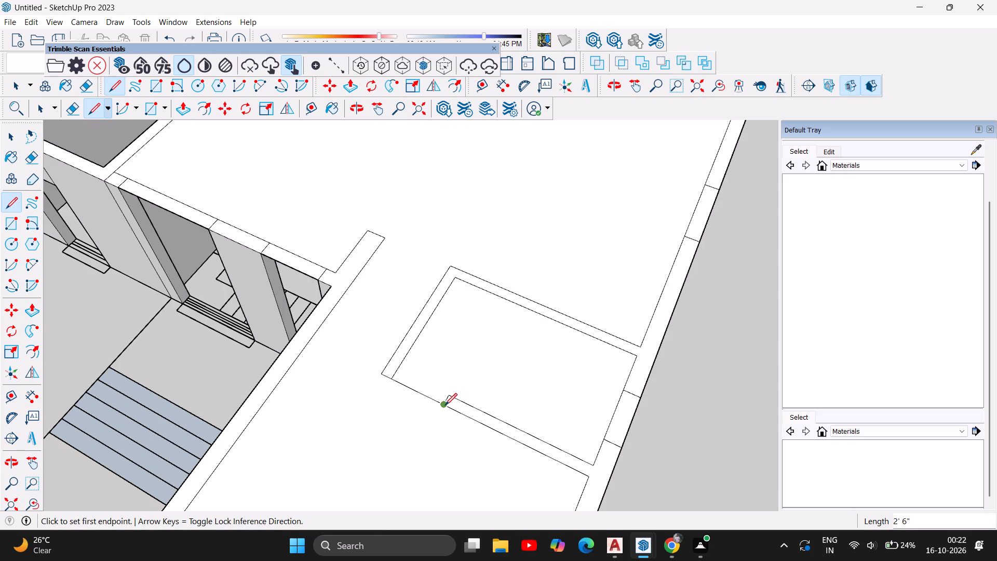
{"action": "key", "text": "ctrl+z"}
Draw two parallel 2' 6" lines across the small side room's doorway gap at wall-top level, joining the partition end to the adjacent wall.
{"action": "scroll", "coordinate": [498, 394], "scroll_direction": "down", "scroll_amount": 6}
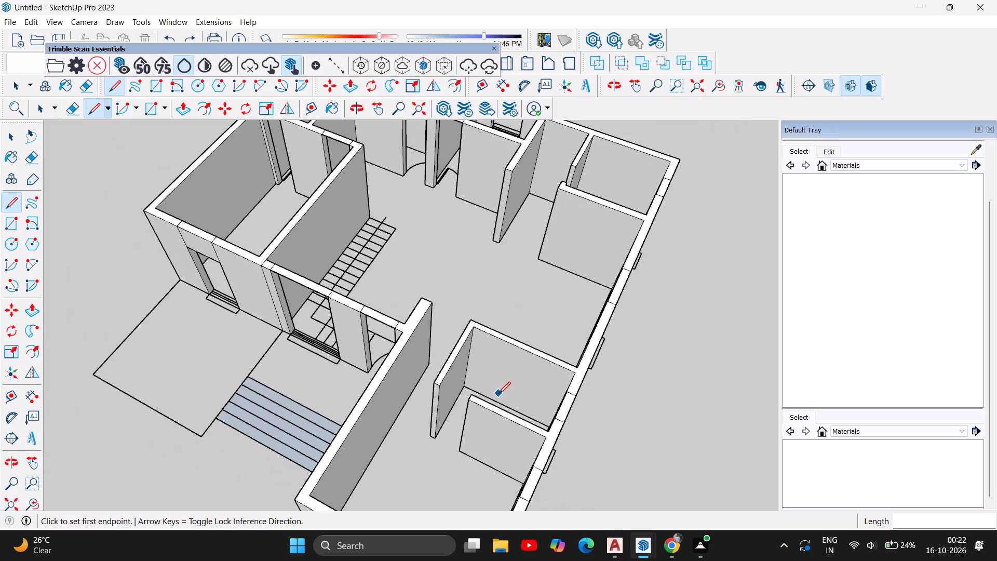
{"action": "scroll", "coordinate": [486, 399], "scroll_direction": "up", "scroll_amount": 3}
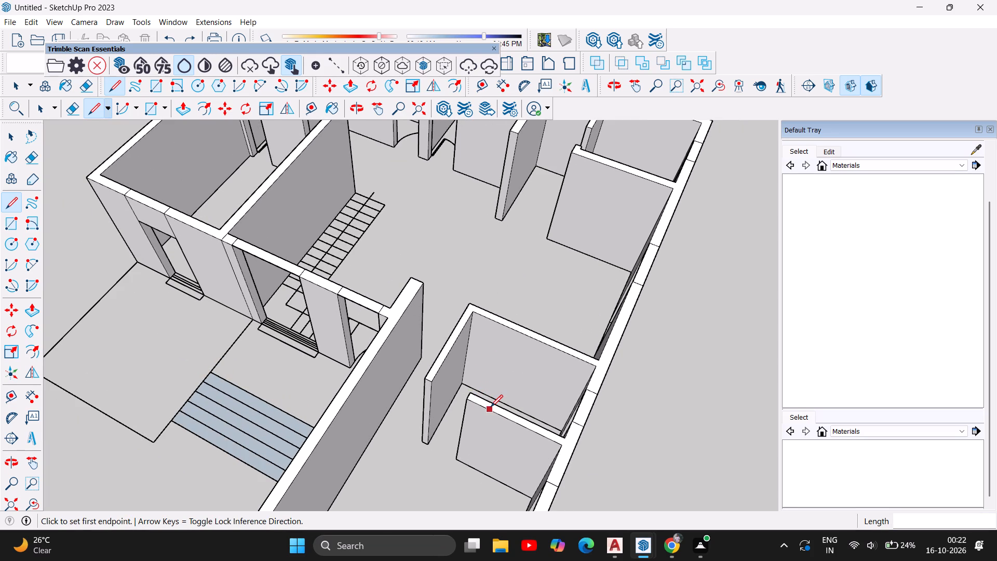
{"action": "scroll", "coordinate": [491, 407], "scroll_direction": "down", "scroll_amount": 6}
{"action": "scroll", "coordinate": [492, 408], "scroll_direction": "up", "scroll_amount": 1}
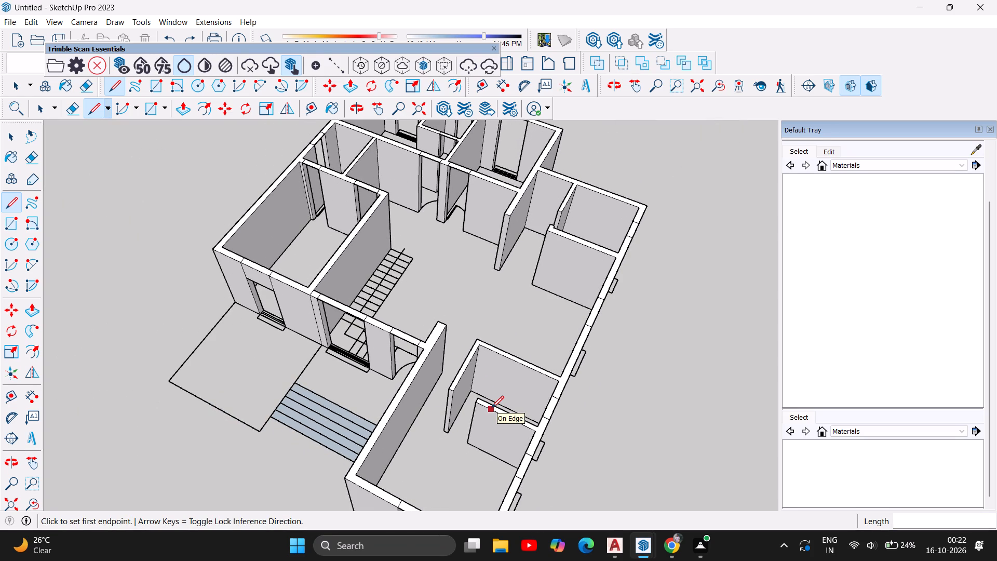
{"action": "scroll", "coordinate": [492, 408], "scroll_direction": "up", "scroll_amount": 5}
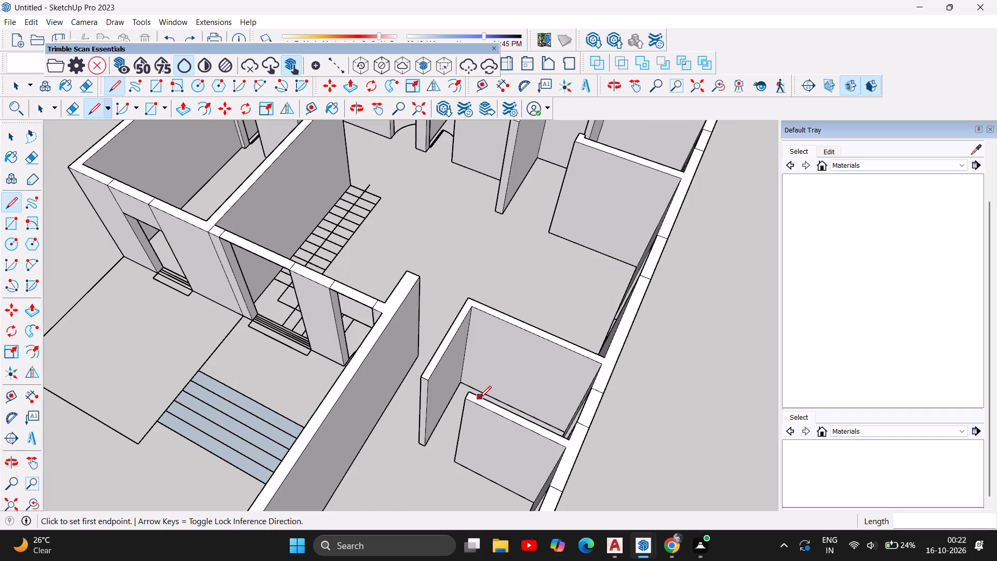
{"action": "scroll", "coordinate": [477, 397], "scroll_direction": "up", "scroll_amount": 4}
{"action": "left_click", "coordinate": [464, 391]}
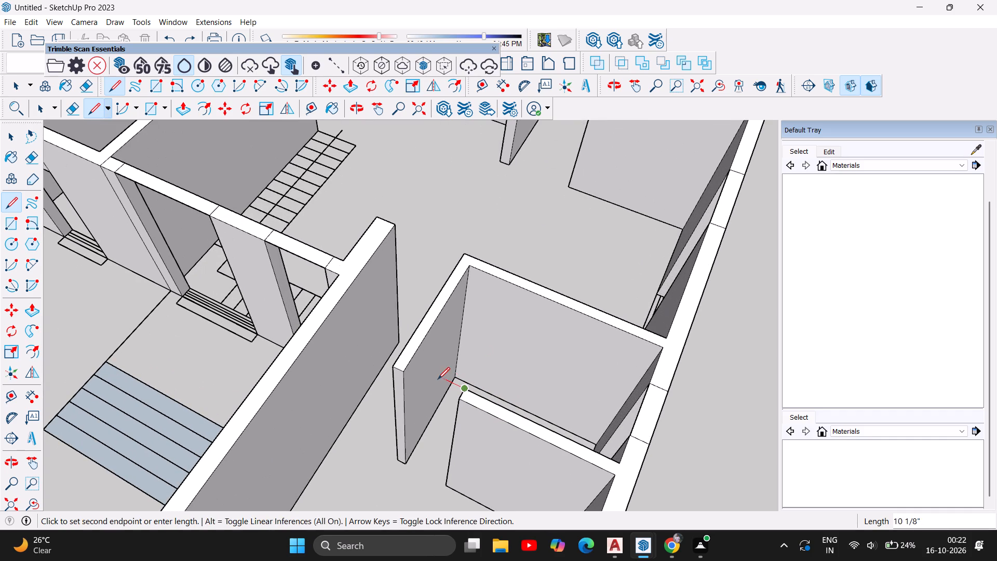
{"action": "left_click", "coordinate": [410, 361]}
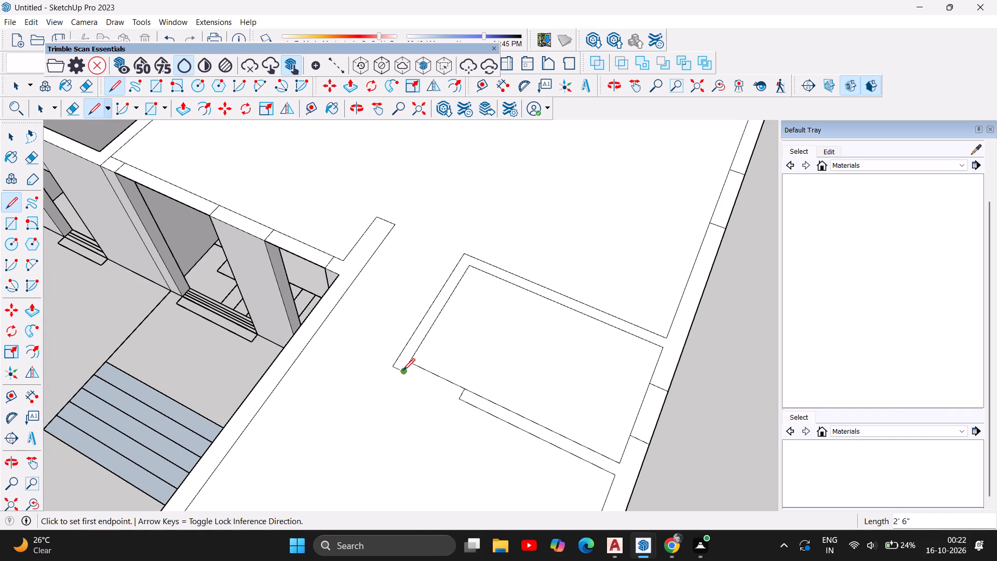
{"action": "left_click", "coordinate": [403, 370]}
{"action": "left_click", "coordinate": [455, 404]}
{"action": "key", "text": "Escape"}
{"action": "key", "text": "Escape"}
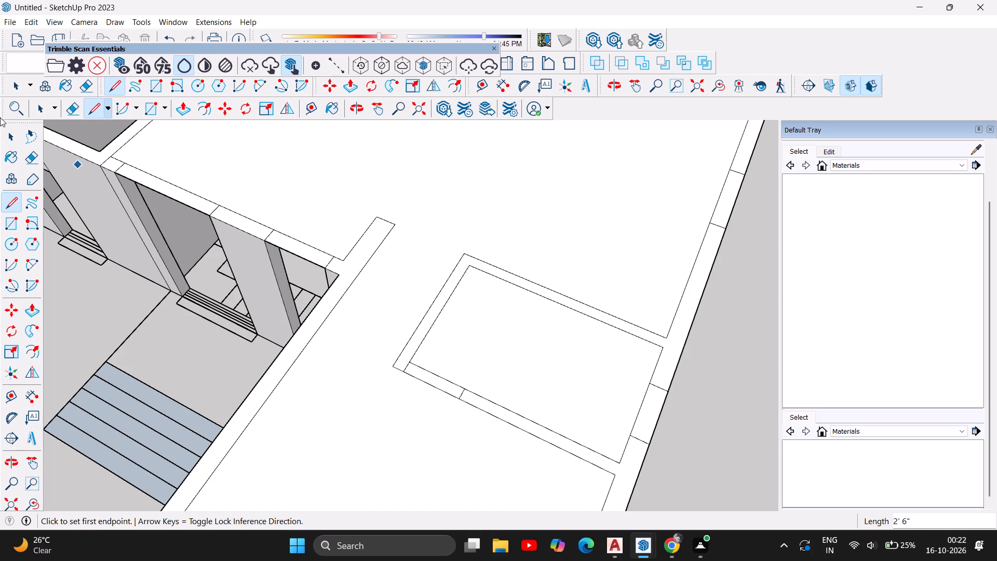
Delete the top faces covering the small side room and the surrounding open living area.
{"action": "left_click", "coordinate": [16, 136]}
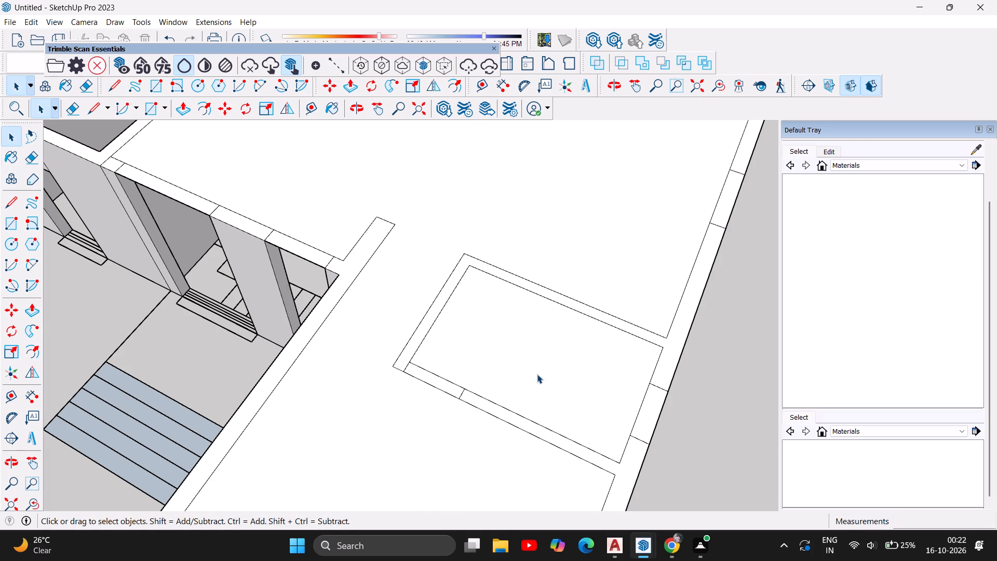
{"action": "left_click", "coordinate": [537, 374]}
{"action": "key", "text": "Delete"}
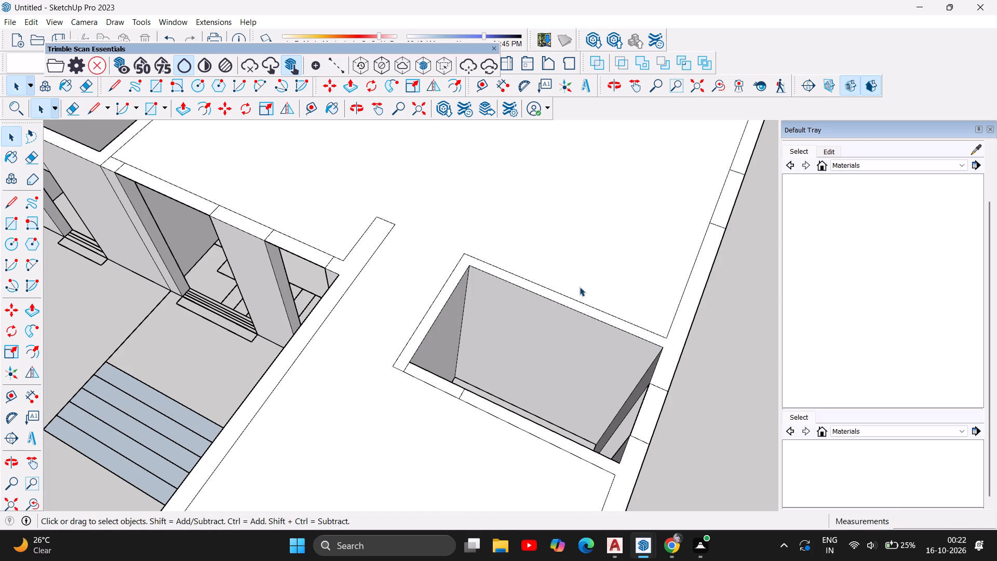
{"action": "left_click", "coordinate": [580, 258]}
{"action": "key", "text": "Delete"}
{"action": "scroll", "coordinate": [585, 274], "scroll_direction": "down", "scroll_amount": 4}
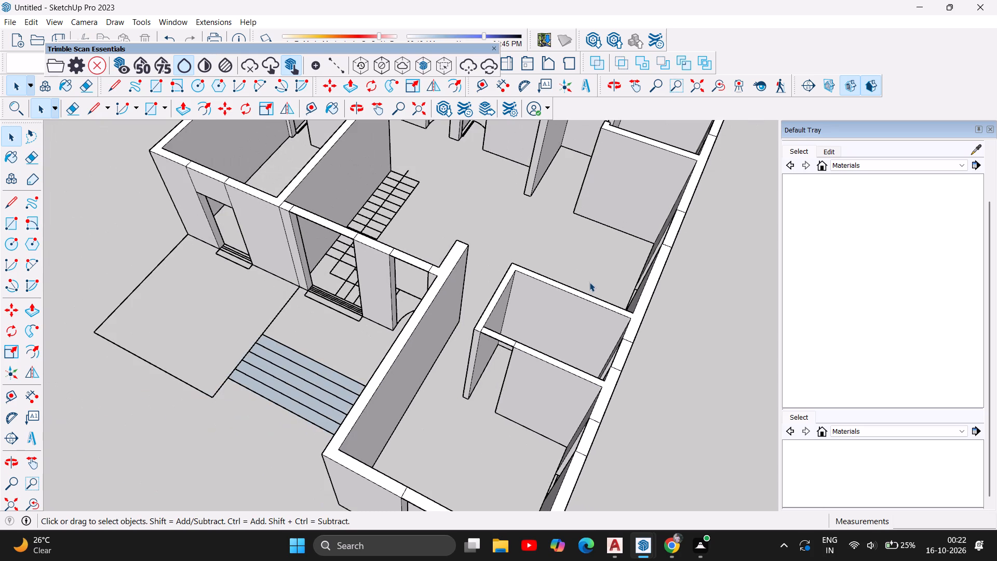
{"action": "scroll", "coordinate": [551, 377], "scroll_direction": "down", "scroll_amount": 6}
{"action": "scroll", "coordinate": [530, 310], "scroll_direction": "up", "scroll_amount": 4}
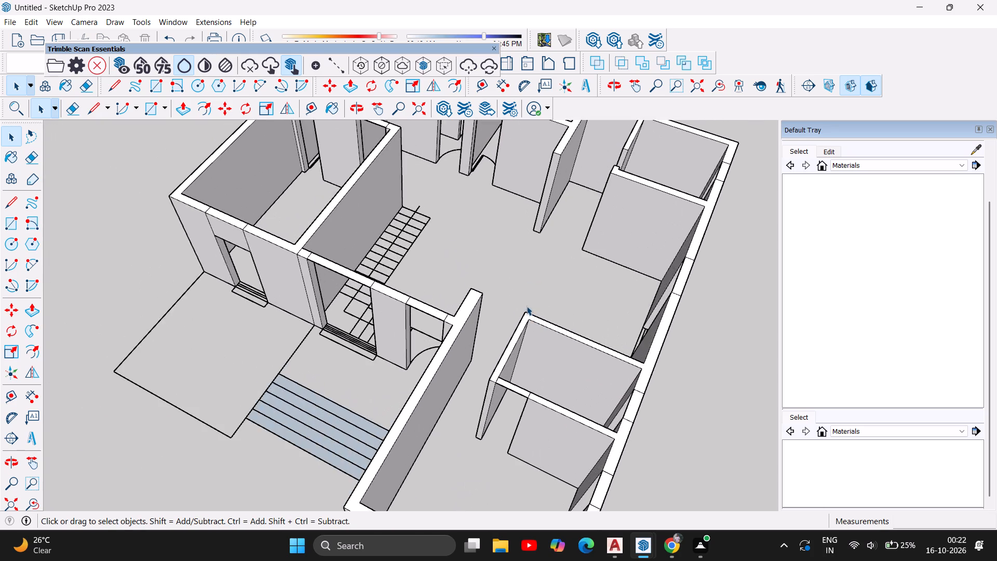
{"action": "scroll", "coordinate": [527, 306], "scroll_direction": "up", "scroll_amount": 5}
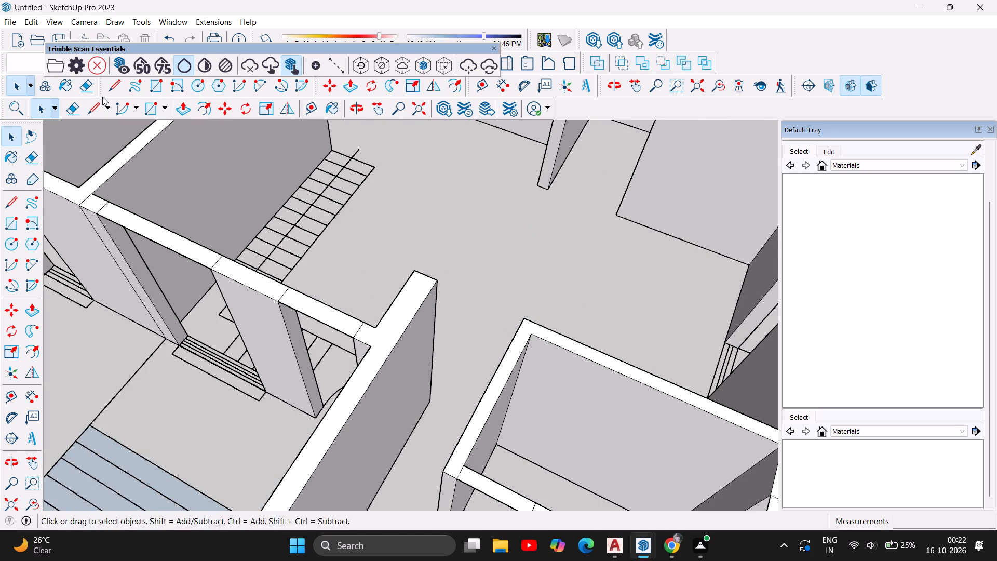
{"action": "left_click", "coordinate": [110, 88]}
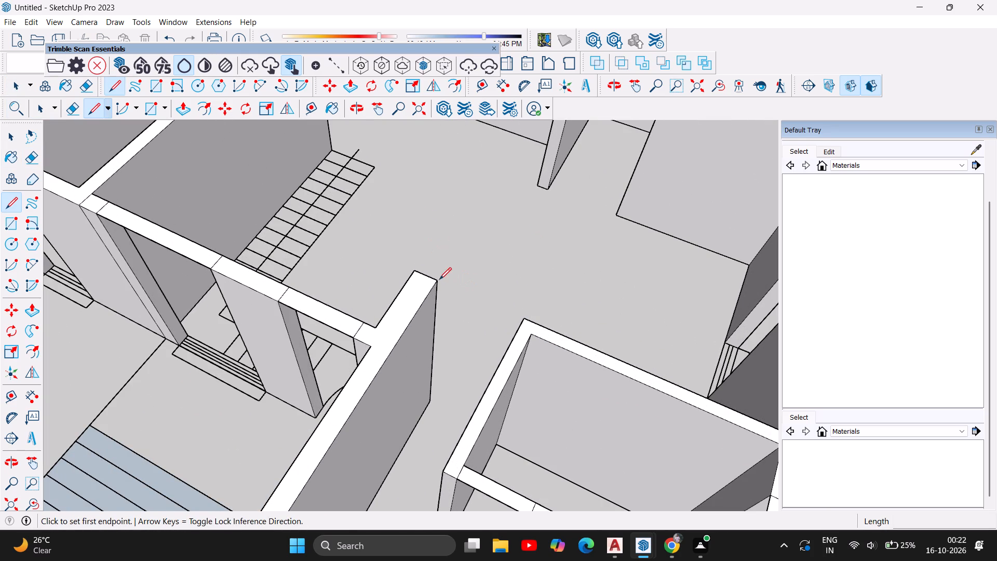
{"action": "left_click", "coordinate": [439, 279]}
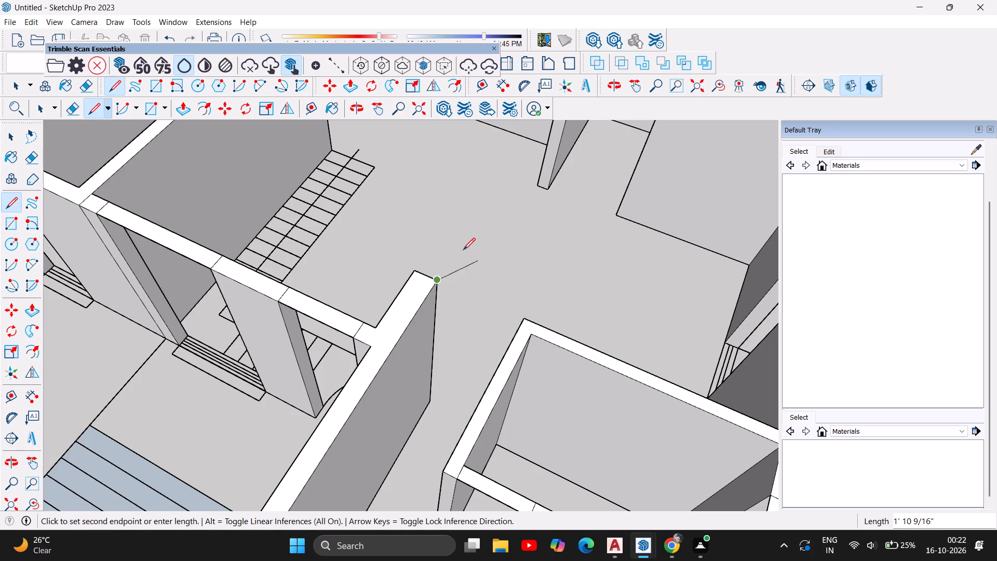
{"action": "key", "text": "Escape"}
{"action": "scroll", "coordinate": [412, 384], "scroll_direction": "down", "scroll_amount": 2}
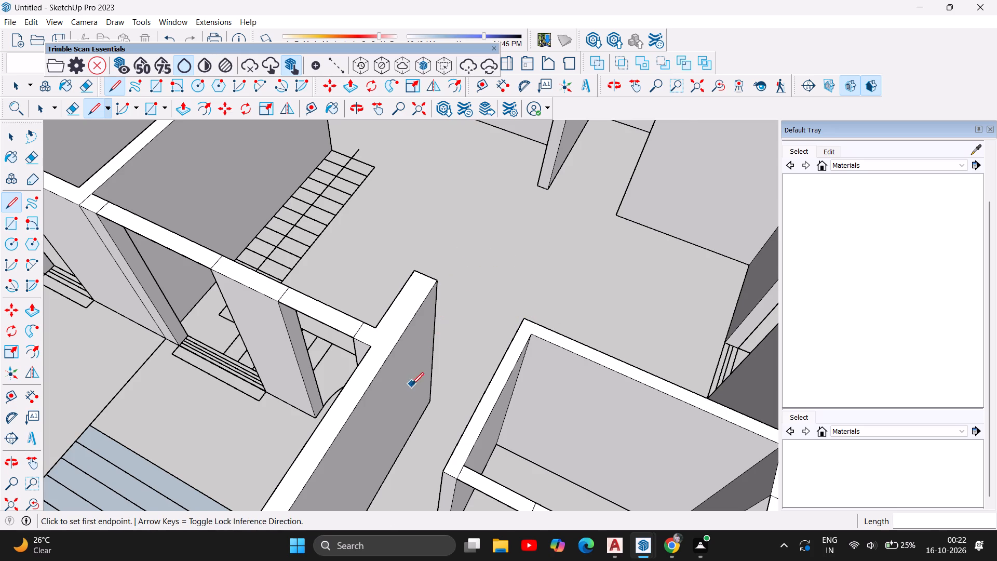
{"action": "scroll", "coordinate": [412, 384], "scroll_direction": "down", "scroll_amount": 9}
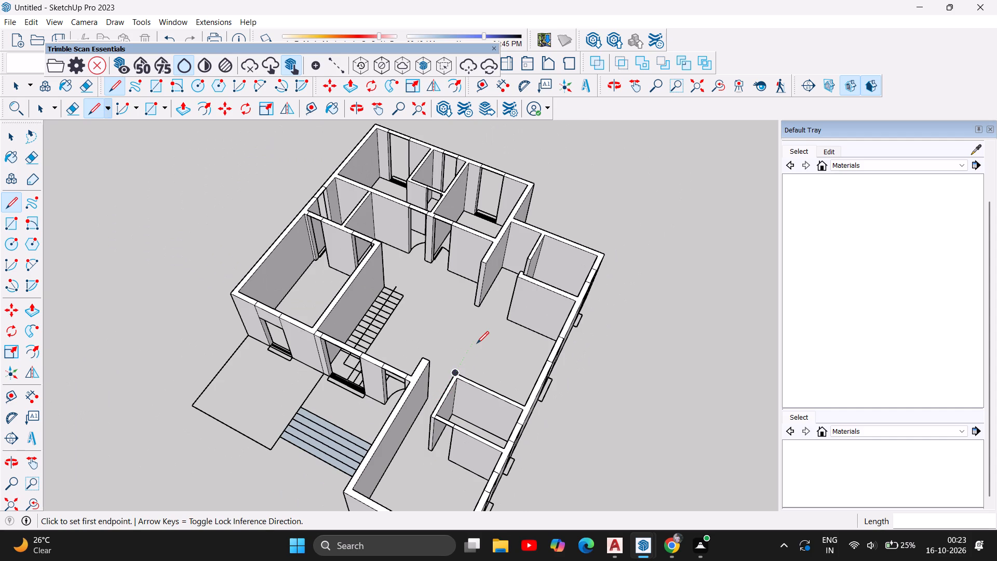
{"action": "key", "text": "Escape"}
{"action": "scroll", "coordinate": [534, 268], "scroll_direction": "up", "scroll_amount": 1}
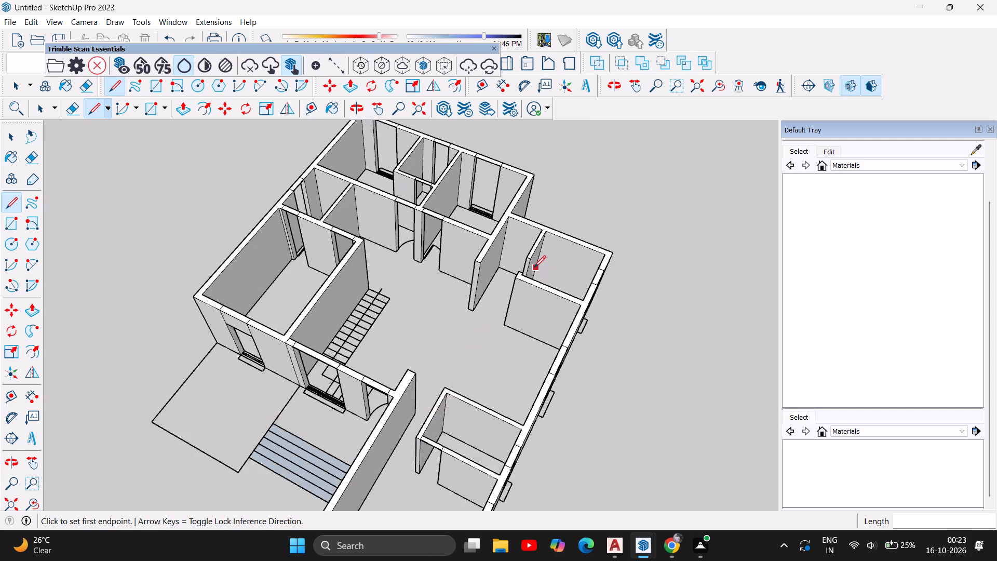
Draw two parallel 2' 6" lines across the rear corner room's doorway gap at wall-top level, joining the partition end to the adjacent wall.
{"action": "scroll", "coordinate": [534, 268], "scroll_direction": "up", "scroll_amount": 7}
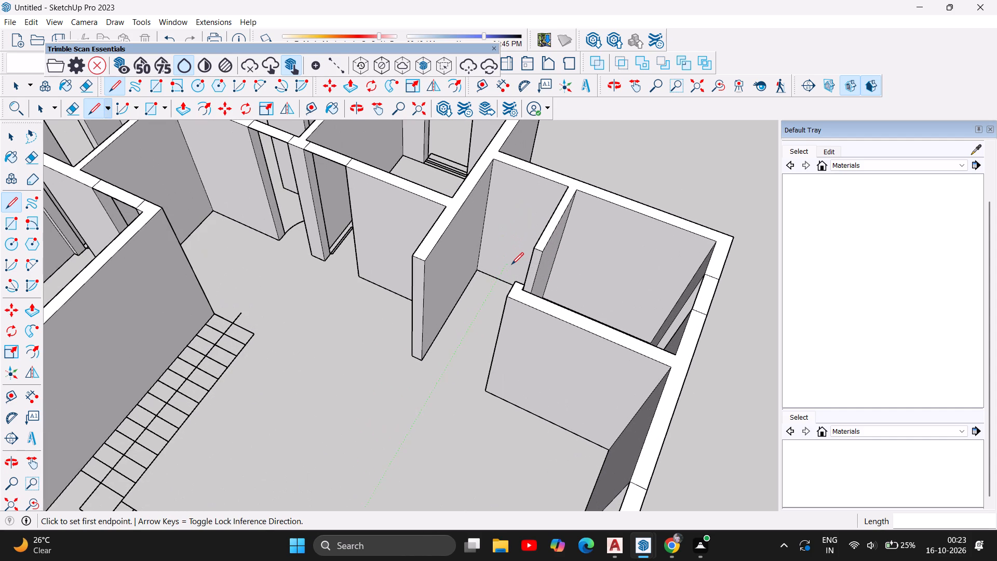
{"action": "scroll", "coordinate": [556, 257], "scroll_direction": "up", "scroll_amount": 4}
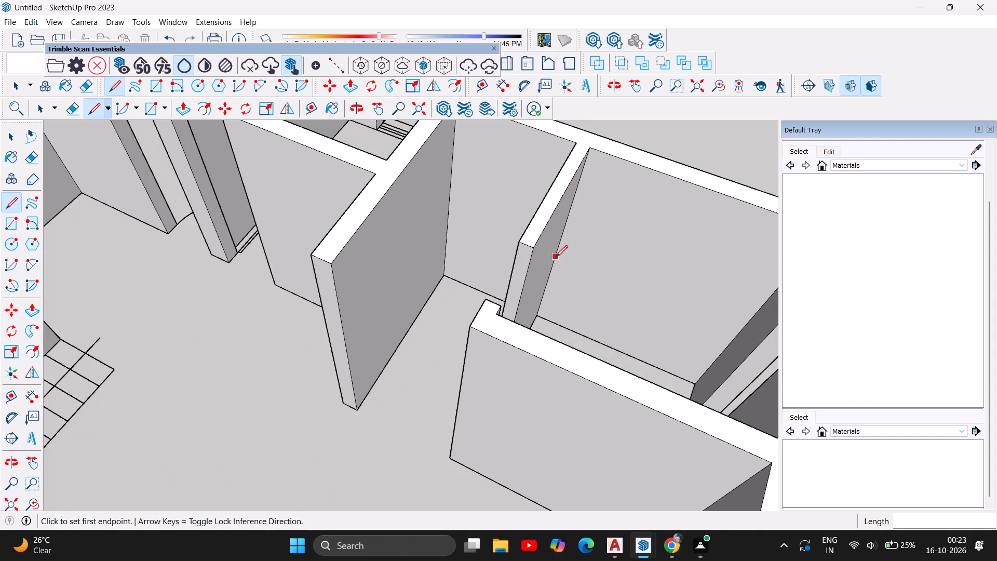
{"action": "left_click", "coordinate": [115, 94]}
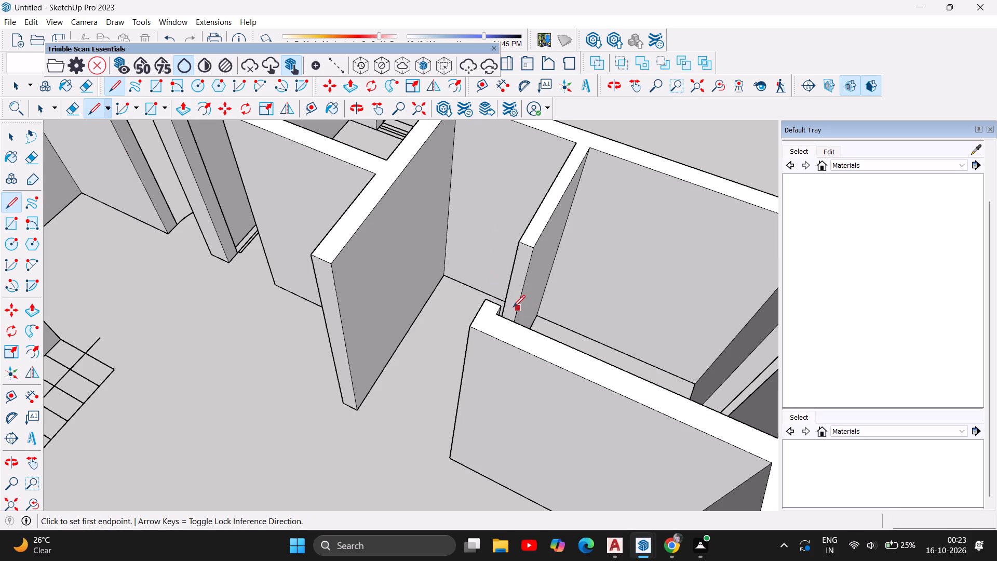
{"action": "left_click", "coordinate": [502, 306]}
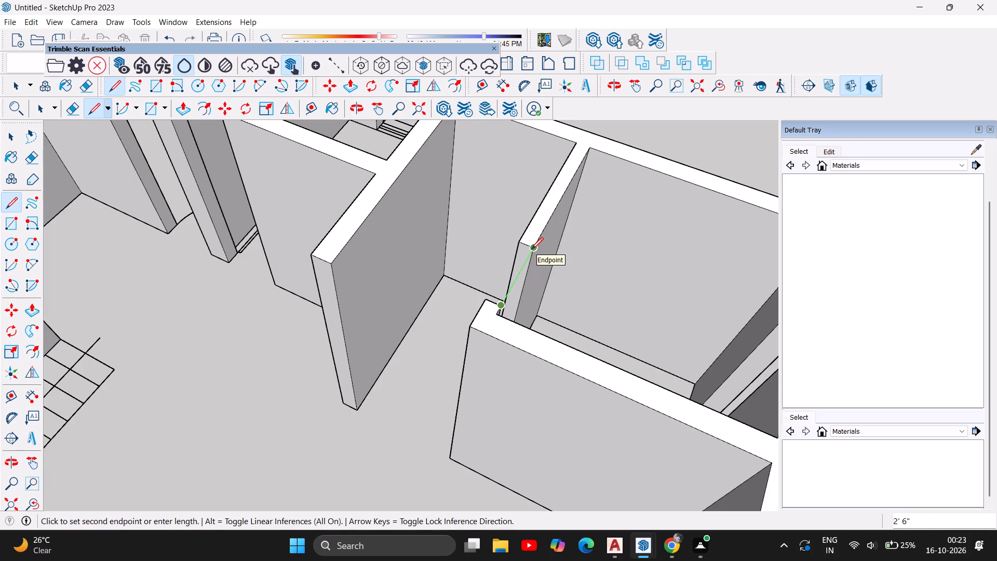
{"action": "left_click", "coordinate": [531, 249]}
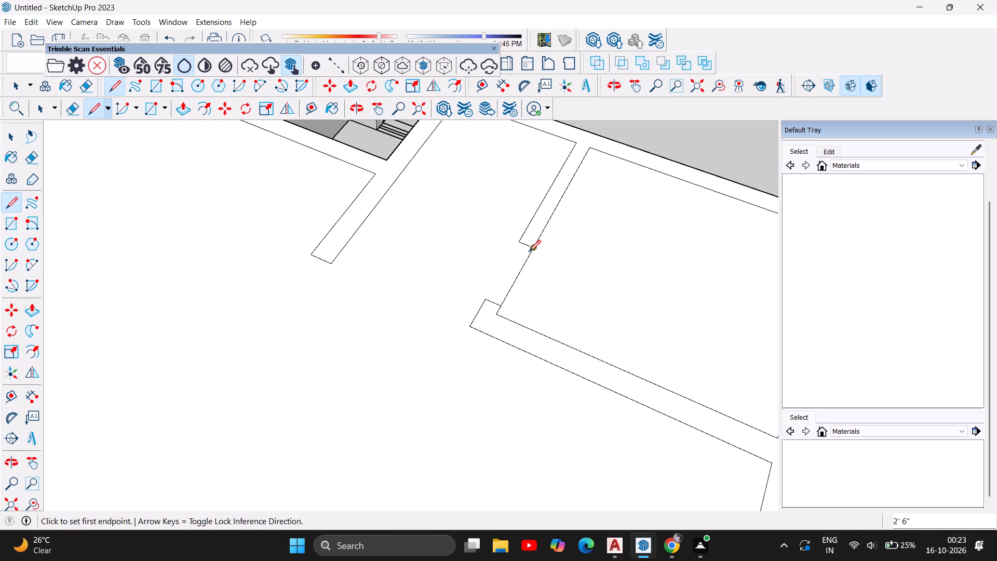
{"action": "key", "text": "Escape"}
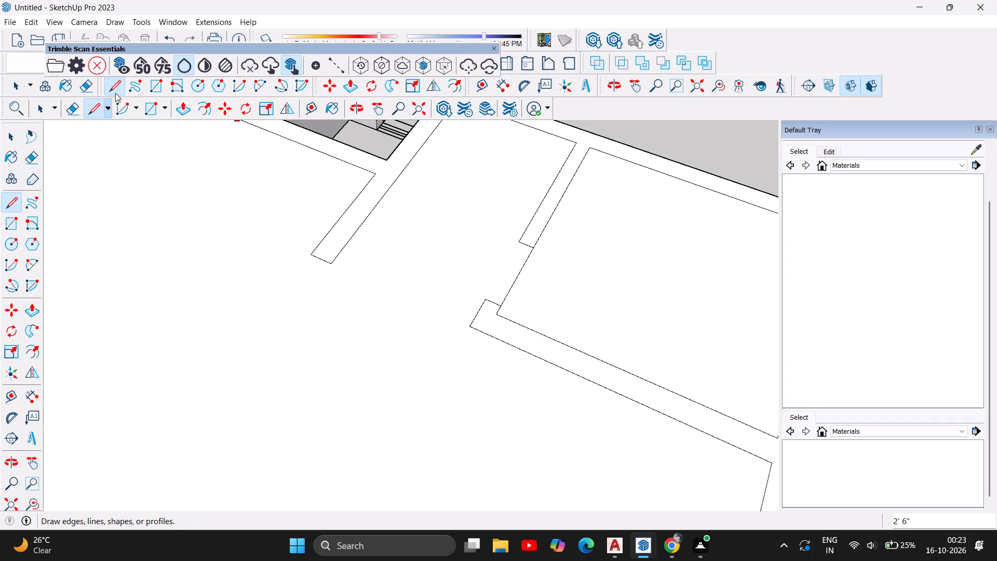
{"action": "left_click", "coordinate": [115, 93]}
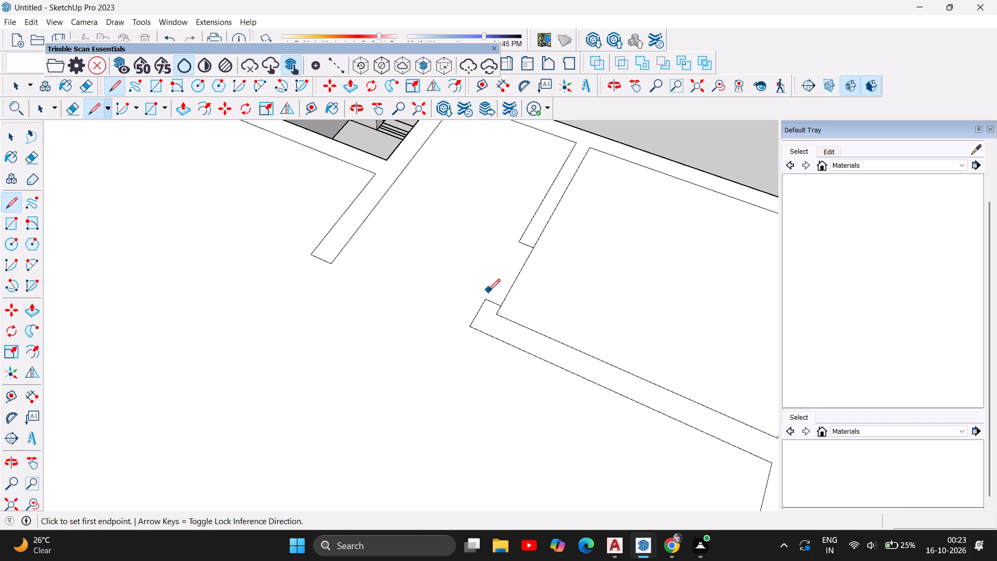
{"action": "left_click", "coordinate": [486, 298]}
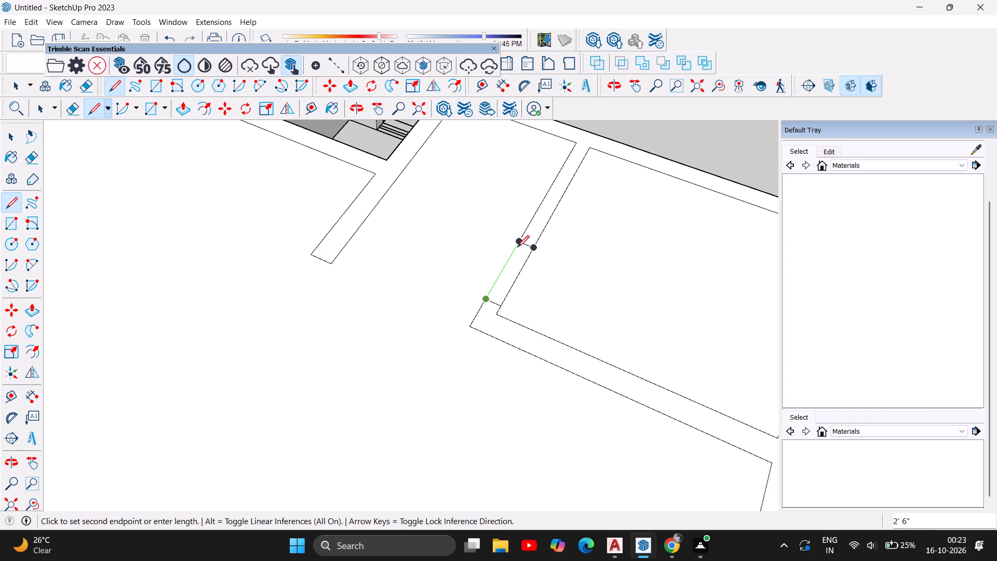
{"action": "left_click", "coordinate": [518, 243]}
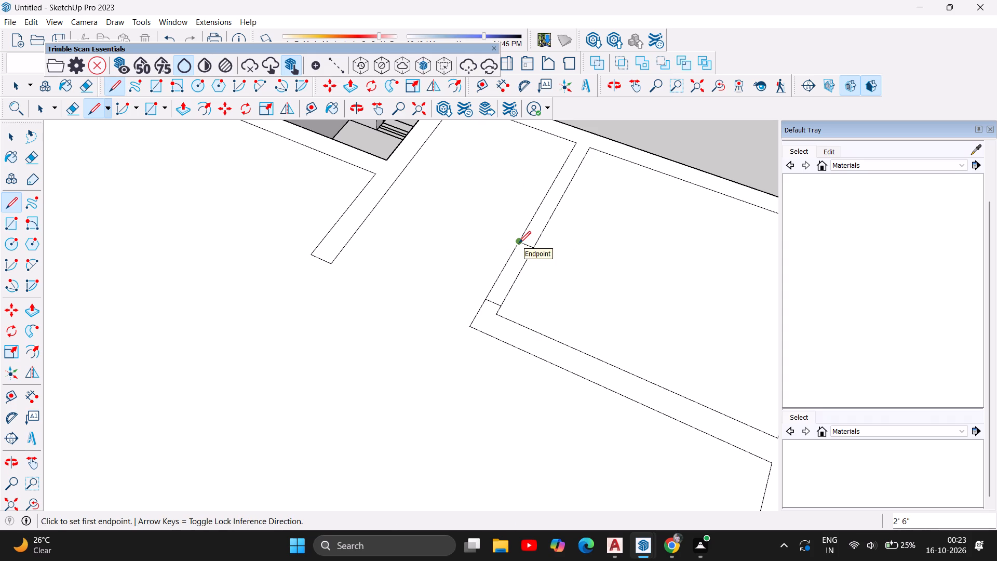
{"action": "key", "text": "Escape"}
{"action": "key", "text": "Escape"}
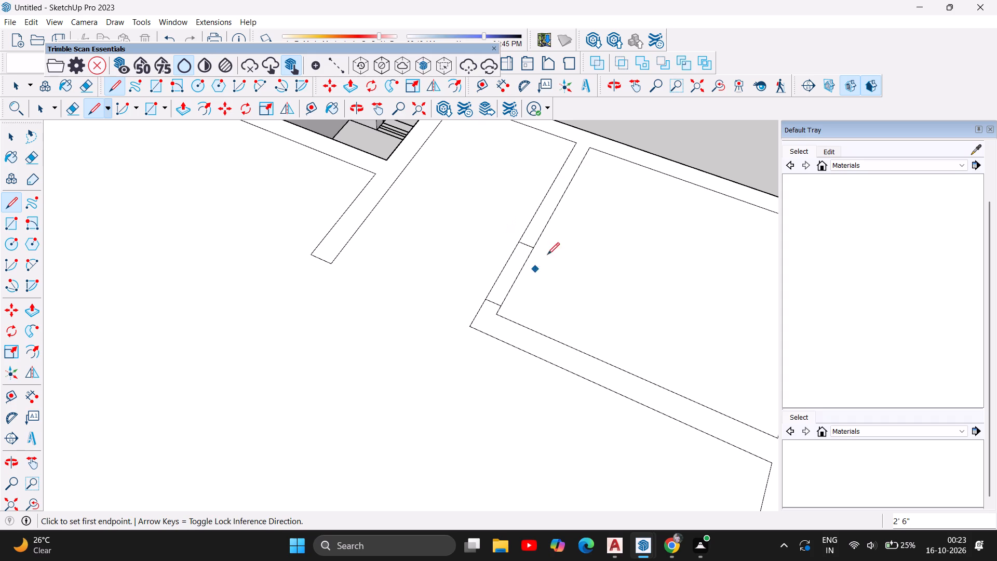
{"action": "key", "text": "Escape"}
{"action": "key", "text": "Escape"}
{"action": "key", "text": "Escape"}
Delete the top faces covering the rear corner room and the surrounding open living area.
{"action": "left_click", "coordinate": [14, 137]}
{"action": "left_click", "coordinate": [383, 373]}
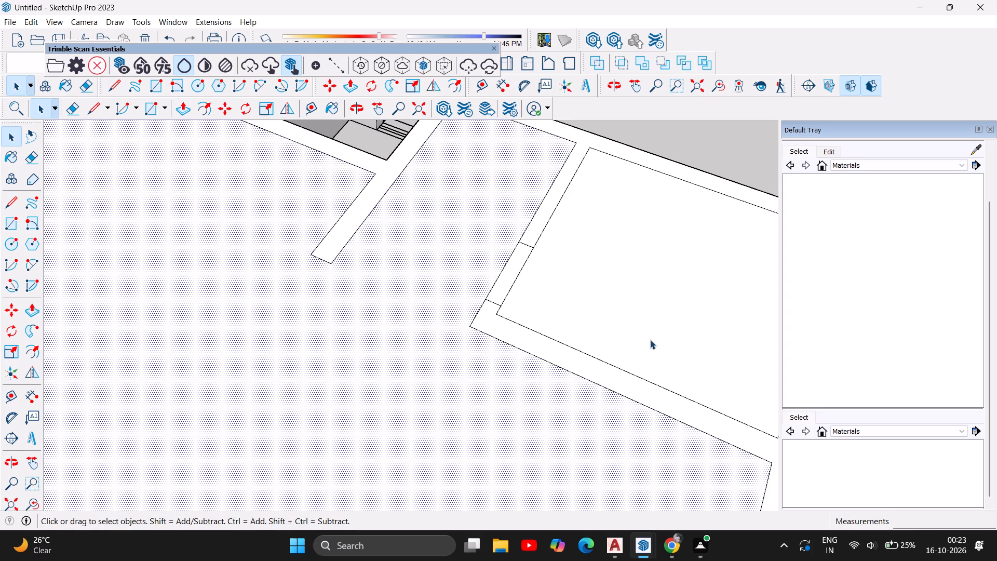
{"action": "left_click", "coordinate": [650, 340]}
{"action": "key", "text": "Delete"}
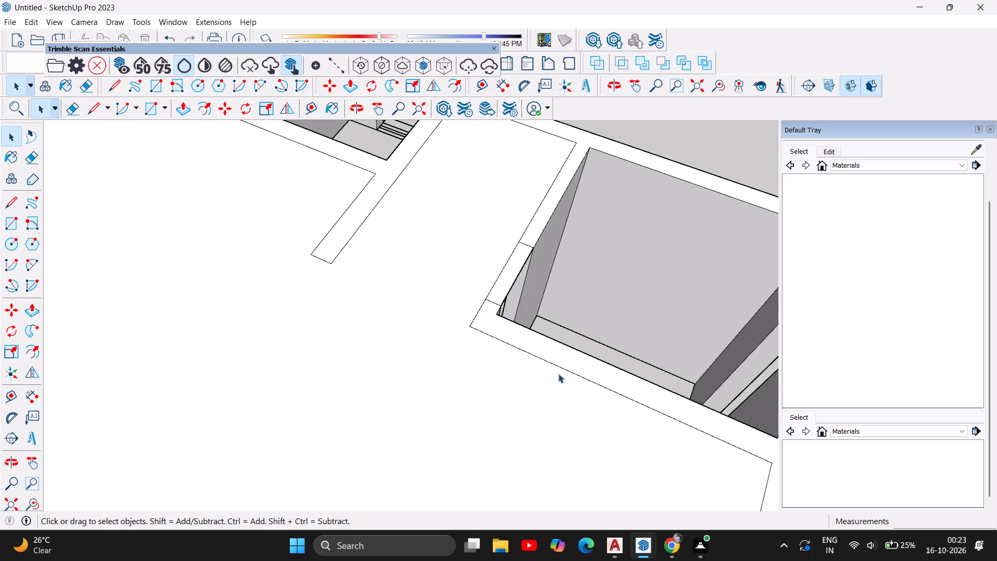
{"action": "left_click", "coordinate": [494, 404]}
{"action": "key", "text": "Delete"}
Examine the whole room layout, the front room's doorways and the long outer side wall's openings from above and from the side.
{"action": "scroll", "coordinate": [601, 362], "scroll_direction": "down", "scroll_amount": 3}
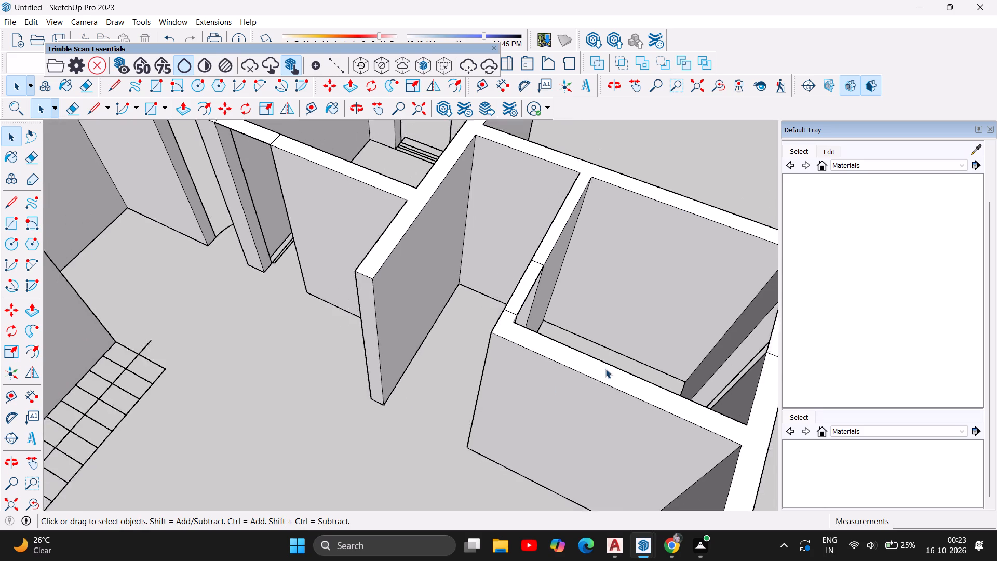
{"action": "scroll", "coordinate": [605, 369], "scroll_direction": "down", "scroll_amount": 11}
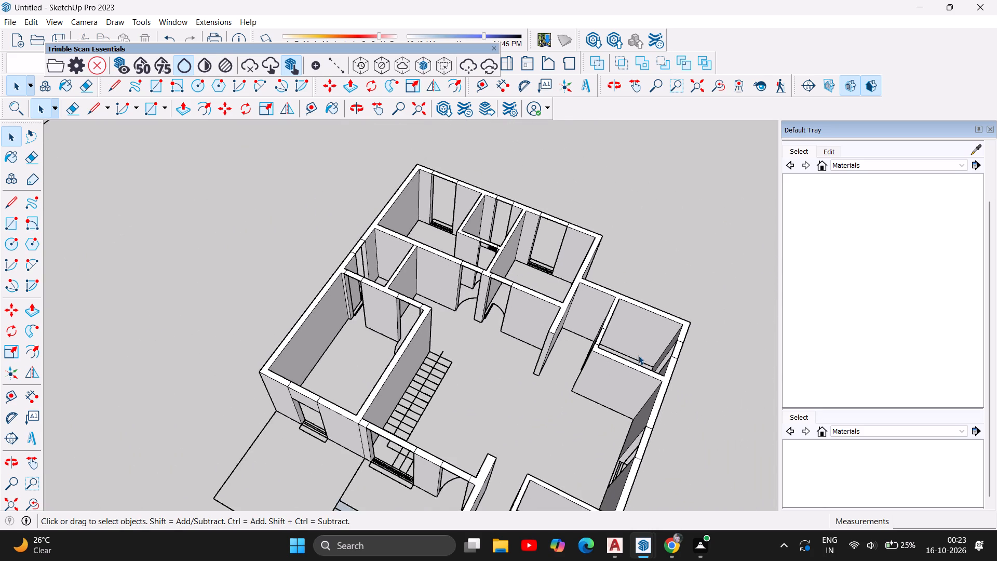
{"action": "scroll", "coordinate": [638, 355], "scroll_direction": "down", "scroll_amount": 1}
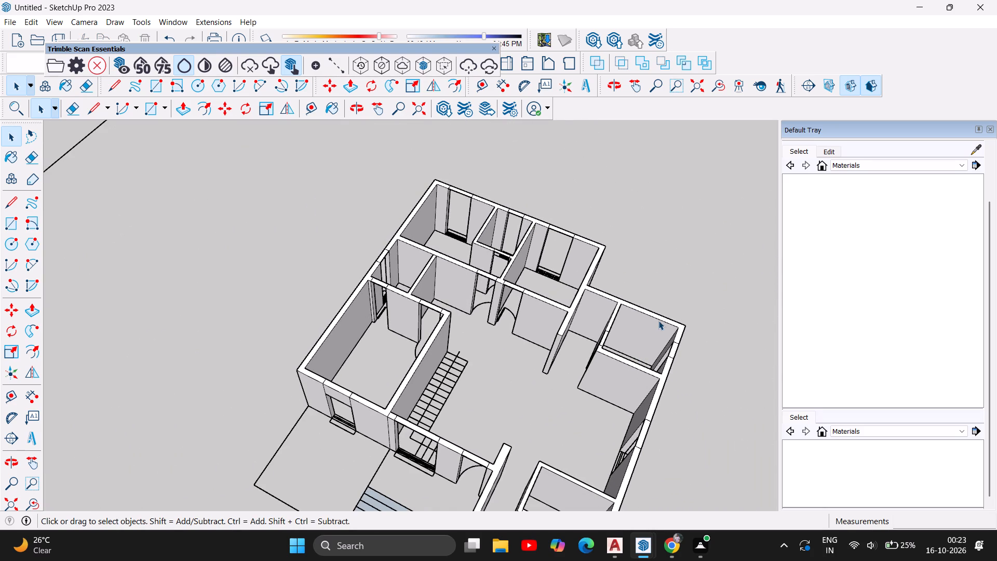
{"action": "scroll", "coordinate": [650, 347], "scroll_direction": "up", "scroll_amount": 1}
{"action": "scroll", "coordinate": [569, 336], "scroll_direction": "down", "scroll_amount": 4}
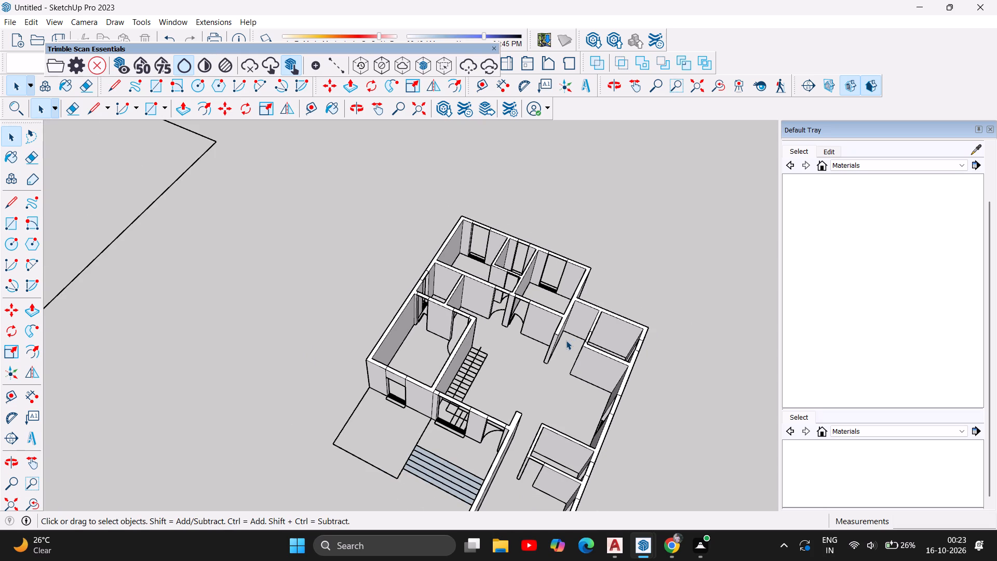
{"action": "scroll", "coordinate": [435, 348], "scroll_direction": "down", "scroll_amount": 5}
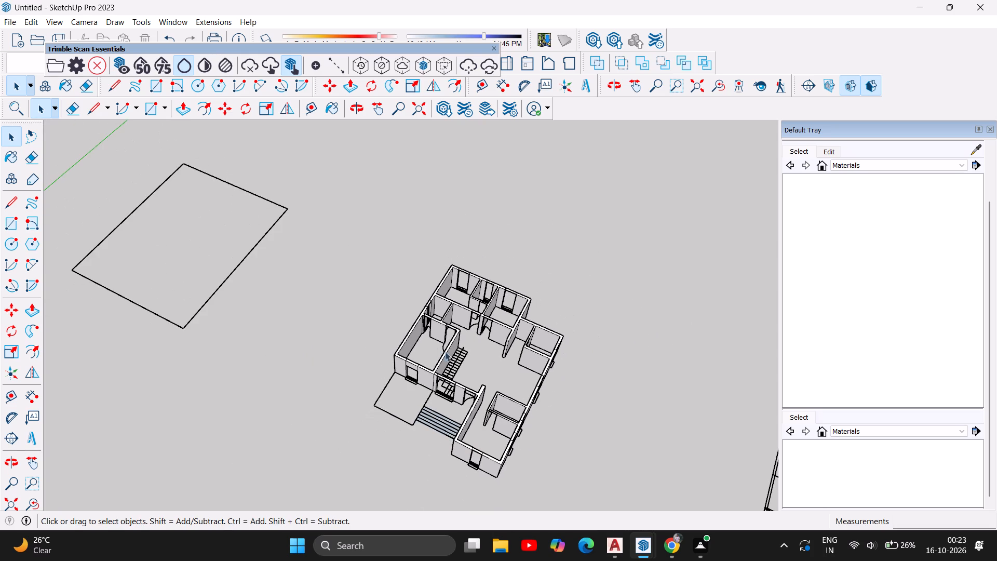
{"action": "scroll", "coordinate": [463, 465], "scroll_direction": "up", "scroll_amount": 3}
{"action": "scroll", "coordinate": [503, 451], "scroll_direction": "up", "scroll_amount": 2}
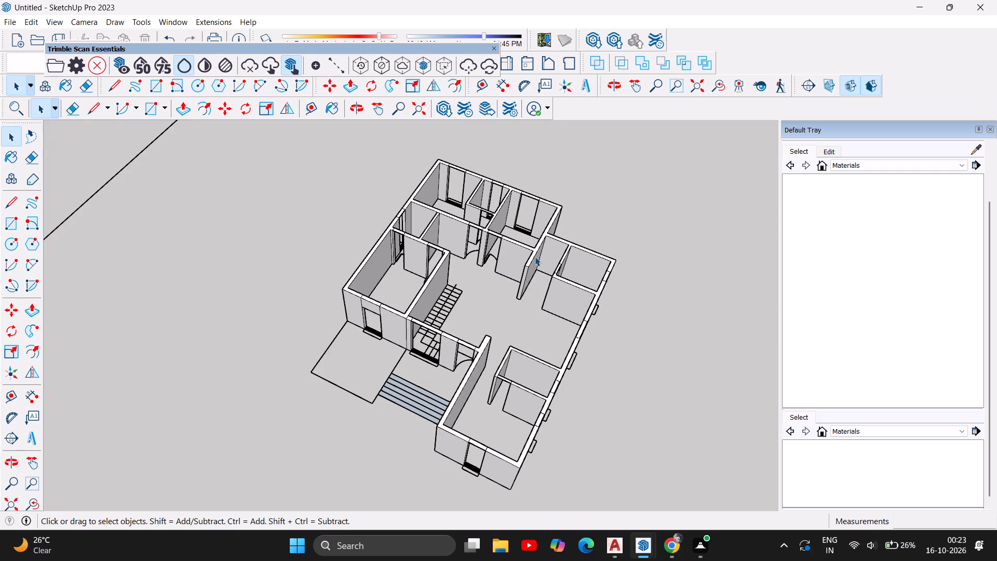
{"action": "left_click", "coordinate": [354, 109]}
{"action": "left_click_drag", "start_coordinate": [279, 320], "coordinate": [280, 320]}
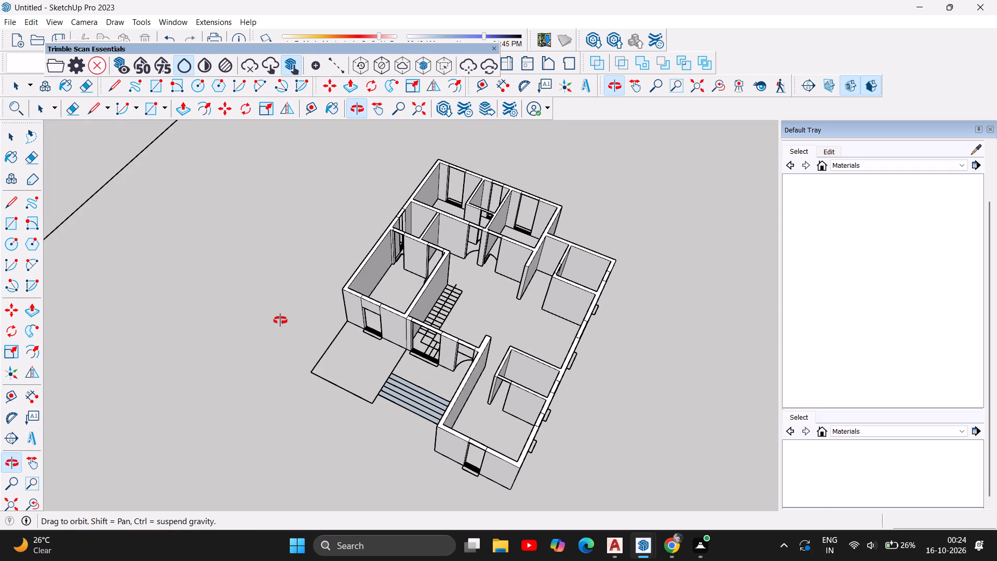
{"action": "left_click_drag", "start_coordinate": [280, 320], "coordinate": [410, 185]}
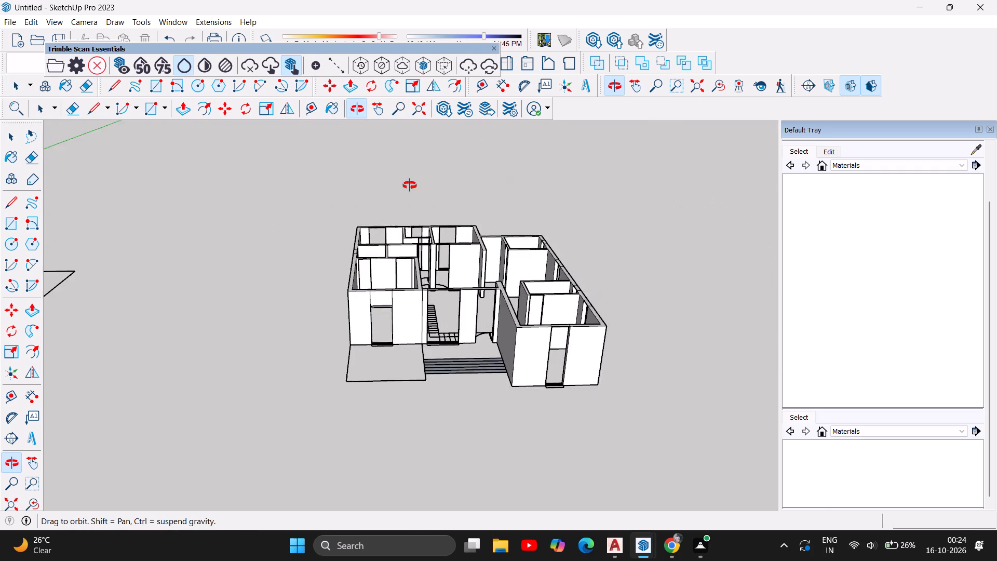
{"action": "left_click_drag", "start_coordinate": [410, 185], "coordinate": [403, 335]}
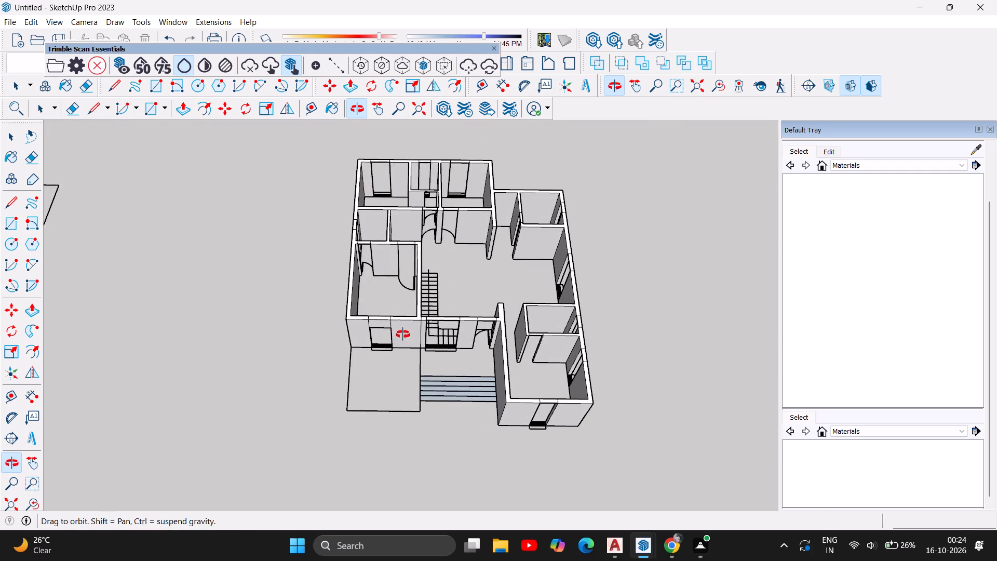
{"action": "left_click_drag", "start_coordinate": [403, 335], "coordinate": [405, 331]}
{"action": "scroll", "coordinate": [406, 240], "scroll_direction": "up", "scroll_amount": 5}
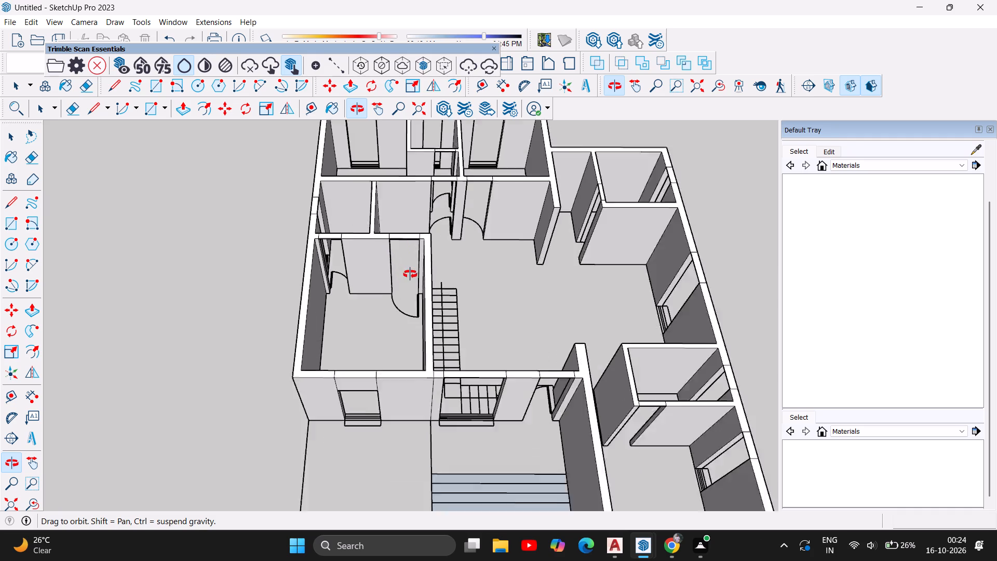
{"action": "scroll", "coordinate": [410, 274], "scroll_direction": "up", "scroll_amount": 3}
{"action": "scroll", "coordinate": [373, 305], "scroll_direction": "up", "scroll_amount": 3}
{"action": "scroll", "coordinate": [423, 301], "scroll_direction": "up", "scroll_amount": 1}
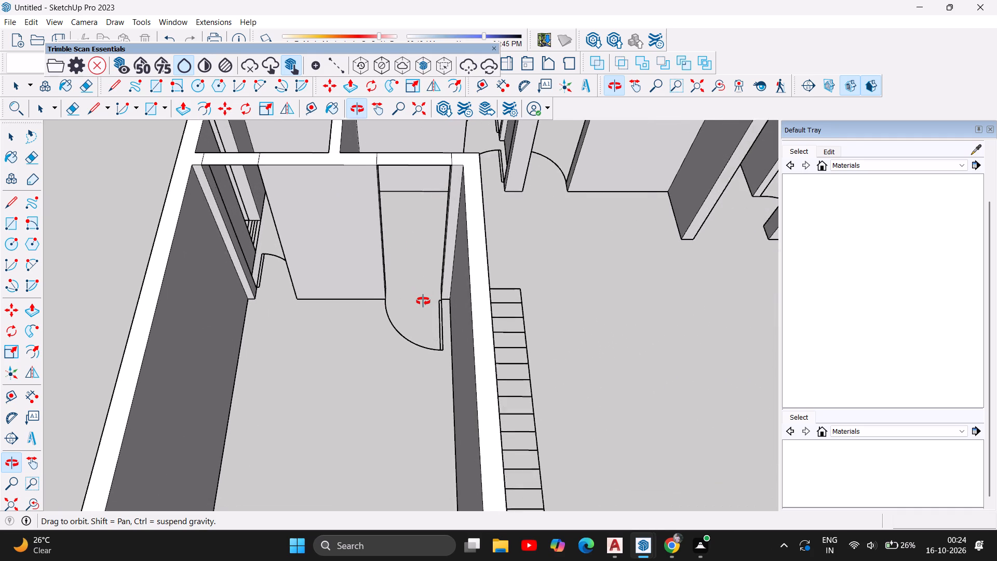
{"action": "scroll", "coordinate": [423, 301], "scroll_direction": "up", "scroll_amount": 1}
{"action": "scroll", "coordinate": [427, 315], "scroll_direction": "down", "scroll_amount": 3}
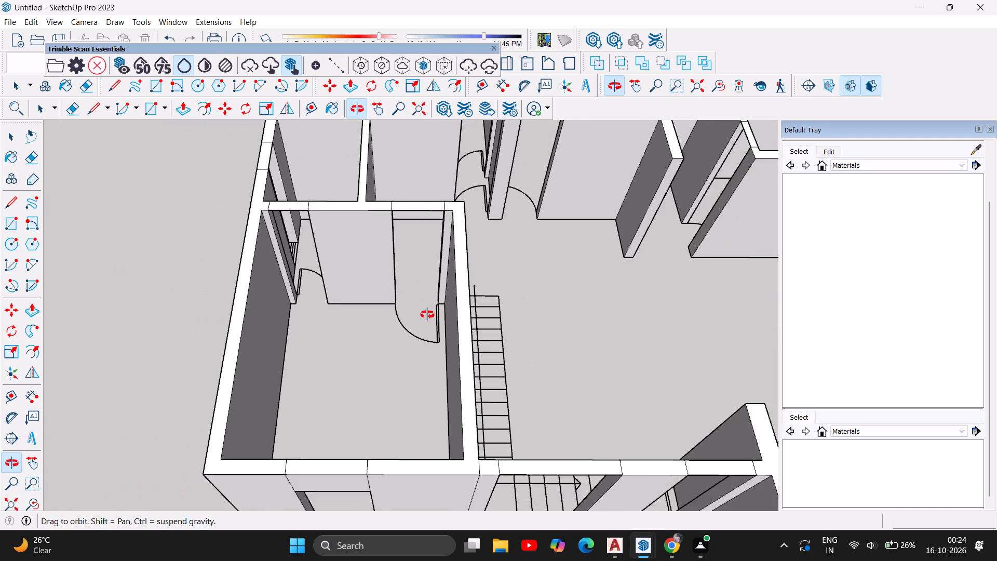
{"action": "scroll", "coordinate": [427, 315], "scroll_direction": "down", "scroll_amount": 2}
{"action": "scroll", "coordinate": [373, 318], "scroll_direction": "down", "scroll_amount": 6}
{"action": "left_click_drag", "start_coordinate": [579, 345], "coordinate": [557, 336]}
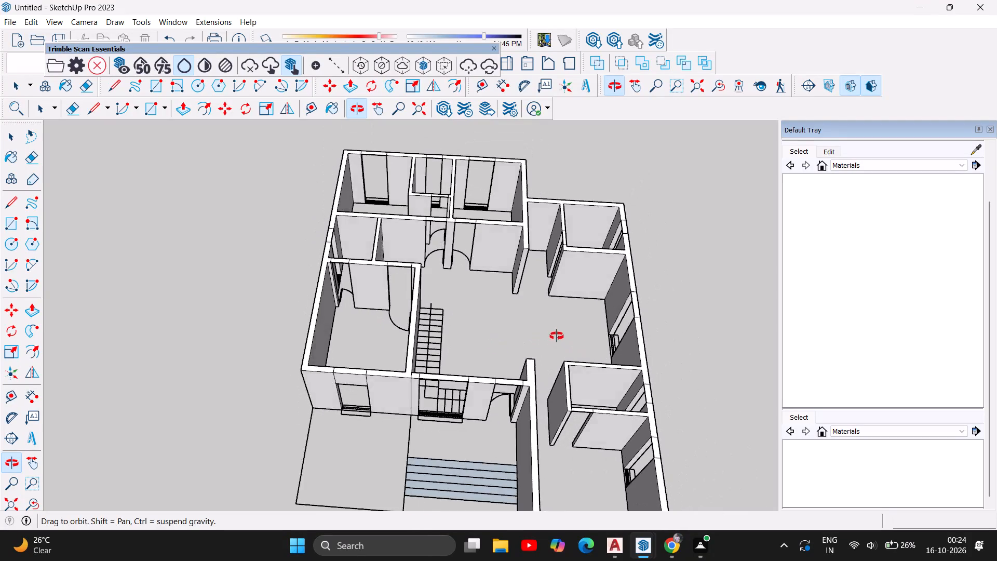
{"action": "left_click_drag", "start_coordinate": [557, 336], "coordinate": [242, 140]}
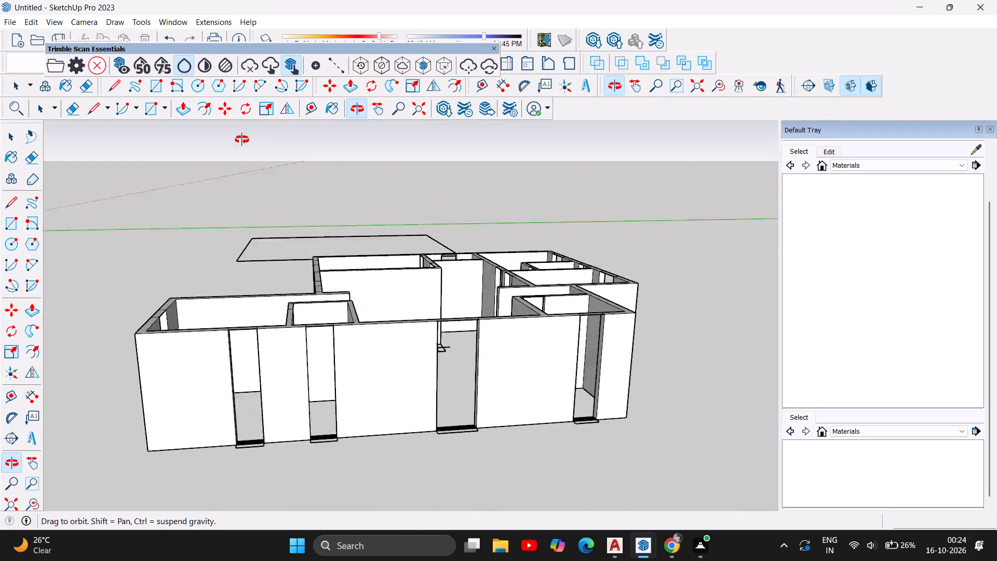
{"action": "left_click_drag", "start_coordinate": [242, 140], "coordinate": [270, 131]}
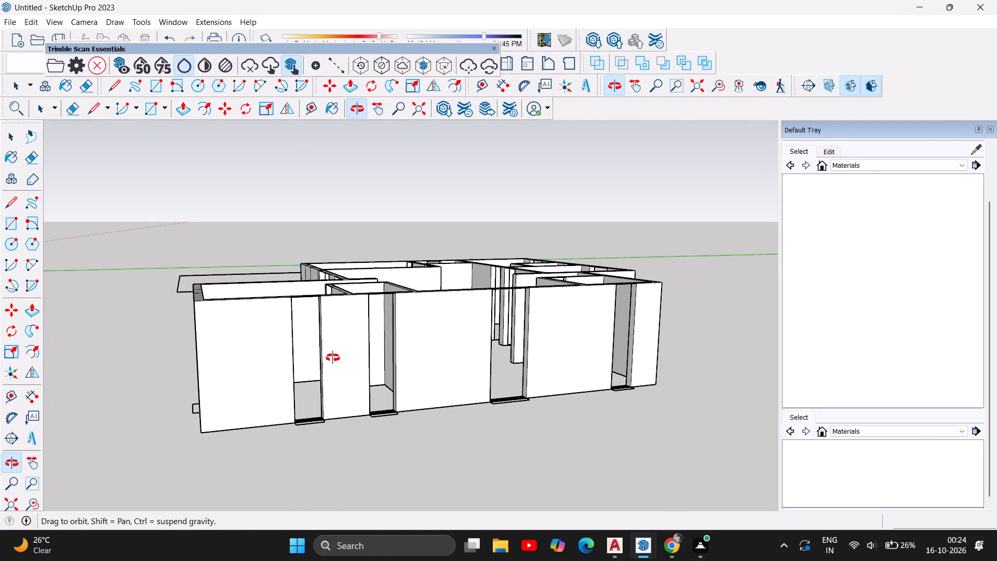
Push/Pull the underside of the strip over the long outer wall's first opening down 3', beside the wall's wide blank end section.
{"action": "scroll", "coordinate": [335, 330], "scroll_direction": "up", "scroll_amount": 7}
{"action": "left_click_drag", "start_coordinate": [300, 387], "coordinate": [303, 385]}
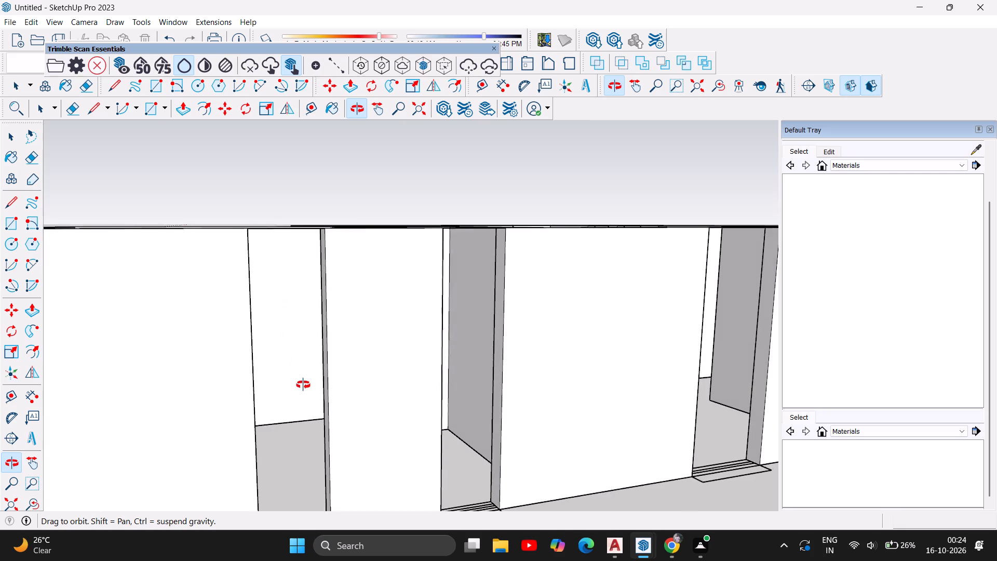
{"action": "left_click_drag", "start_coordinate": [303, 385], "coordinate": [298, 356]}
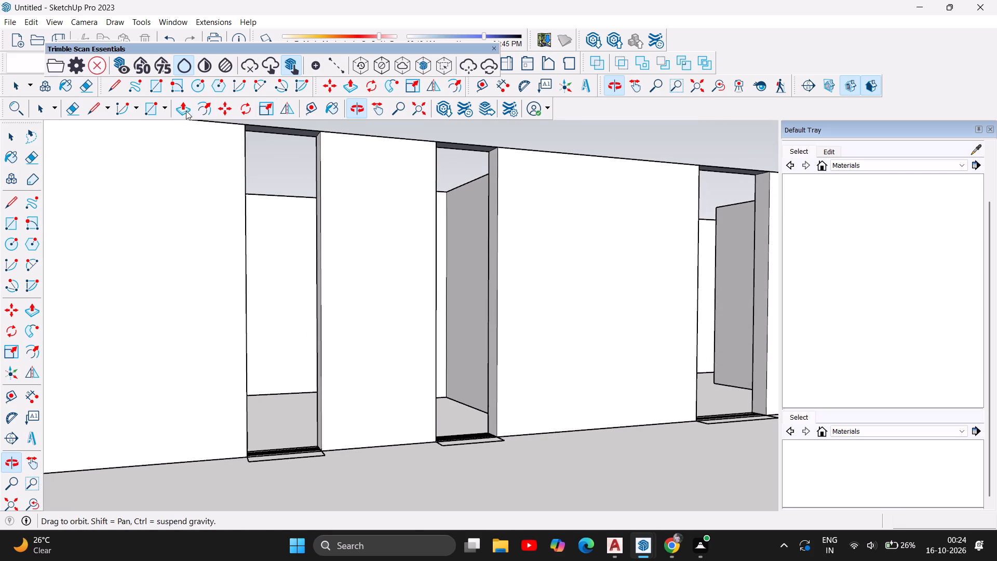
{"action": "left_click", "coordinate": [187, 111]}
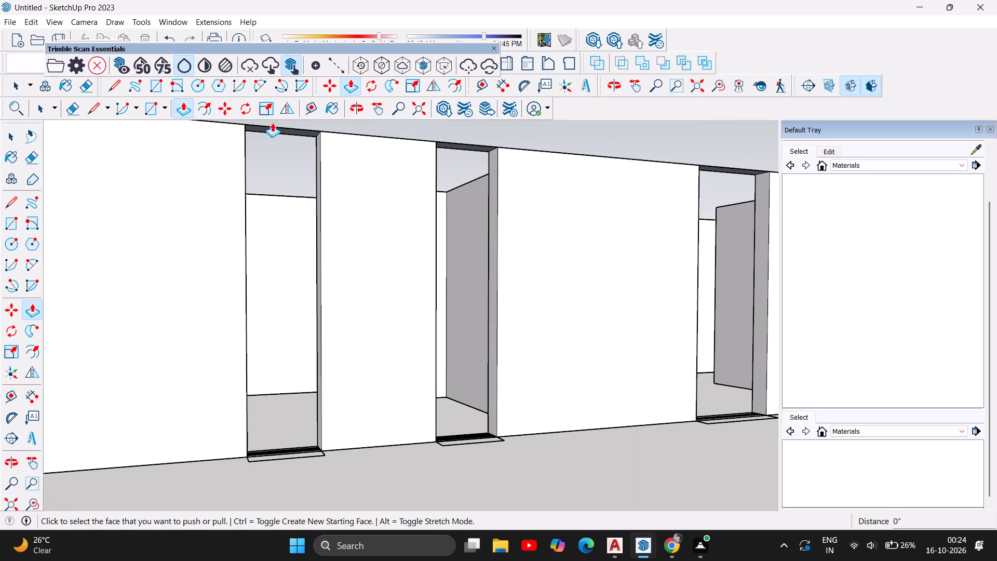
{"action": "left_click", "coordinate": [272, 123]}
{"action": "scroll", "coordinate": [275, 132], "scroll_direction": "up", "scroll_amount": 3}
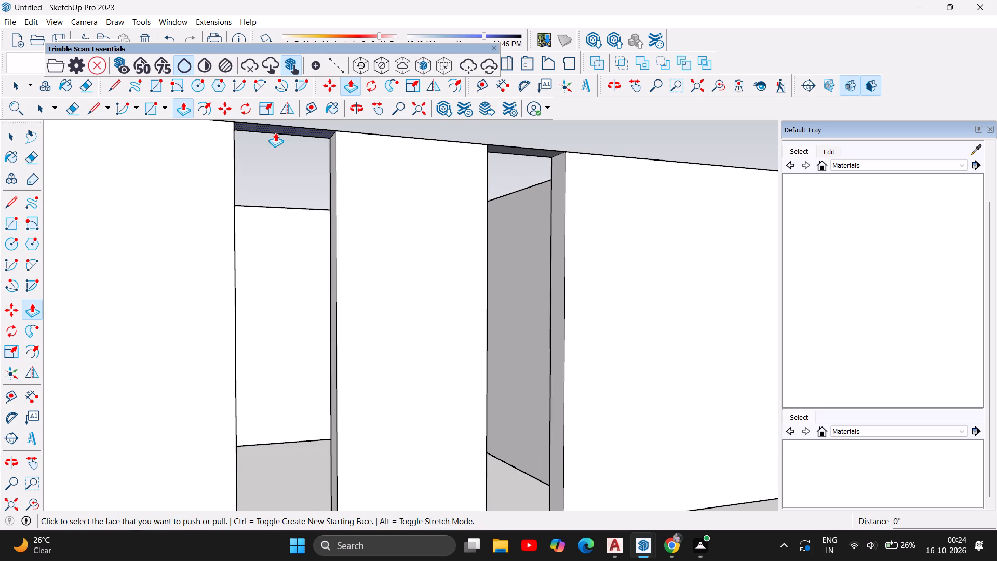
{"action": "left_click", "coordinate": [264, 124]}
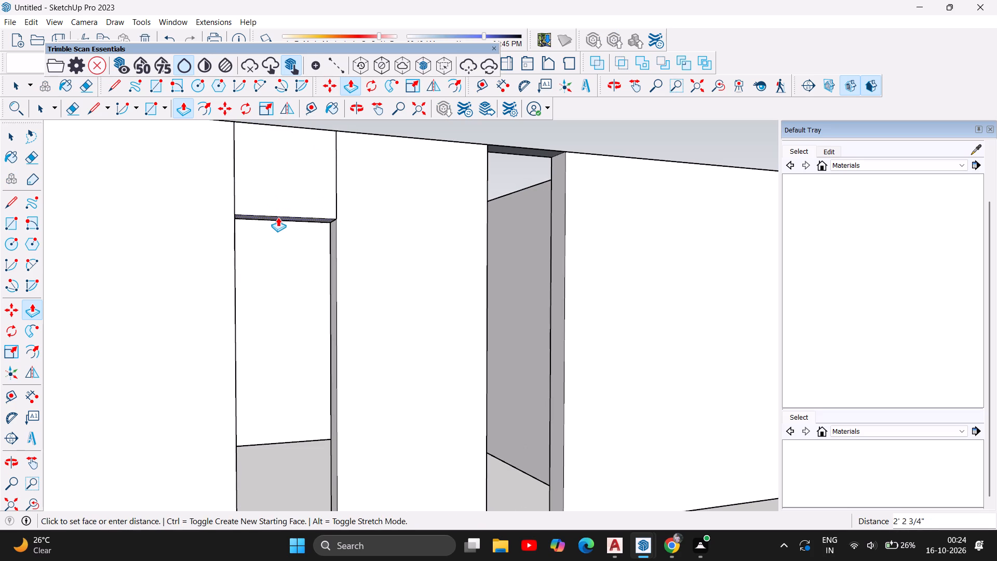
{"action": "type", "text": "3'"}
{"action": "key", "text": "Return"}
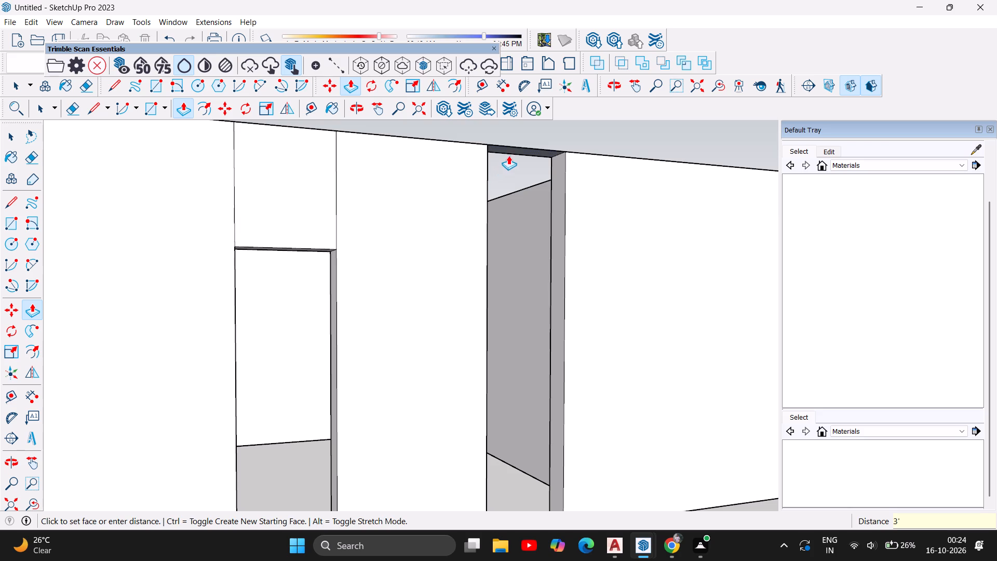
Push/Pull the underside of the strip over the long outer wall's second opening down 3' as a lintel.
{"action": "left_click", "coordinate": [517, 144]}
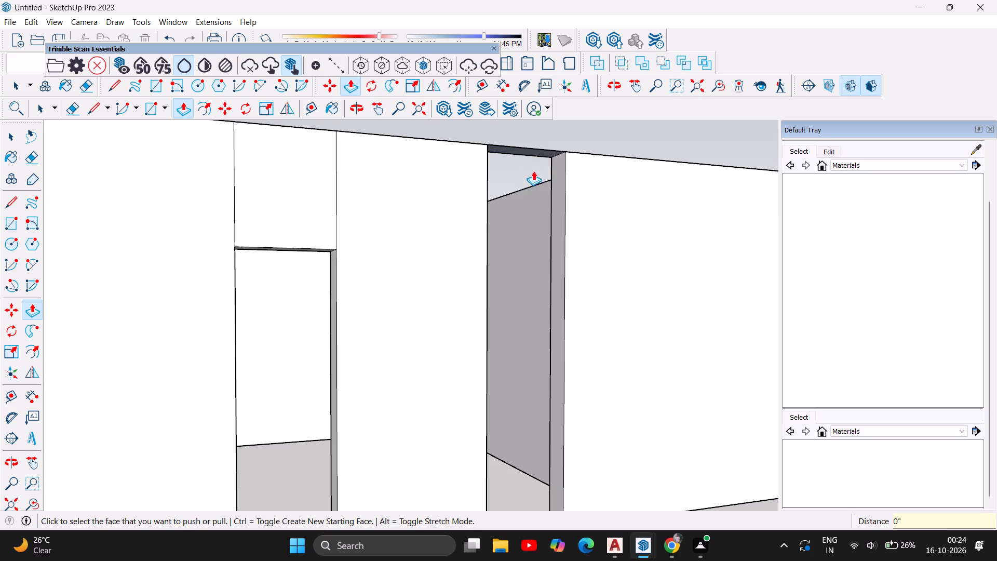
{"action": "scroll", "coordinate": [549, 159], "scroll_direction": "up", "scroll_amount": 1}
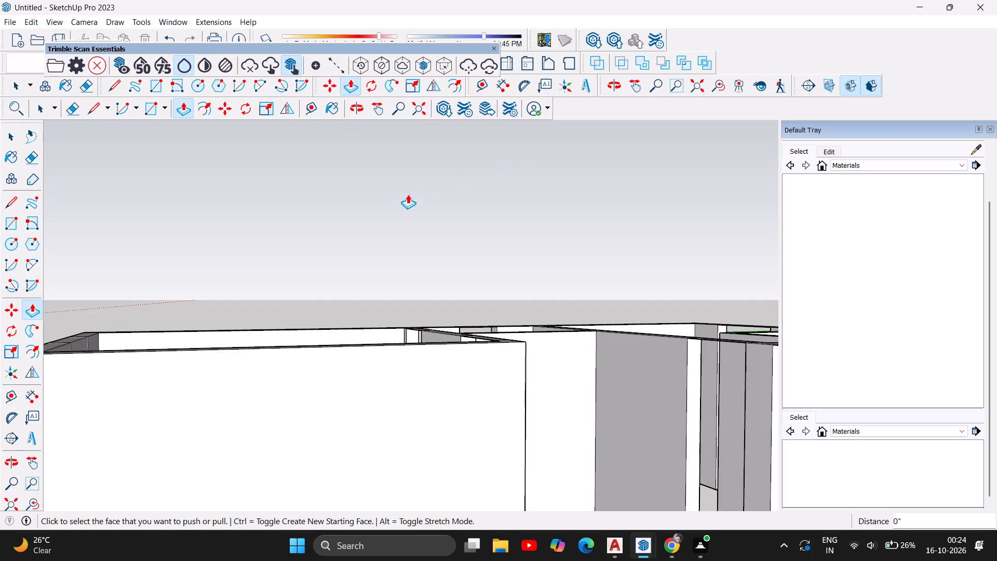
{"action": "scroll", "coordinate": [407, 193], "scroll_direction": "down", "scroll_amount": 3}
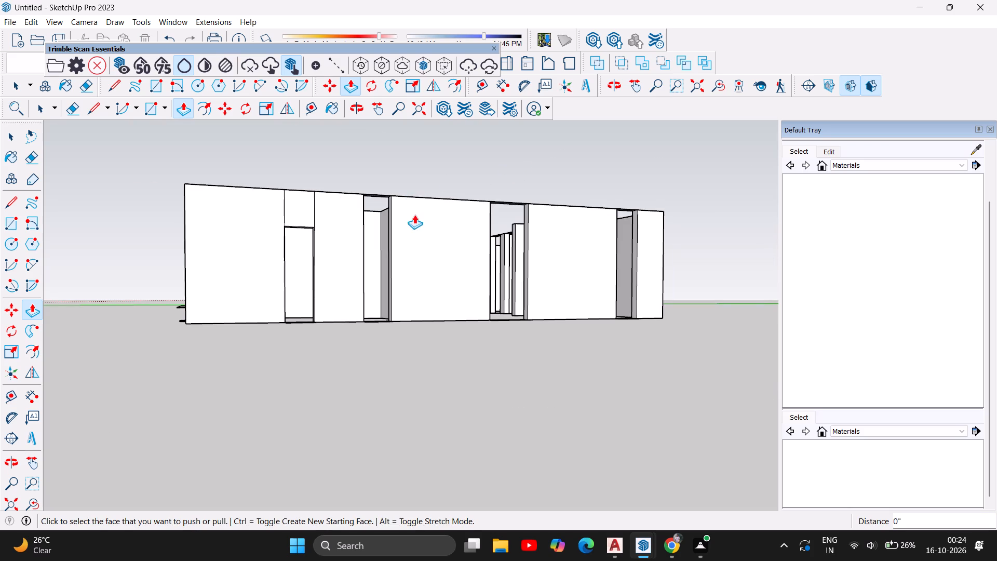
{"action": "scroll", "coordinate": [365, 182], "scroll_direction": "up", "scroll_amount": 3}
{"action": "scroll", "coordinate": [359, 237], "scroll_direction": "down", "scroll_amount": 1}
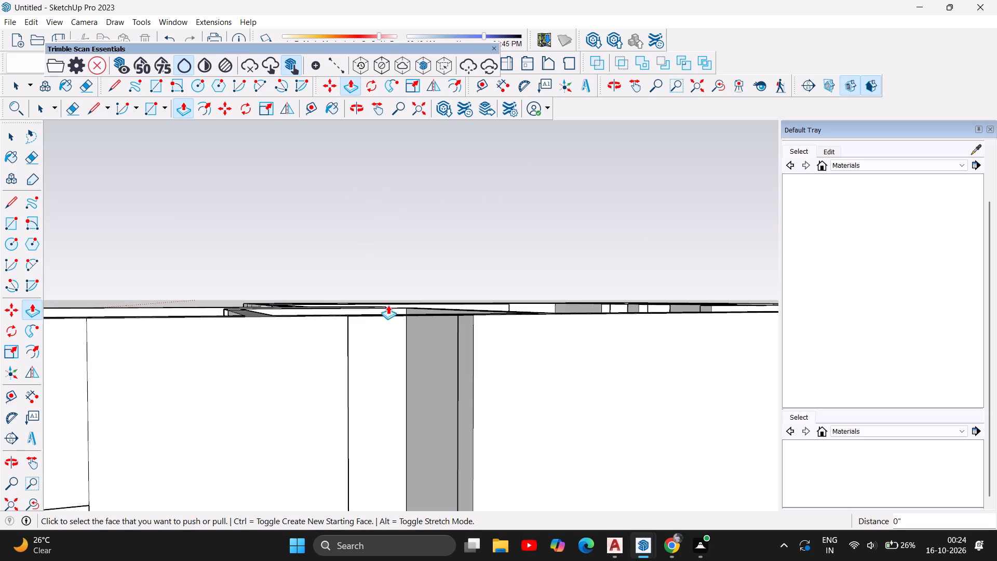
{"action": "scroll", "coordinate": [387, 306], "scroll_direction": "down", "scroll_amount": 3}
{"action": "scroll", "coordinate": [390, 195], "scroll_direction": "down", "scroll_amount": 5}
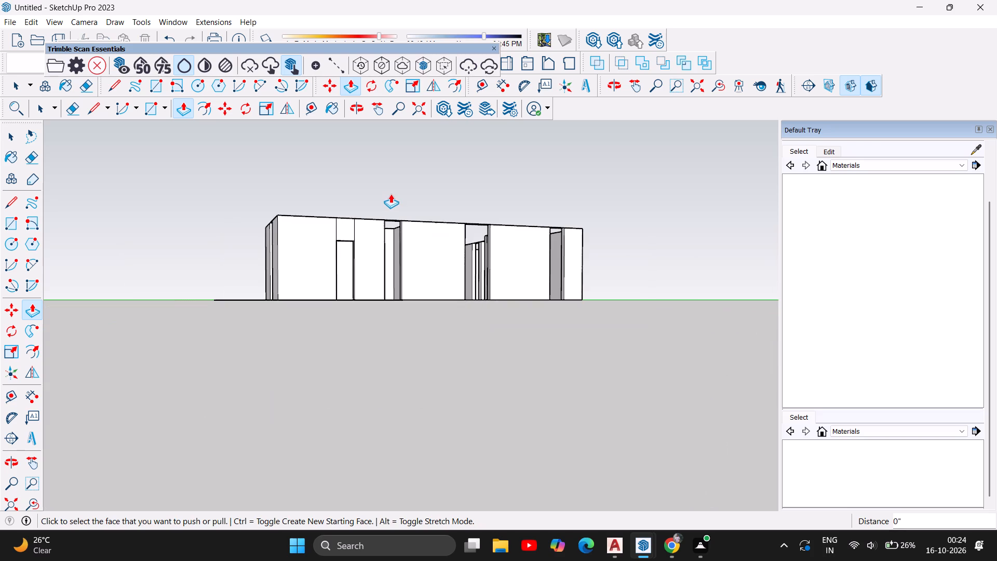
{"action": "scroll", "coordinate": [398, 227], "scroll_direction": "up", "scroll_amount": 4}
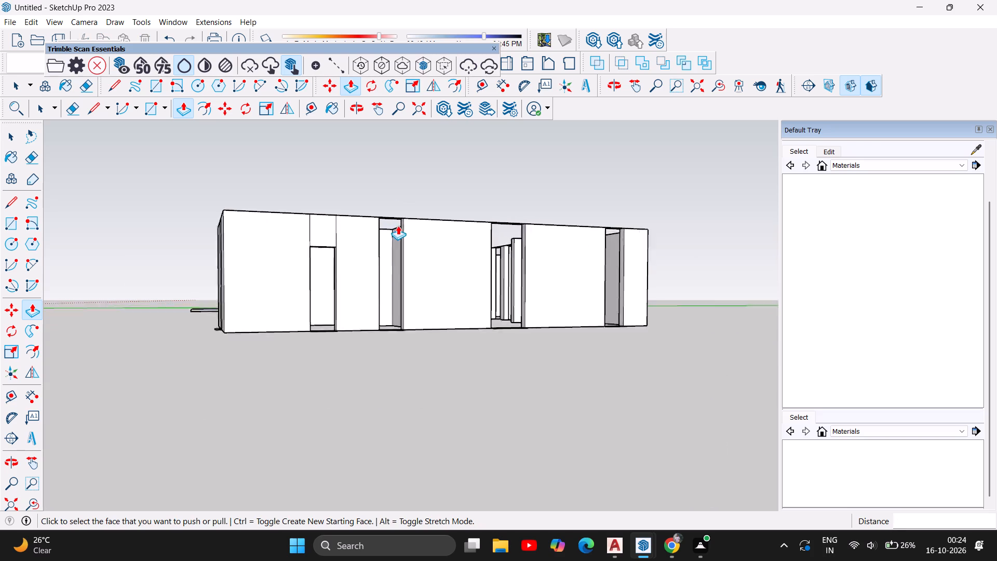
{"action": "scroll", "coordinate": [398, 225], "scroll_direction": "up", "scroll_amount": 6}
{"action": "scroll", "coordinate": [403, 212], "scroll_direction": "down", "scroll_amount": 2}
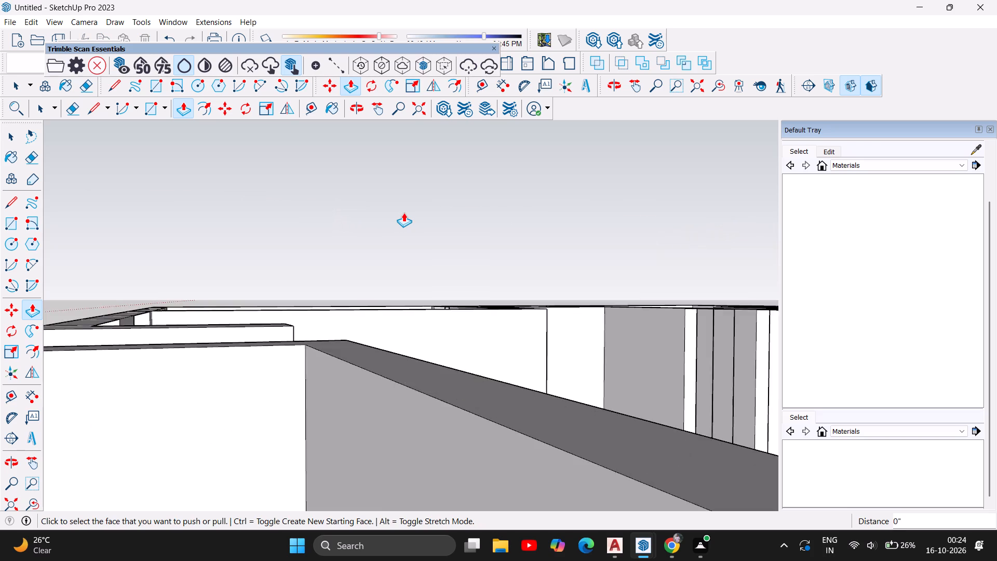
{"action": "scroll", "coordinate": [403, 212], "scroll_direction": "down", "scroll_amount": 1}
{"action": "scroll", "coordinate": [383, 206], "scroll_direction": "up", "scroll_amount": 2}
{"action": "scroll", "coordinate": [385, 225], "scroll_direction": "down", "scroll_amount": 2}
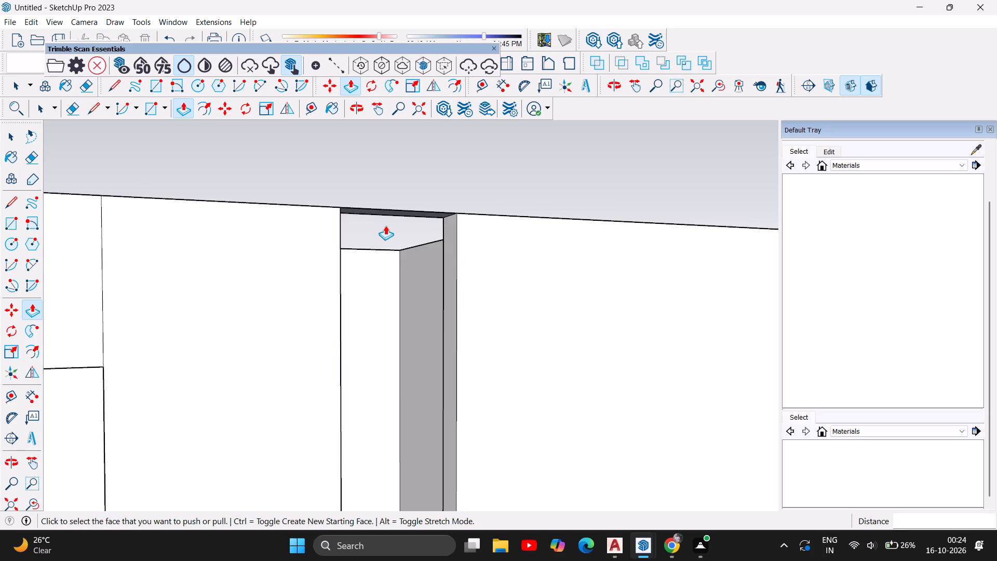
{"action": "scroll", "coordinate": [384, 242], "scroll_direction": "up", "scroll_amount": 3}
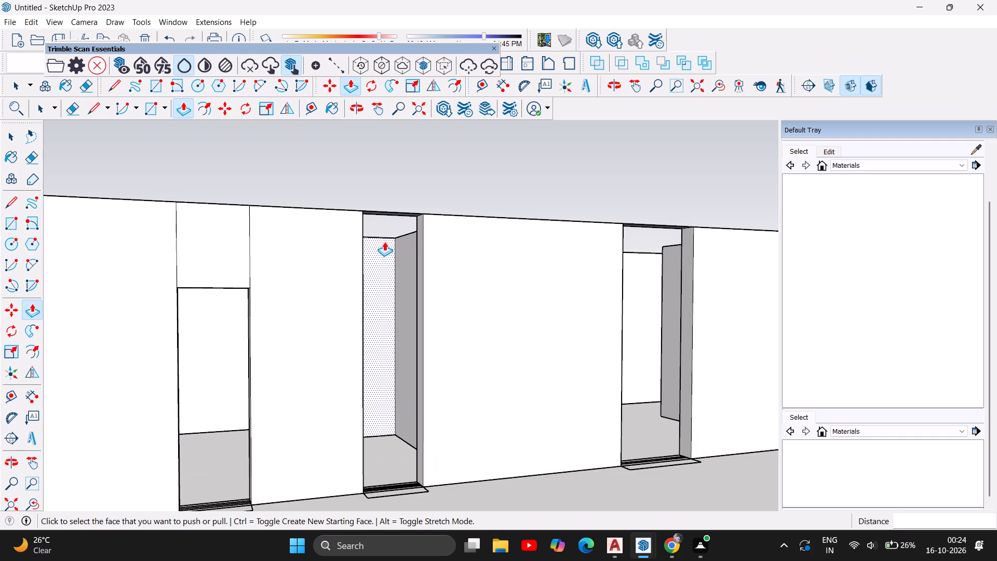
{"action": "scroll", "coordinate": [403, 203], "scroll_direction": "up", "scroll_amount": 1}
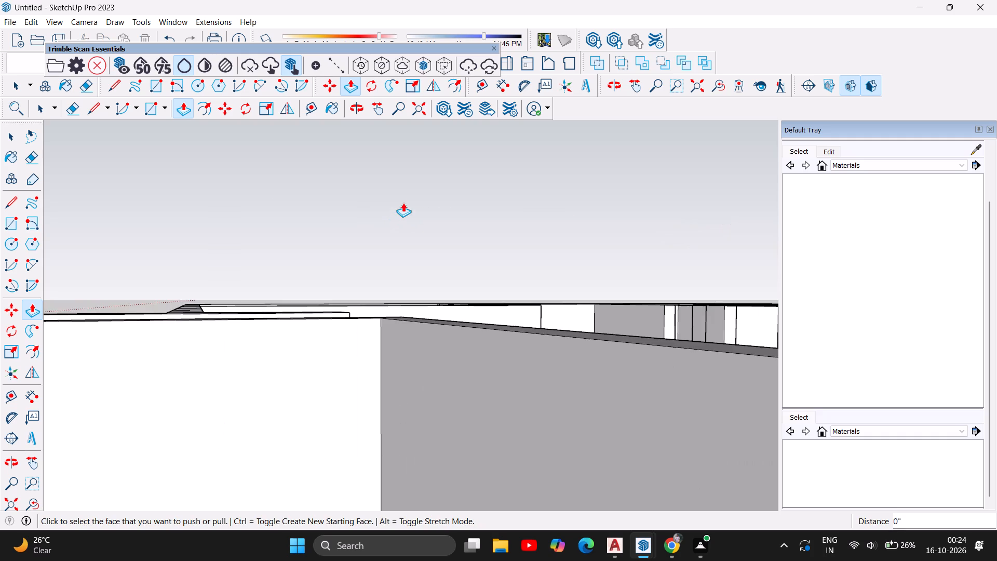
{"action": "scroll", "coordinate": [400, 211], "scroll_direction": "down", "scroll_amount": 3}
{"action": "scroll", "coordinate": [410, 217], "scroll_direction": "up", "scroll_amount": 1}
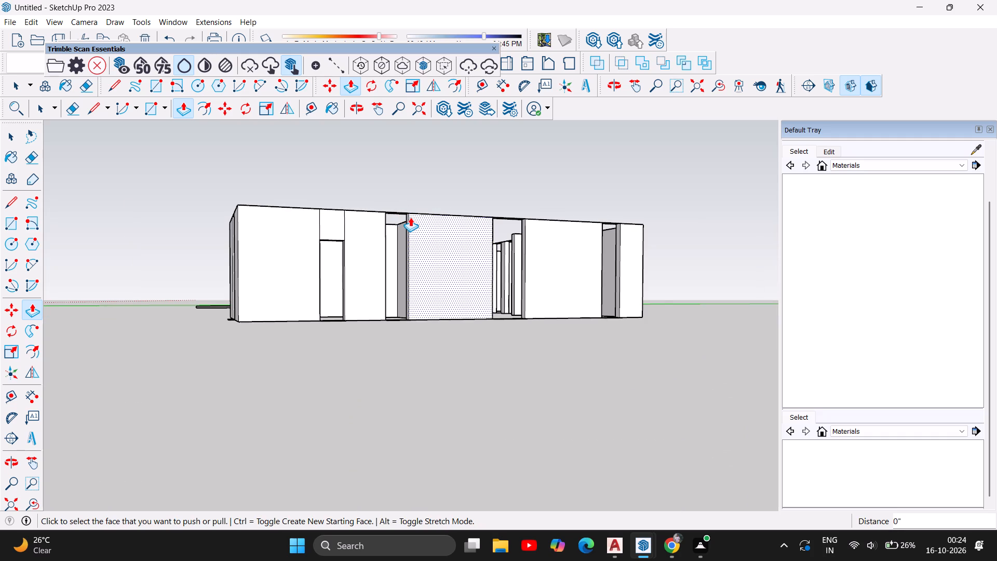
{"action": "scroll", "coordinate": [400, 292], "scroll_direction": "up", "scroll_amount": 2}
{"action": "scroll", "coordinate": [397, 247], "scroll_direction": "up", "scroll_amount": 2}
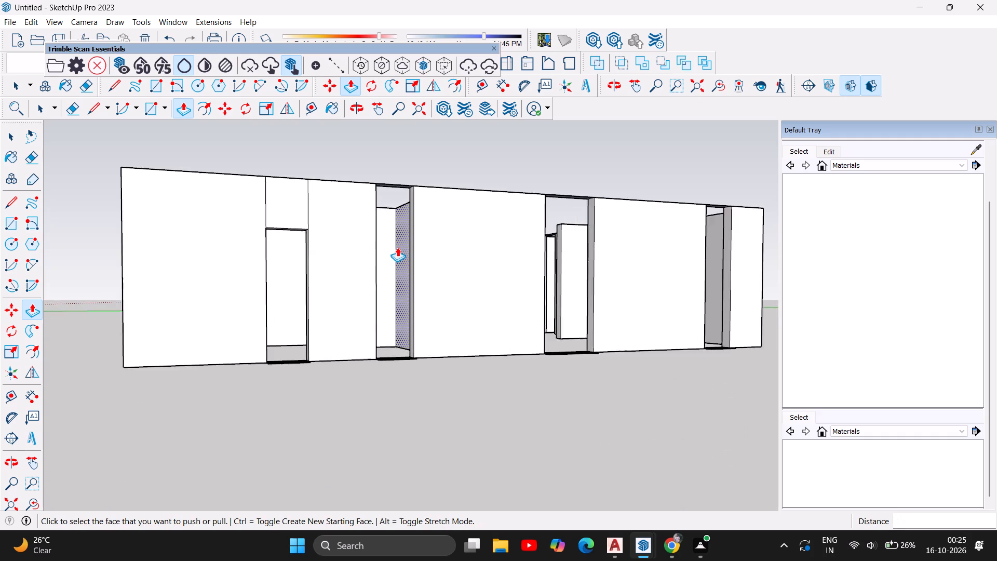
{"action": "scroll", "coordinate": [396, 216], "scroll_direction": "up", "scroll_amount": 4}
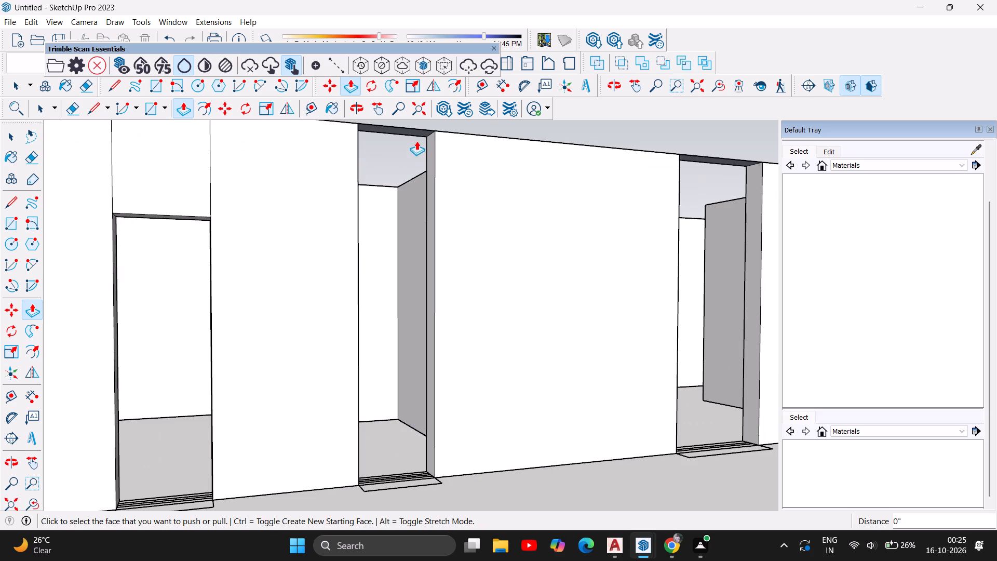
{"action": "left_click", "coordinate": [382, 121]}
{"action": "scroll", "coordinate": [373, 126], "scroll_direction": "up", "scroll_amount": 2}
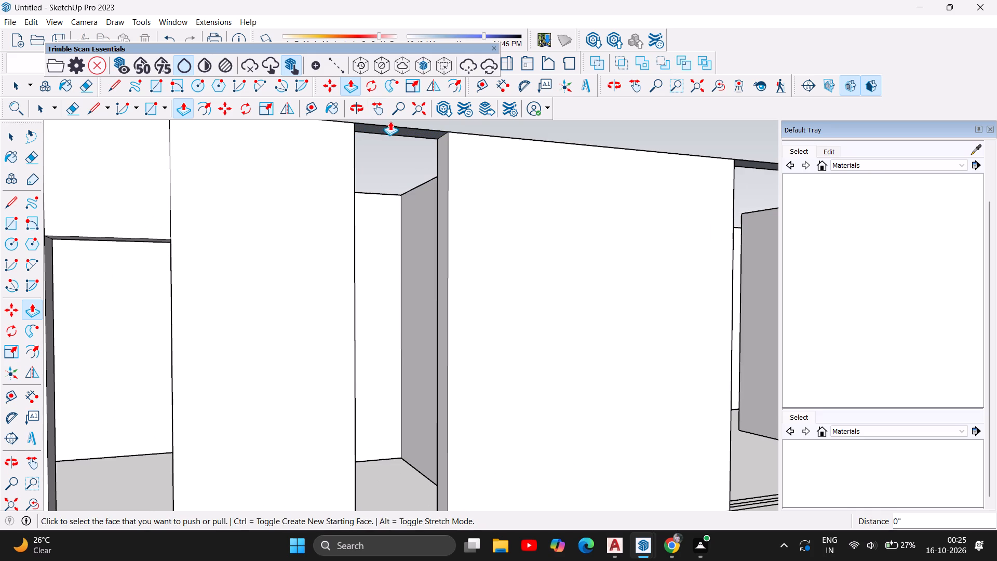
{"action": "left_click", "coordinate": [379, 126]}
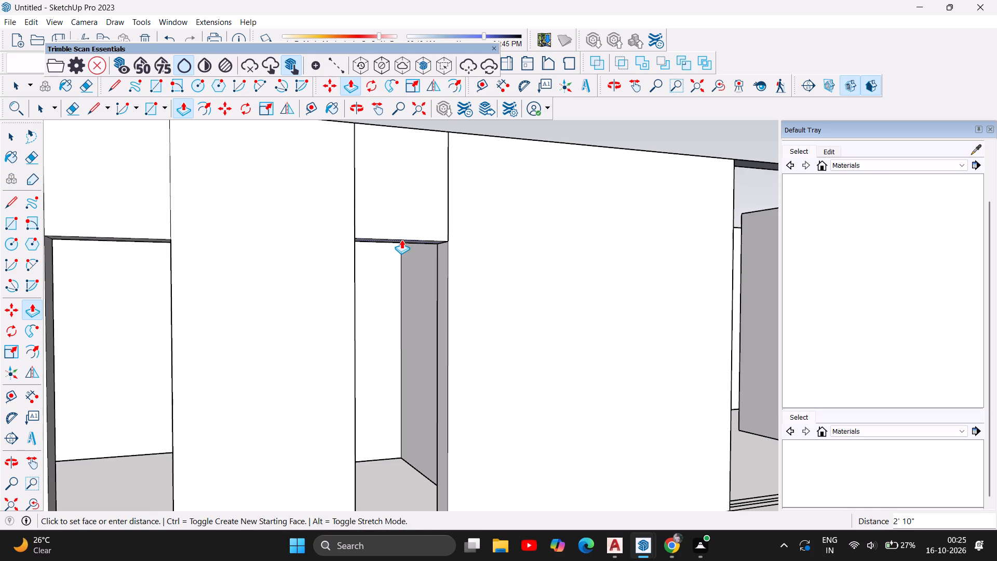
{"action": "type", "text": "3'"}
{"action": "key", "text": "Return"}
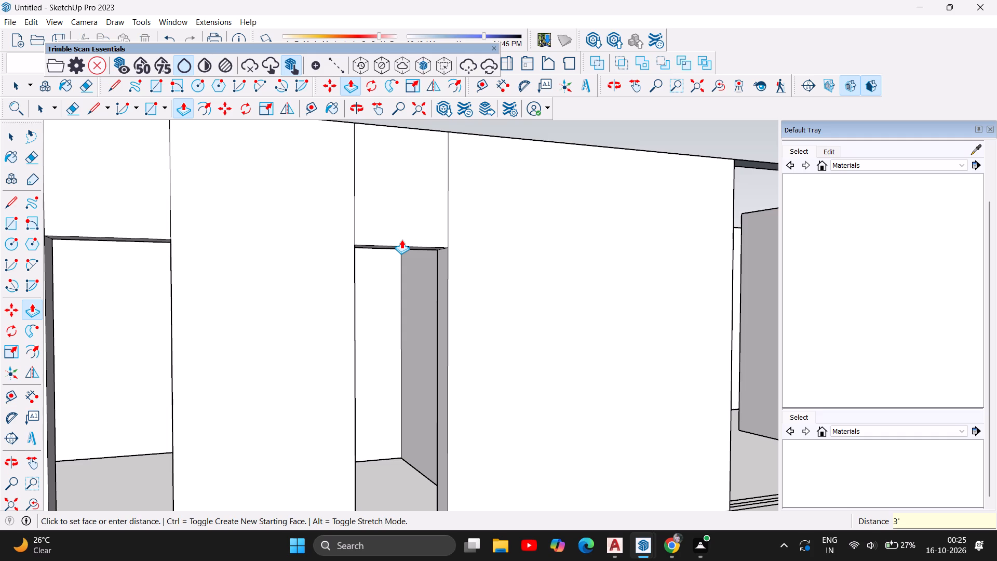
Push/Pull the underside of the strip over the long outer wall's third, wider opening down 3' as a lintel.
{"action": "scroll", "coordinate": [399, 241], "scroll_direction": "down", "scroll_amount": 8}
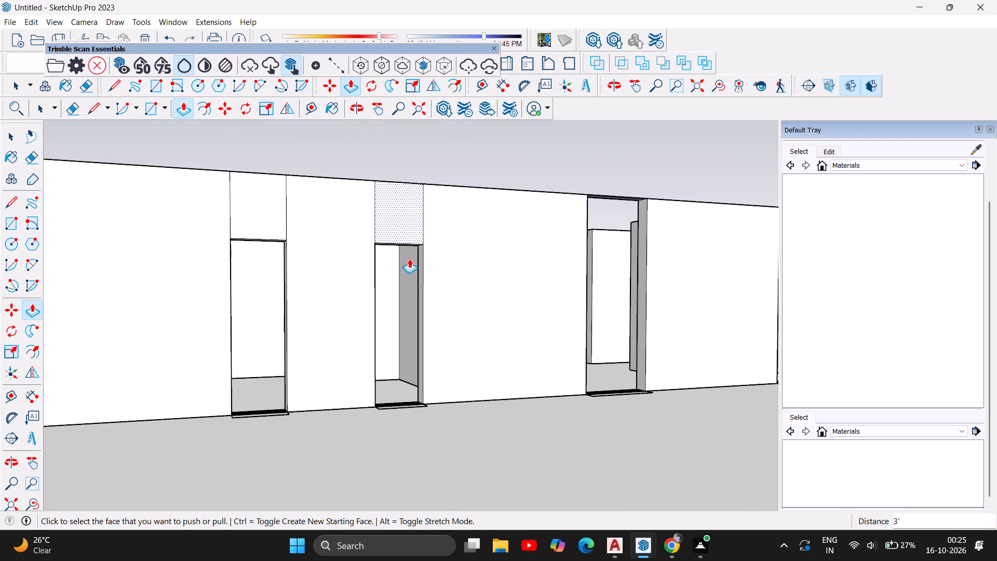
{"action": "scroll", "coordinate": [658, 206], "scroll_direction": "up", "scroll_amount": 4}
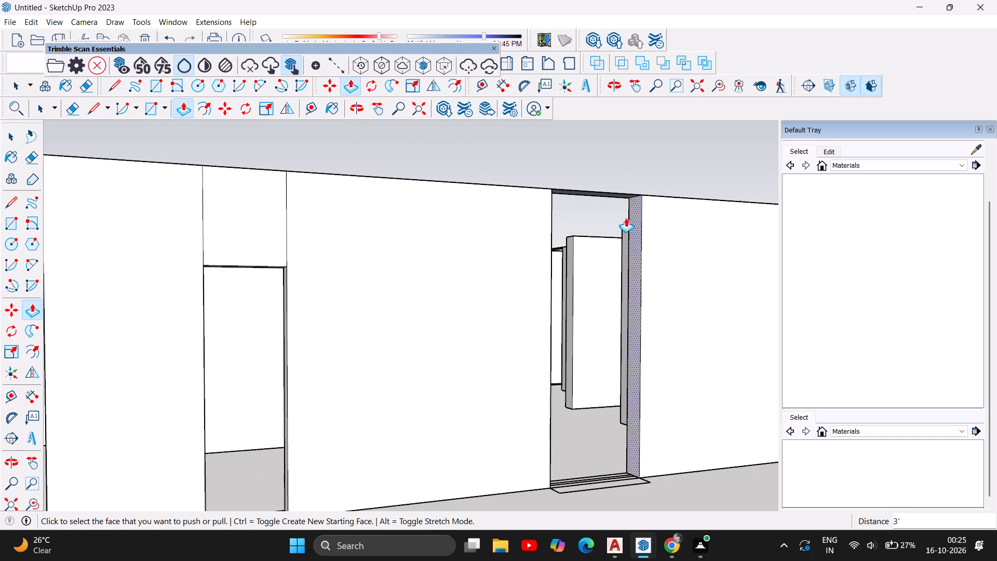
{"action": "scroll", "coordinate": [610, 242], "scroll_direction": "up", "scroll_amount": 2}
{"action": "scroll", "coordinate": [594, 401], "scroll_direction": "up", "scroll_amount": 1}
{"action": "scroll", "coordinate": [560, 335], "scroll_direction": "down", "scroll_amount": 2}
{"action": "scroll", "coordinate": [609, 471], "scroll_direction": "up", "scroll_amount": 2}
{"action": "scroll", "coordinate": [479, 397], "scroll_direction": "down", "scroll_amount": 3}
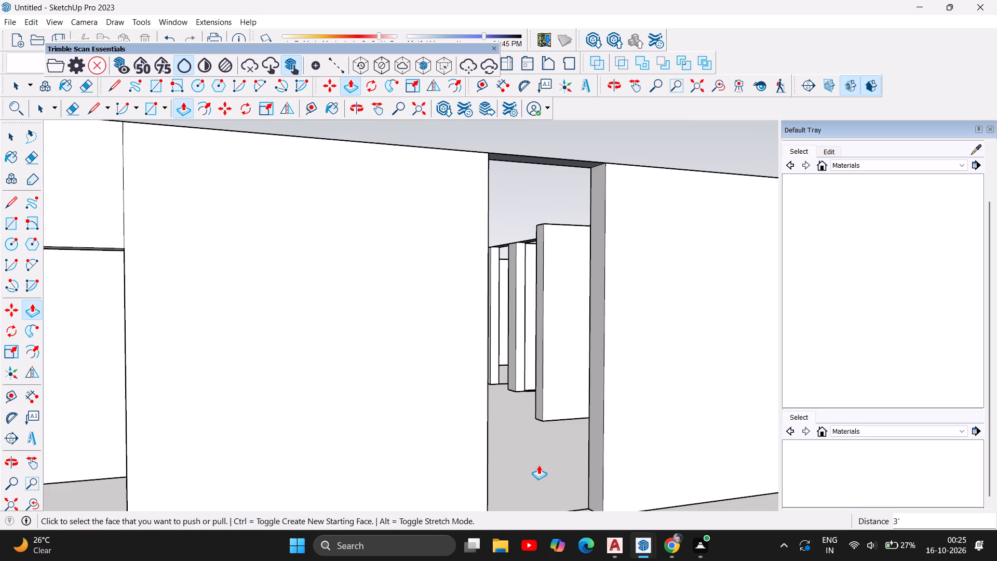
{"action": "scroll", "coordinate": [524, 460], "scroll_direction": "down", "scroll_amount": 2}
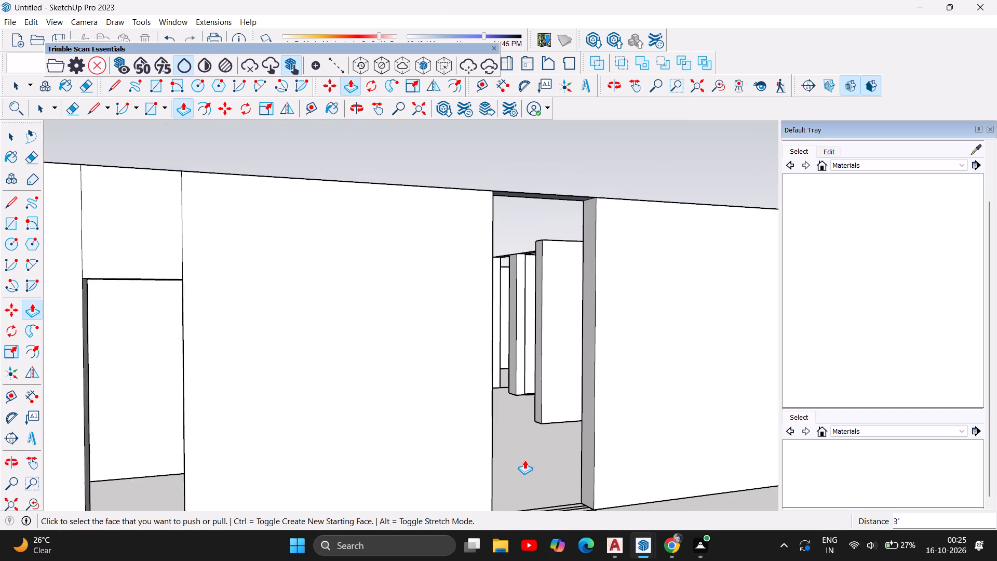
{"action": "scroll", "coordinate": [559, 468], "scroll_direction": "up", "scroll_amount": 2}
{"action": "scroll", "coordinate": [576, 407], "scroll_direction": "up", "scroll_amount": 1}
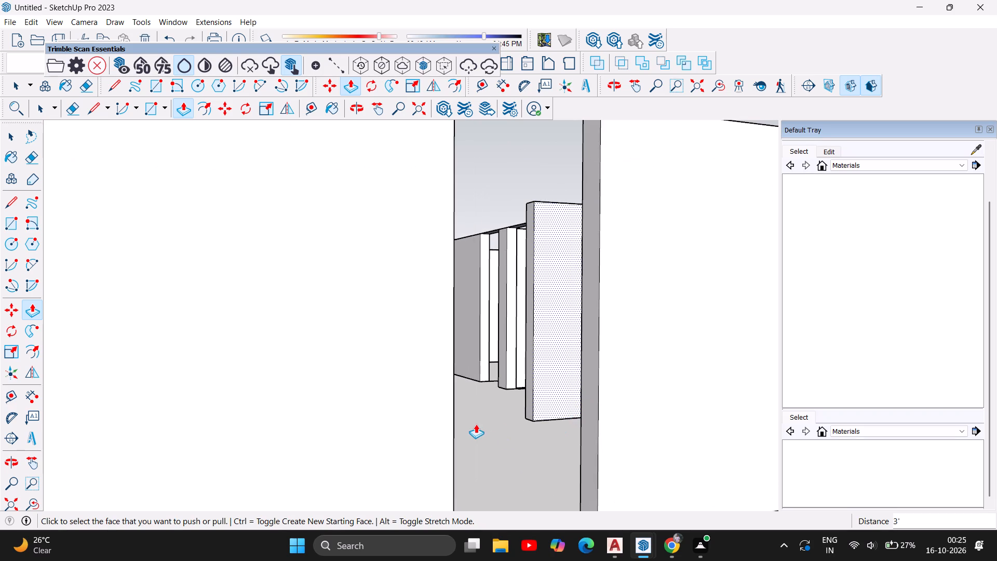
{"action": "scroll", "coordinate": [476, 424], "scroll_direction": "down", "scroll_amount": 2}
{"action": "scroll", "coordinate": [540, 420], "scroll_direction": "up", "scroll_amount": 1}
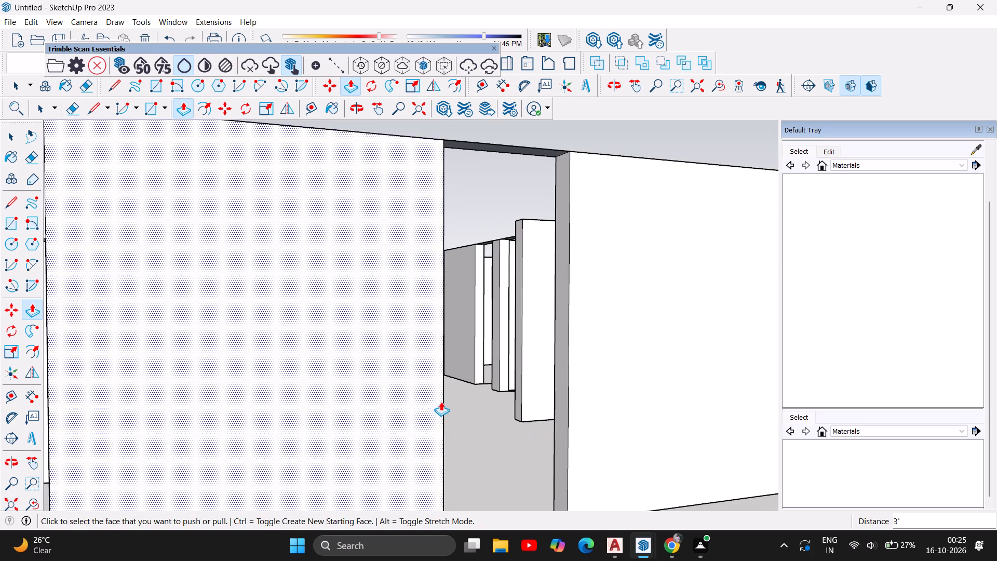
{"action": "scroll", "coordinate": [387, 418], "scroll_direction": "down", "scroll_amount": 4}
{"action": "scroll", "coordinate": [499, 411], "scroll_direction": "up", "scroll_amount": 3}
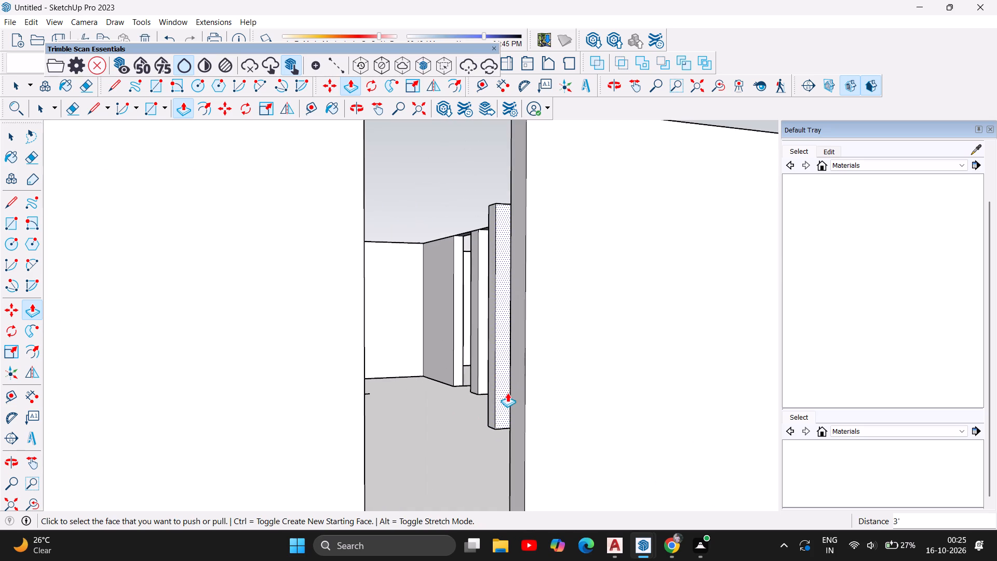
{"action": "scroll", "coordinate": [466, 385], "scroll_direction": "down", "scroll_amount": 2}
{"action": "scroll", "coordinate": [503, 471], "scroll_direction": "up", "scroll_amount": 2}
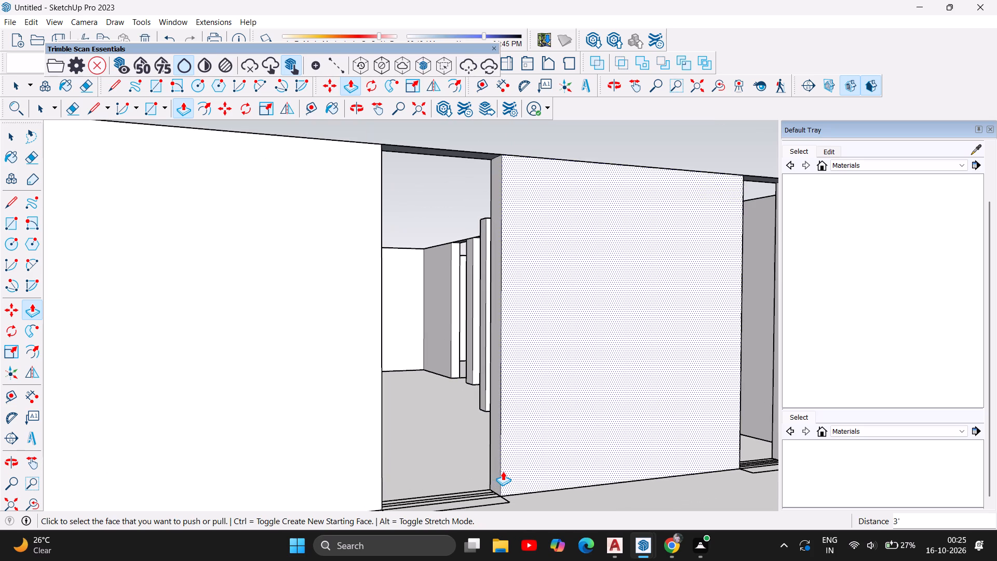
{"action": "scroll", "coordinate": [427, 144], "scroll_direction": "up", "scroll_amount": 2}
{"action": "scroll", "coordinate": [414, 154], "scroll_direction": "down", "scroll_amount": 3}
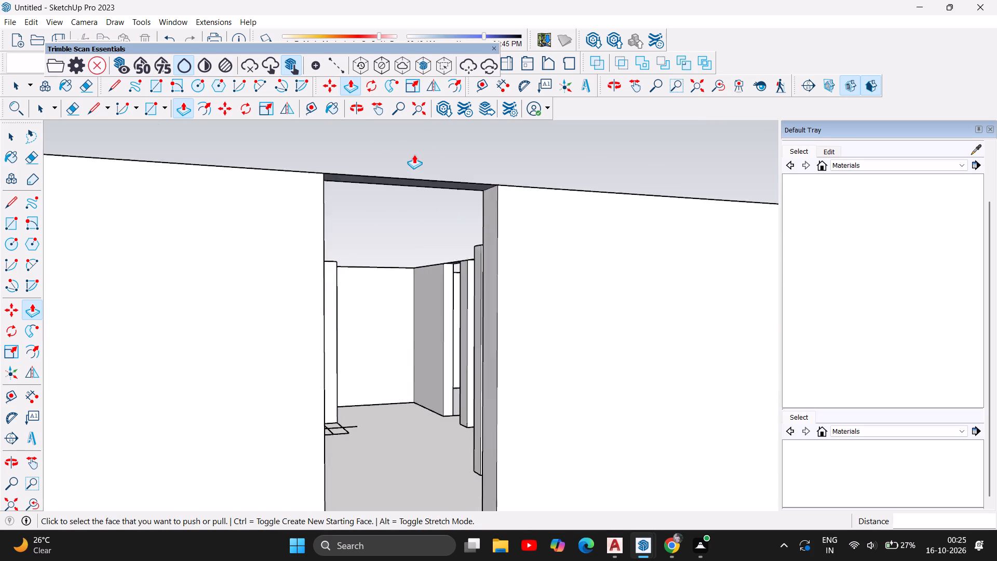
{"action": "scroll", "coordinate": [420, 167], "scroll_direction": "up", "scroll_amount": 2}
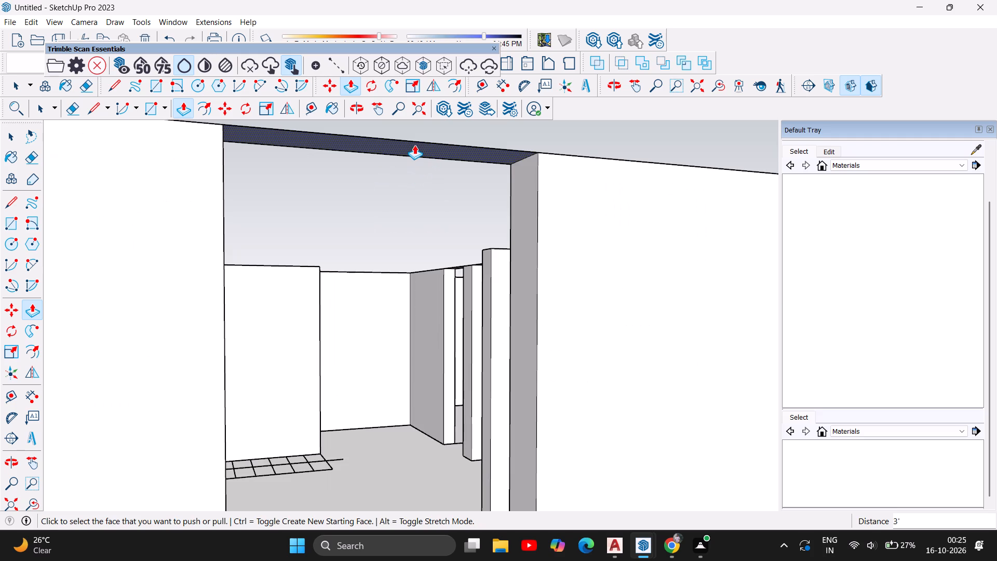
{"action": "left_click", "coordinate": [414, 144]}
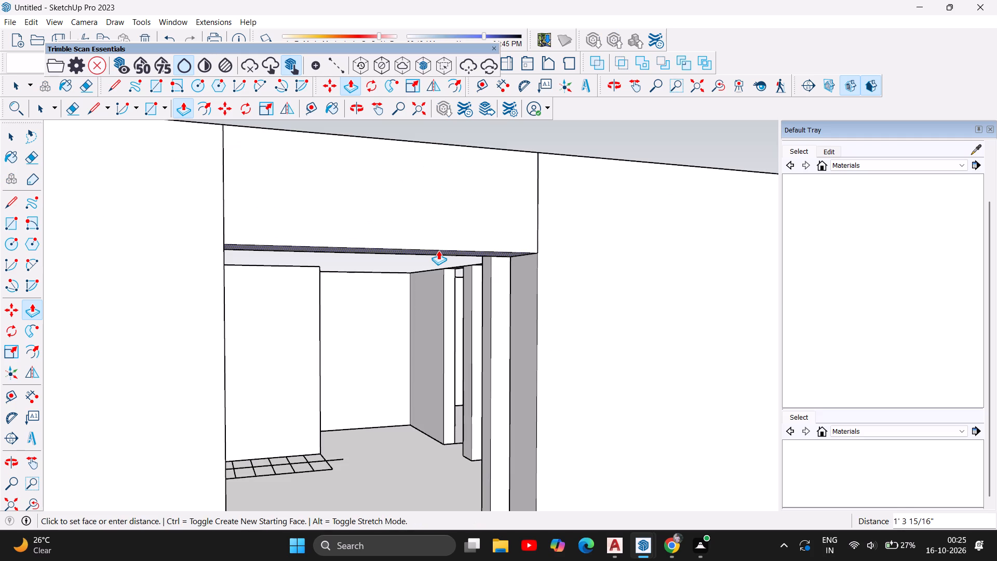
{"action": "type", "text": "3'"}
{"action": "key", "text": "Return"}
{"action": "scroll", "coordinate": [421, 251], "scroll_direction": "down", "scroll_amount": 2}
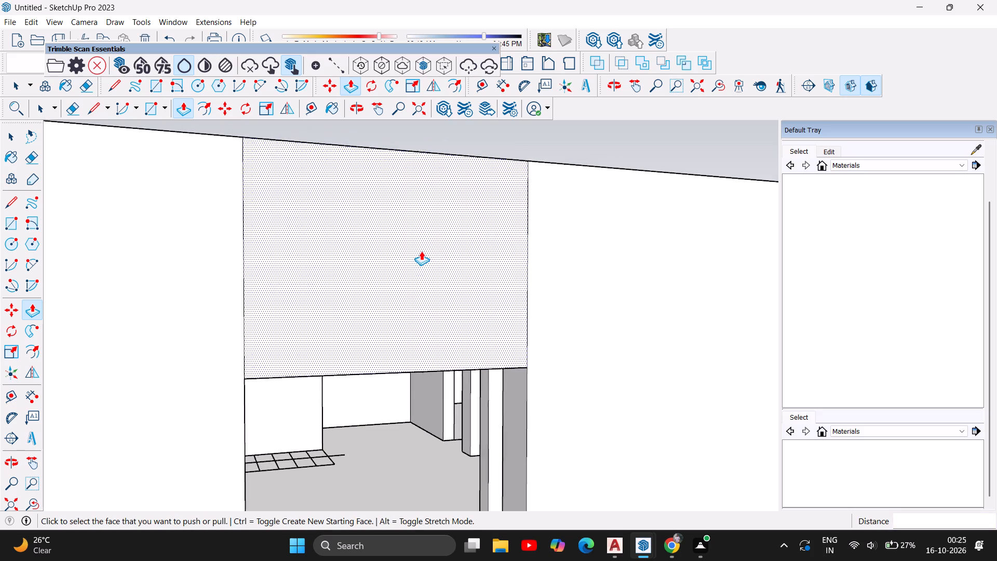
{"action": "scroll", "coordinate": [421, 251], "scroll_direction": "down", "scroll_amount": 4}
{"action": "scroll", "coordinate": [476, 284], "scroll_direction": "down", "scroll_amount": 12}
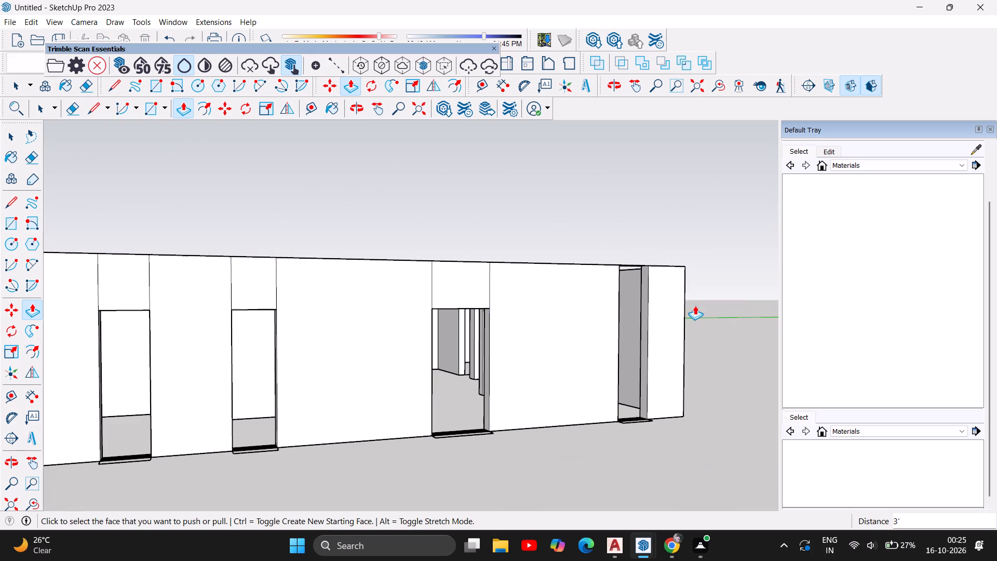
Push/Pull the underside of the strip over the long outer wall's fourth opening, nearest the far corner, down 3' as a lintel.
{"action": "scroll", "coordinate": [731, 351], "scroll_direction": "up", "scroll_amount": 2}
{"action": "scroll", "coordinate": [661, 240], "scroll_direction": "up", "scroll_amount": 2}
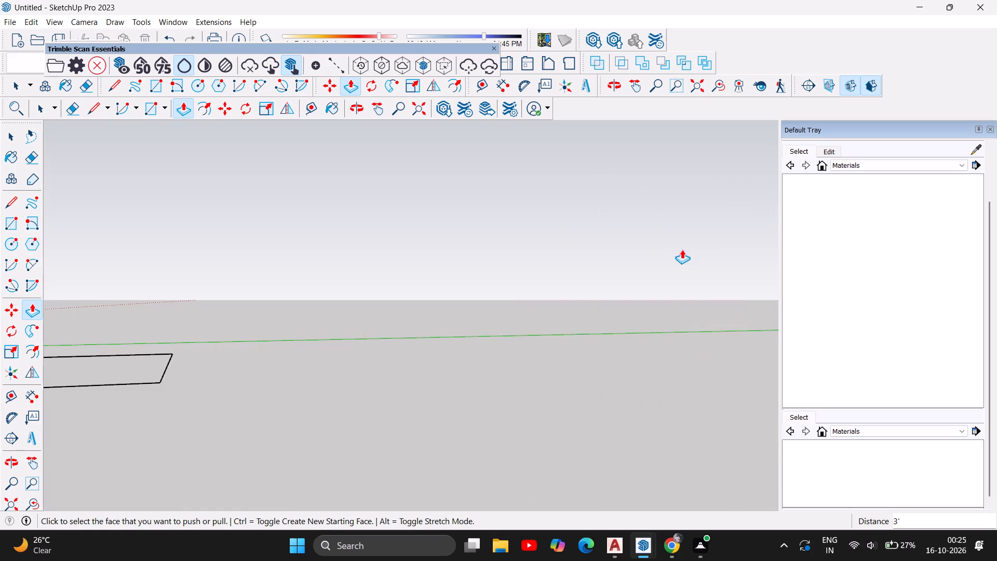
{"action": "scroll", "coordinate": [684, 254], "scroll_direction": "down", "scroll_amount": 2}
{"action": "scroll", "coordinate": [529, 363], "scroll_direction": "down", "scroll_amount": 6}
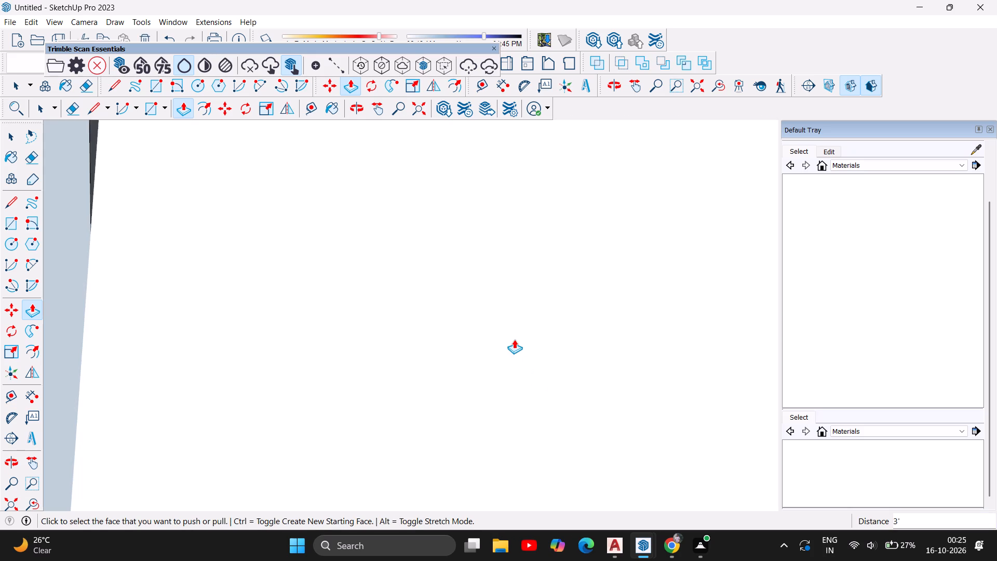
{"action": "scroll", "coordinate": [514, 339], "scroll_direction": "down", "scroll_amount": 6}
{"action": "scroll", "coordinate": [648, 381], "scroll_direction": "down", "scroll_amount": 5}
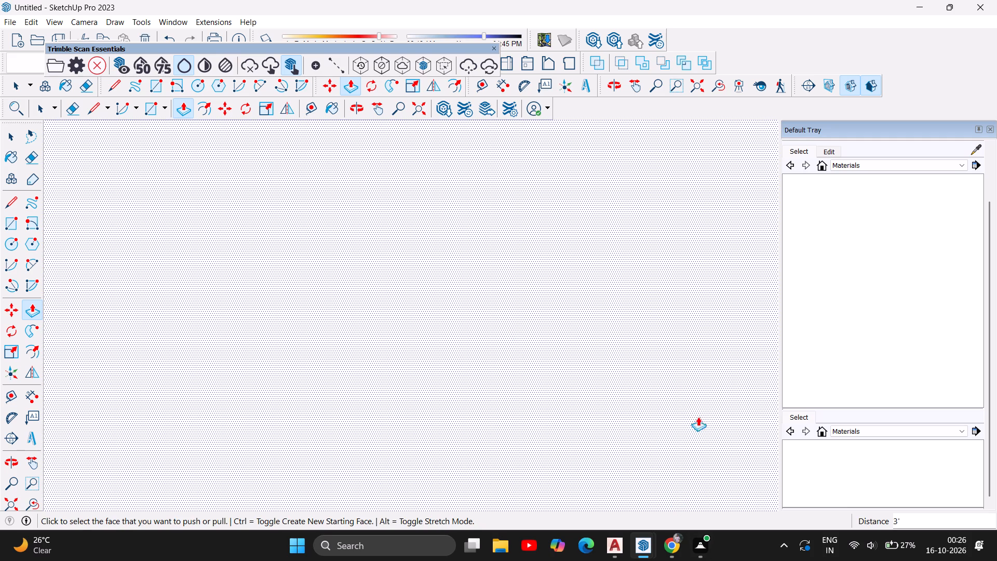
{"action": "scroll", "coordinate": [546, 368], "scroll_direction": "down", "scroll_amount": 6}
{"action": "scroll", "coordinate": [499, 384], "scroll_direction": "down", "scroll_amount": 3}
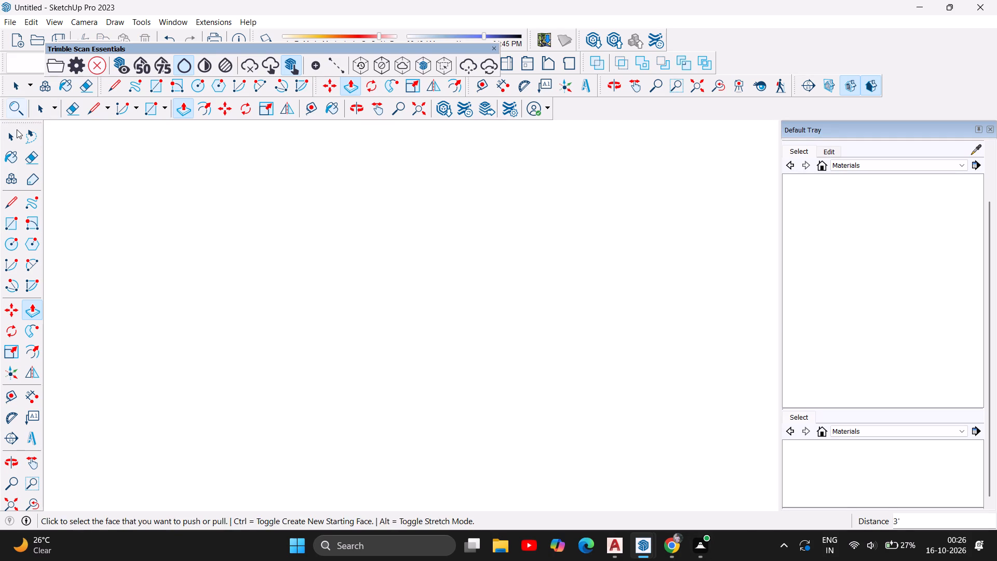
{"action": "left_click", "coordinate": [15, 129]}
{"action": "scroll", "coordinate": [368, 272], "scroll_direction": "down", "scroll_amount": 2}
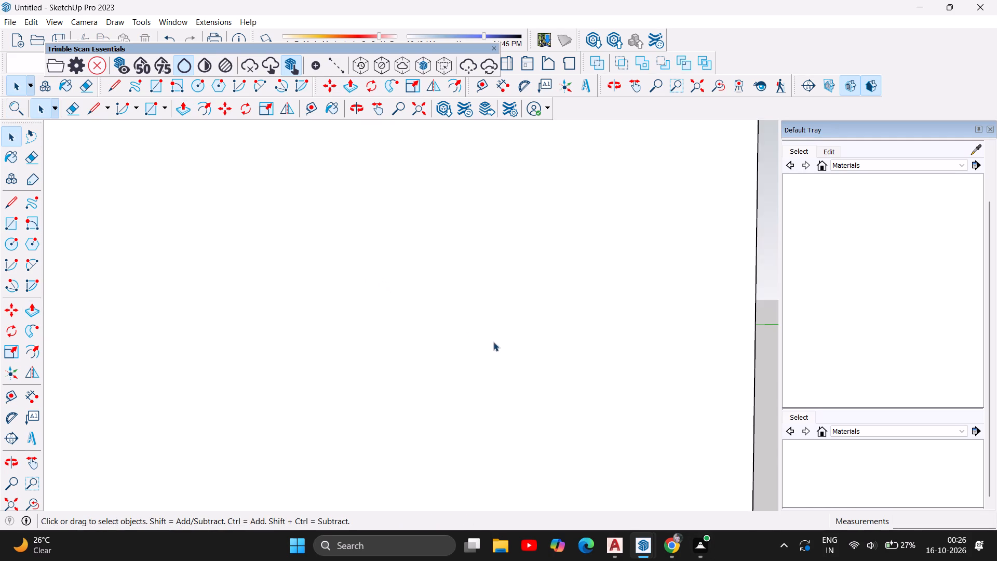
{"action": "scroll", "coordinate": [489, 339], "scroll_direction": "down", "scroll_amount": 6}
{"action": "scroll", "coordinate": [574, 296], "scroll_direction": "down", "scroll_amount": 6}
{"action": "scroll", "coordinate": [682, 248], "scroll_direction": "down", "scroll_amount": 3}
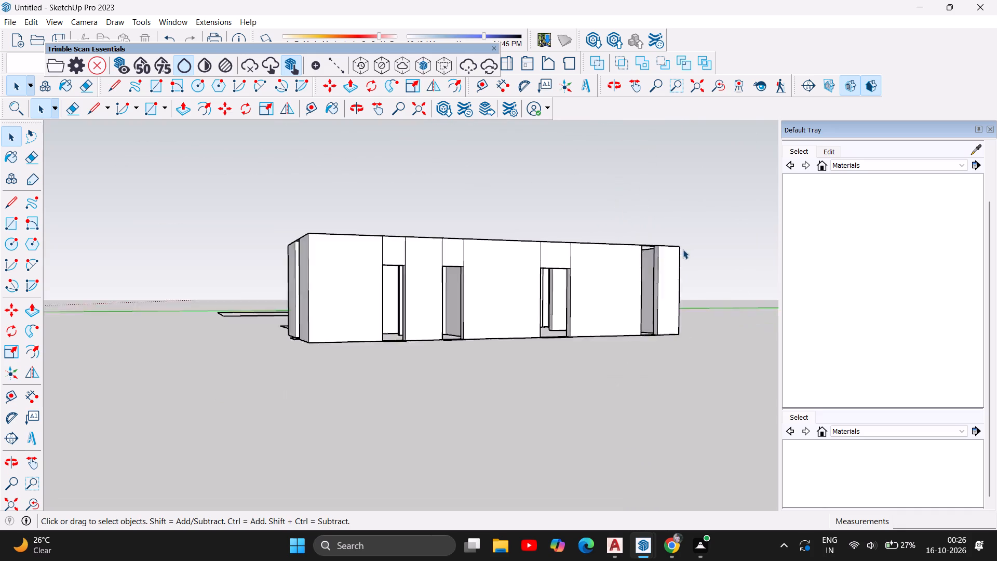
{"action": "scroll", "coordinate": [683, 249], "scroll_direction": "down", "scroll_amount": 2}
{"action": "scroll", "coordinate": [676, 247], "scroll_direction": "up", "scroll_amount": 3}
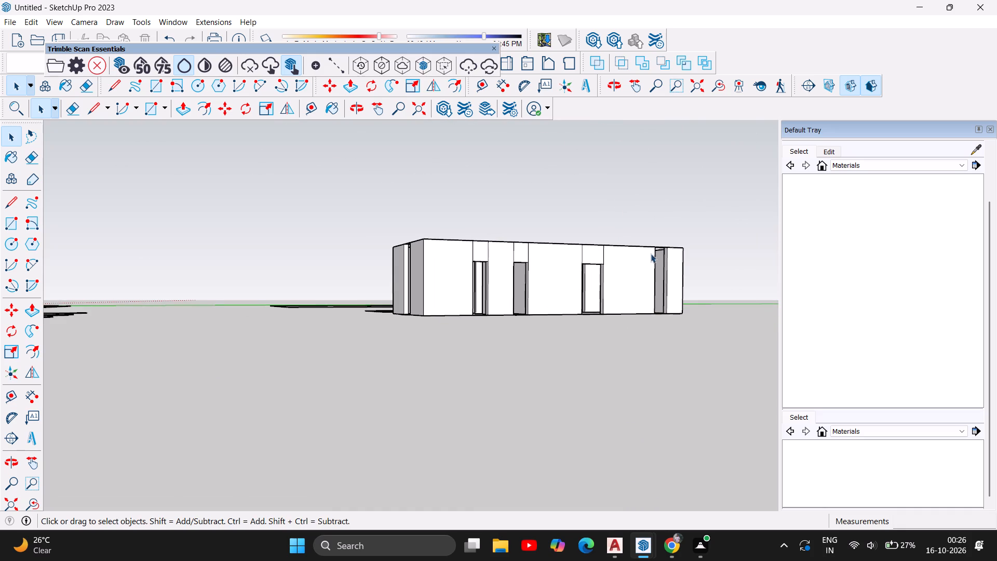
{"action": "scroll", "coordinate": [672, 256], "scroll_direction": "up", "scroll_amount": 4}
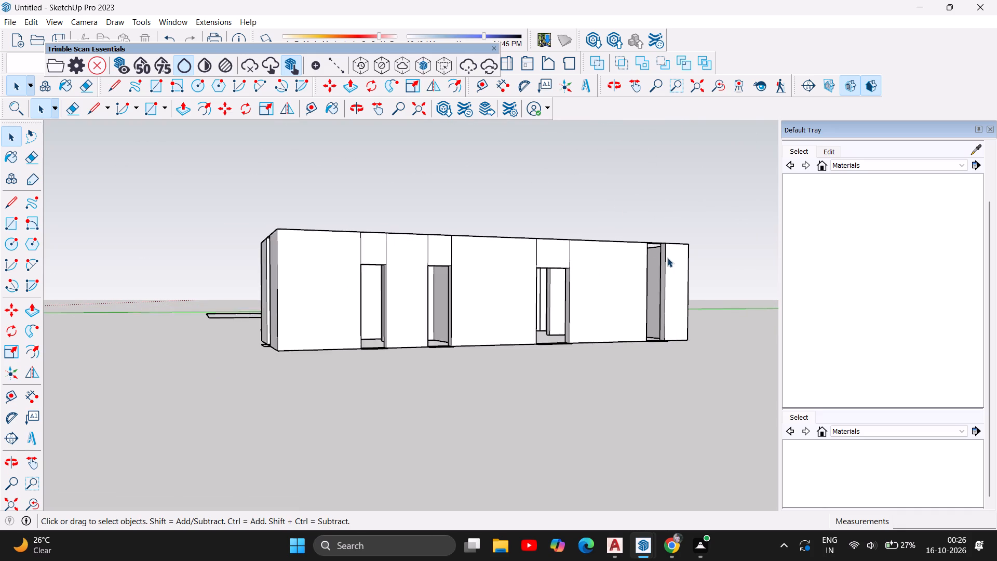
{"action": "scroll", "coordinate": [667, 258], "scroll_direction": "up", "scroll_amount": 6}
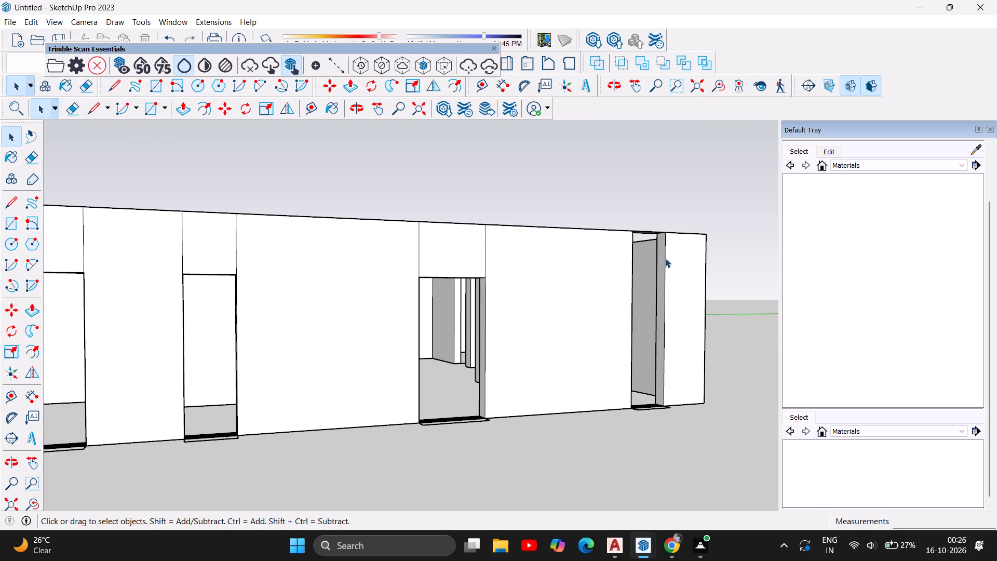
{"action": "scroll", "coordinate": [665, 258], "scroll_direction": "up", "scroll_amount": 5}
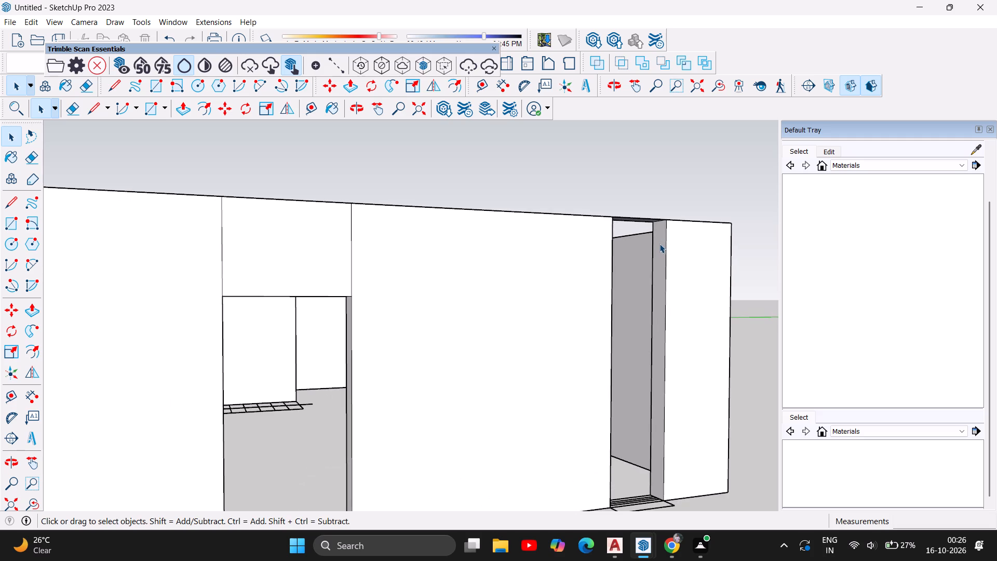
{"action": "scroll", "coordinate": [659, 244], "scroll_direction": "up", "scroll_amount": 3}
{"action": "scroll", "coordinate": [699, 355], "scroll_direction": "up", "scroll_amount": 1}
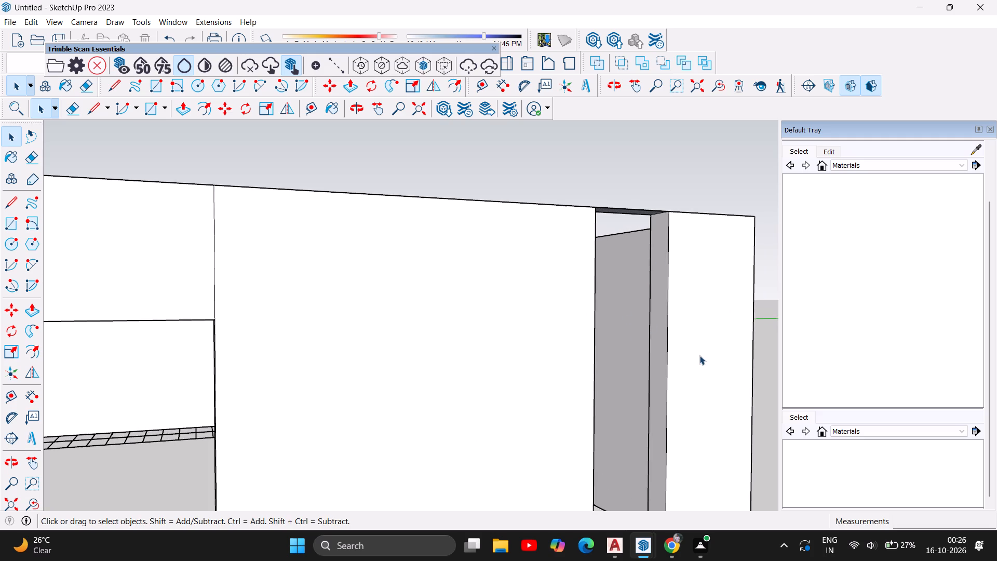
{"action": "scroll", "coordinate": [697, 353], "scroll_direction": "up", "scroll_amount": 2}
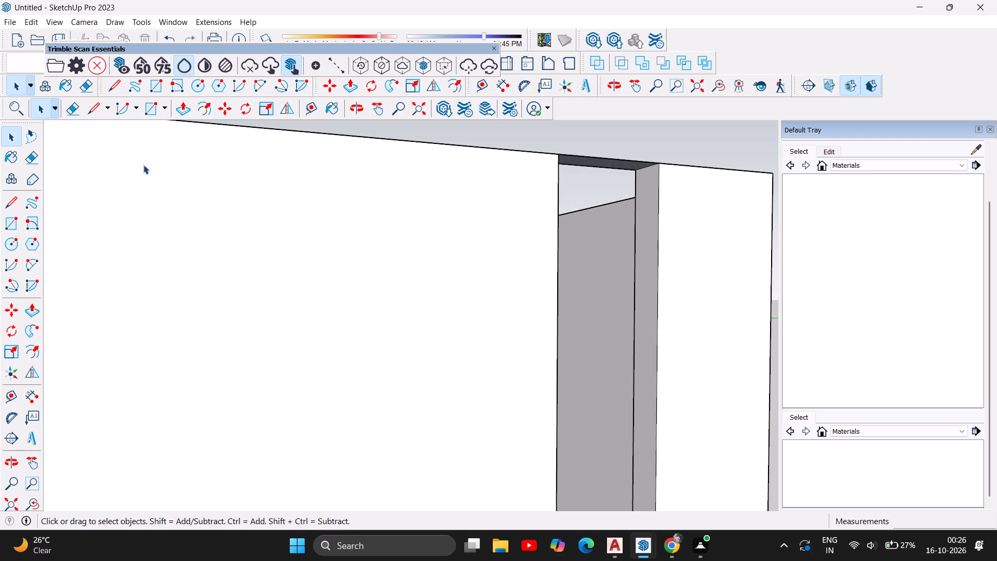
{"action": "left_click", "coordinate": [182, 107]}
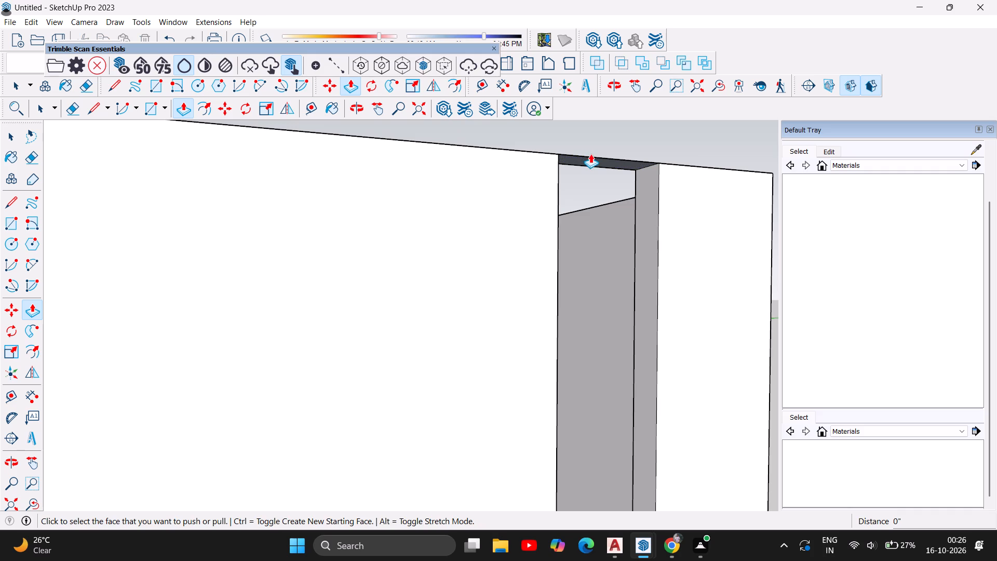
{"action": "scroll", "coordinate": [594, 156], "scroll_direction": "up", "scroll_amount": 2}
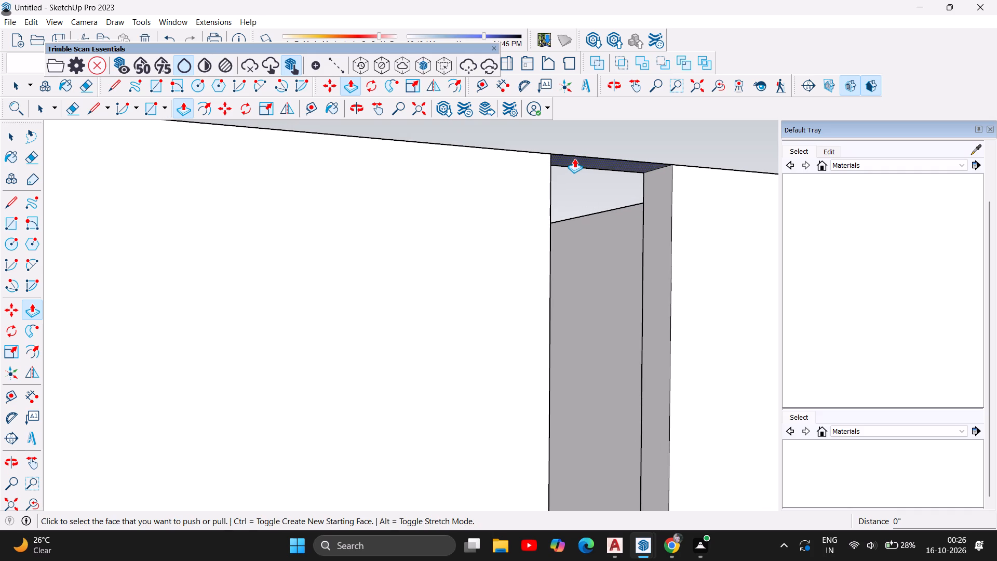
{"action": "left_click", "coordinate": [574, 158]}
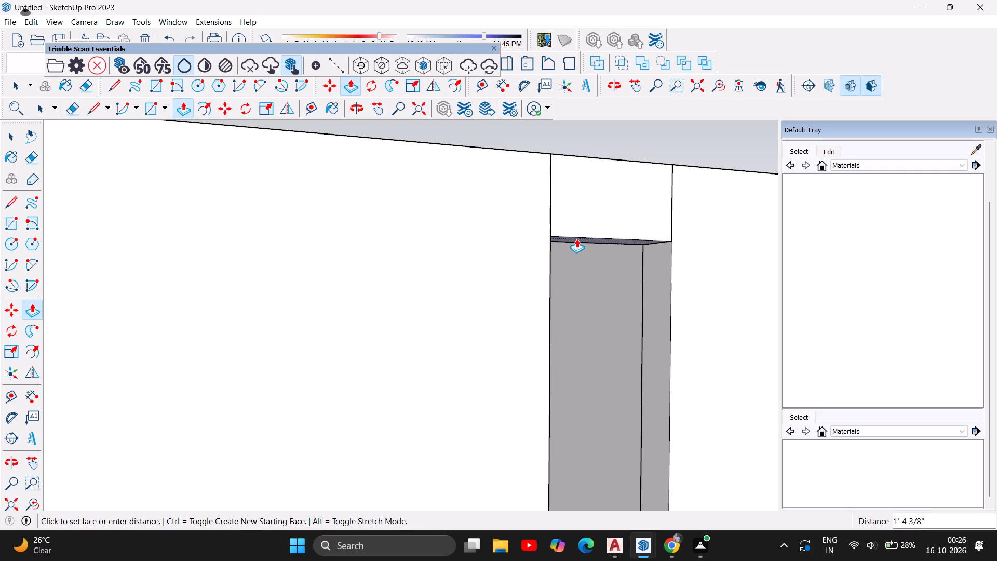
{"action": "type", "text": "3'"}
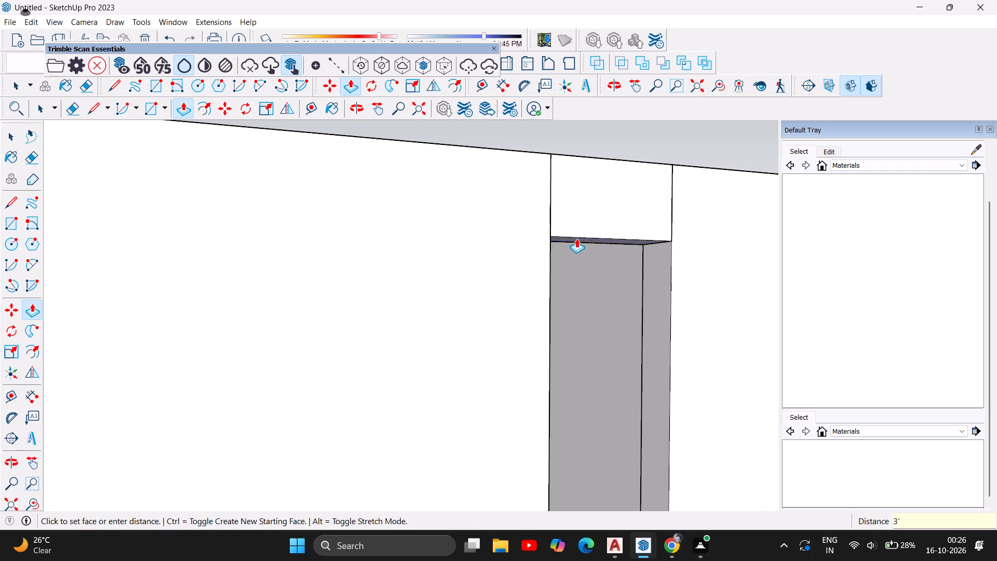
{"action": "key", "text": "Return"}
Examine the whole house from the long outer wall, the entrance side and above to check the lintels and openings.
{"action": "scroll", "coordinate": [433, 256], "scroll_direction": "down", "scroll_amount": 5}
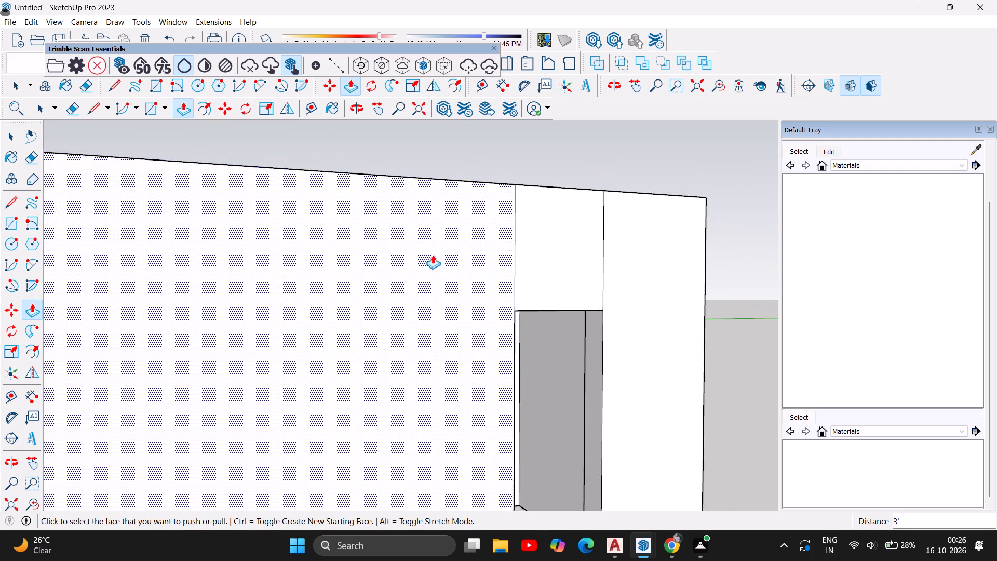
{"action": "scroll", "coordinate": [571, 222], "scroll_direction": "down", "scroll_amount": 5}
{"action": "scroll", "coordinate": [710, 320], "scroll_direction": "down", "scroll_amount": 3}
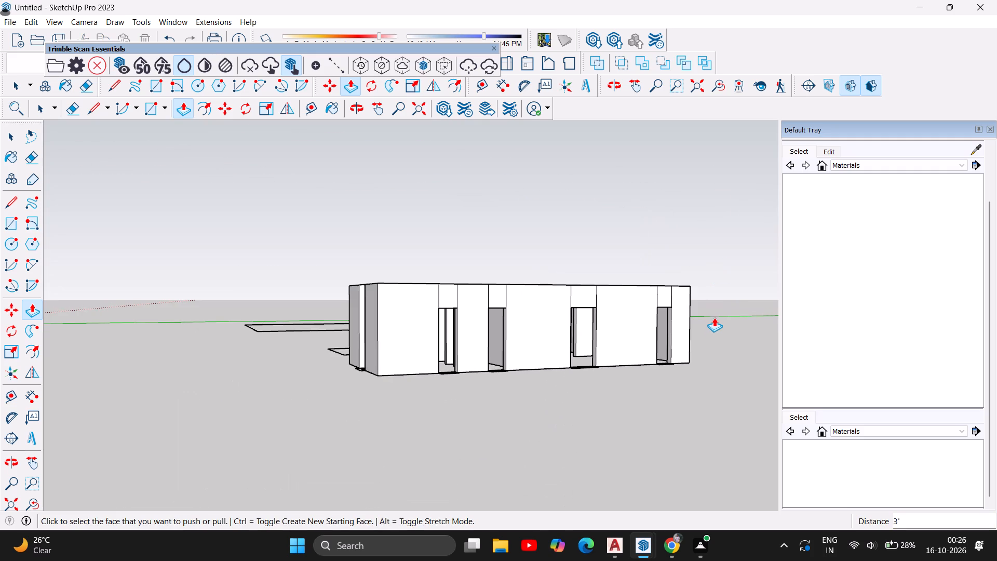
{"action": "left_click", "coordinate": [351, 110]}
{"action": "left_click_drag", "start_coordinate": [583, 272], "coordinate": [411, 453]}
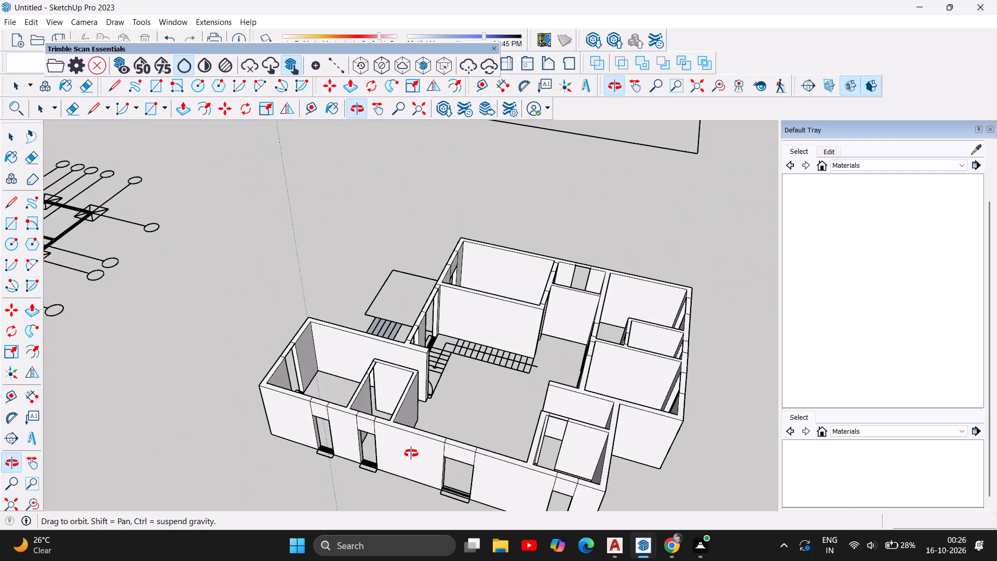
{"action": "left_click_drag", "start_coordinate": [411, 453], "coordinate": [411, 454]}
{"action": "scroll", "coordinate": [387, 320], "scroll_direction": "down", "scroll_amount": 5}
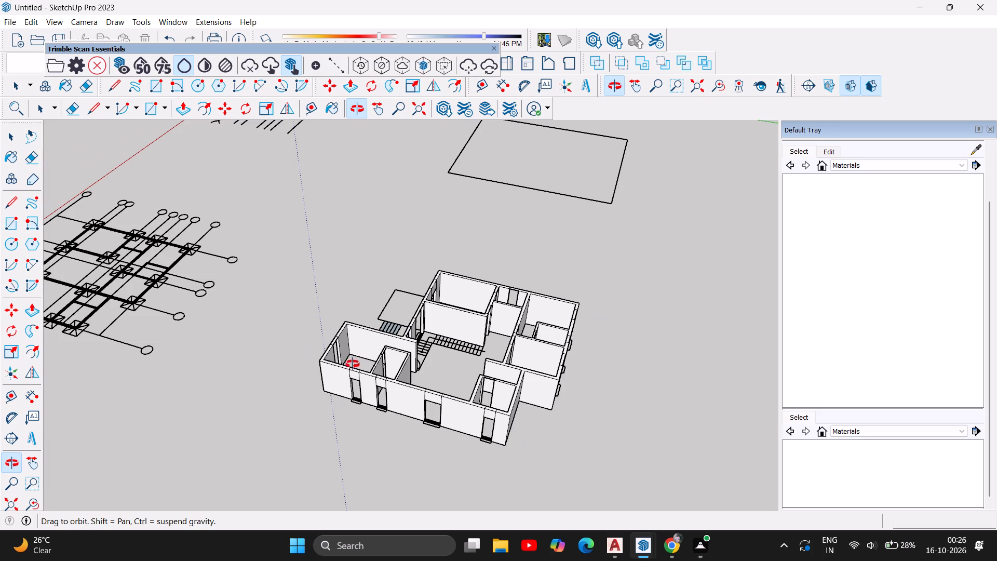
{"action": "left_click_drag", "start_coordinate": [307, 387], "coordinate": [619, 277]}
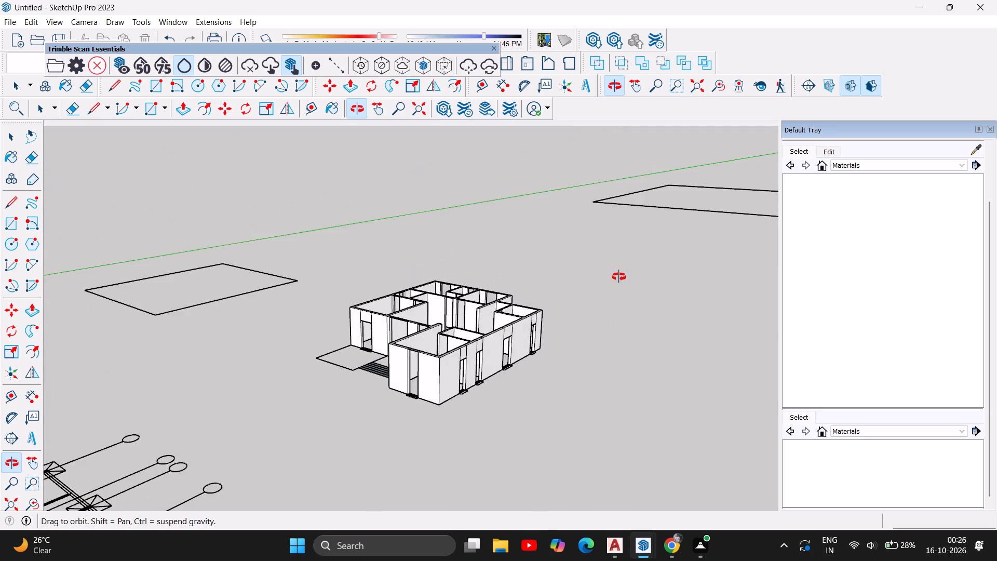
{"action": "left_click_drag", "start_coordinate": [619, 277], "coordinate": [250, 341]}
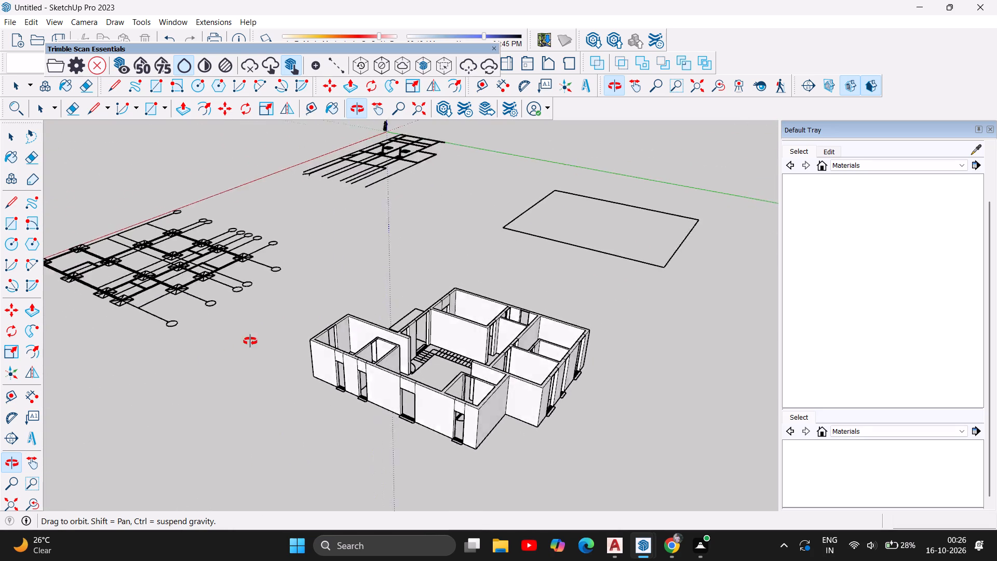
{"action": "left_click_drag", "start_coordinate": [250, 341], "coordinate": [477, 324]}
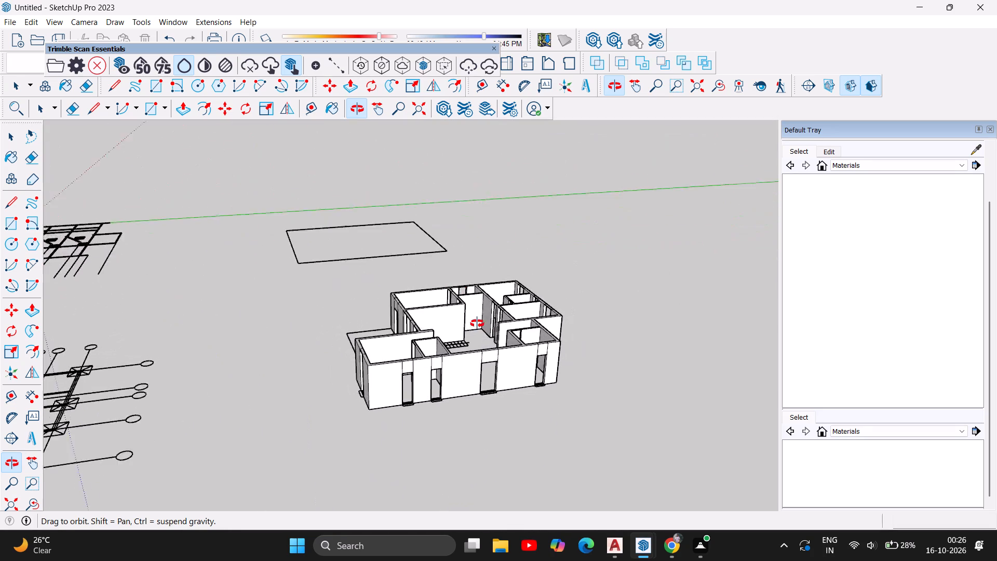
{"action": "left_click_drag", "start_coordinate": [477, 324], "coordinate": [588, 359]}
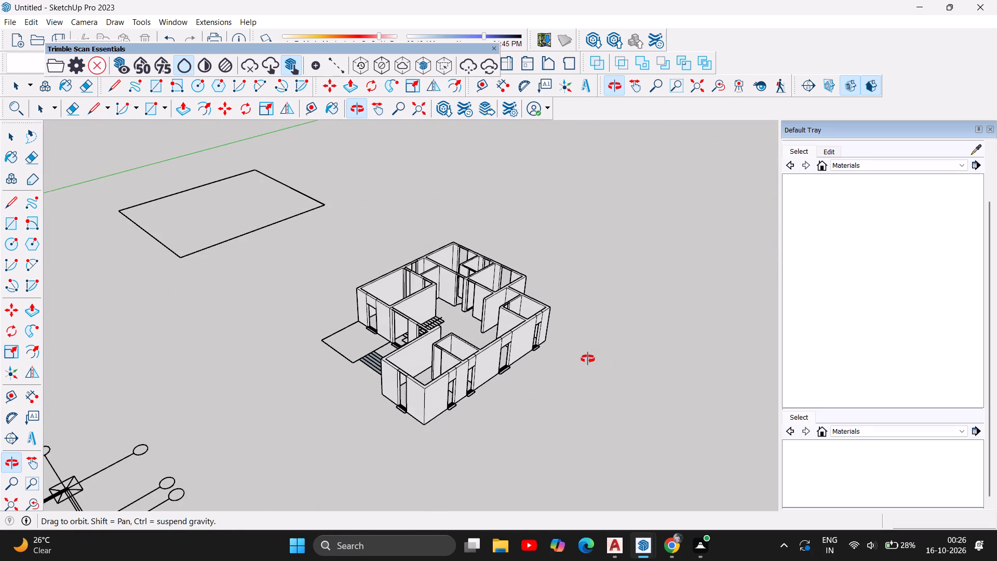
{"action": "left_click_drag", "start_coordinate": [588, 359], "coordinate": [584, 358]}
{"action": "left_click_drag", "start_coordinate": [307, 386], "coordinate": [469, 365]}
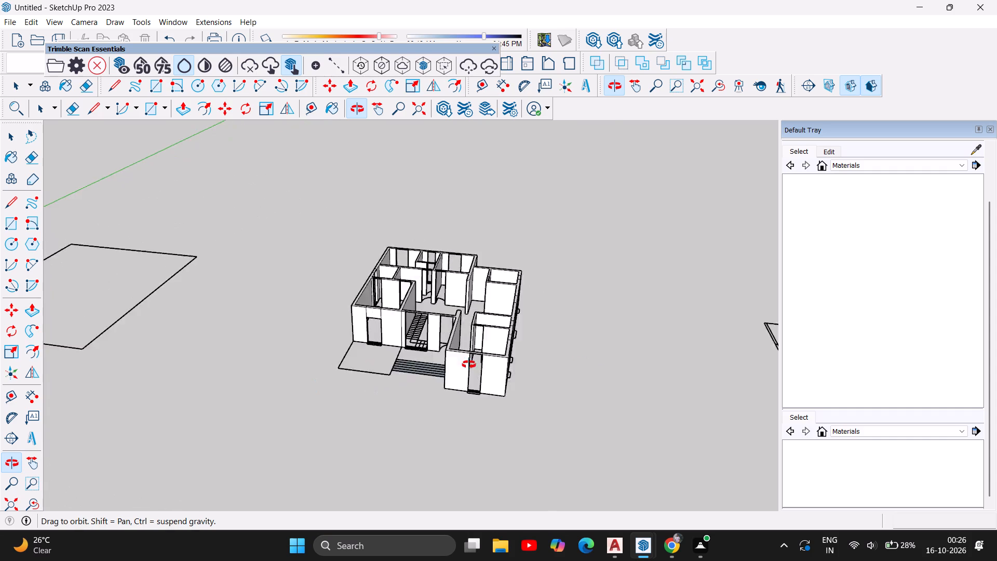
{"action": "left_click_drag", "start_coordinate": [469, 365], "coordinate": [181, 282]}
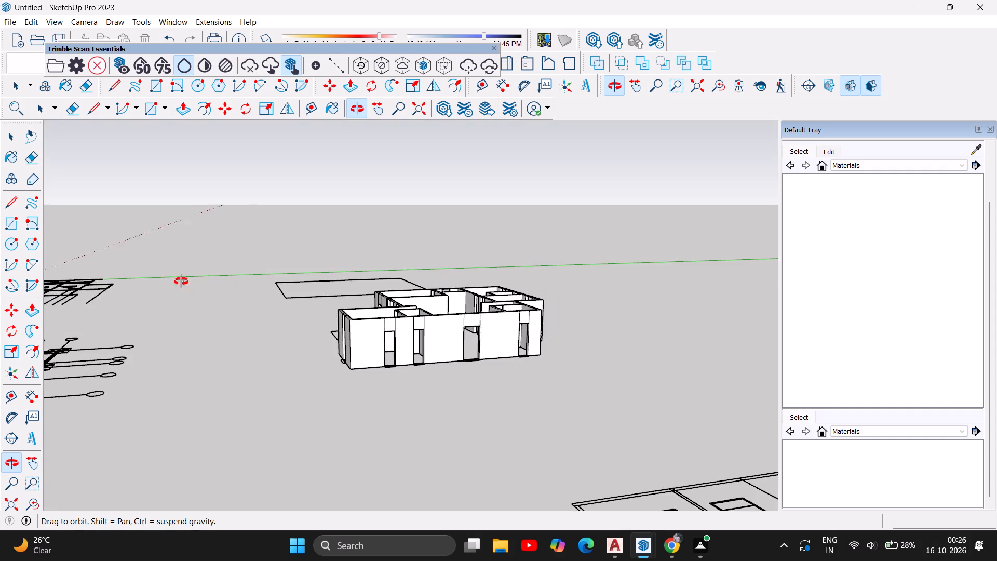
{"action": "left_click_drag", "start_coordinate": [181, 282], "coordinate": [546, 312]}
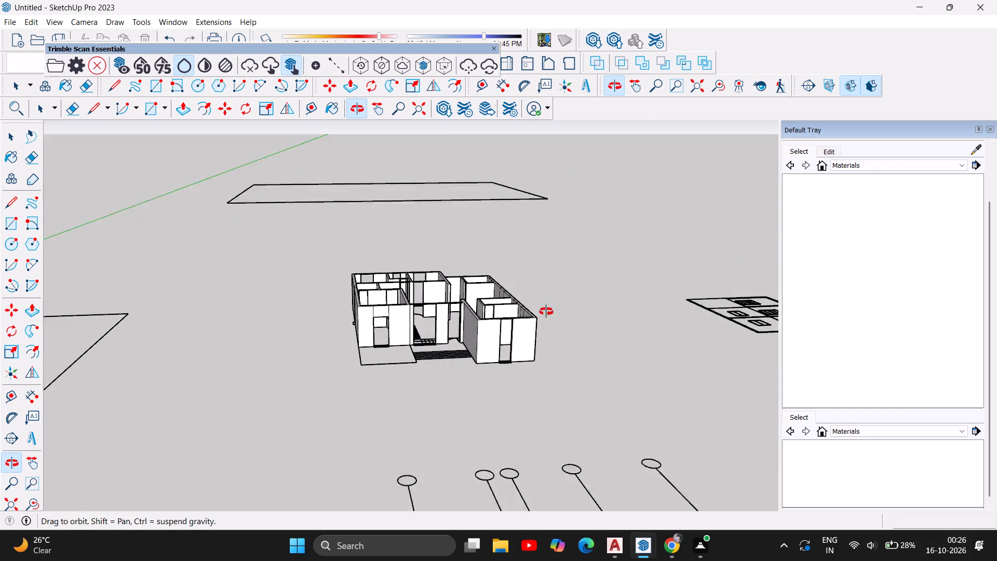
{"action": "left_click_drag", "start_coordinate": [546, 312], "coordinate": [521, 455]}
{"action": "left_click_drag", "start_coordinate": [436, 271], "coordinate": [416, 418]}
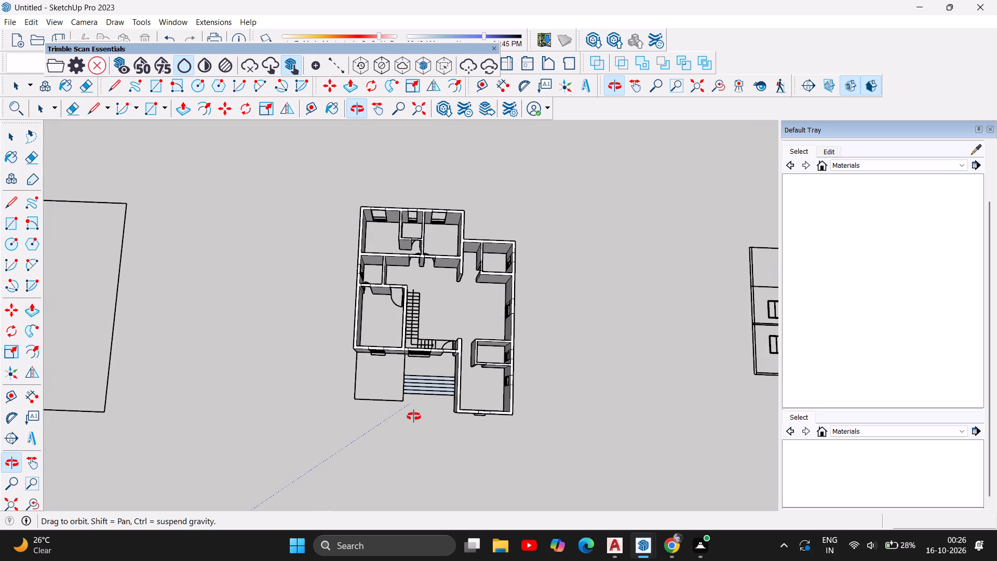
Start saving the model and enter "gk skt fugi 1" as its file name.
{"action": "key", "text": "ctrl+s"}
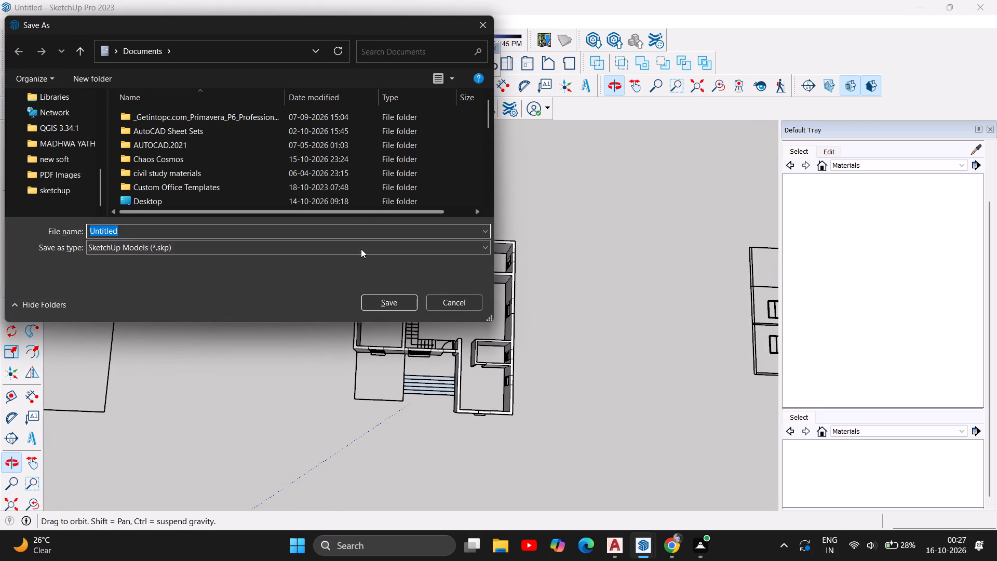
{"action": "key", "text": "BackSpace"}
{"action": "type", "text": "gk"}
{"action": "key", "text": "space"}
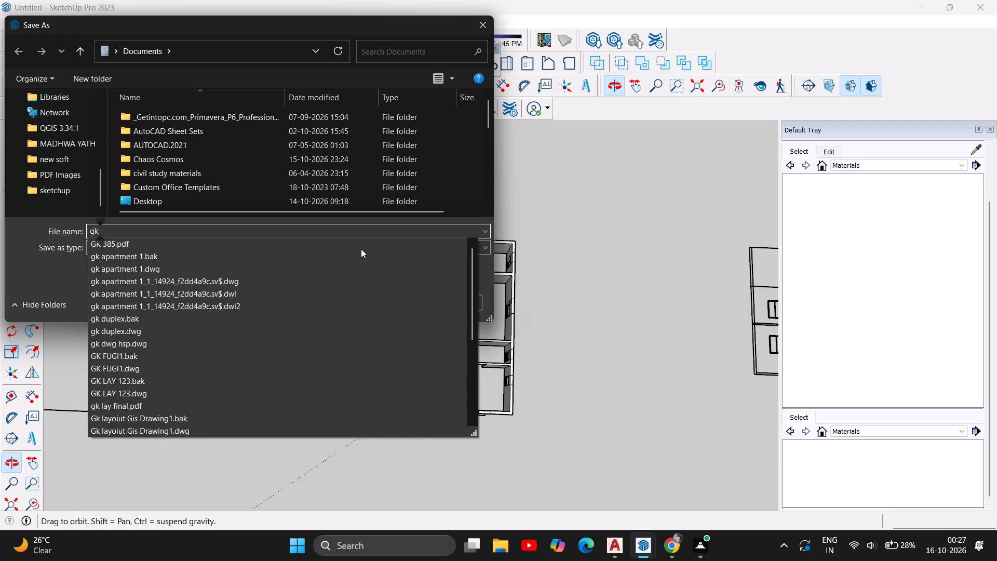
{"action": "key", "text": "g"}
{"action": "key", "text": "BackSpace"}
{"action": "key", "text": "BackSpace"}
{"action": "key", "text": "BackSpace"}
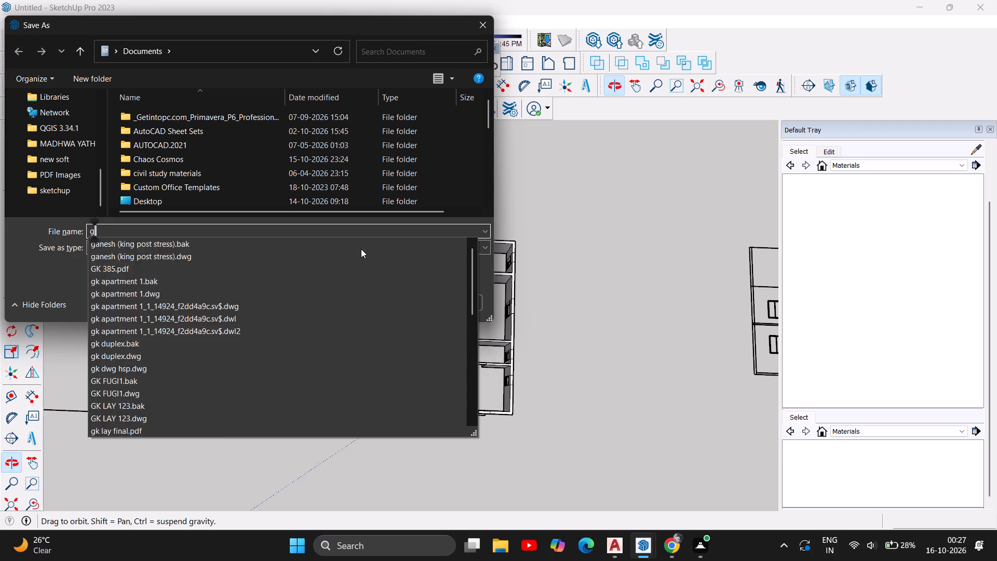
{"action": "key", "text": "BackSpace"}
{"action": "key", "text": "s"}
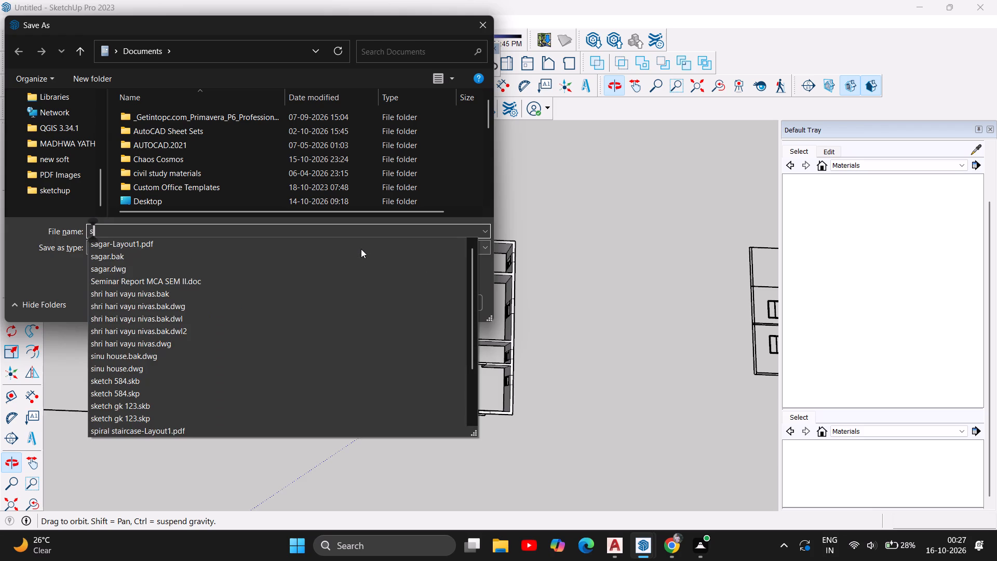
{"action": "key", "text": "BackSpace"}
{"action": "type", "text": "gk"}
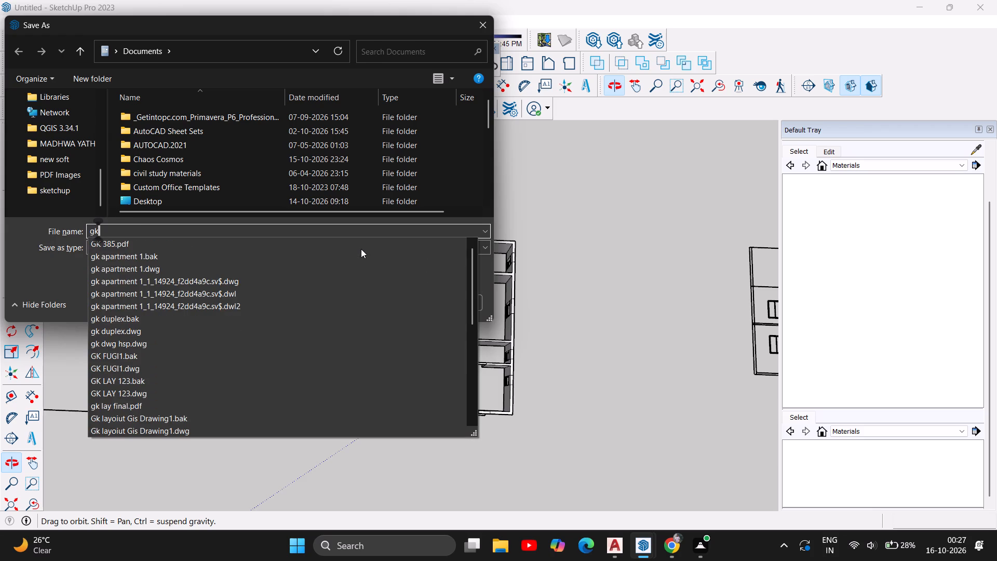
{"action": "key", "text": "space"}
{"action": "type", "text": "skt"}
{"action": "key", "text": "space"}
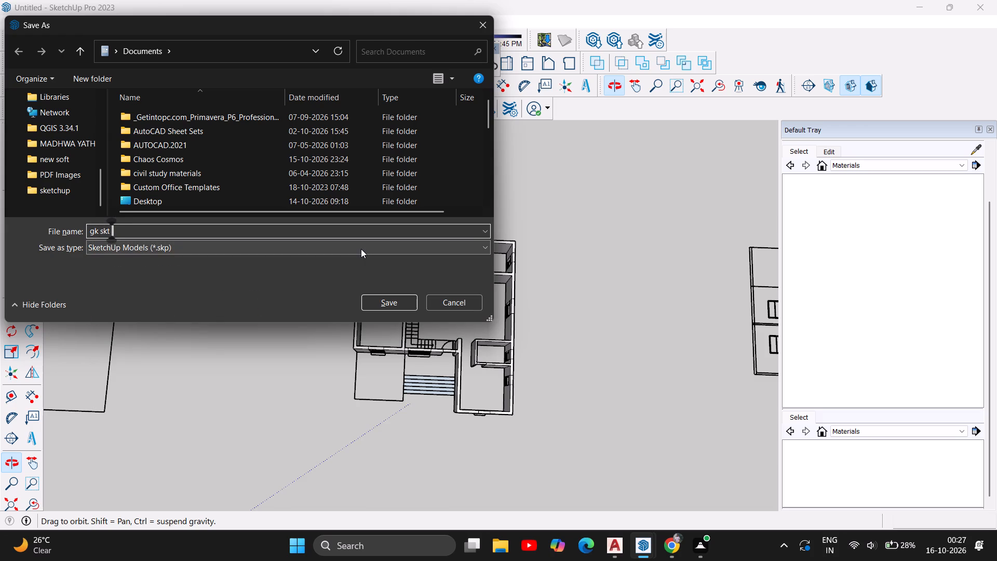
{"action": "key", "text": "1"}
{"action": "key", "text": "BackSpace"}
{"action": "type", "text": "fugi"}
{"action": "key", "text": "space"}
{"action": "key", "text": "1"}
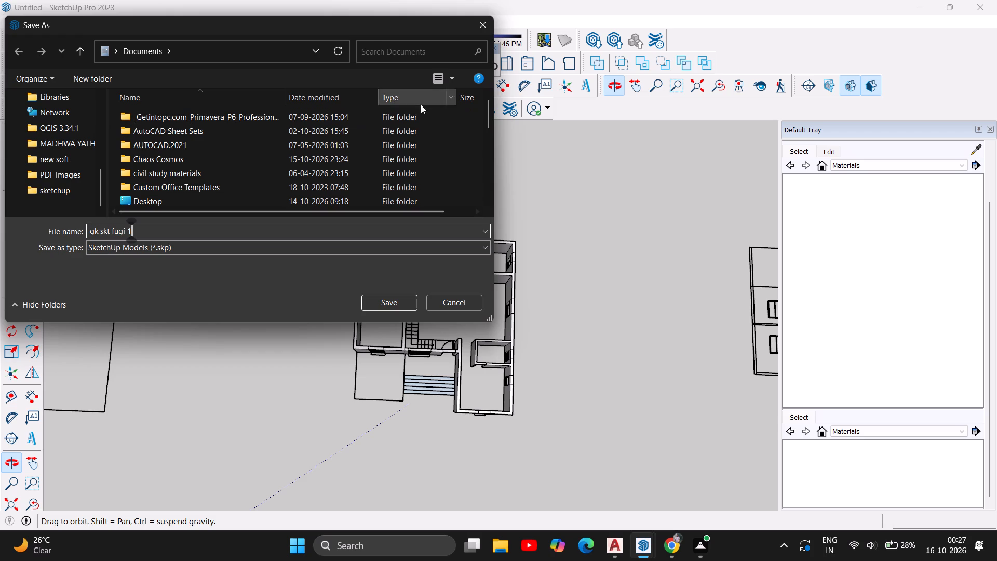
Create a new folder named "fugi projects" inside Documents for the model.
{"action": "scroll", "coordinate": [139, 127], "scroll_direction": "down", "scroll_amount": 1}
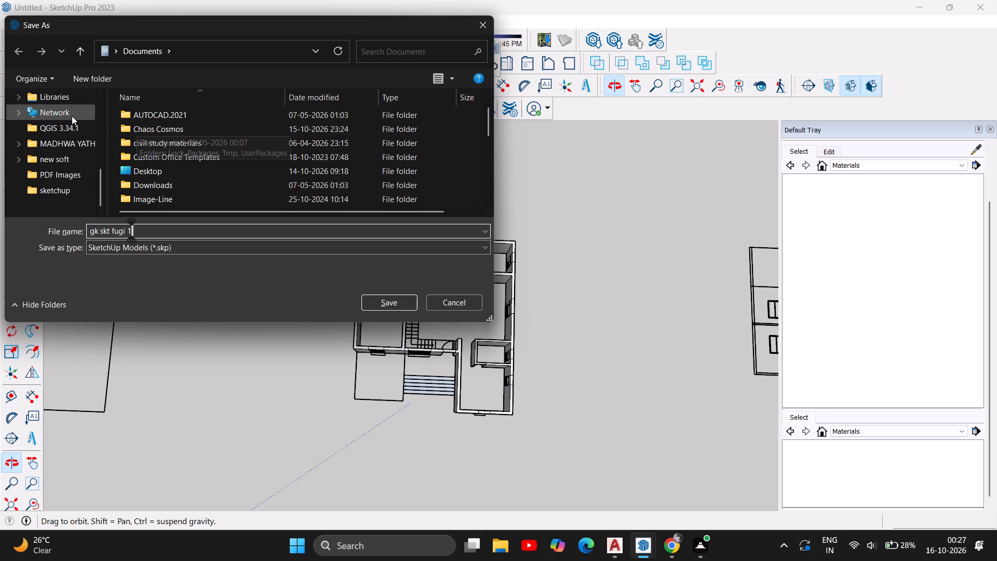
{"action": "scroll", "coordinate": [75, 131], "scroll_direction": "up", "scroll_amount": 8}
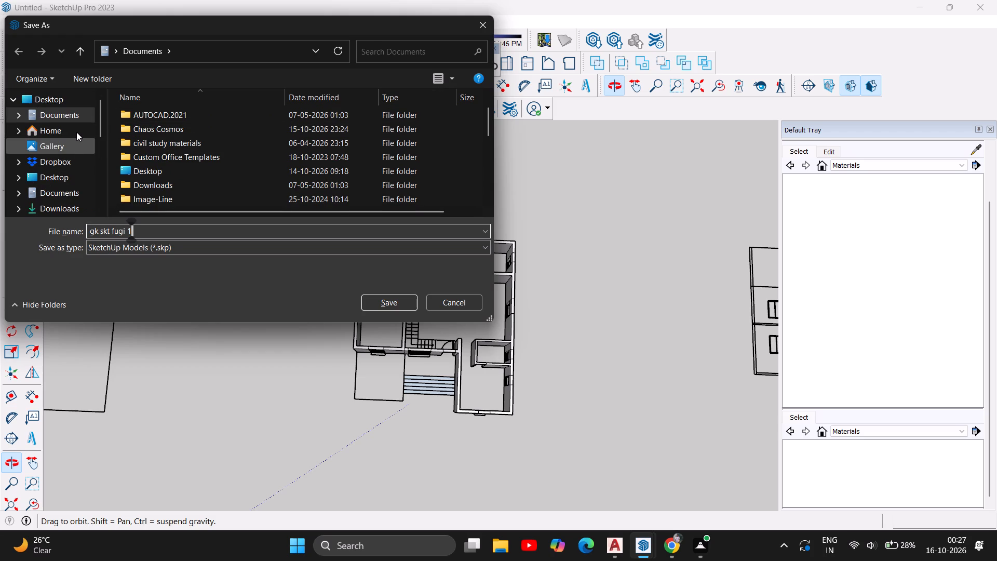
{"action": "scroll", "coordinate": [71, 142], "scroll_direction": "down", "scroll_amount": 2}
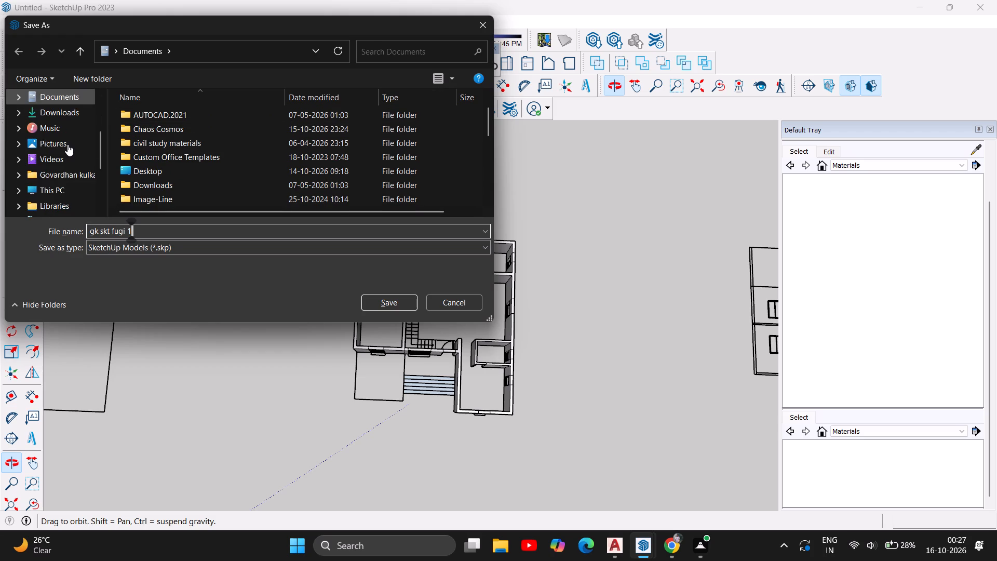
{"action": "scroll", "coordinate": [68, 144], "scroll_direction": "down", "scroll_amount": 1}
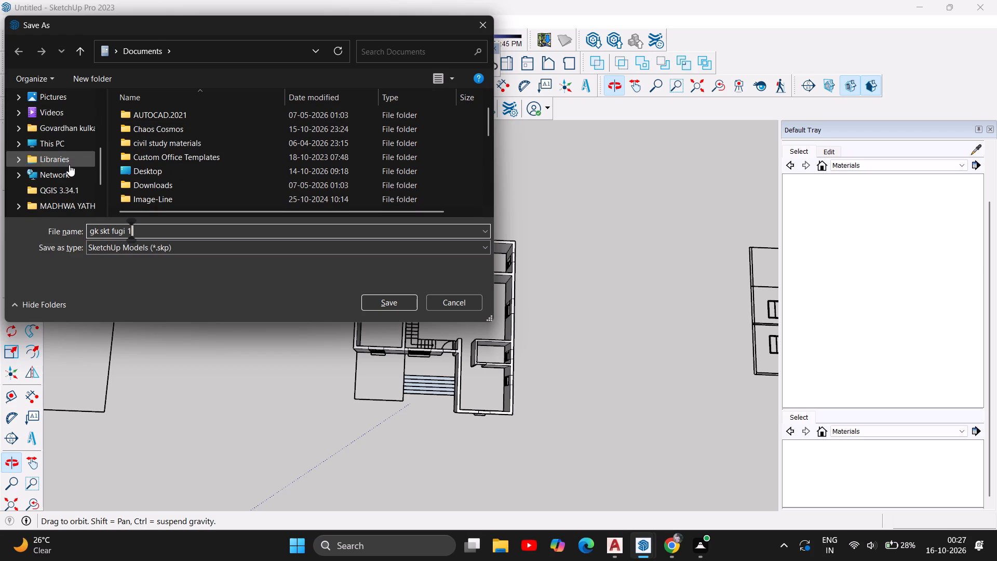
{"action": "scroll", "coordinate": [69, 165], "scroll_direction": "down", "scroll_amount": 2}
{"action": "scroll", "coordinate": [37, 142], "scroll_direction": "up", "scroll_amount": 2}
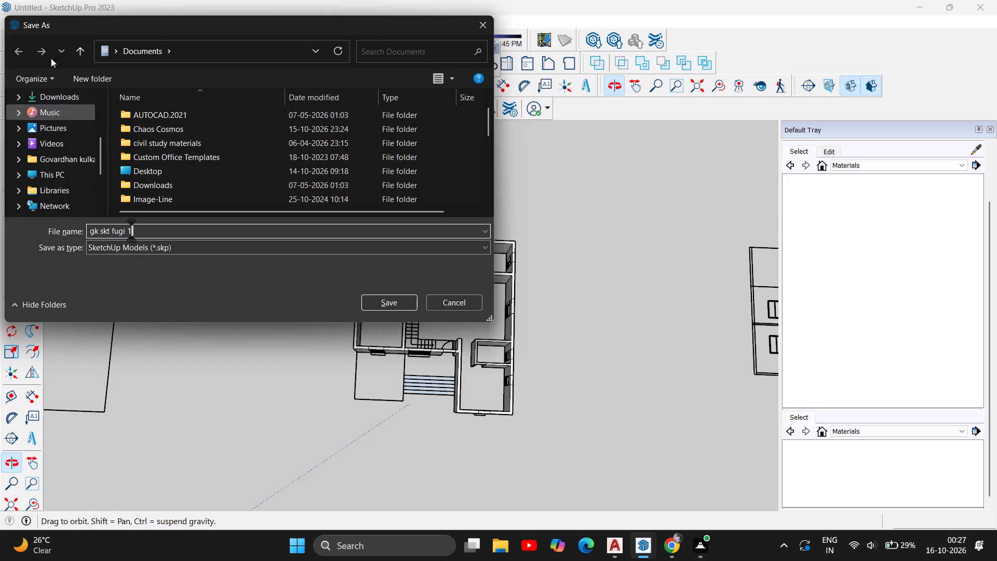
{"action": "left_click", "coordinate": [93, 77]}
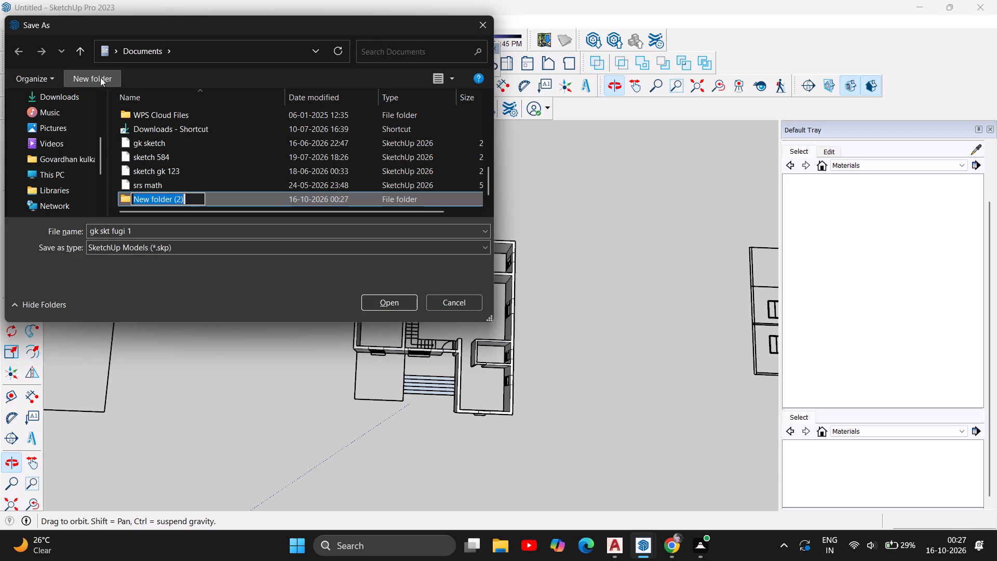
{"action": "key", "text": "BackSpace"}
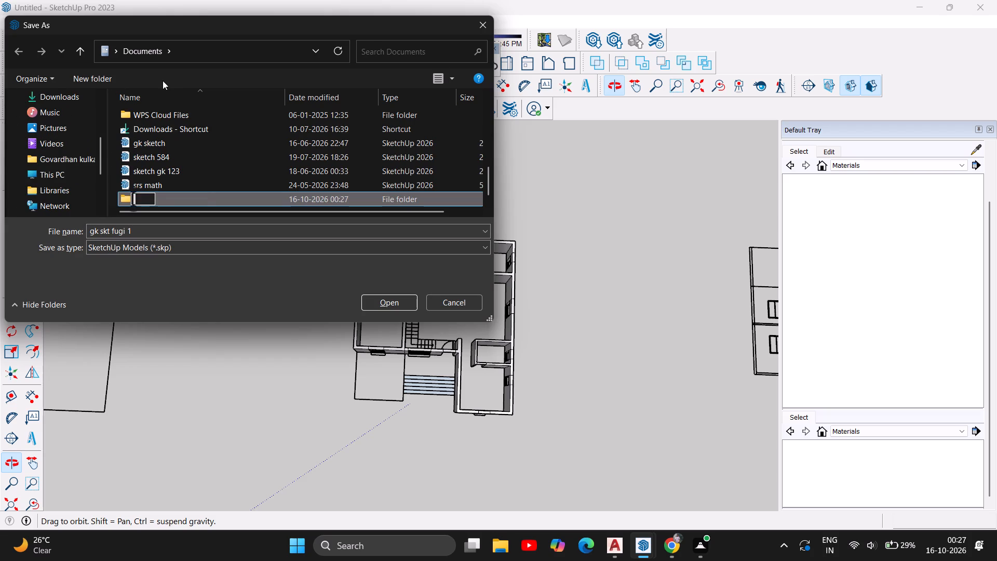
{"action": "key", "text": "f"}
{"action": "type", "text": "ugi"}
{"action": "key", "text": "space"}
{"action": "type", "text": "pe"}
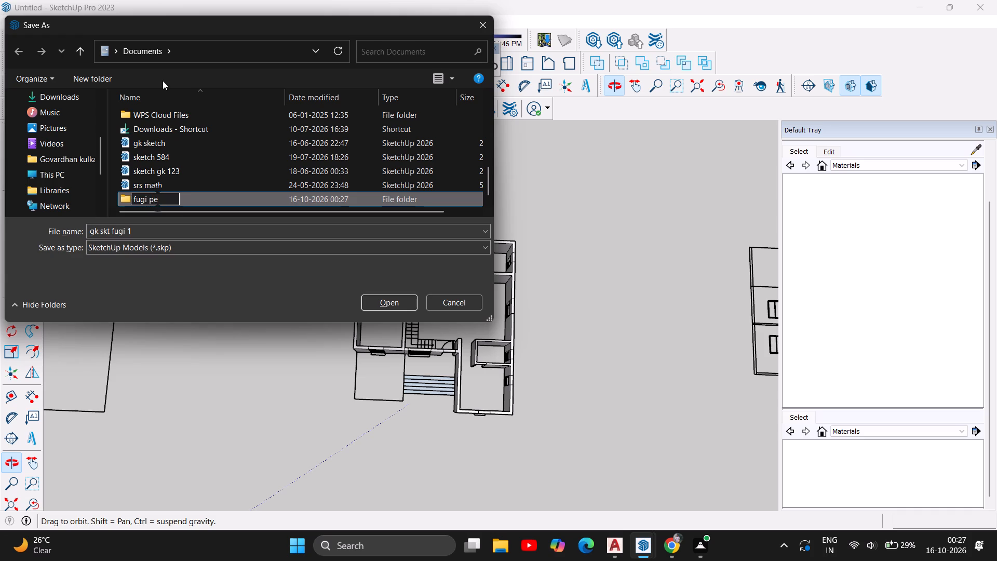
{"action": "key", "text": "BackSpace"}
{"action": "type", "text": "rojects"}
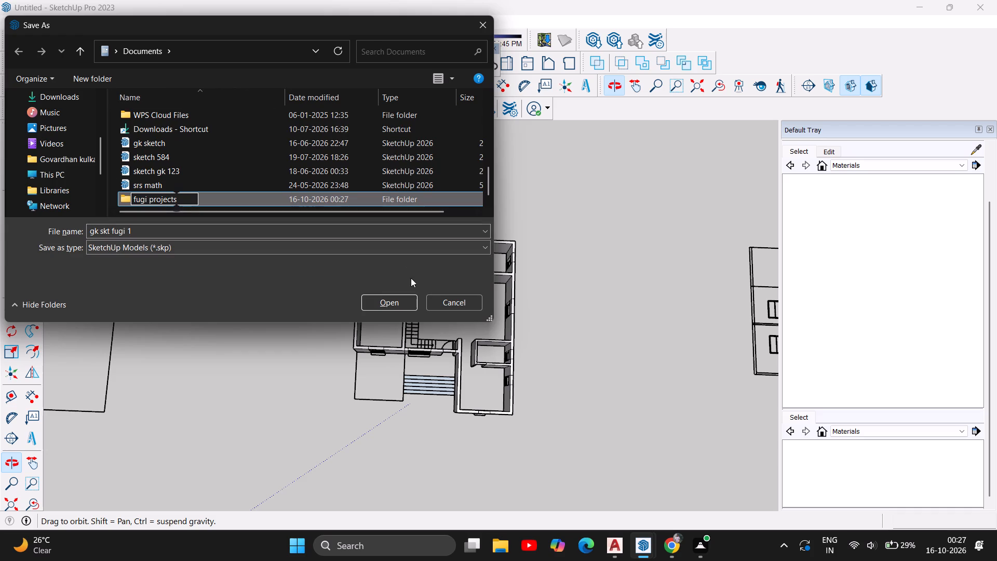
{"action": "left_click", "coordinate": [397, 300]}
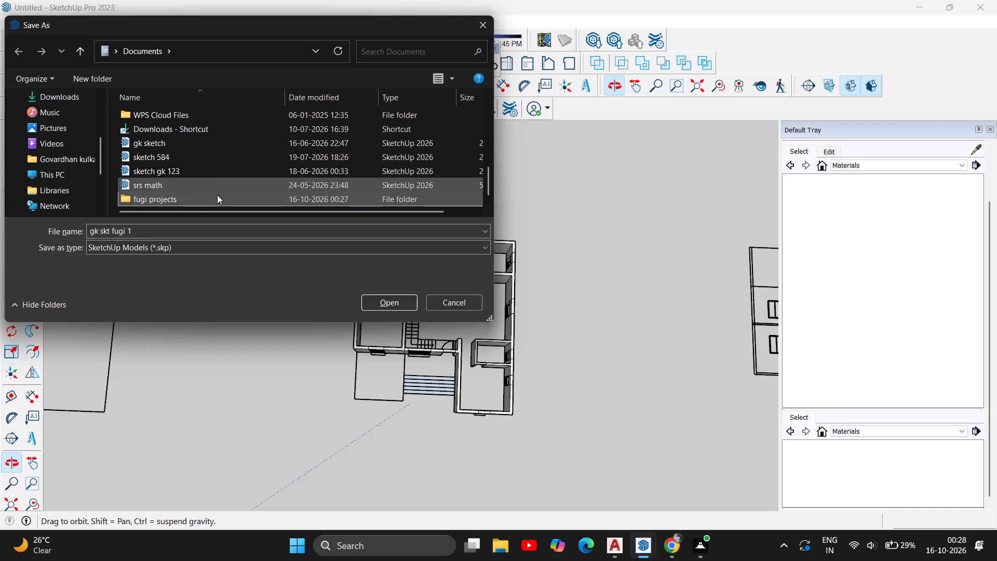
Open the "fugi projects" folder and save the model there as a SketchUp file.
{"action": "left_click", "coordinate": [210, 201]}
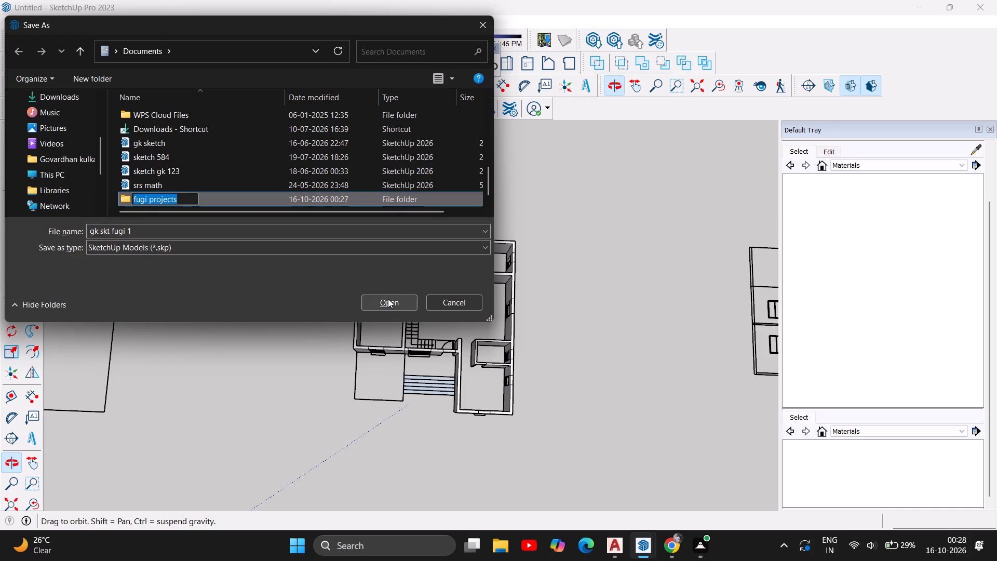
{"action": "left_click", "coordinate": [388, 299]}
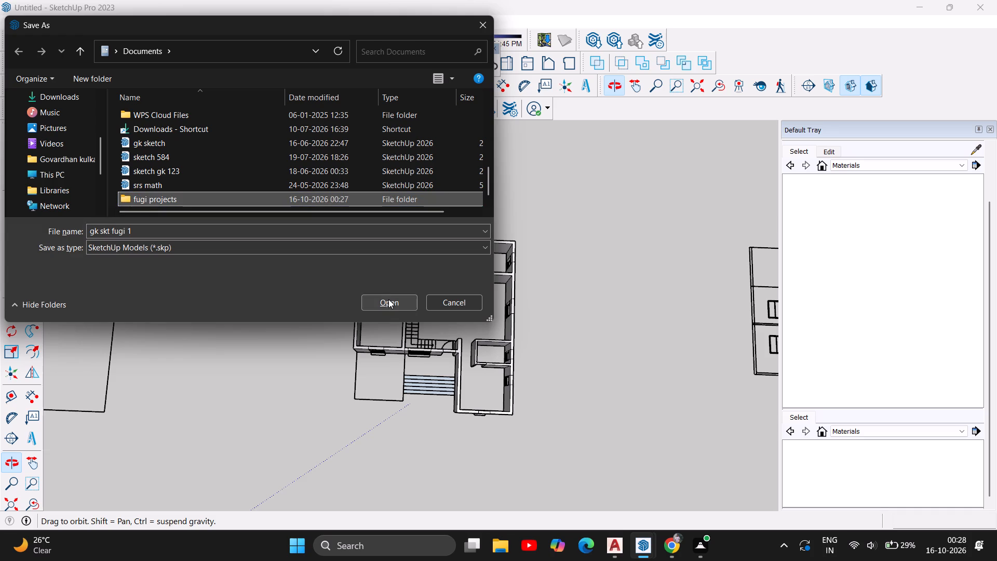
{"action": "left_click", "coordinate": [388, 299]}
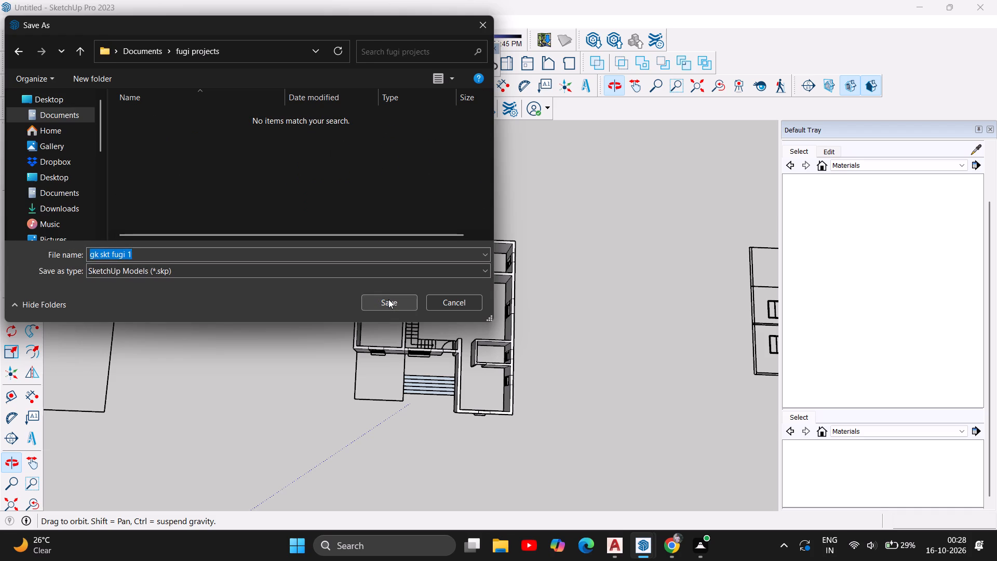
{"action": "left_click", "coordinate": [388, 299]}
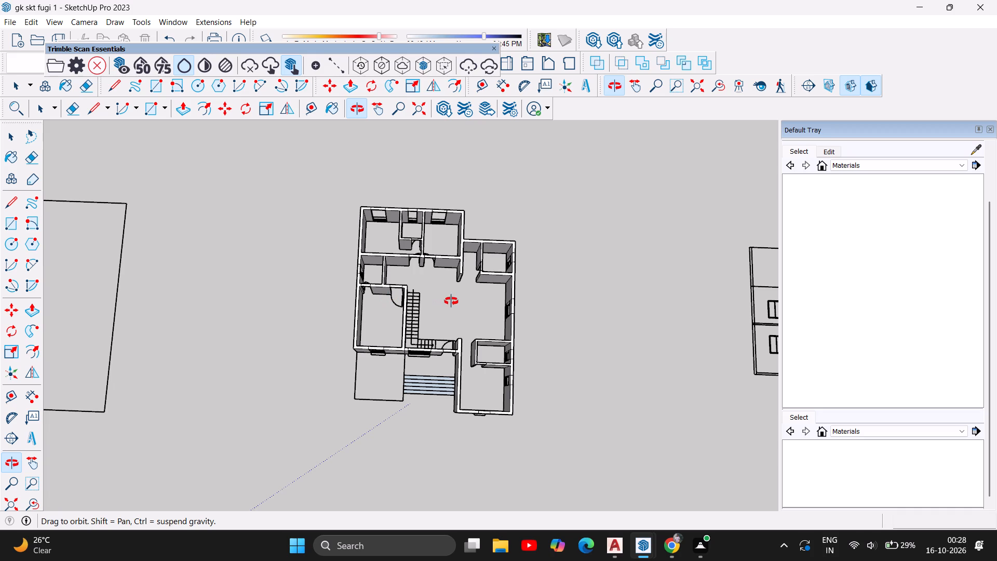
Examine the house from above, the entrance side and the rear to review its walls, openings, lintels and stairs.
{"action": "scroll", "coordinate": [351, 216], "scroll_direction": "down", "scroll_amount": 1}
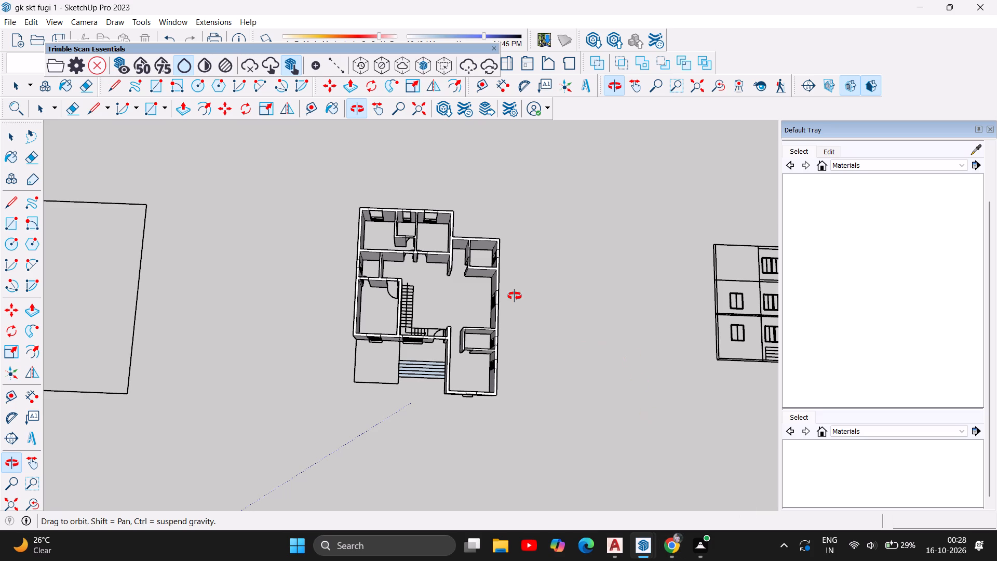
{"action": "scroll", "coordinate": [535, 317], "scroll_direction": "down", "scroll_amount": 2}
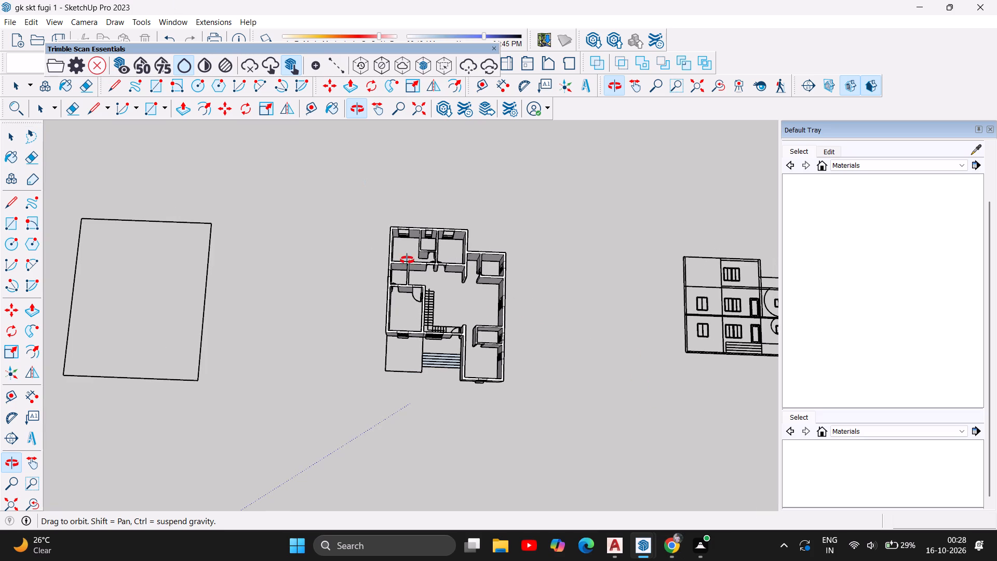
{"action": "scroll", "coordinate": [477, 313], "scroll_direction": "up", "scroll_amount": 9}
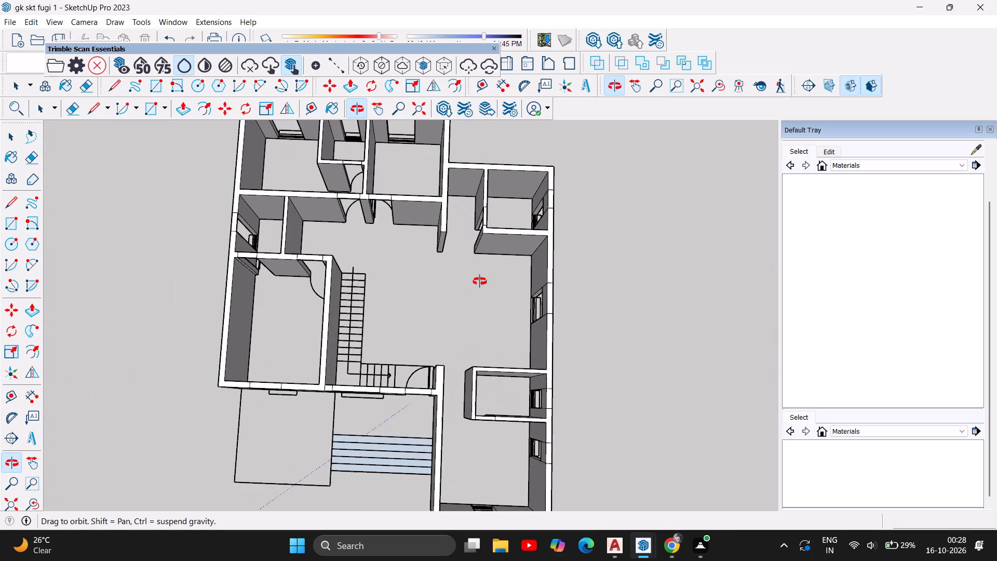
{"action": "left_click_drag", "start_coordinate": [468, 305], "coordinate": [460, 96]}
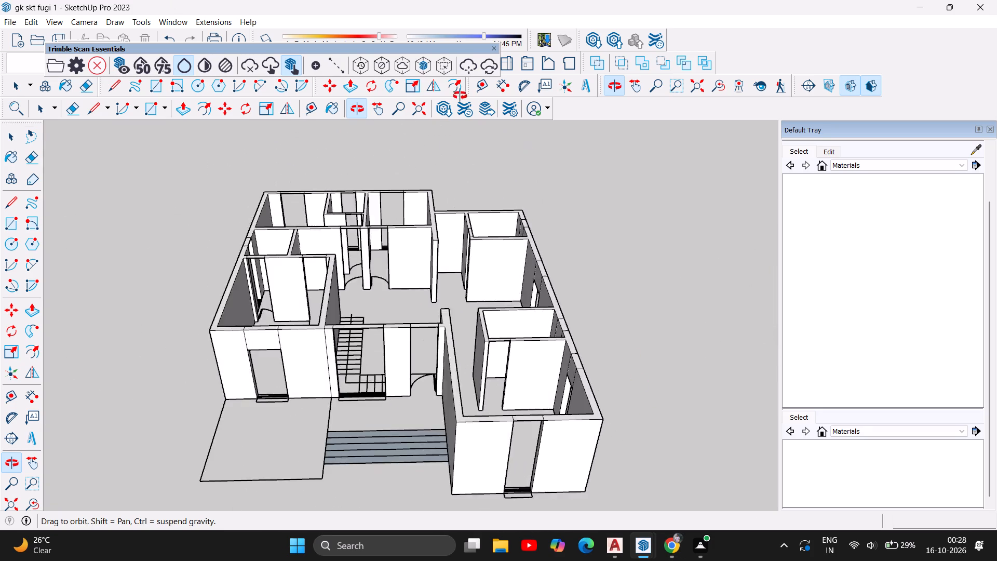
{"action": "left_click_drag", "start_coordinate": [460, 96], "coordinate": [664, 64]}
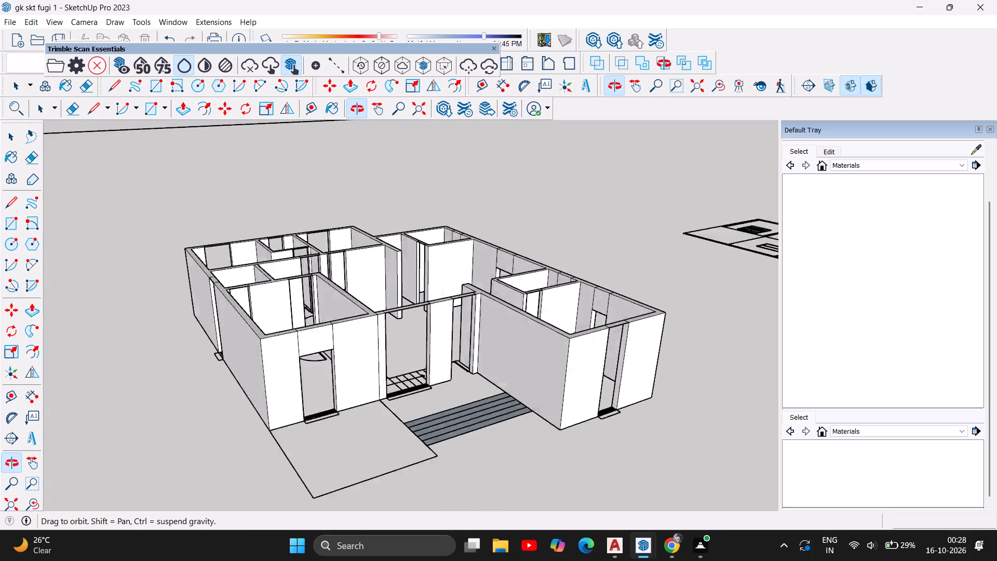
{"action": "left_click_drag", "start_coordinate": [664, 64], "coordinate": [739, 112]}
{"action": "left_click_drag", "start_coordinate": [372, 283], "coordinate": [437, 262]}
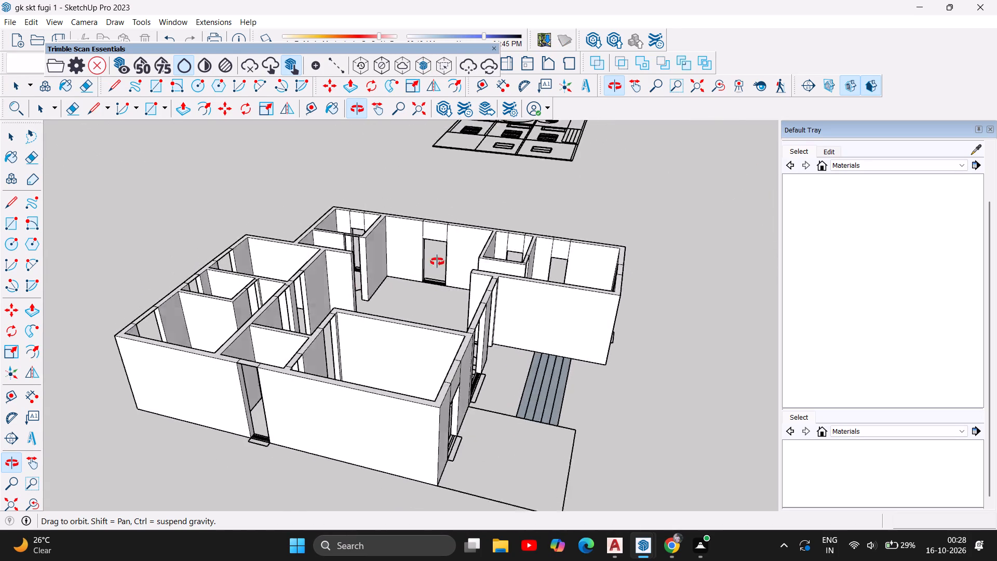
{"action": "left_click_drag", "start_coordinate": [437, 262], "coordinate": [648, 284]}
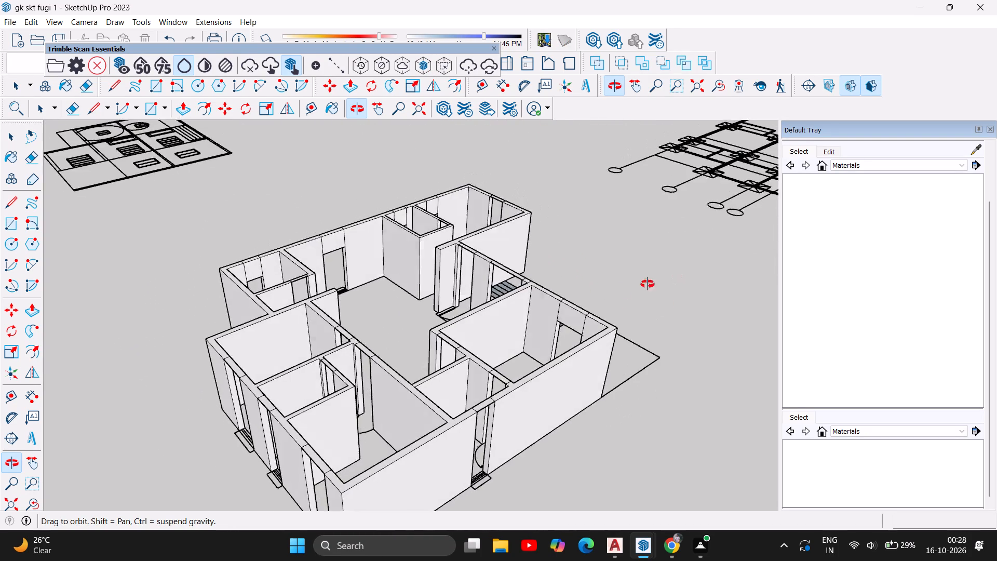
{"action": "left_click_drag", "start_coordinate": [648, 284], "coordinate": [51, 332]}
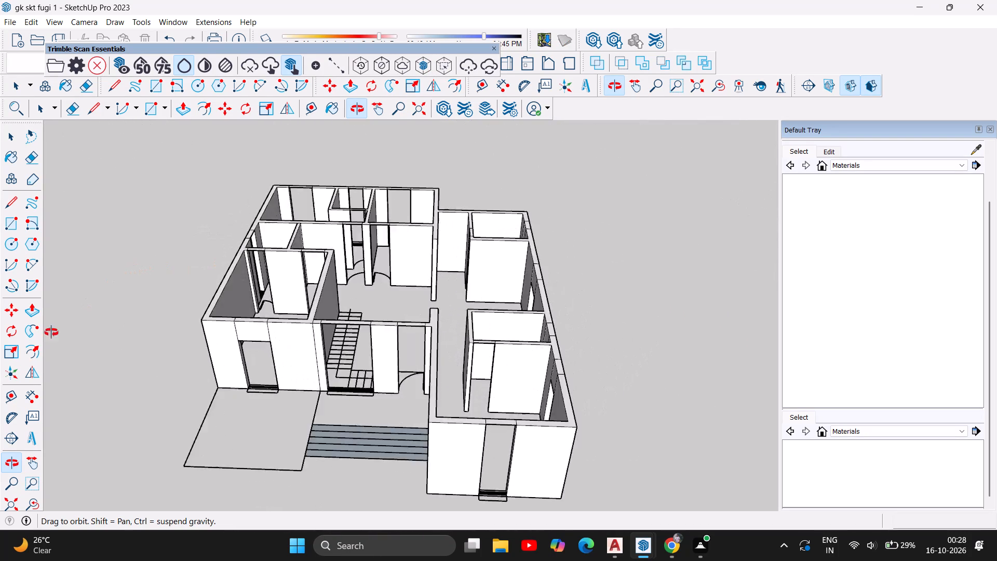
{"action": "left_click_drag", "start_coordinate": [51, 332], "coordinate": [703, 330]}
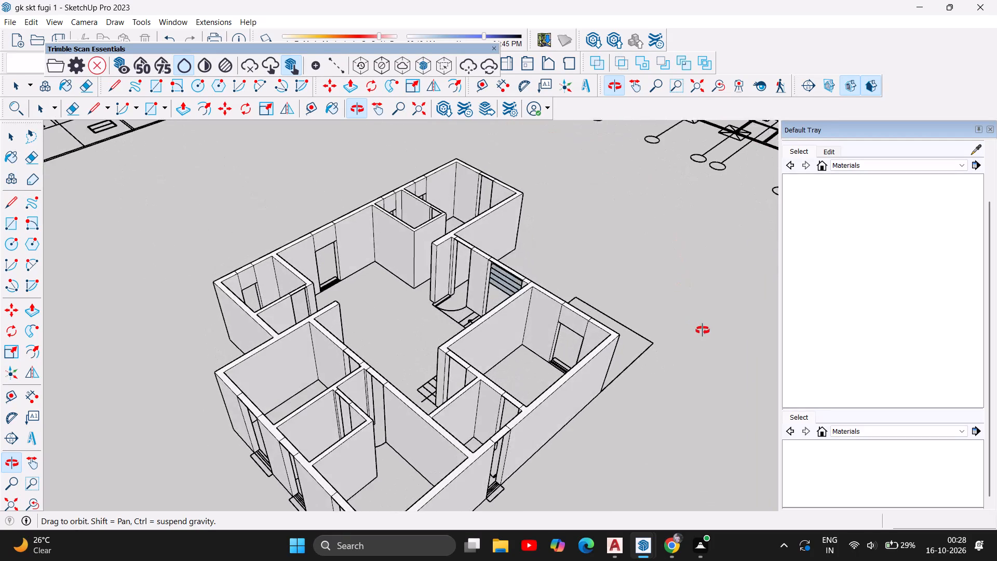
{"action": "left_click_drag", "start_coordinate": [703, 330], "coordinate": [157, 349]}
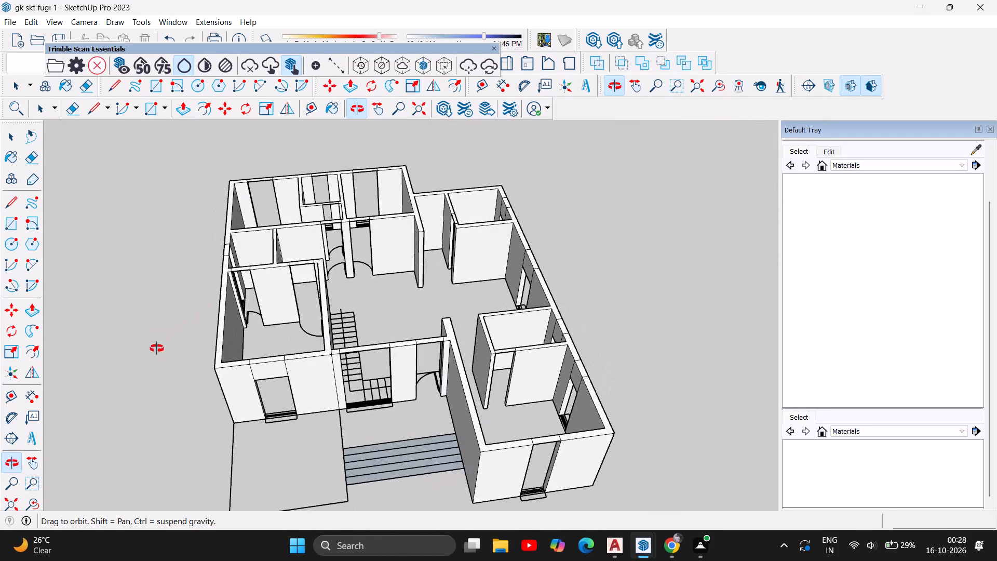
{"action": "left_click_drag", "start_coordinate": [157, 349], "coordinate": [667, 270]}
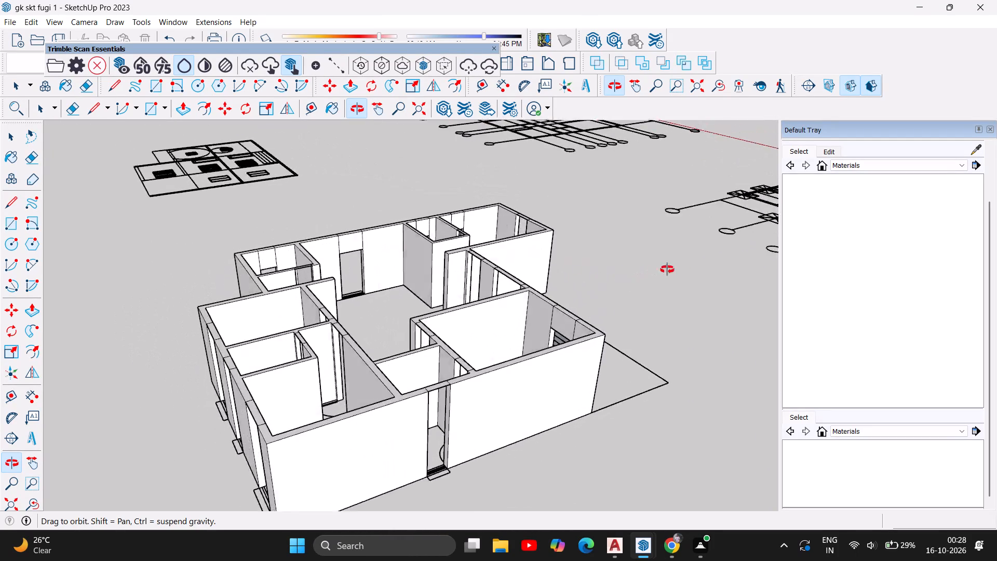
{"action": "left_click_drag", "start_coordinate": [667, 270], "coordinate": [188, 249]}
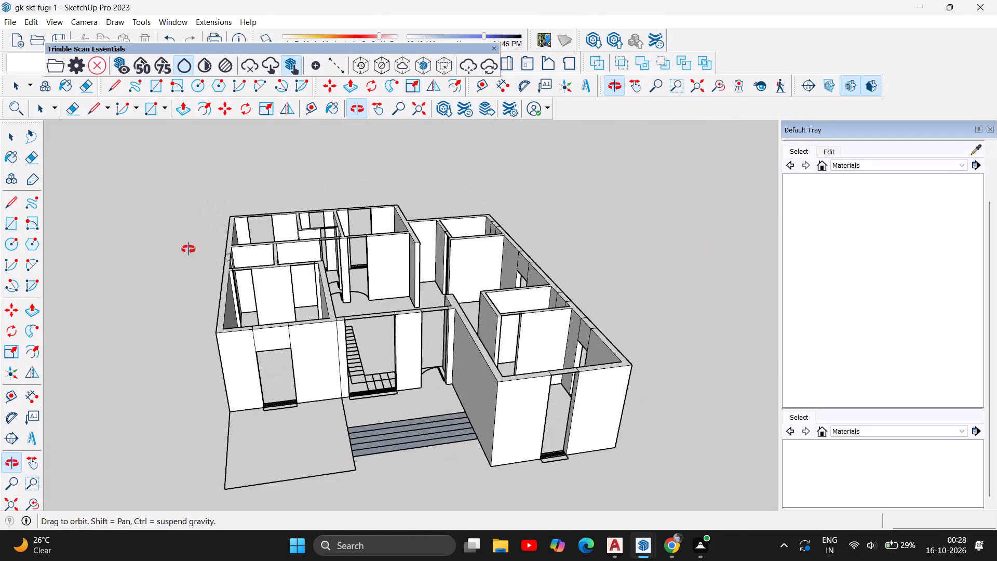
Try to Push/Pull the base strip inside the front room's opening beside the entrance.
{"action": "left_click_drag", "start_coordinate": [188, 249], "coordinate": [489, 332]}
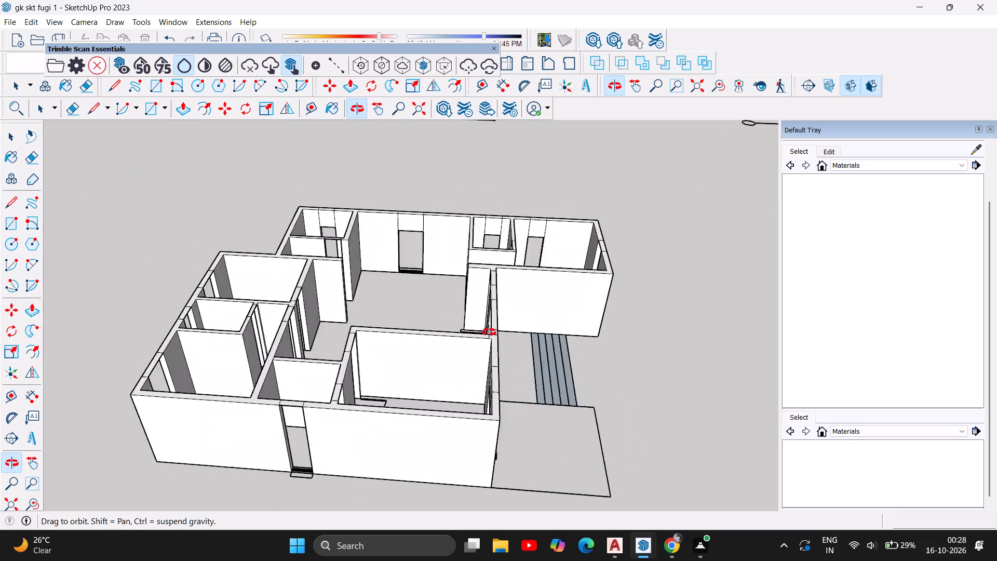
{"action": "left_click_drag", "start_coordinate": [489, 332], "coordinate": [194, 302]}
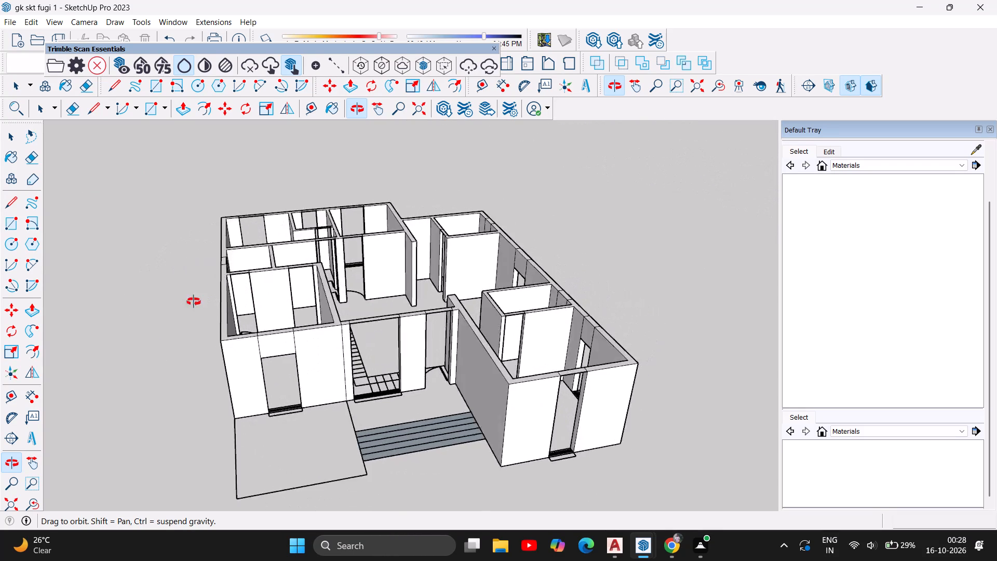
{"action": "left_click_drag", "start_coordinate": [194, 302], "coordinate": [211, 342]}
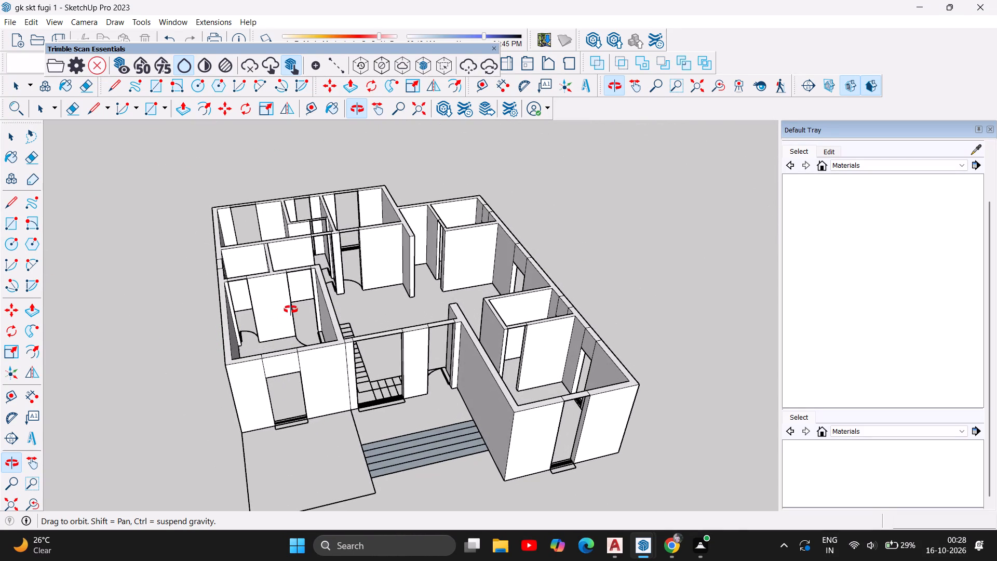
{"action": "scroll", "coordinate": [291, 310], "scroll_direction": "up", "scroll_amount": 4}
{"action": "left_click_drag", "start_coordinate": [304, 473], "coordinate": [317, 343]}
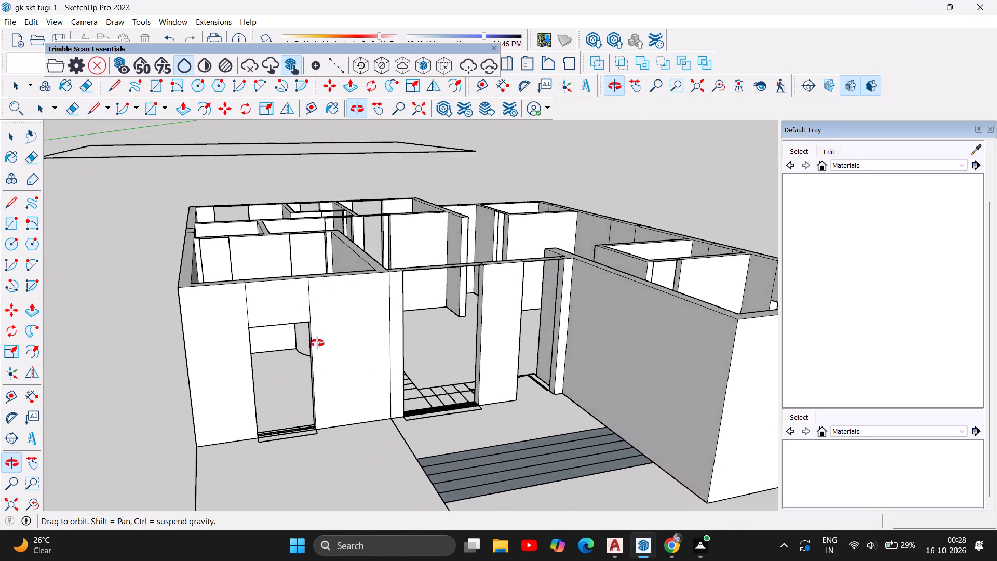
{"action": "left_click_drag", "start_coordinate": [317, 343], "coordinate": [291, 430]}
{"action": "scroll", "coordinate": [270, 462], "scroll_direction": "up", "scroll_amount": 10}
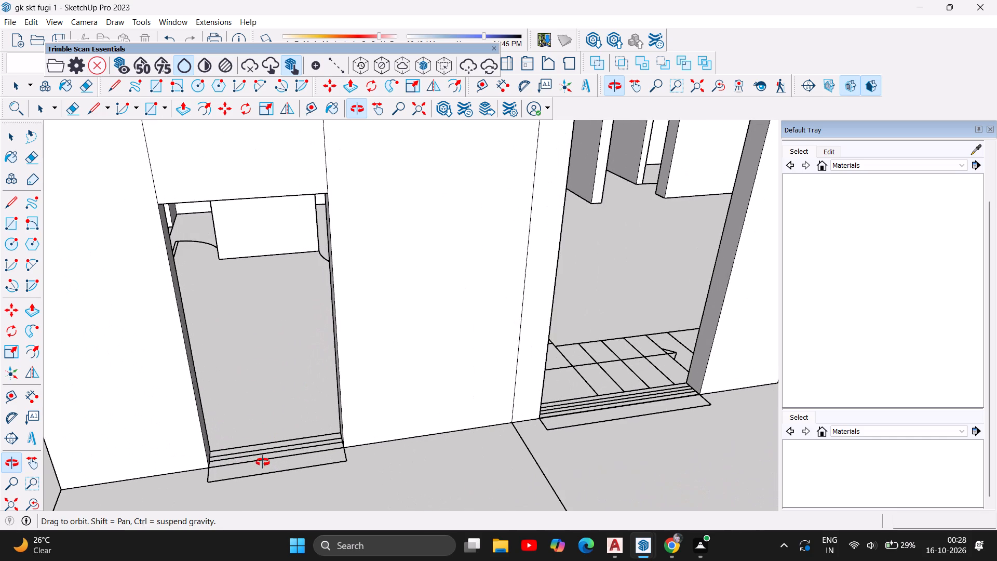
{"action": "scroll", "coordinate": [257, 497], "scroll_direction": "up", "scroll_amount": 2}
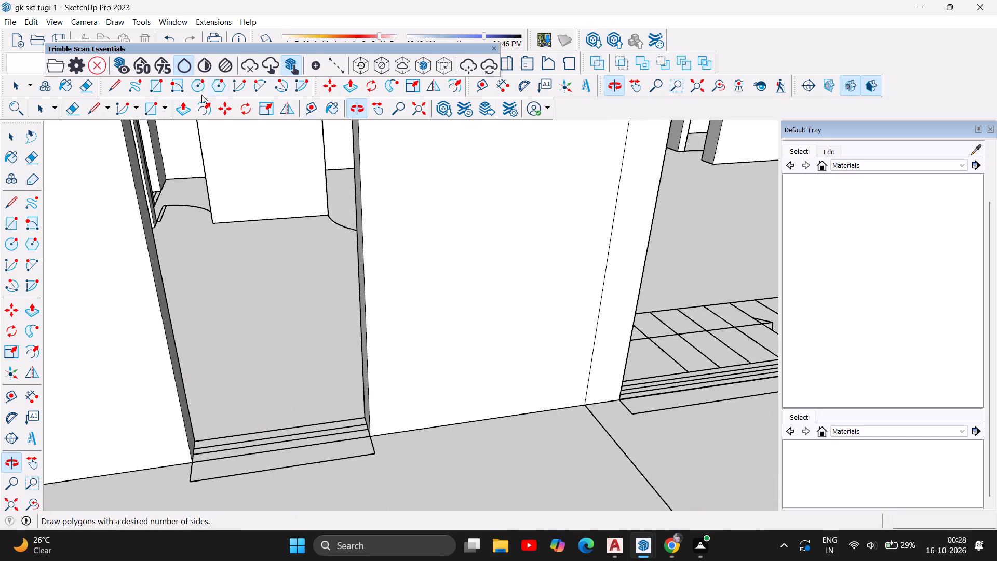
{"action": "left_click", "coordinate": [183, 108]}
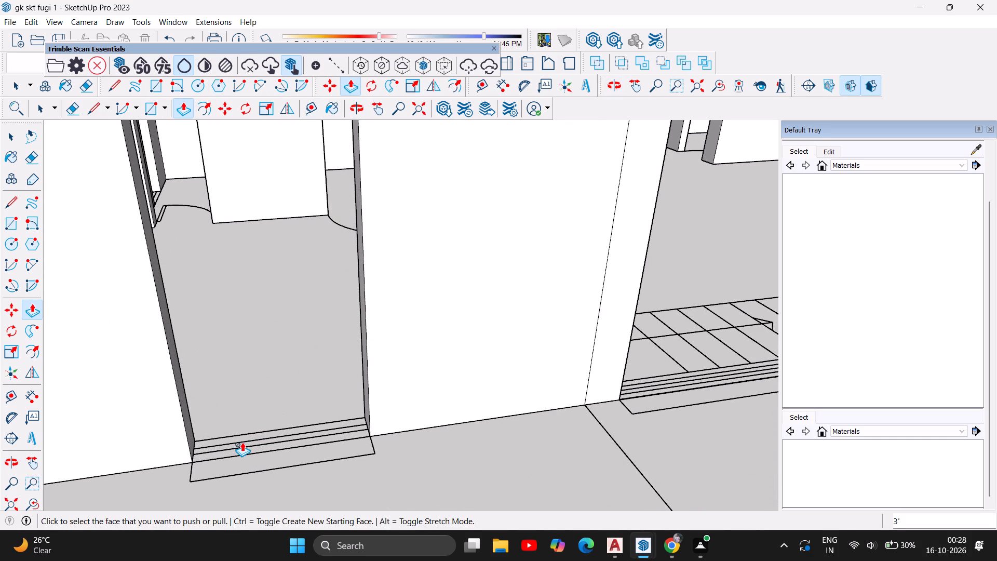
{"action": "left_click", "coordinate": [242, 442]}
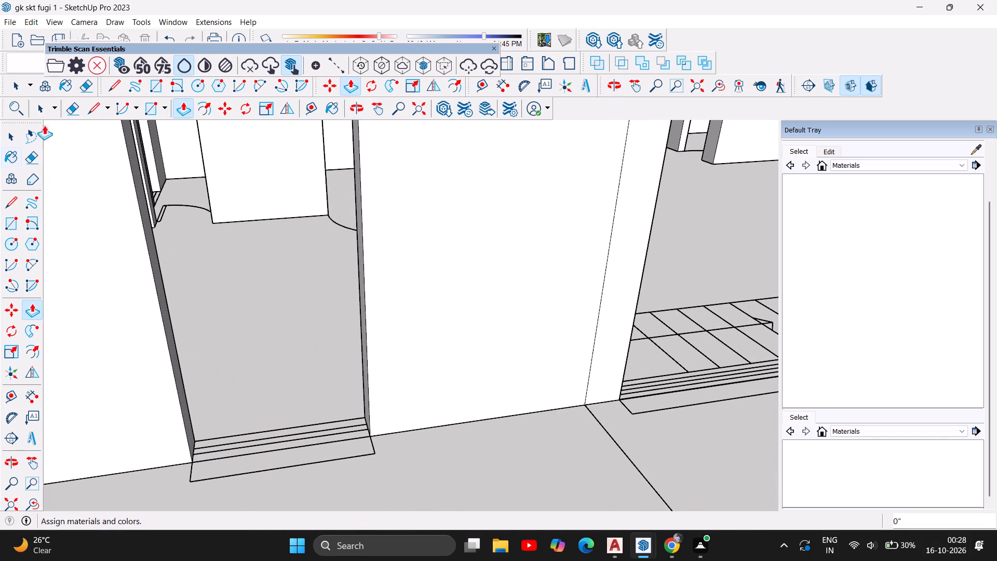
Draw a 9" line across the wall thickness at each end of the front room opening's base.
{"action": "left_click", "coordinate": [99, 109]}
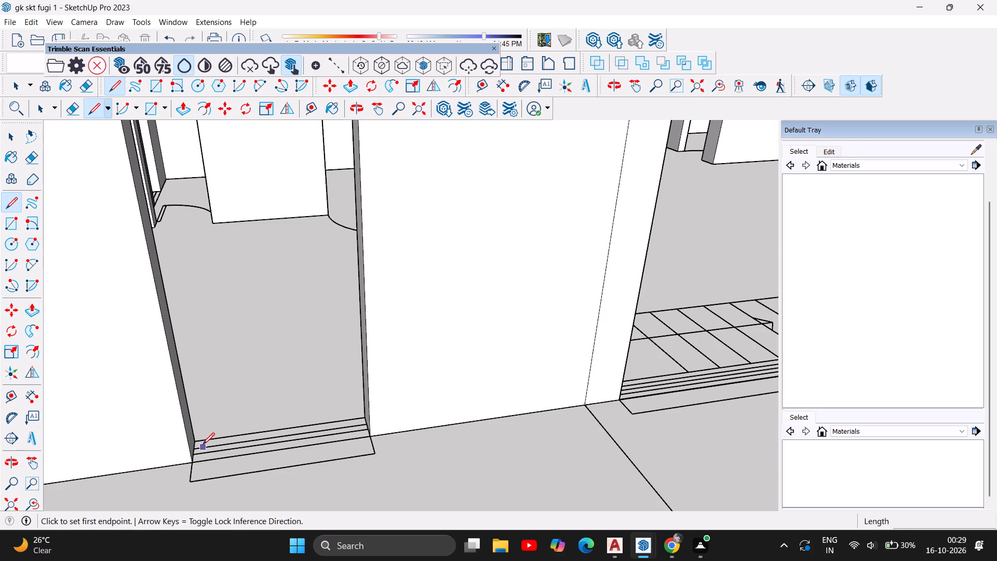
{"action": "left_click", "coordinate": [195, 460]}
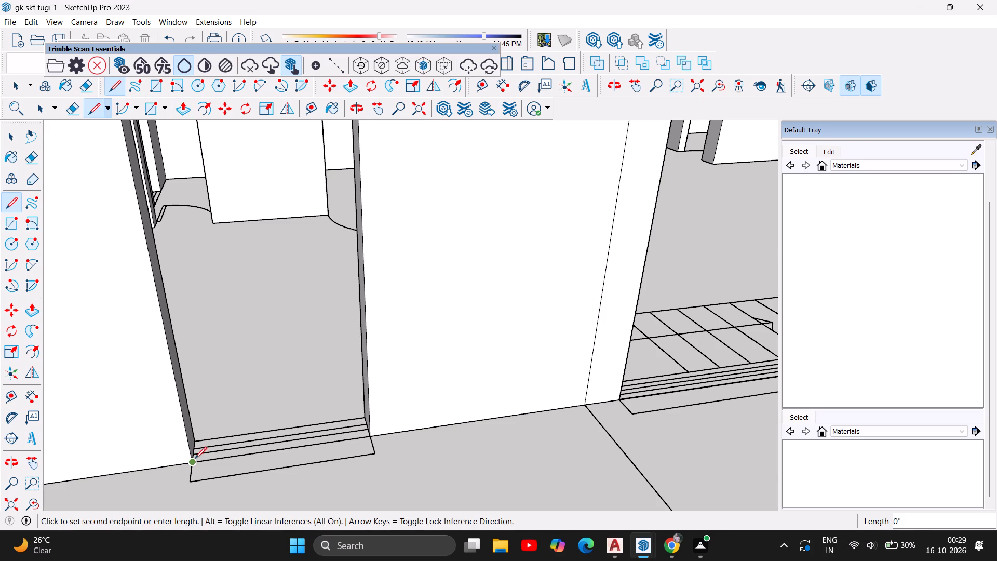
{"action": "left_click", "coordinate": [198, 440]}
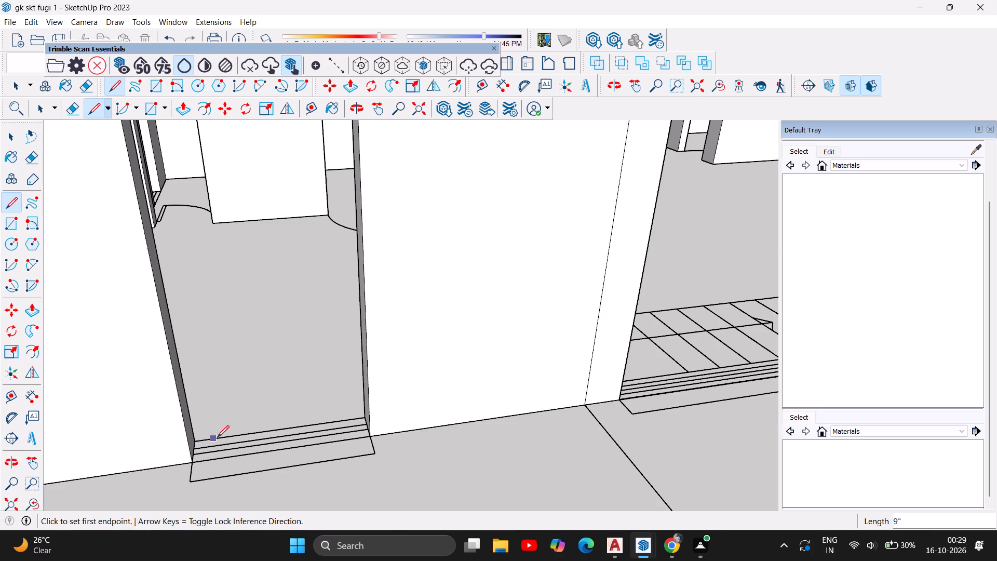
{"action": "left_click", "coordinate": [364, 415]}
{"action": "left_click", "coordinate": [373, 438]}
{"action": "left_click", "coordinate": [196, 460]}
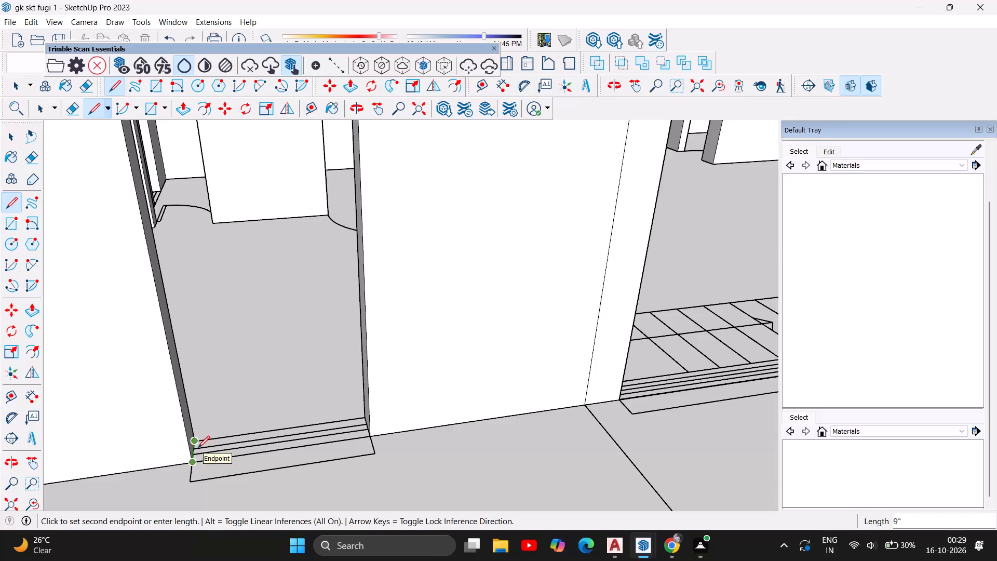
{"action": "key", "text": "Escape"}
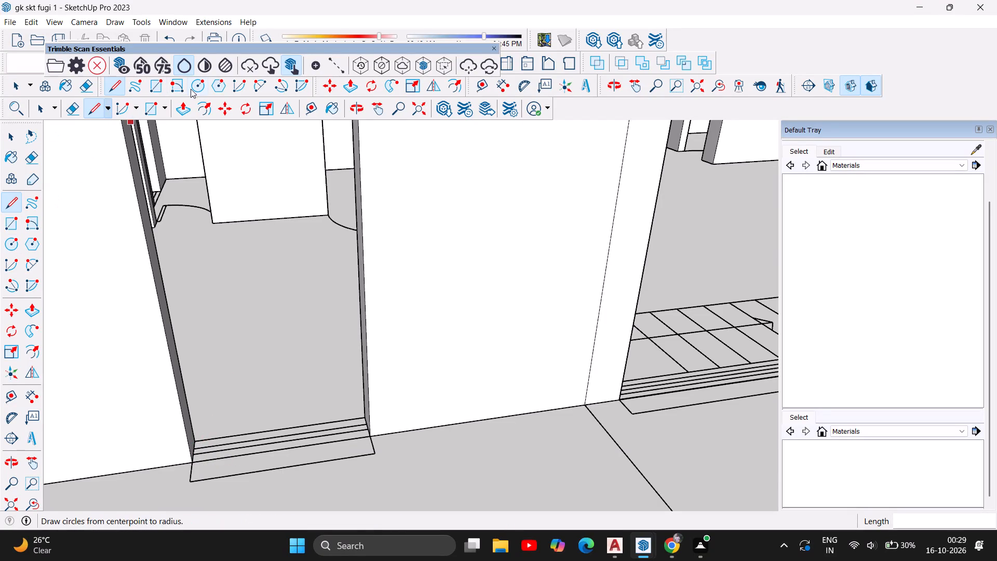
Draw a 4' by 9" rectangle over the base of the front room's opening, spanning the wall thickness.
{"action": "left_click", "coordinate": [153, 110]}
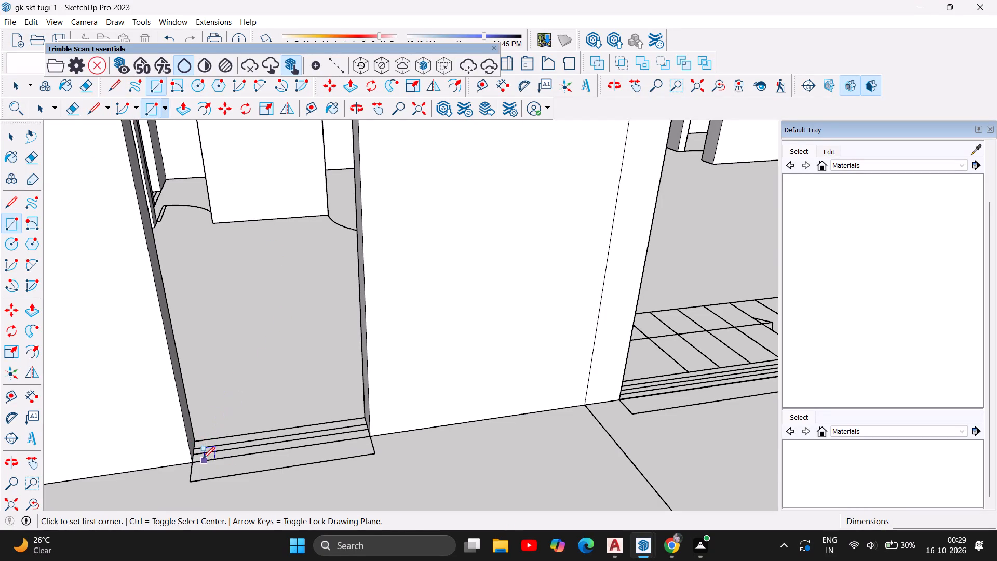
{"action": "left_click", "coordinate": [188, 461]}
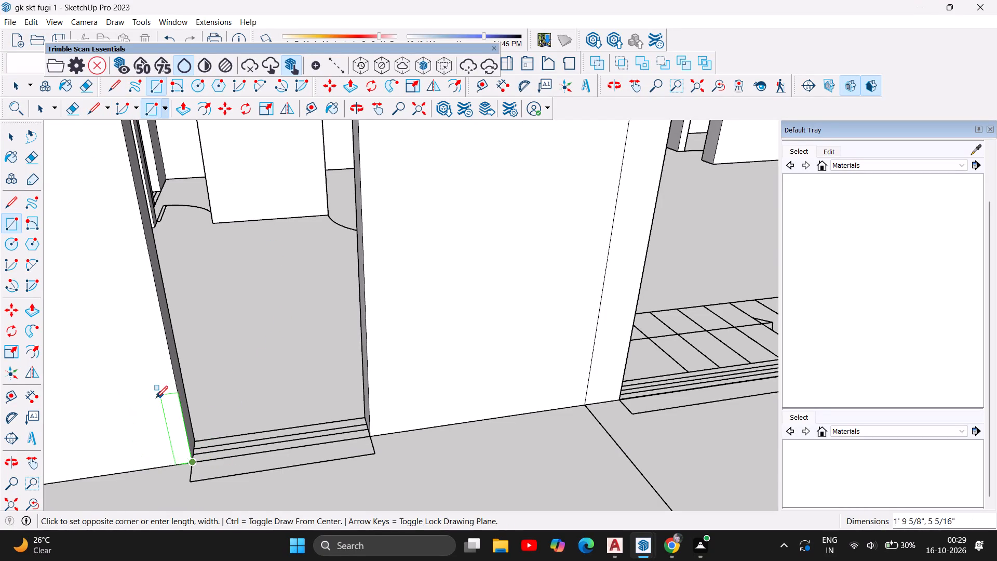
{"action": "left_click", "coordinate": [198, 438]}
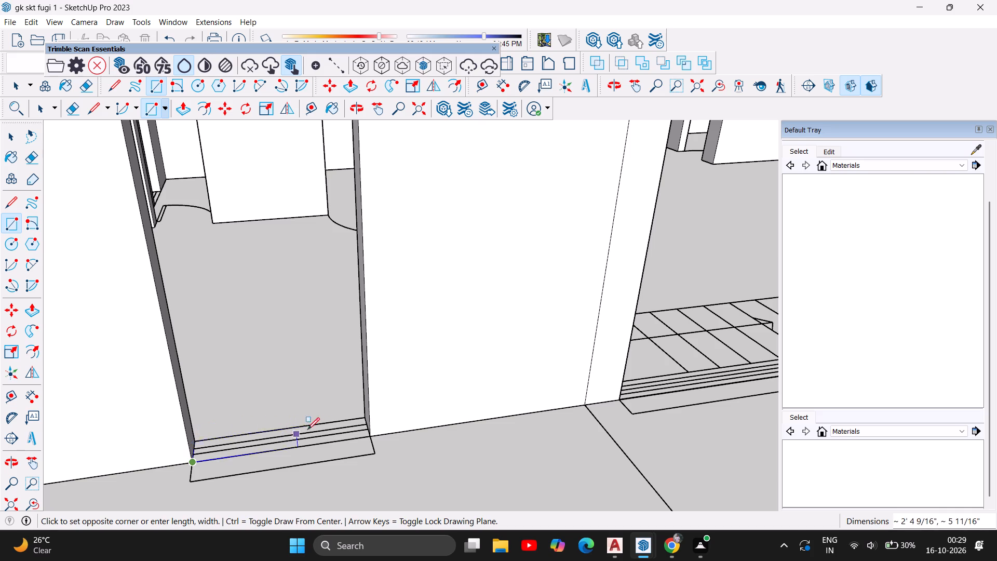
{"action": "left_click", "coordinate": [364, 419]}
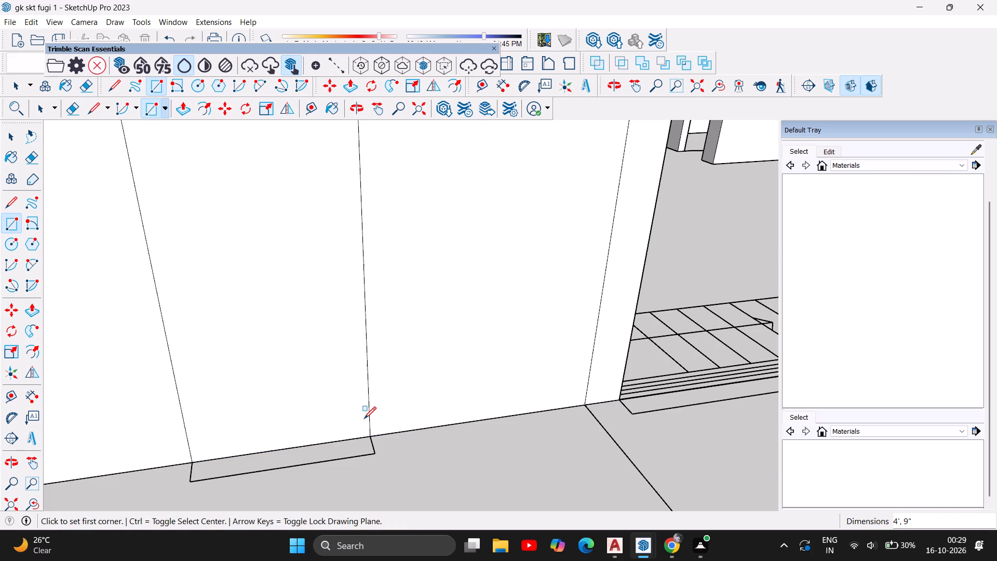
{"action": "scroll", "coordinate": [362, 453], "scroll_direction": "down", "scroll_amount": 7}
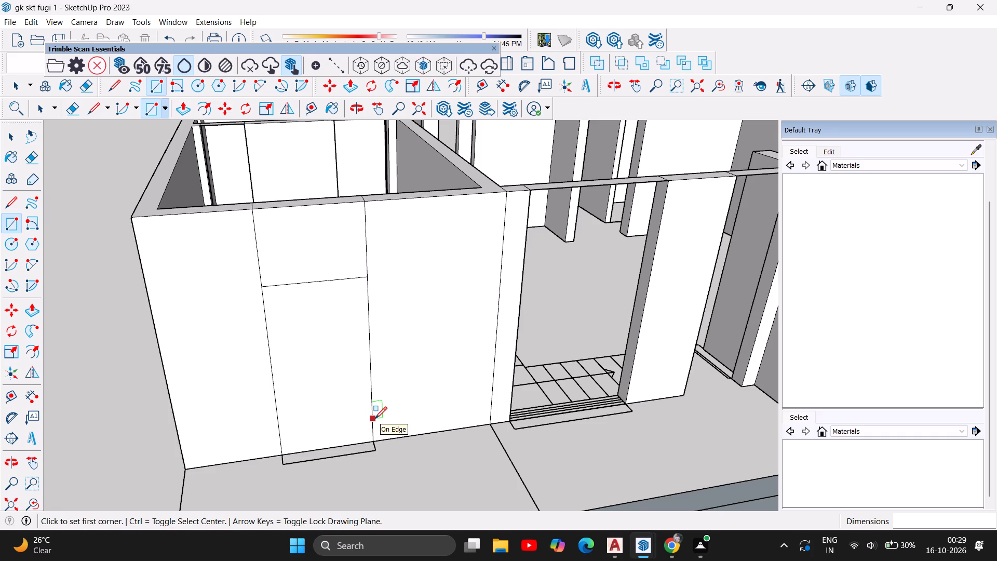
{"action": "key", "text": "Escape"}
{"action": "scroll", "coordinate": [307, 374], "scroll_direction": "down", "scroll_amount": 6}
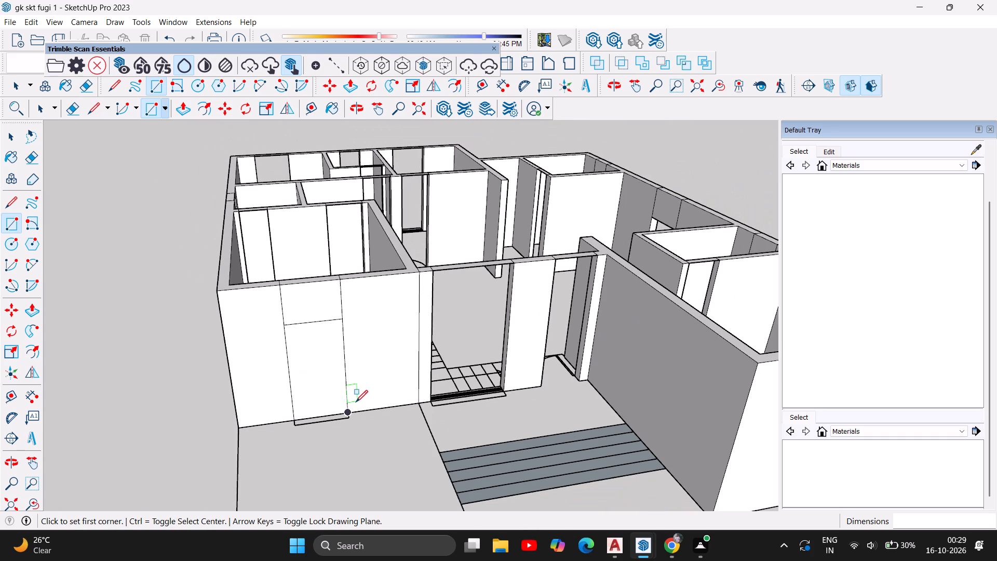
{"action": "key", "text": "Escape"}
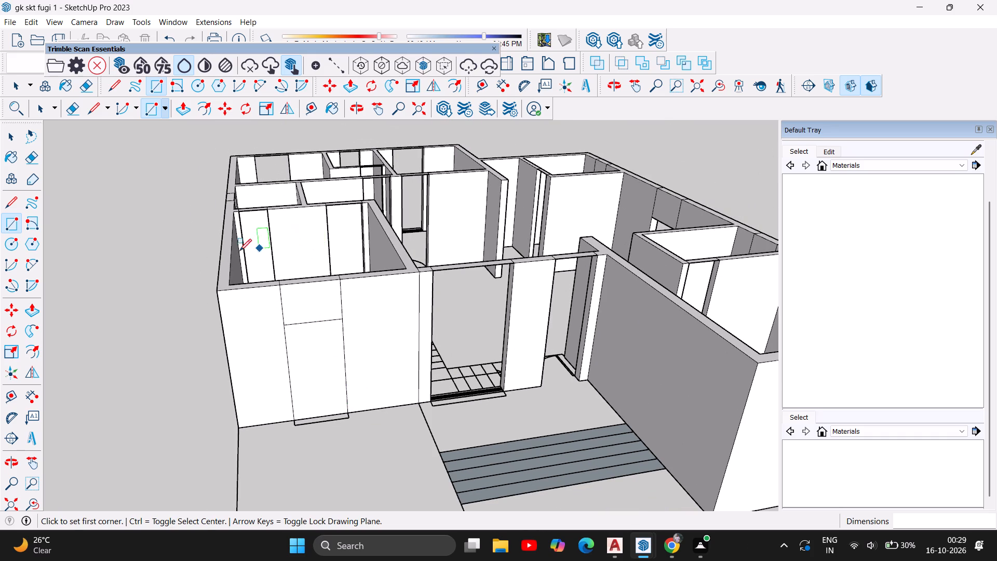
{"action": "key", "text": "Escape"}
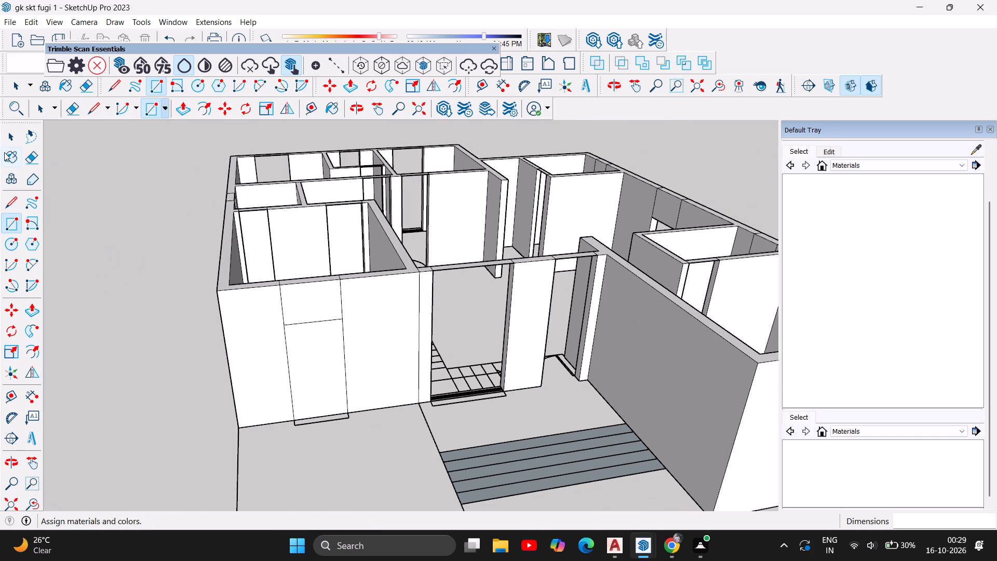
Delete the two vertical faces covering the front room's opening below the lintel.
{"action": "left_click", "coordinate": [7, 136]}
{"action": "left_click", "coordinate": [325, 376]}
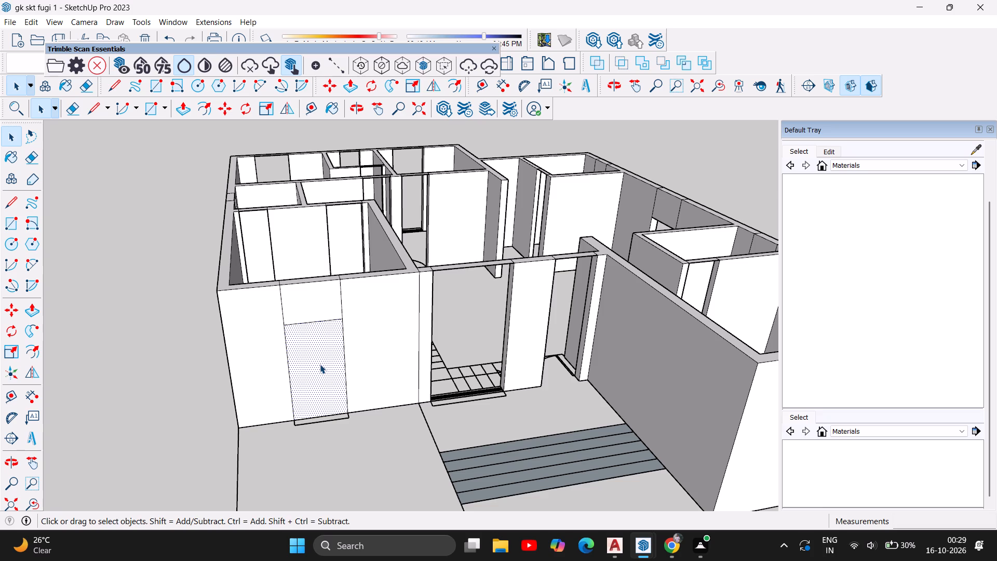
{"action": "key", "text": "Delete"}
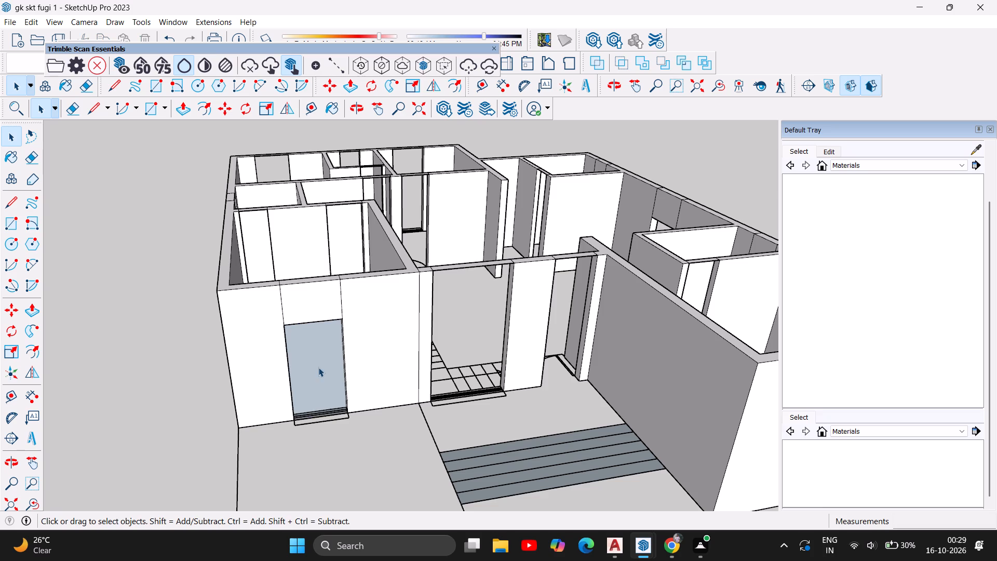
{"action": "left_click", "coordinate": [320, 379]}
{"action": "key", "text": "Delete"}
Push/Pull the rectangle at the base of the front room's opening up 3'6" as a window sill wall.
{"action": "scroll", "coordinate": [322, 408], "scroll_direction": "up", "scroll_amount": 5}
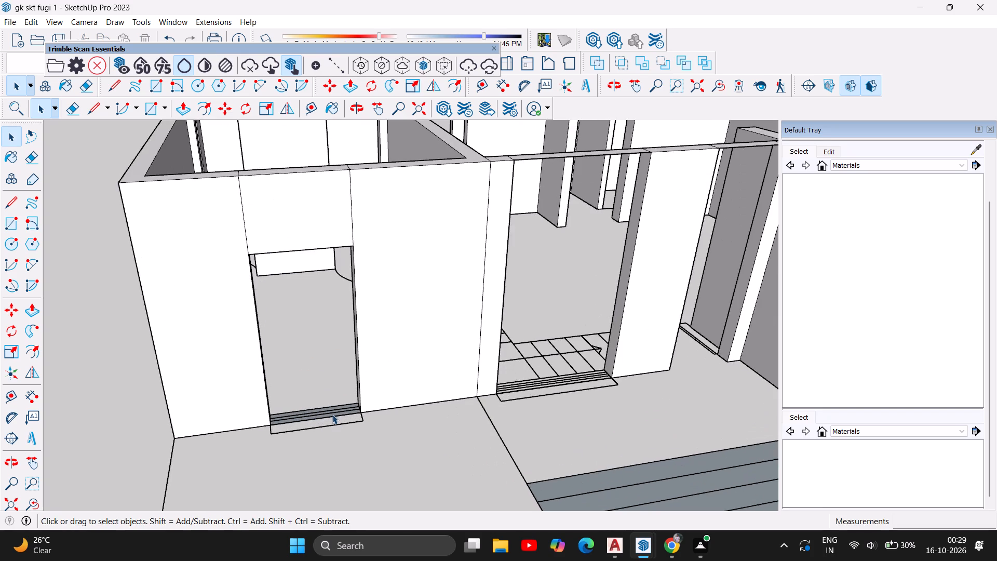
{"action": "scroll", "coordinate": [332, 415], "scroll_direction": "up", "scroll_amount": 7}
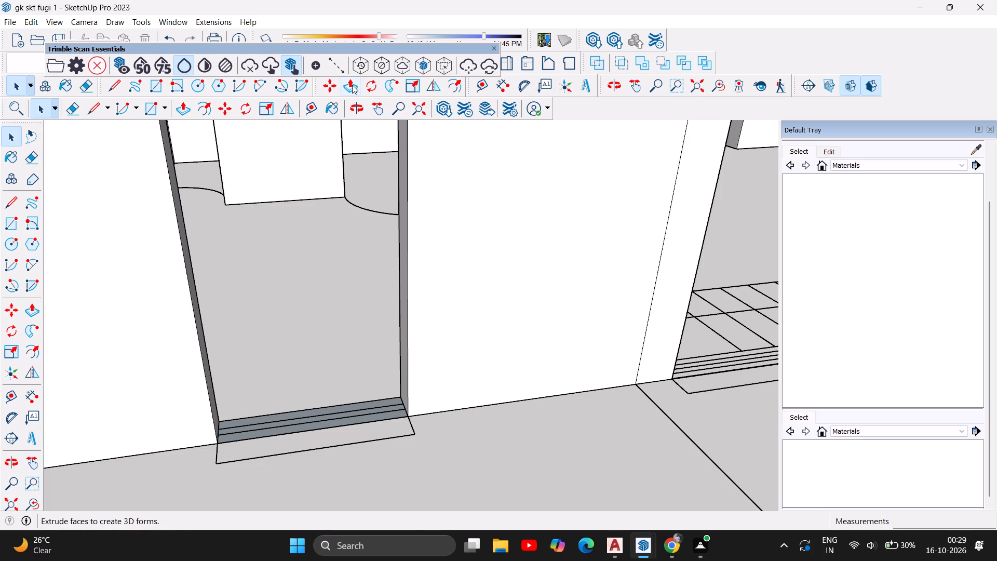
{"action": "left_click", "coordinate": [352, 85]}
{"action": "left_click", "coordinate": [293, 415]}
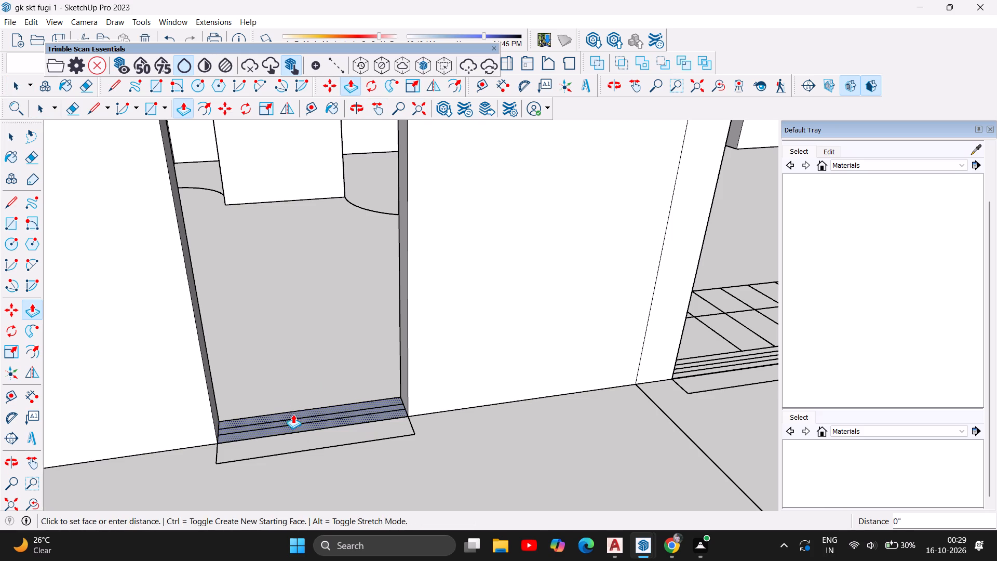
{"action": "scroll", "coordinate": [292, 373], "scroll_direction": "down", "scroll_amount": 7}
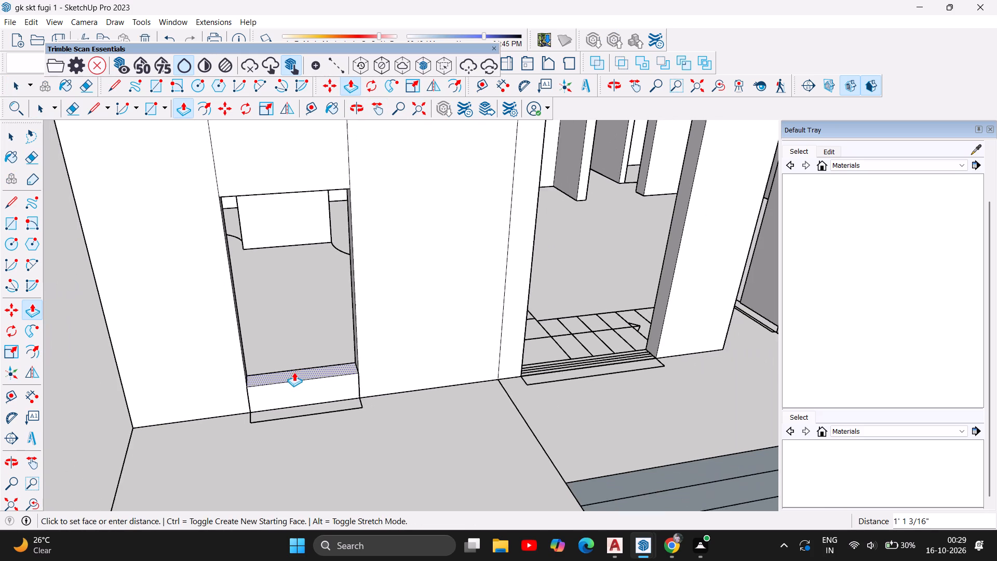
{"action": "scroll", "coordinate": [293, 350], "scroll_direction": "down", "scroll_amount": 4}
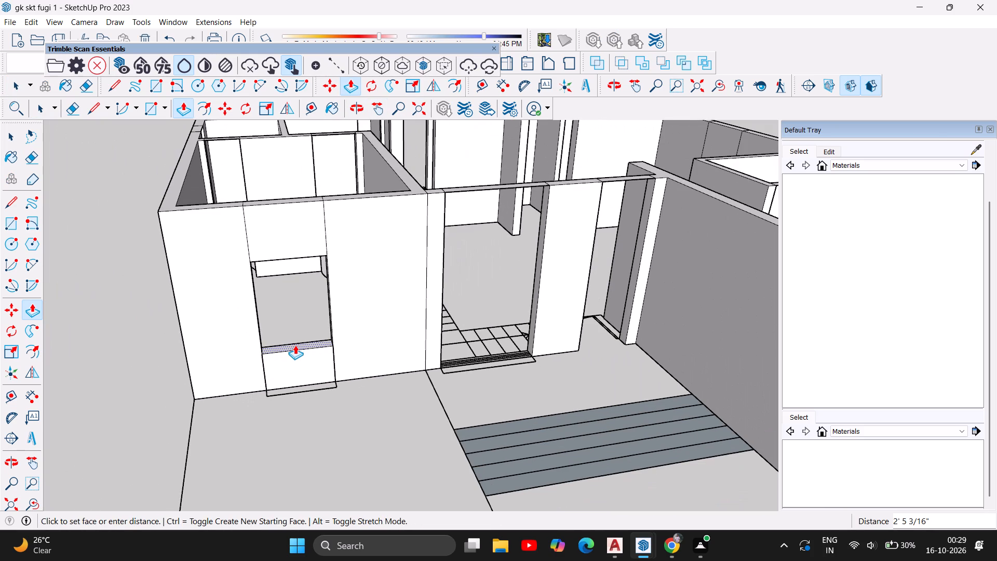
{"action": "type", "text": "3'6"}
{"action": "key", "text": "Return"}
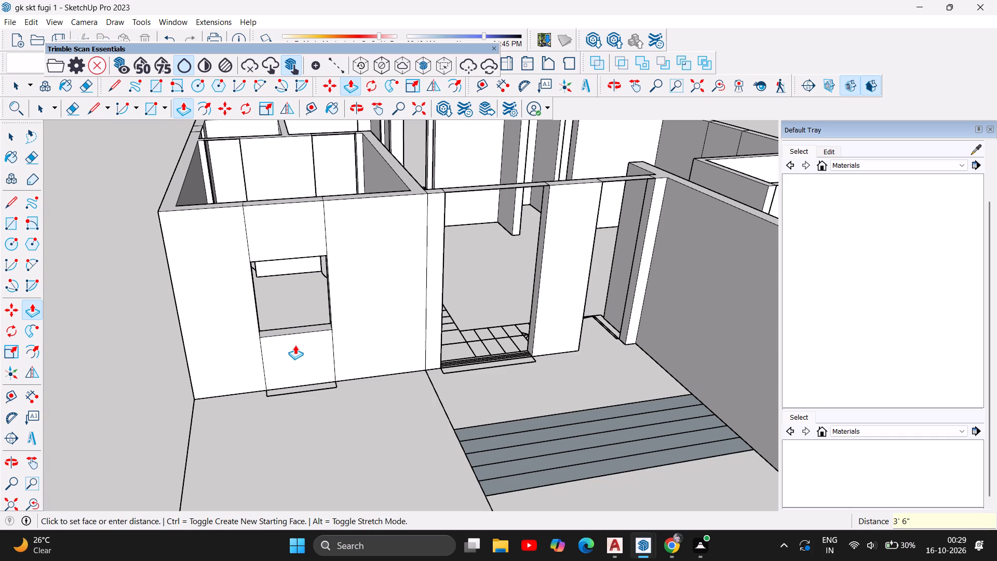
{"action": "scroll", "coordinate": [190, 335], "scroll_direction": "down", "scroll_amount": 5}
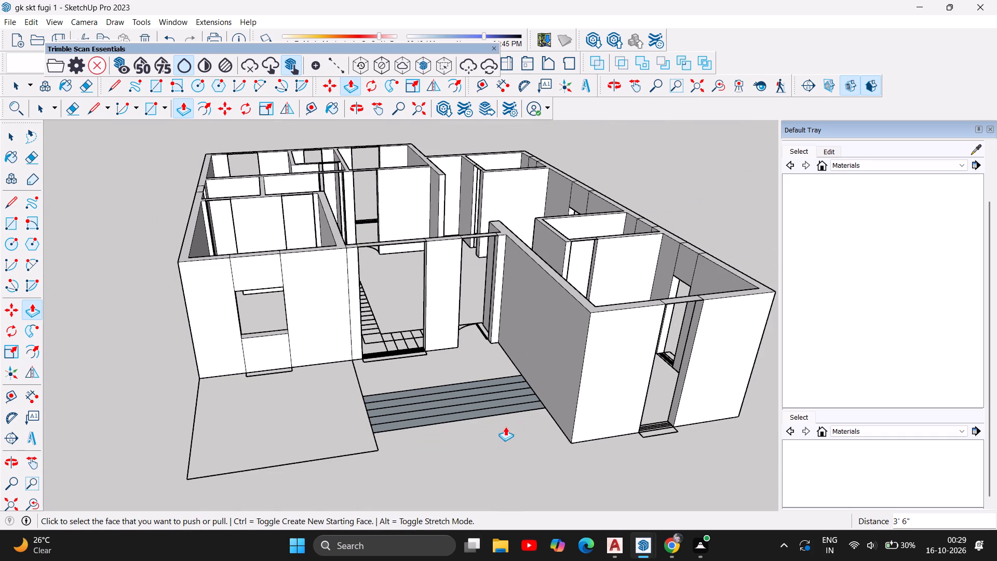
{"action": "key", "text": "Escape"}
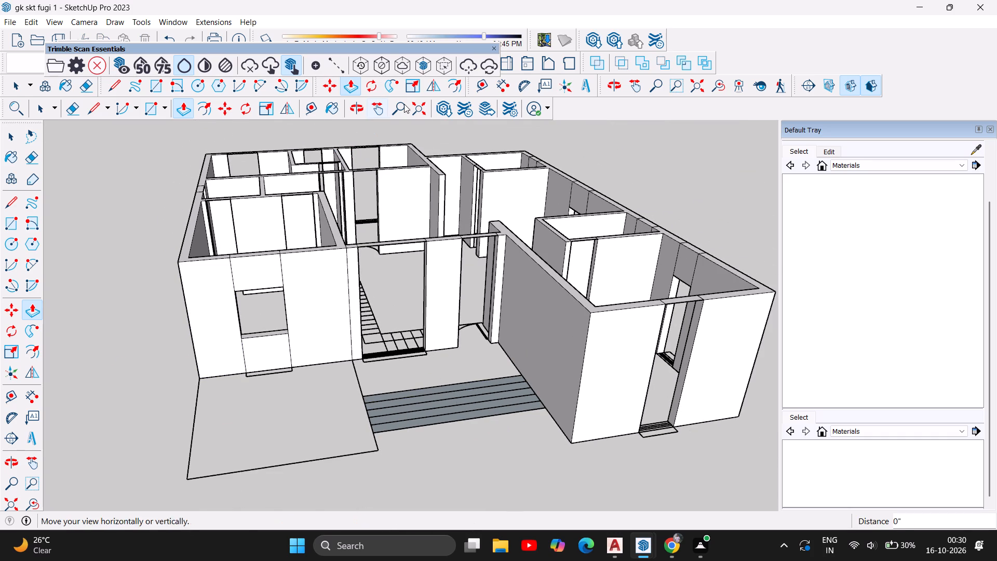
Examine the house from several angles, checking the front window, the entrance openings and the stairs.
{"action": "left_click", "coordinate": [352, 106]}
{"action": "left_click_drag", "start_coordinate": [442, 475], "coordinate": [442, 474]}
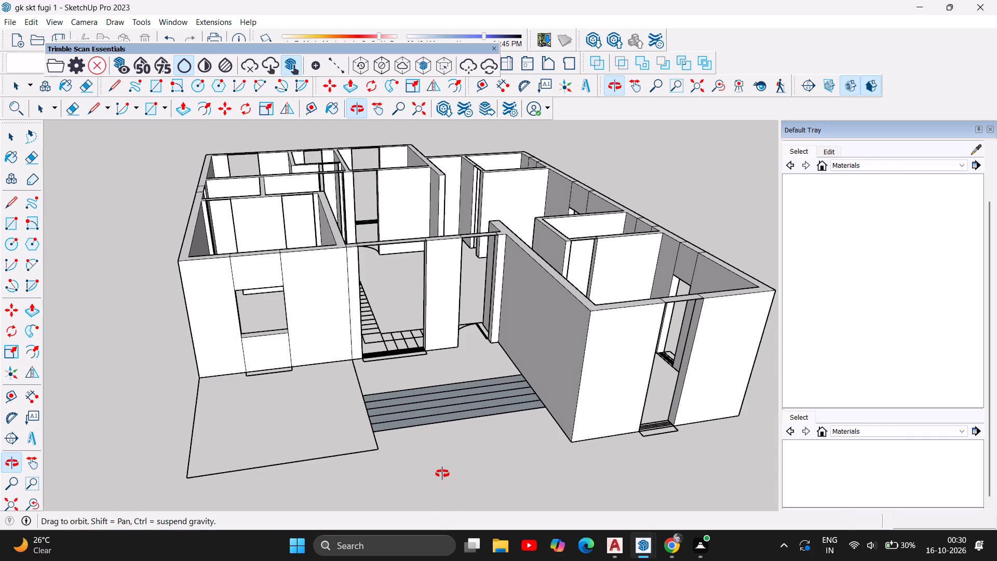
{"action": "left_click_drag", "start_coordinate": [442, 474], "coordinate": [412, 410]}
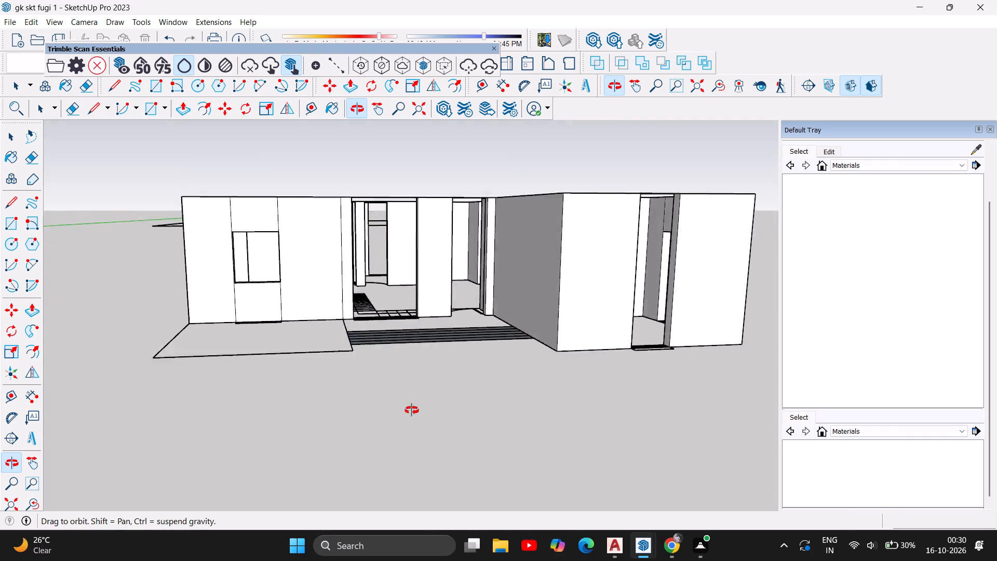
{"action": "left_click_drag", "start_coordinate": [412, 410], "coordinate": [614, 420]}
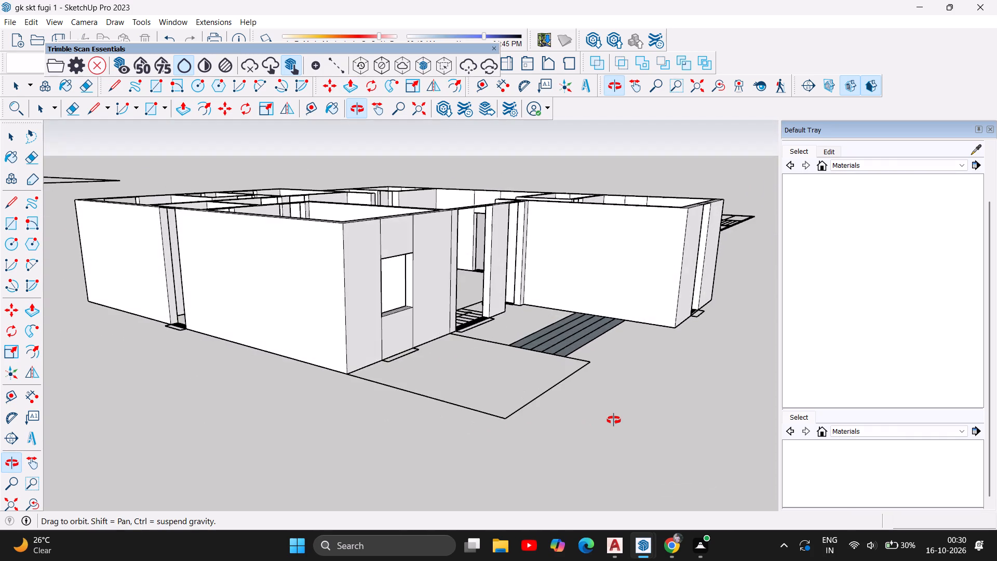
{"action": "left_click_drag", "start_coordinate": [614, 420], "coordinate": [431, 497]}
{"action": "scroll", "coordinate": [270, 352], "scroll_direction": "up", "scroll_amount": 3}
{"action": "left_click_drag", "start_coordinate": [263, 418], "coordinate": [240, 325]}
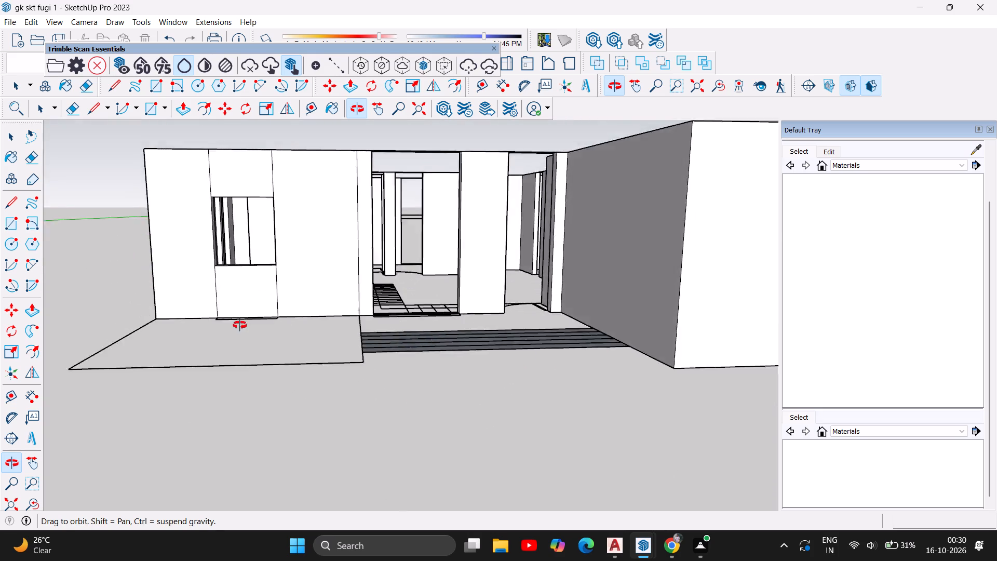
{"action": "left_click_drag", "start_coordinate": [240, 325], "coordinate": [281, 397]}
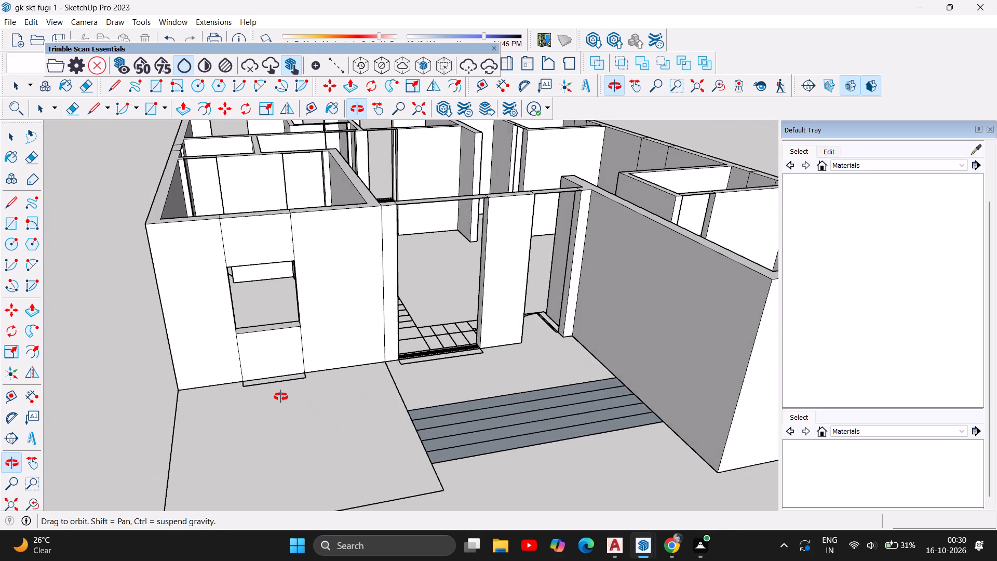
{"action": "left_click_drag", "start_coordinate": [281, 397], "coordinate": [460, 317]}
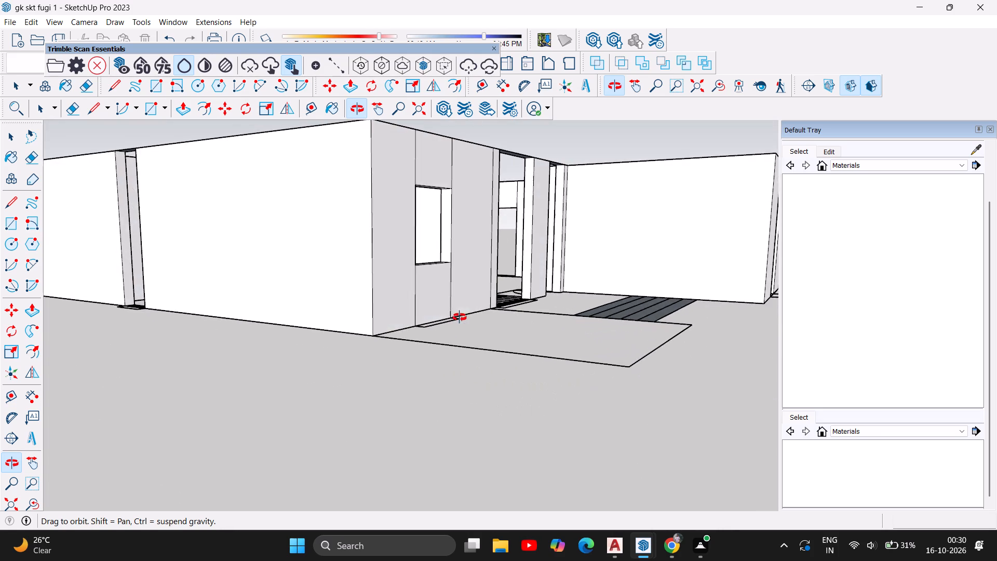
{"action": "left_click_drag", "start_coordinate": [460, 317], "coordinate": [324, 349]}
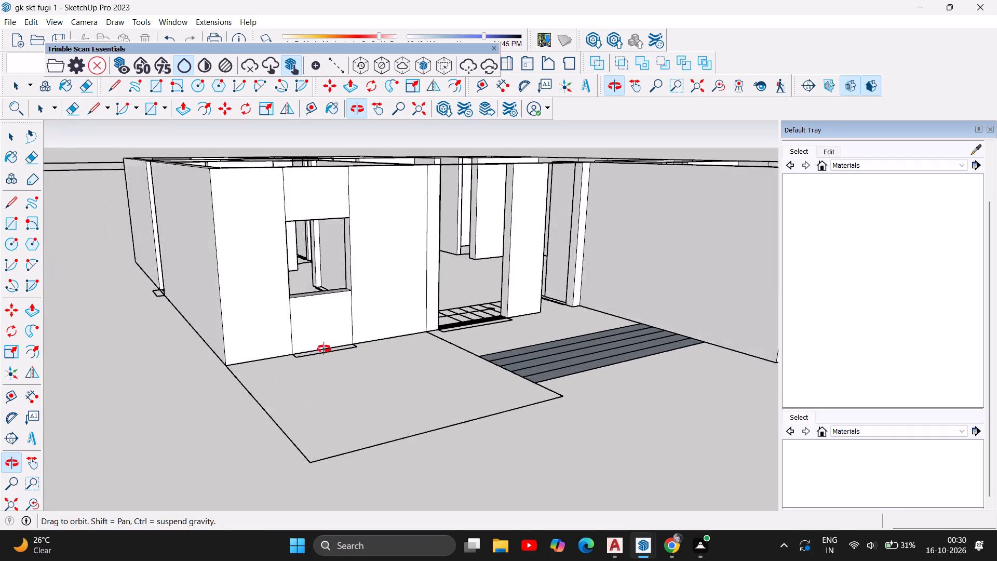
{"action": "left_click_drag", "start_coordinate": [324, 349], "coordinate": [178, 327]}
{"action": "scroll", "coordinate": [386, 382], "scroll_direction": "down", "scroll_amount": 2}
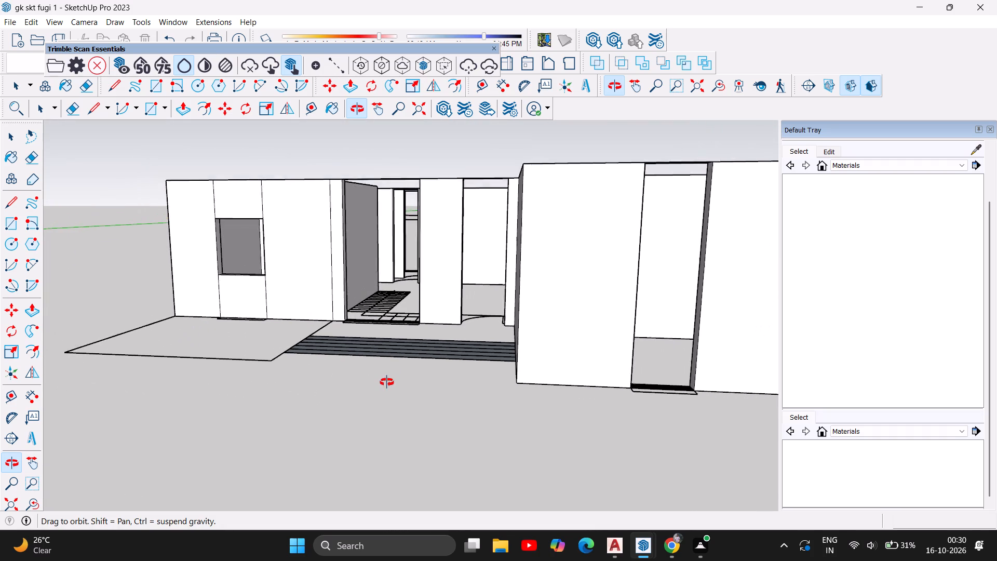
{"action": "scroll", "coordinate": [387, 382], "scroll_direction": "down", "scroll_amount": 1}
{"action": "left_click_drag", "start_coordinate": [340, 329], "coordinate": [505, 397]}
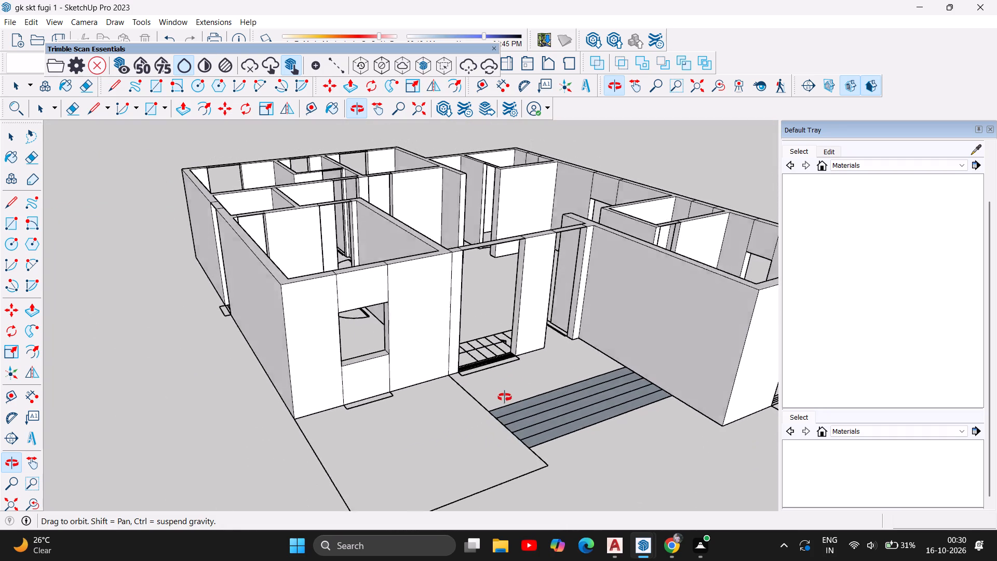
{"action": "left_click_drag", "start_coordinate": [505, 397], "coordinate": [373, 412]}
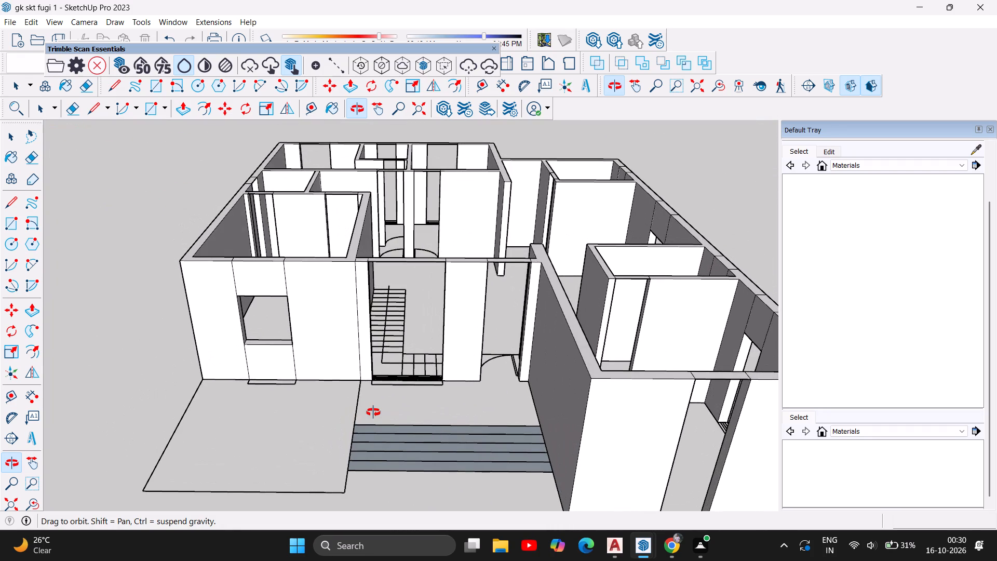
{"action": "scroll", "coordinate": [362, 362], "scroll_direction": "down", "scroll_amount": 4}
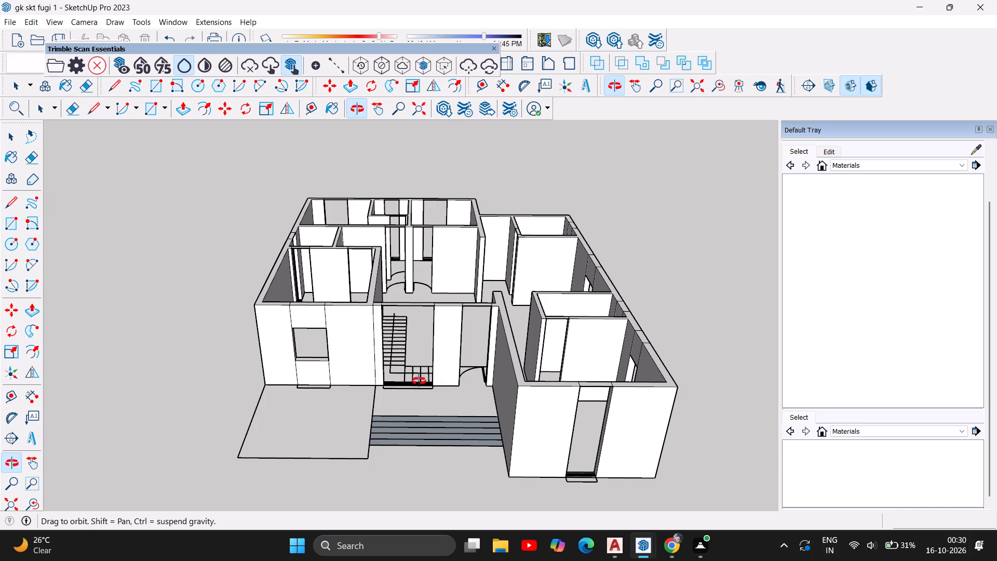
{"action": "left_click_drag", "start_coordinate": [318, 403], "coordinate": [491, 393]}
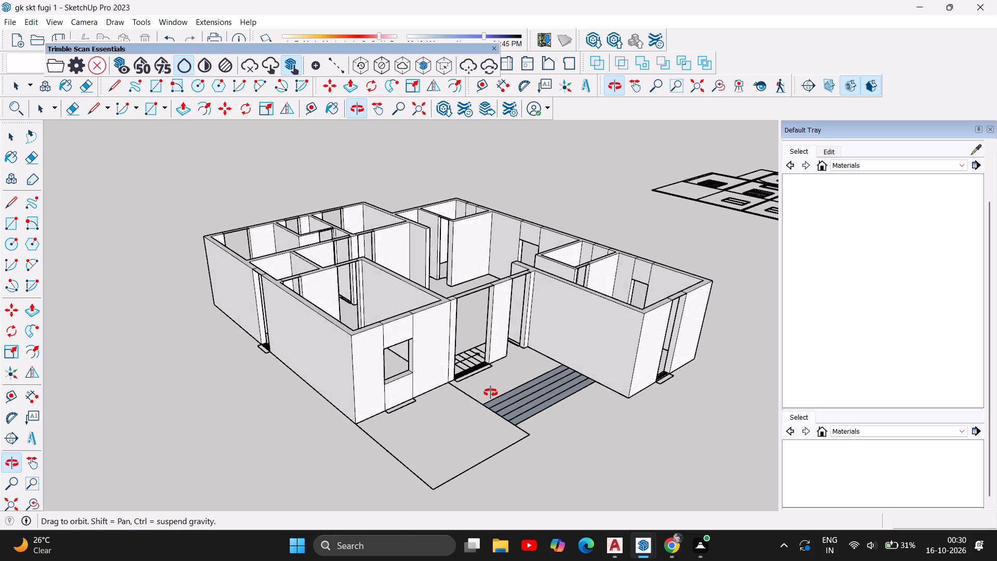
{"action": "left_click_drag", "start_coordinate": [491, 393], "coordinate": [312, 385]}
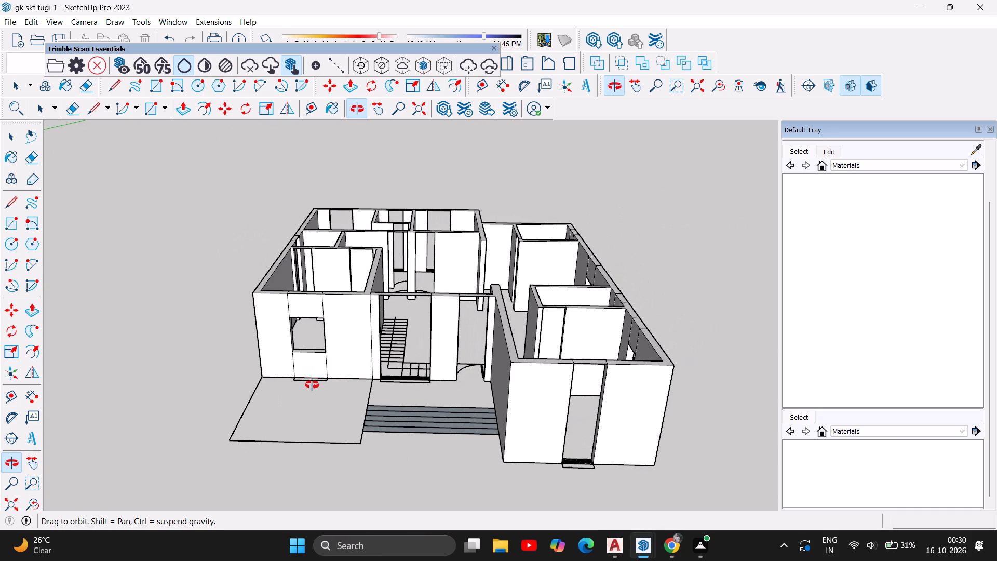
{"action": "left_click_drag", "start_coordinate": [312, 385], "coordinate": [311, 384]}
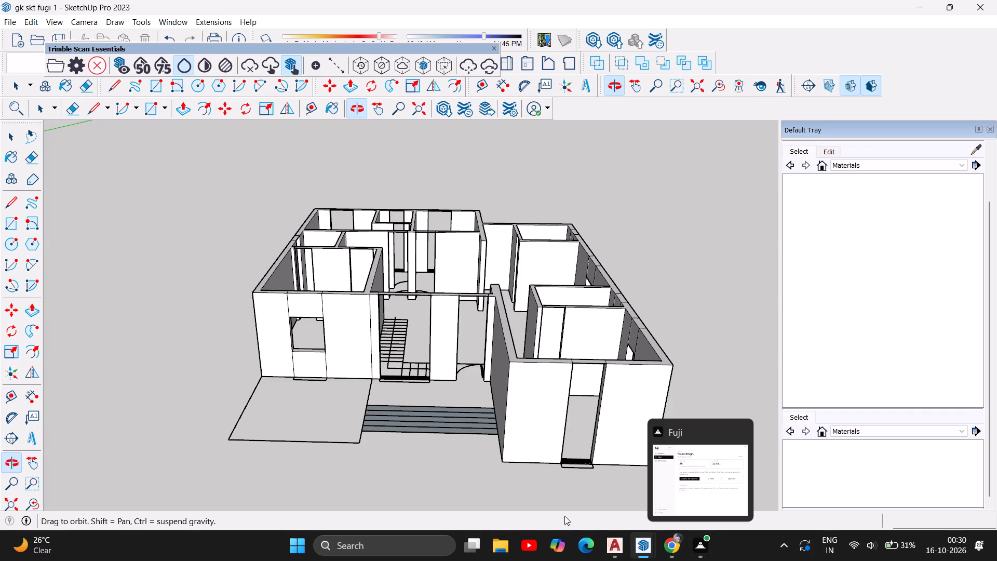
{"action": "left_click_drag", "start_coordinate": [272, 380], "coordinate": [275, 380]}
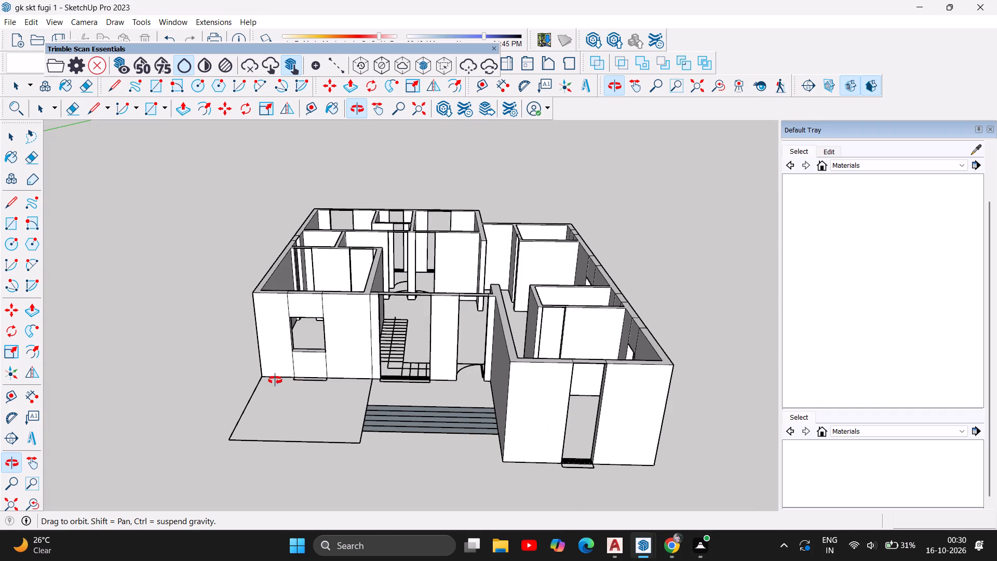
{"action": "left_click_drag", "start_coordinate": [275, 380], "coordinate": [297, 360]}
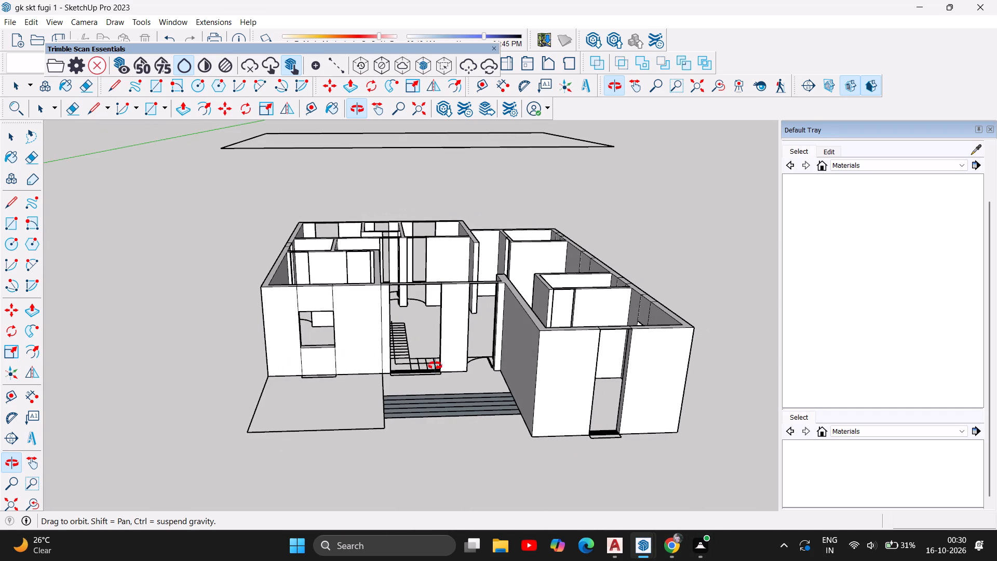
{"action": "scroll", "coordinate": [455, 343], "scroll_direction": "up", "scroll_amount": 4}
{"action": "scroll", "coordinate": [387, 359], "scroll_direction": "up", "scroll_amount": 2}
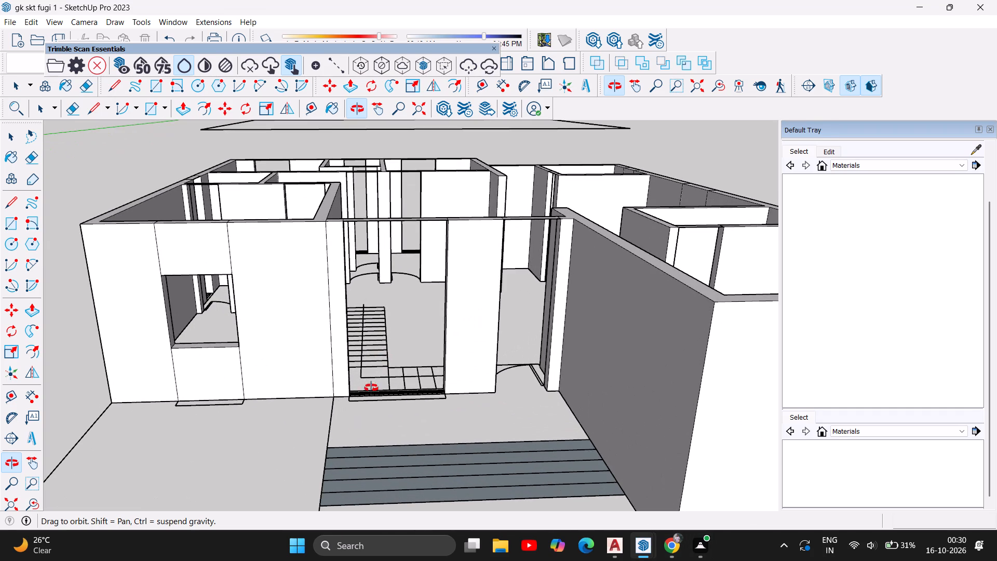
{"action": "left_click_drag", "start_coordinate": [269, 456], "coordinate": [272, 429]}
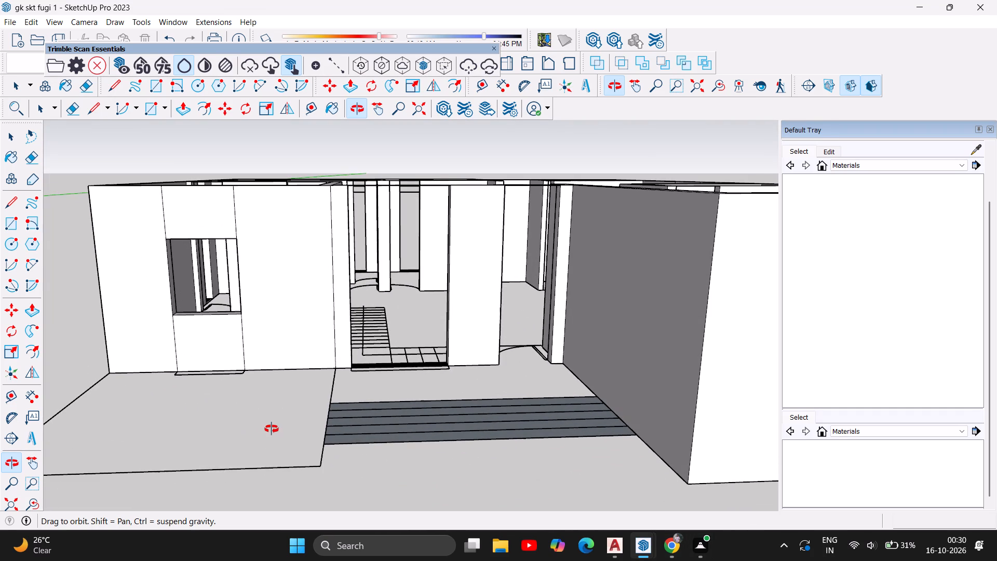
{"action": "scroll", "coordinate": [223, 426], "scroll_direction": "down", "scroll_amount": 7}
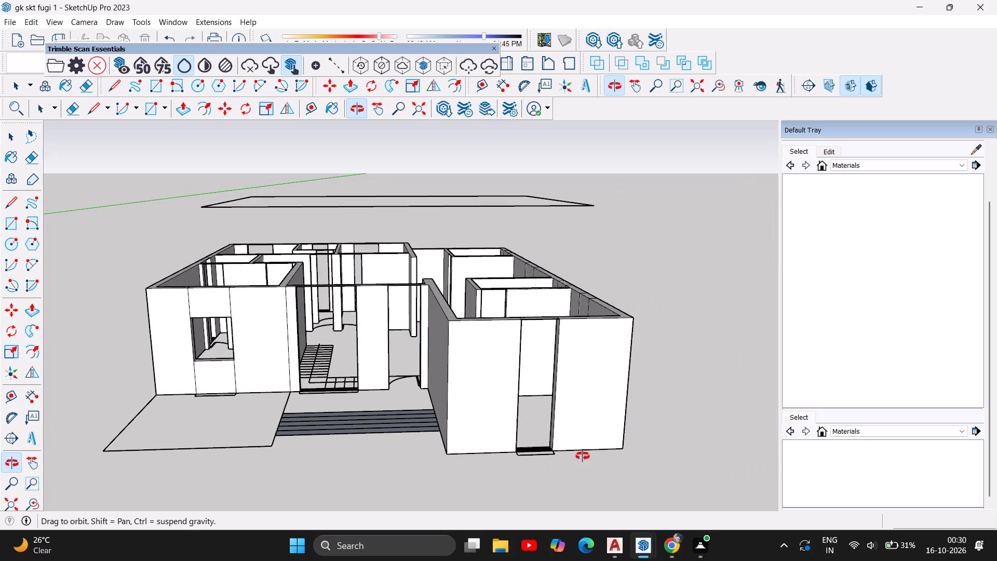
Draw a rectangle 3' by about 10 13/16" at the base of the opening in the projecting front room's end wall.
{"action": "scroll", "coordinate": [583, 456], "scroll_direction": "up", "scroll_amount": 5}
{"action": "scroll", "coordinate": [541, 445], "scroll_direction": "up", "scroll_amount": 3}
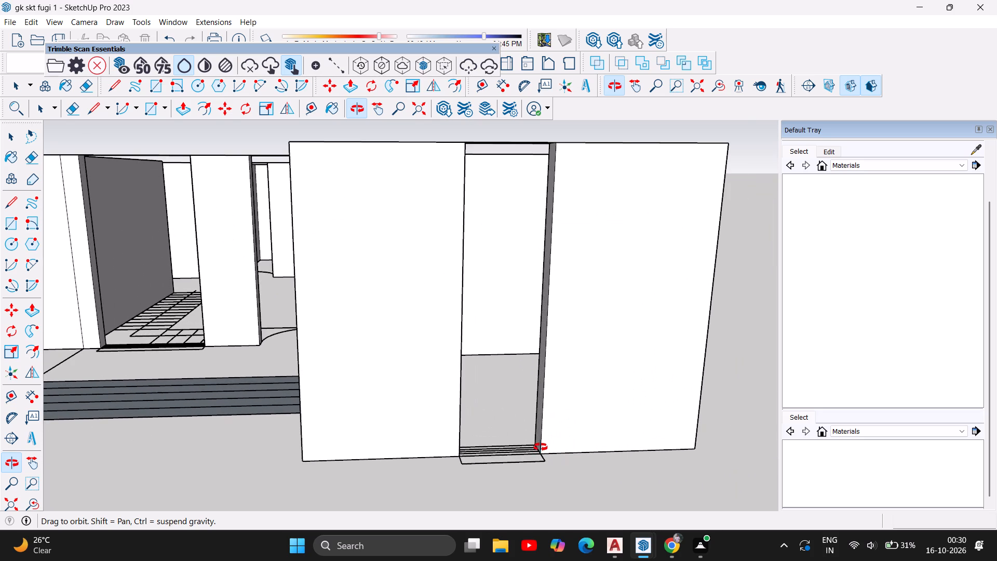
{"action": "scroll", "coordinate": [541, 447], "scroll_direction": "up", "scroll_amount": 4}
{"action": "left_click_drag", "start_coordinate": [500, 361], "coordinate": [448, 425]}
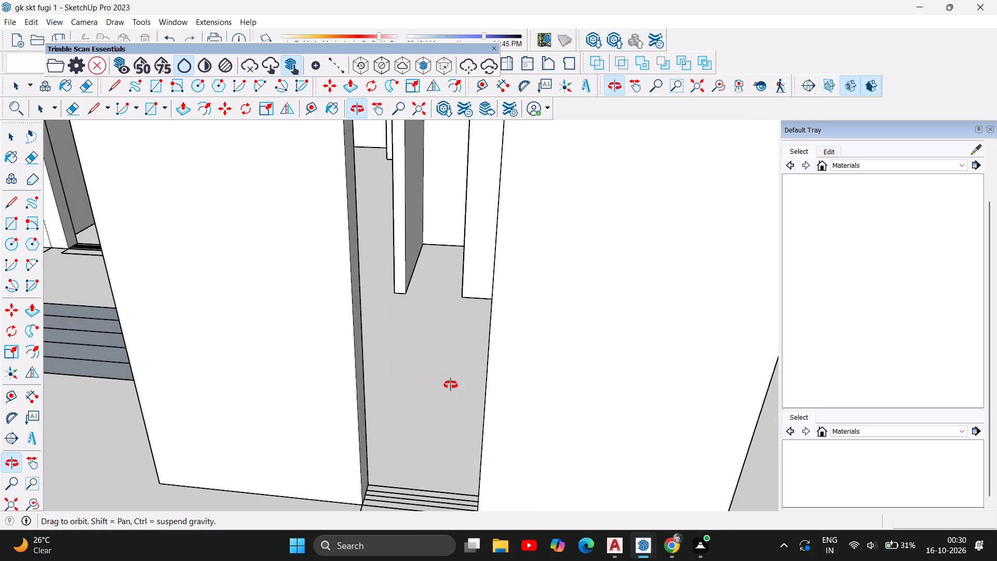
{"action": "scroll", "coordinate": [461, 341], "scroll_direction": "down", "scroll_amount": 3}
{"action": "left_click_drag", "start_coordinate": [457, 399], "coordinate": [460, 441]}
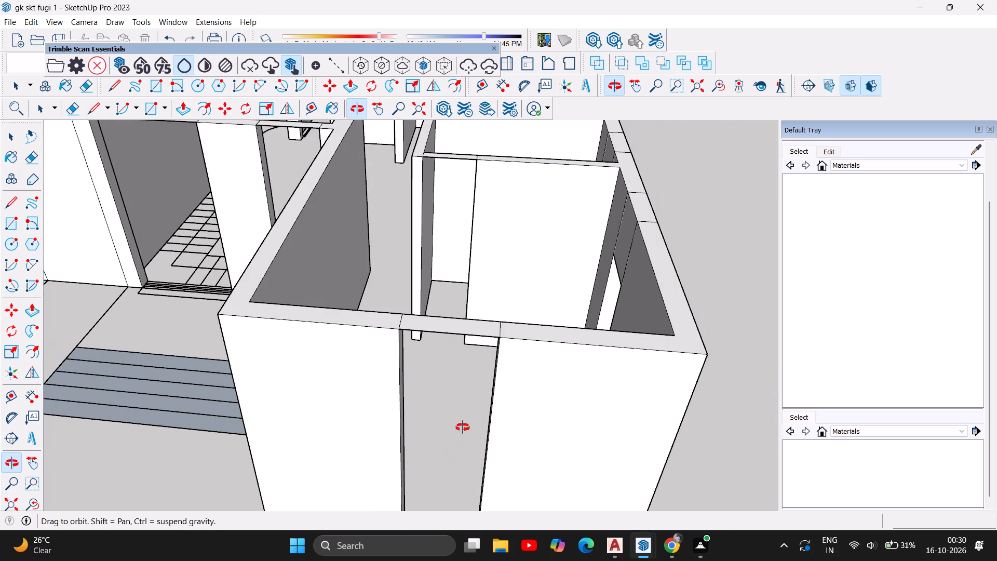
{"action": "scroll", "coordinate": [475, 339], "scroll_direction": "down", "scroll_amount": 5}
{"action": "scroll", "coordinate": [452, 436], "scroll_direction": "up", "scroll_amount": 6}
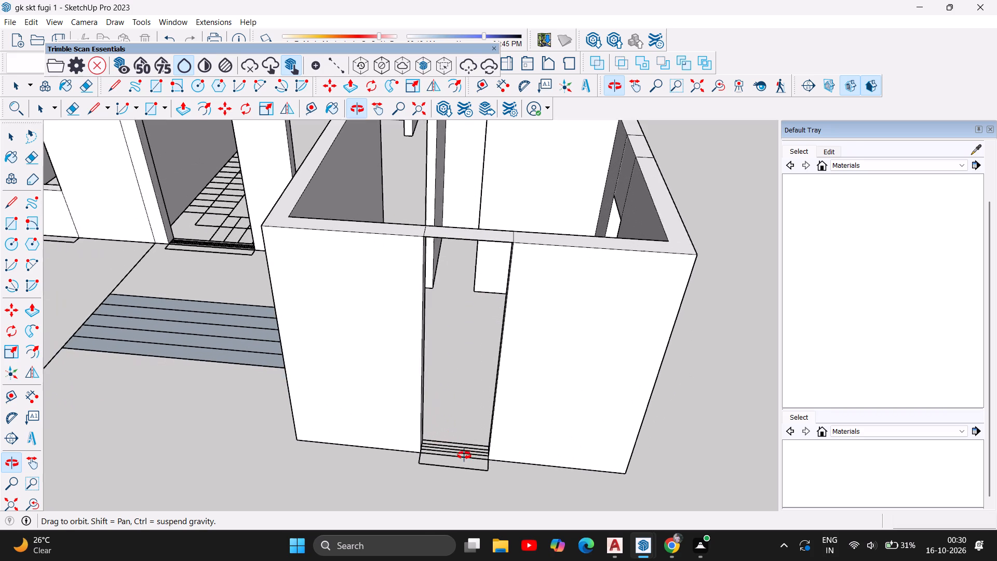
{"action": "scroll", "coordinate": [468, 459], "scroll_direction": "up", "scroll_amount": 6}
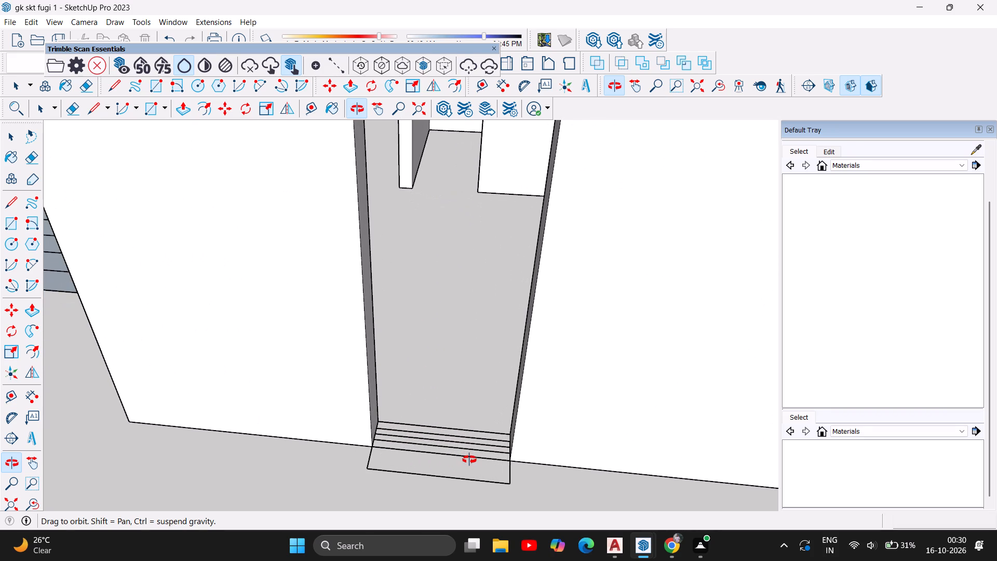
{"action": "left_click", "coordinate": [153, 86]}
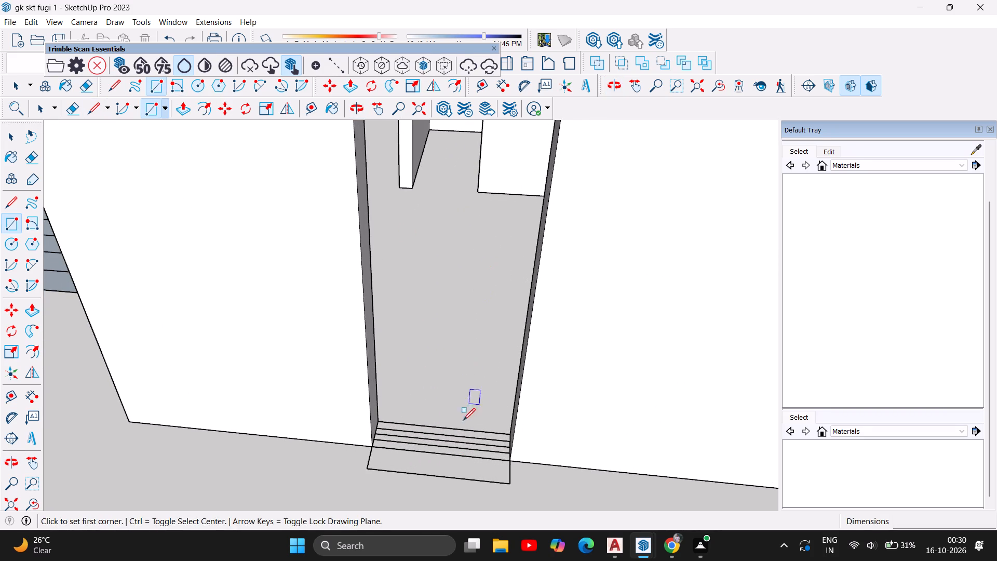
{"action": "left_click", "coordinate": [372, 448]}
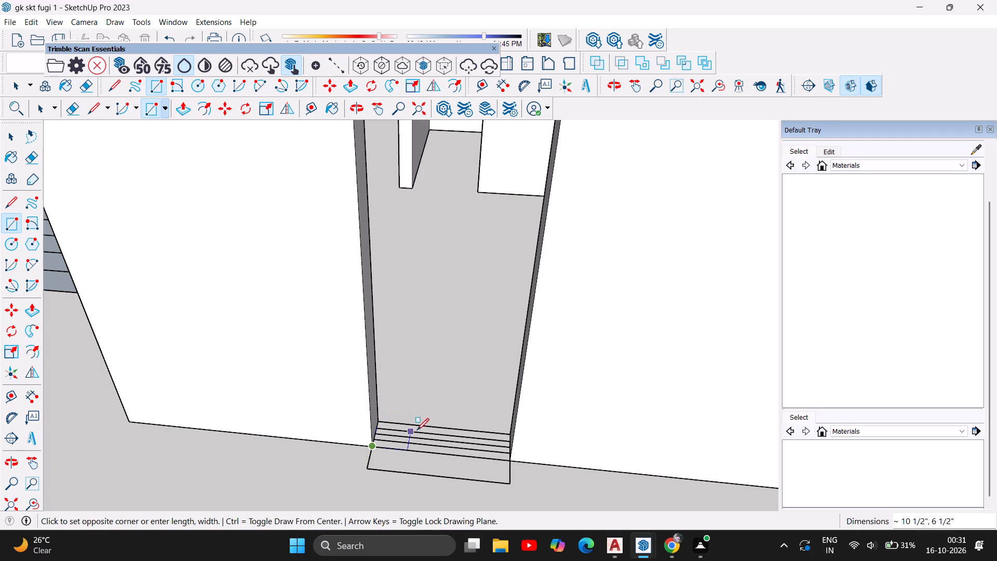
{"action": "left_click", "coordinate": [511, 432]}
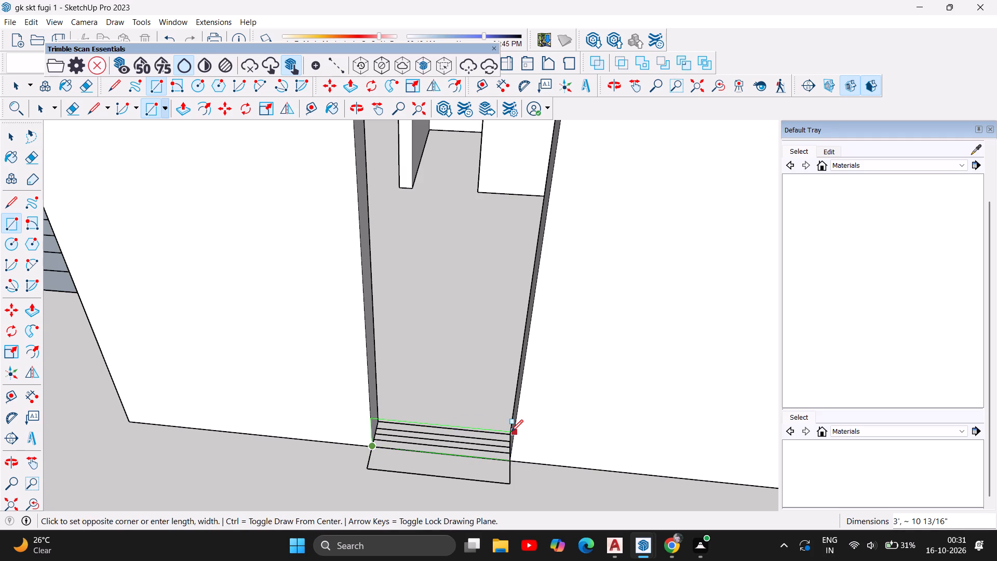
{"action": "scroll", "coordinate": [427, 452], "scroll_direction": "down", "scroll_amount": 5}
{"action": "scroll", "coordinate": [500, 461], "scroll_direction": "down", "scroll_amount": 4}
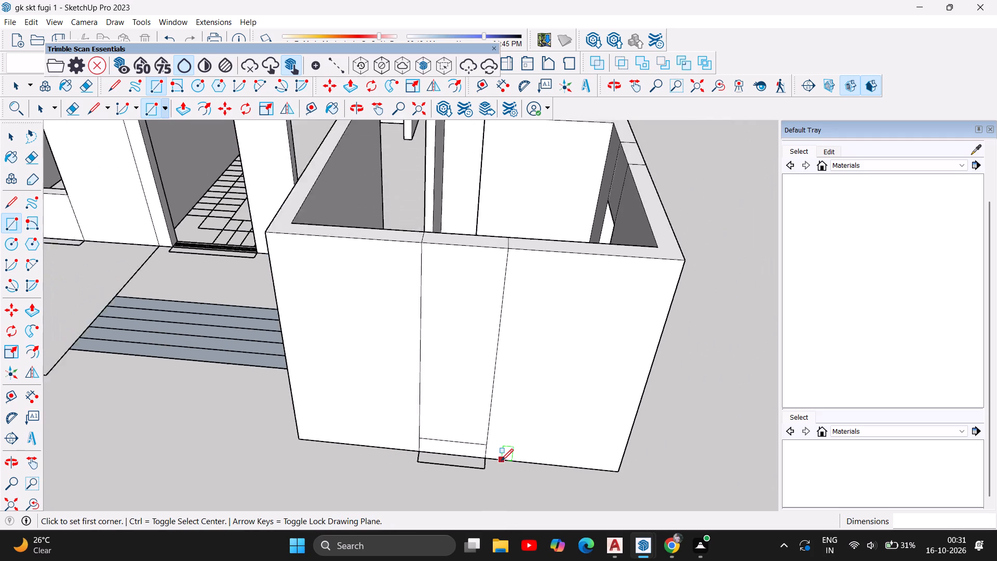
{"action": "scroll", "coordinate": [501, 461], "scroll_direction": "down", "scroll_amount": 6}
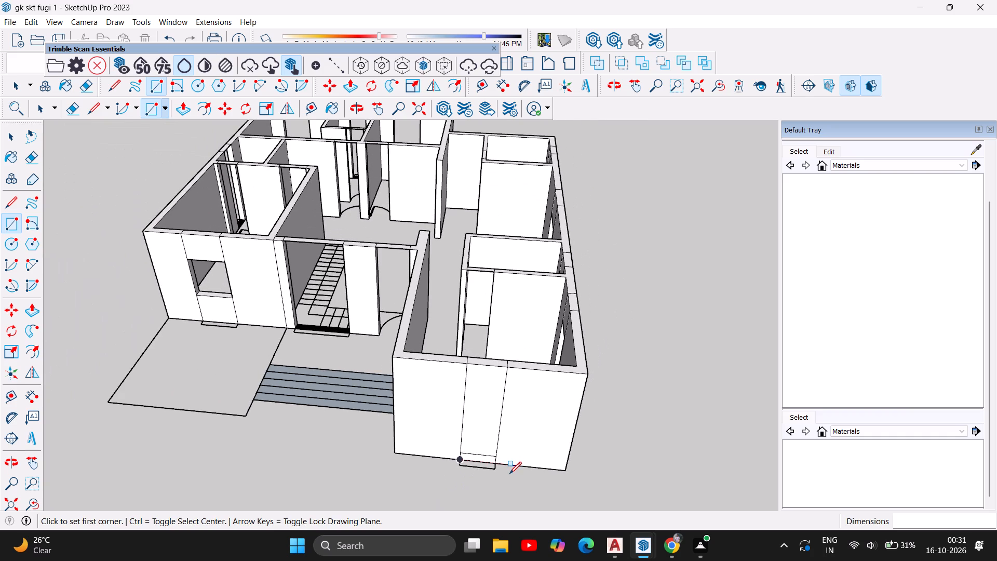
{"action": "key", "text": "Escape"}
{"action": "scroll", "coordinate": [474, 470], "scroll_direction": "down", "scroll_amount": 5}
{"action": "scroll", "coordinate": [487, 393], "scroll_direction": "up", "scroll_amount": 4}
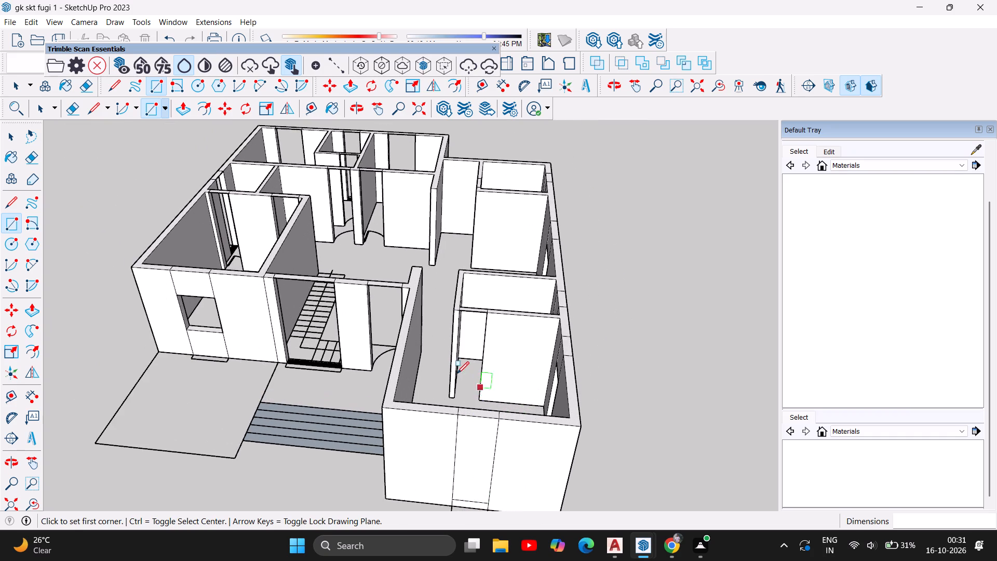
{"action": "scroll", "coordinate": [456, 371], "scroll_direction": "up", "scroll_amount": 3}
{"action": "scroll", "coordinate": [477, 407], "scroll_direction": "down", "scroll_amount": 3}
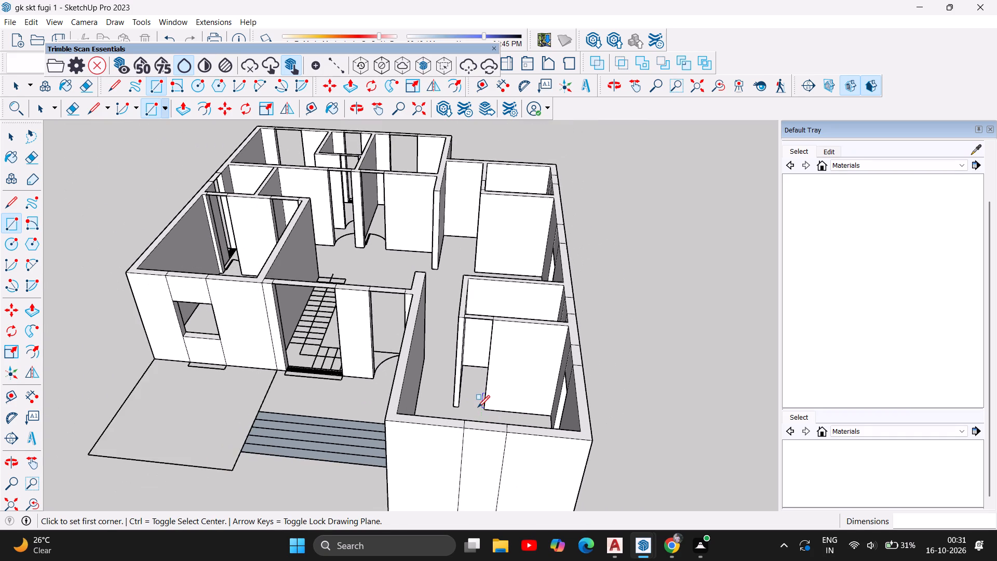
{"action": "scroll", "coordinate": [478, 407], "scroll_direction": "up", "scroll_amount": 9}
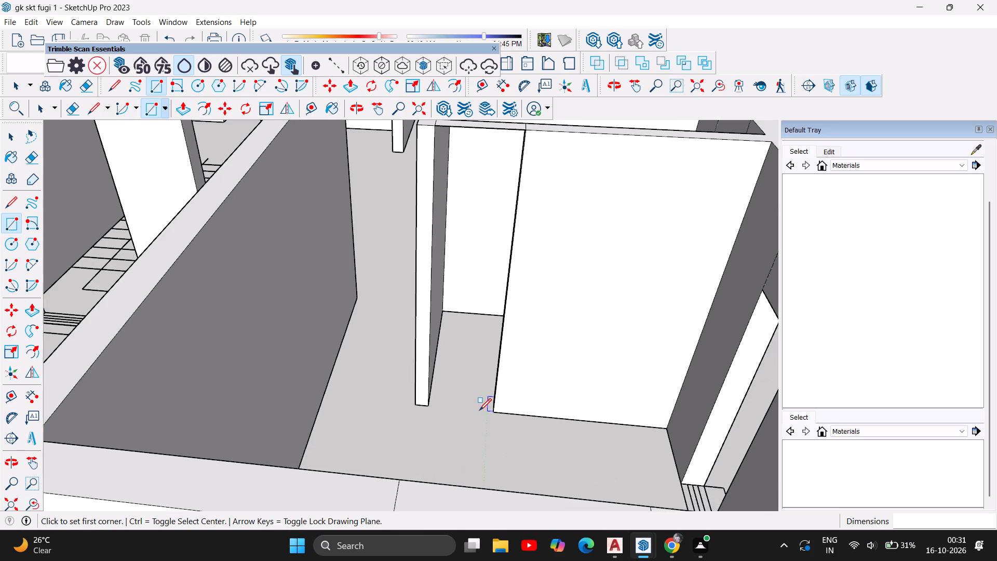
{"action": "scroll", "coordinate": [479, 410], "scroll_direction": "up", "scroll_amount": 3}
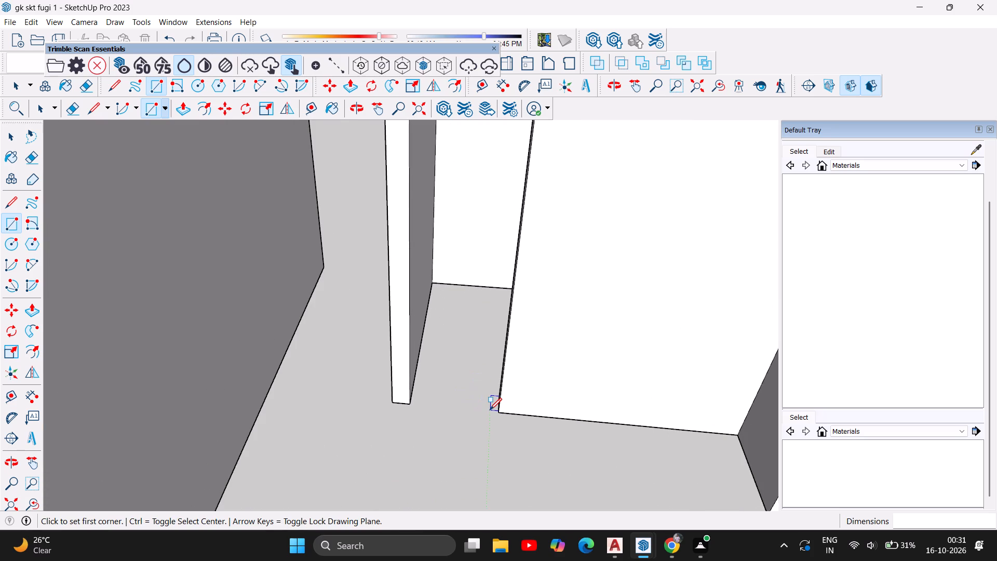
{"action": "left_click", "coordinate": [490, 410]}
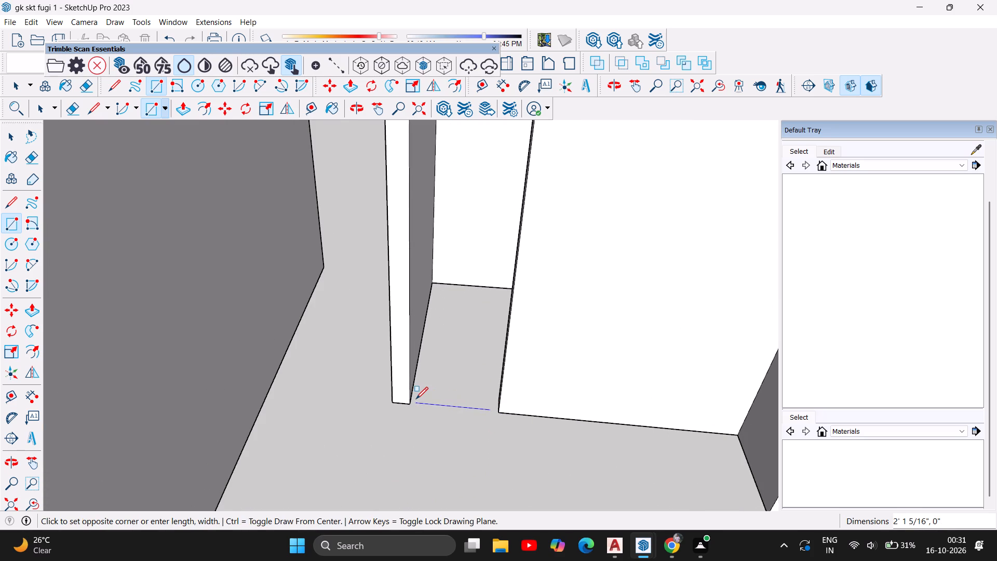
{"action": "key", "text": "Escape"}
Draw a 2'6" by 9" rectangle at the base of the long side wall's opening nearest the projecting front room's end.
{"action": "scroll", "coordinate": [453, 411], "scroll_direction": "down", "scroll_amount": 3}
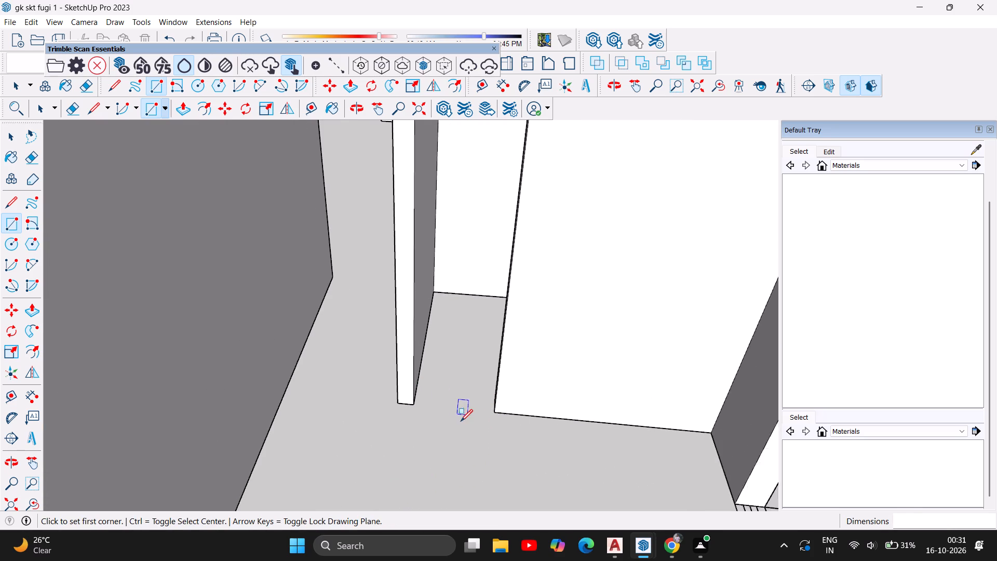
{"action": "scroll", "coordinate": [461, 421], "scroll_direction": "down", "scroll_amount": 2}
{"action": "scroll", "coordinate": [534, 462], "scroll_direction": "down", "scroll_amount": 5}
{"action": "scroll", "coordinate": [470, 346], "scroll_direction": "down", "scroll_amount": 6}
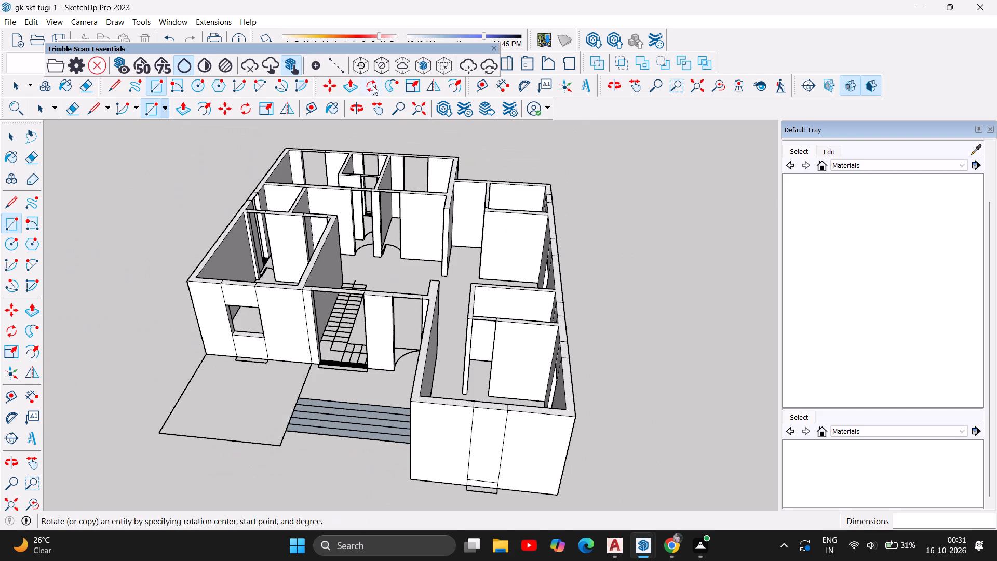
{"action": "left_click", "coordinate": [356, 107]}
{"action": "left_click_drag", "start_coordinate": [616, 357], "coordinate": [342, 300]}
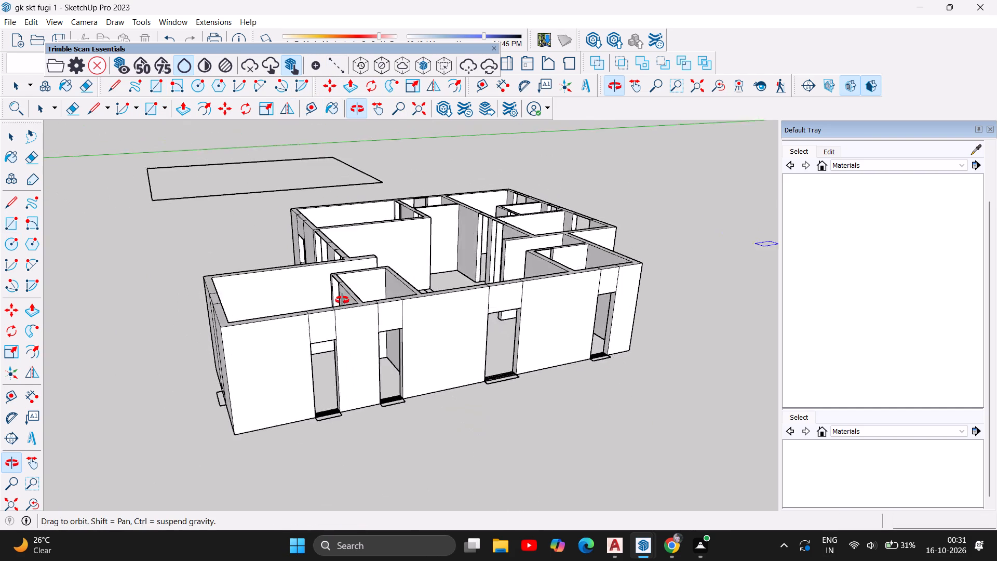
{"action": "left_click_drag", "start_coordinate": [342, 300], "coordinate": [337, 342]}
{"action": "scroll", "coordinate": [319, 448], "scroll_direction": "up", "scroll_amount": 4}
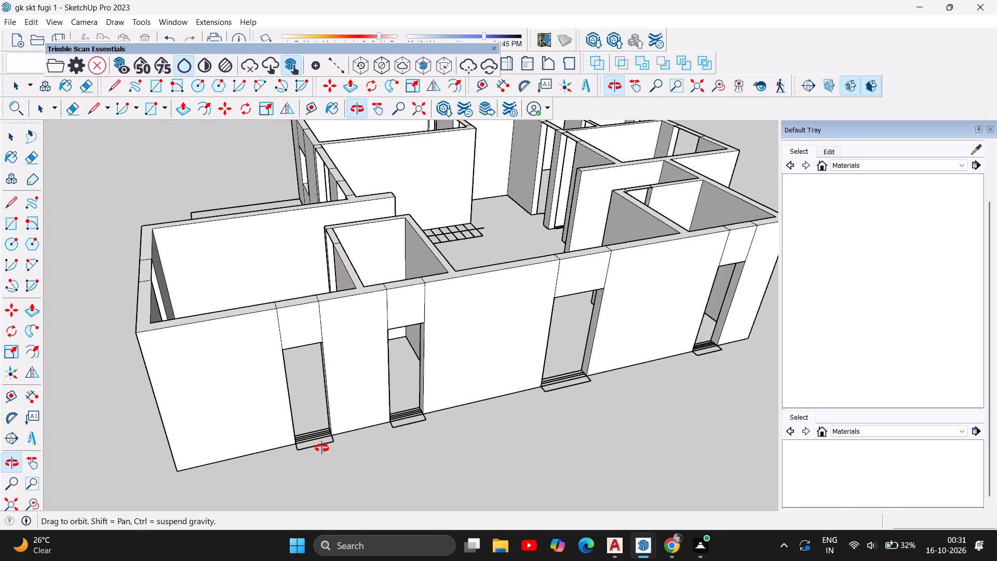
{"action": "scroll", "coordinate": [322, 448], "scroll_direction": "up", "scroll_amount": 8}
{"action": "left_click_drag", "start_coordinate": [329, 435], "coordinate": [314, 455]}
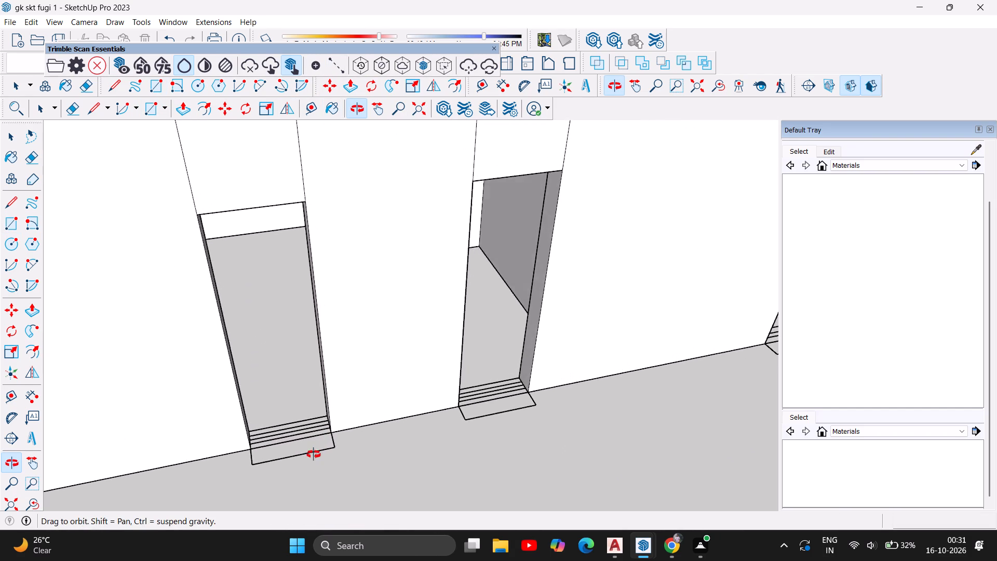
{"action": "left_click_drag", "start_coordinate": [314, 455], "coordinate": [294, 462]}
{"action": "left_click_drag", "start_coordinate": [264, 439], "coordinate": [293, 457]}
{"action": "scroll", "coordinate": [293, 457], "scroll_direction": "up", "scroll_amount": 5}
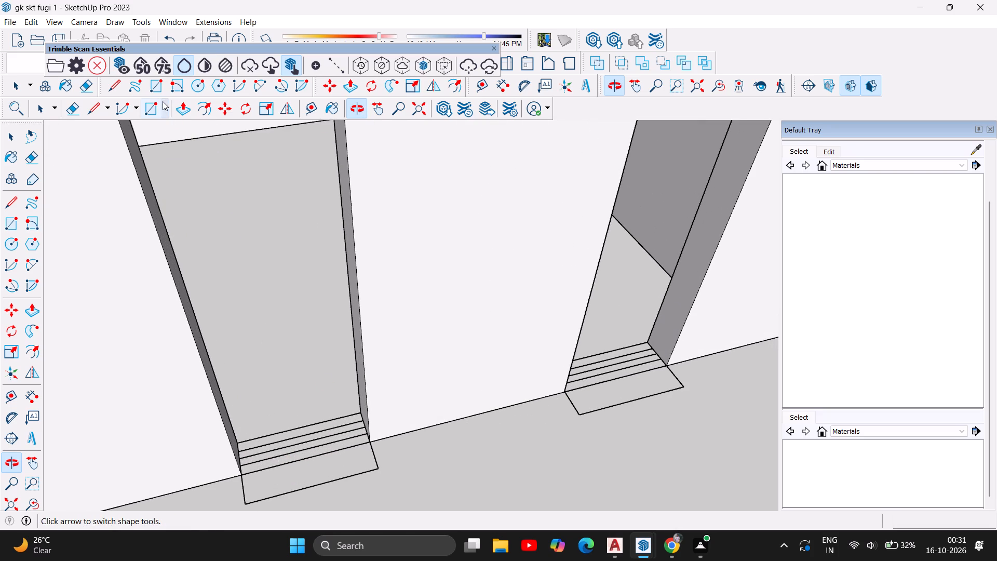
{"action": "left_click", "coordinate": [150, 107]}
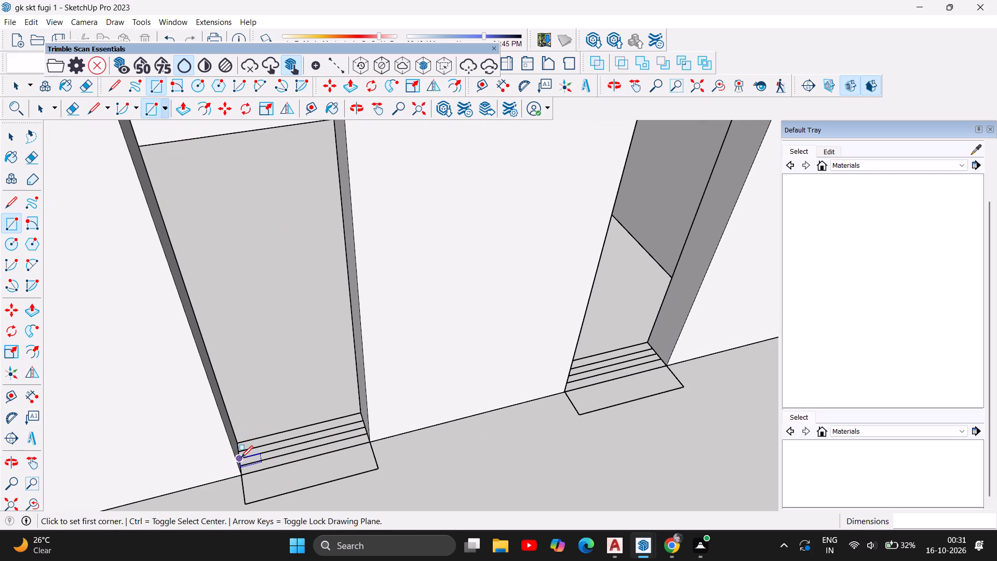
{"action": "left_click", "coordinate": [243, 472]}
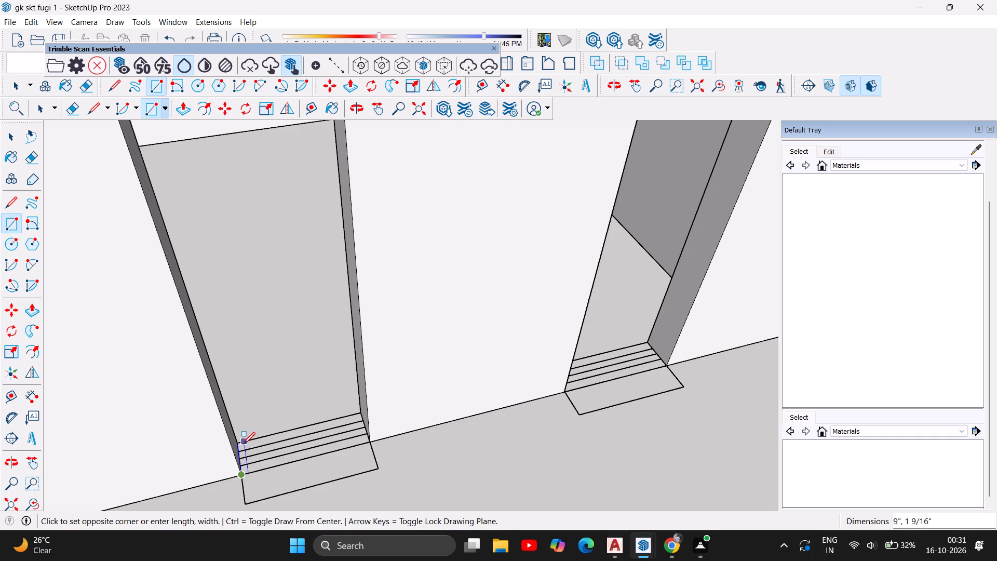
{"action": "left_click", "coordinate": [238, 439]}
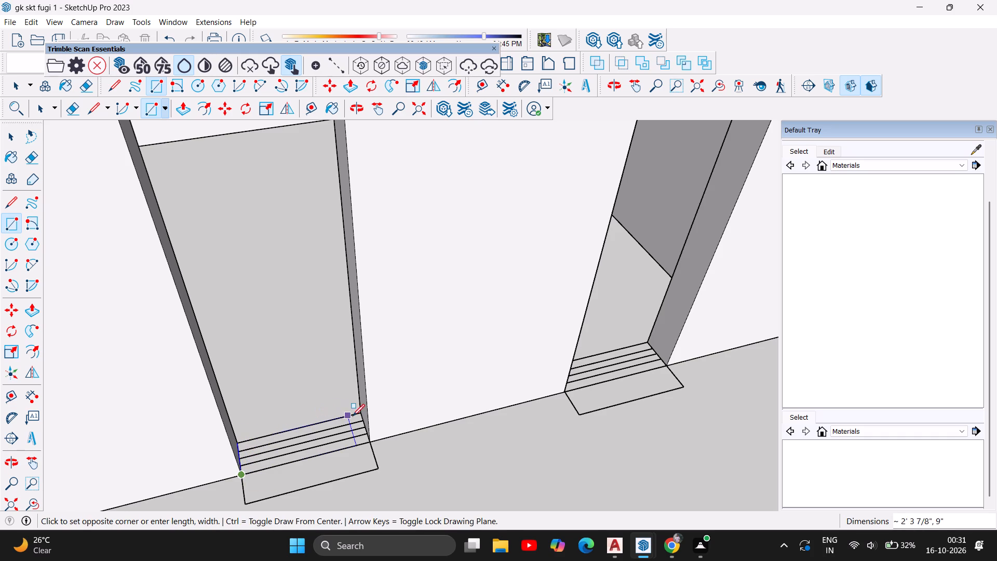
{"action": "left_click", "coordinate": [360, 409]}
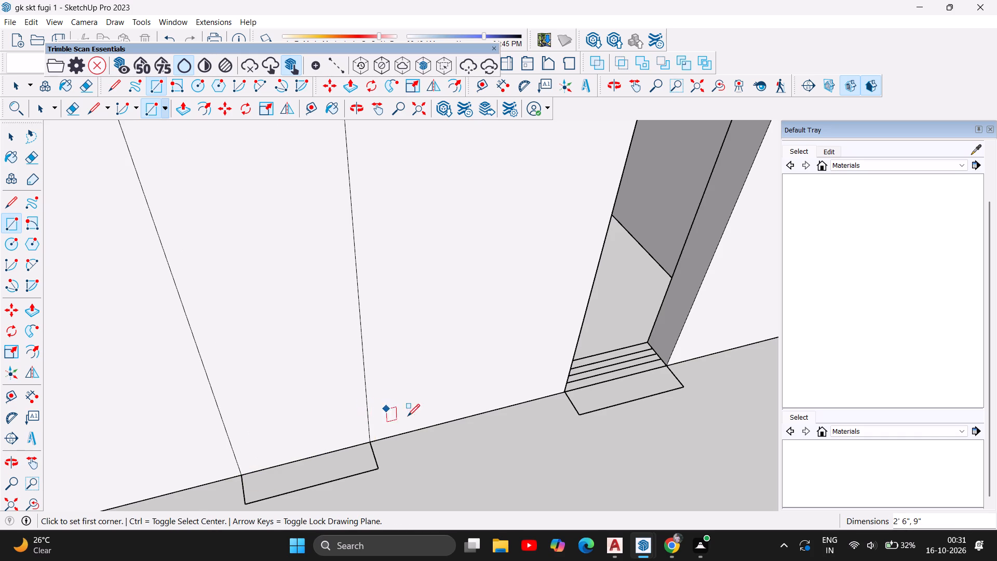
Draw a 2'6" by 9" rectangle at the base of the second opening along the long side wall.
{"action": "scroll", "coordinate": [372, 404], "scroll_direction": "down", "scroll_amount": 4}
{"action": "scroll", "coordinate": [585, 375], "scroll_direction": "up", "scroll_amount": 4}
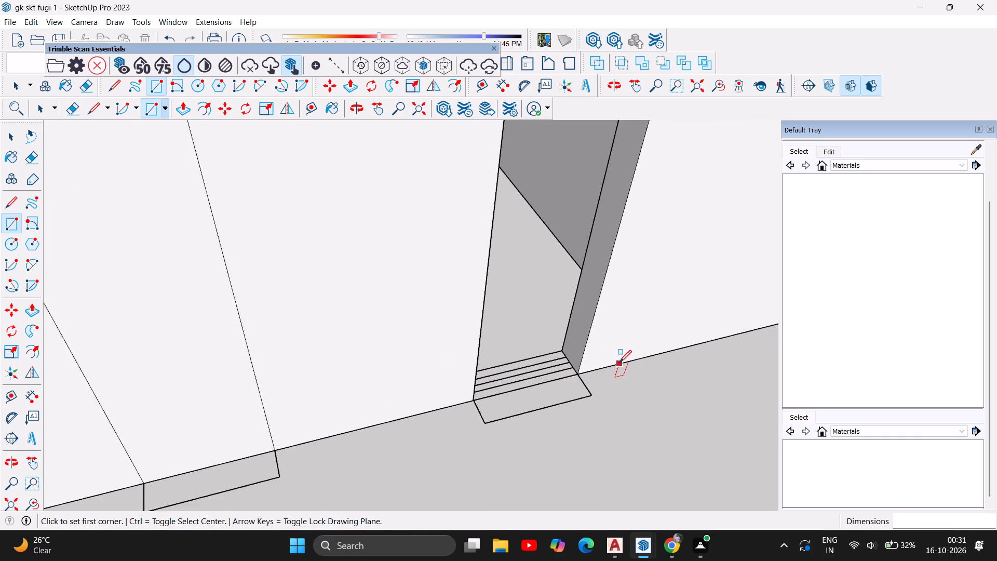
{"action": "scroll", "coordinate": [619, 362], "scroll_direction": "up", "scroll_amount": 2}
{"action": "left_click", "coordinate": [544, 346]}
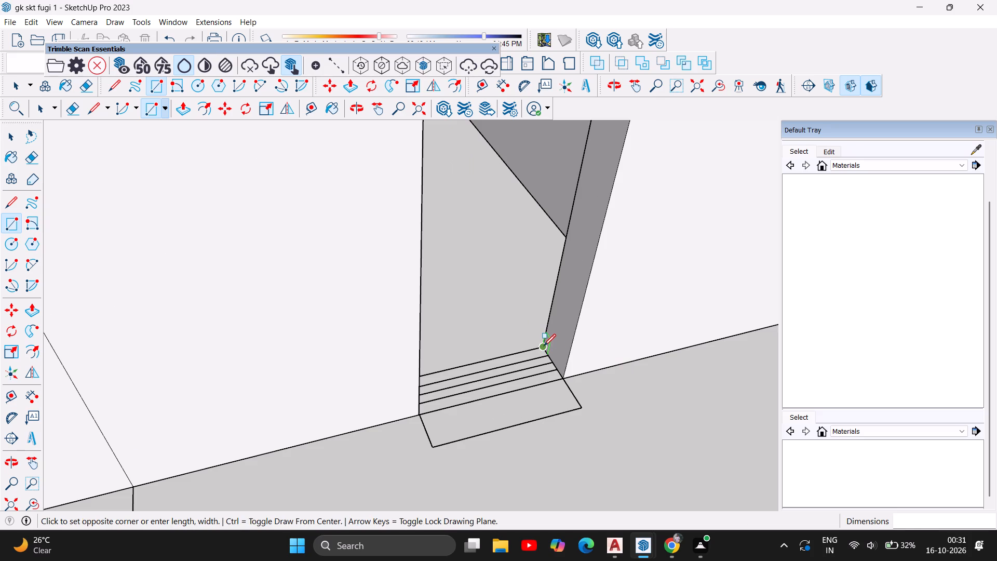
{"action": "left_click", "coordinate": [563, 377]}
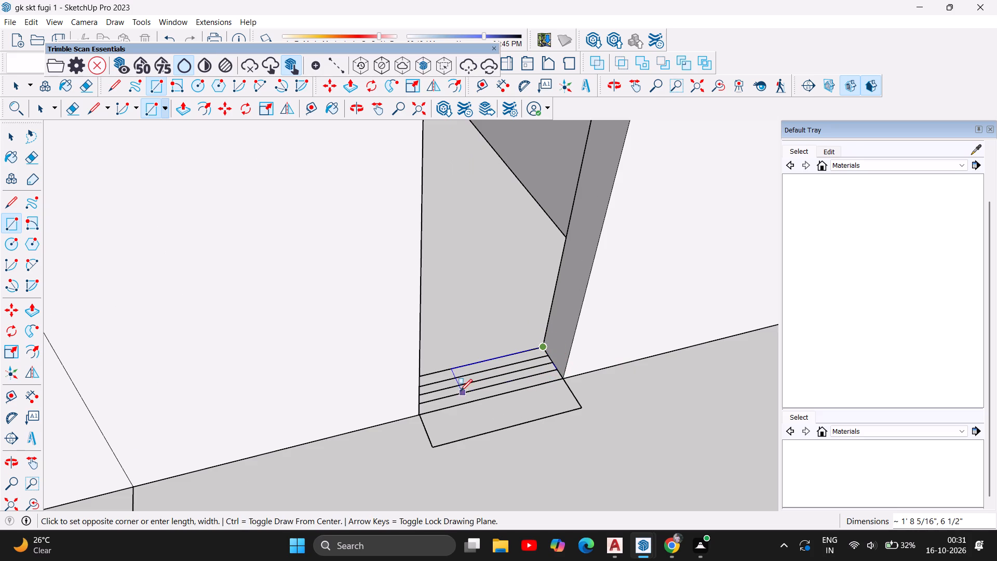
{"action": "left_click", "coordinate": [418, 412]}
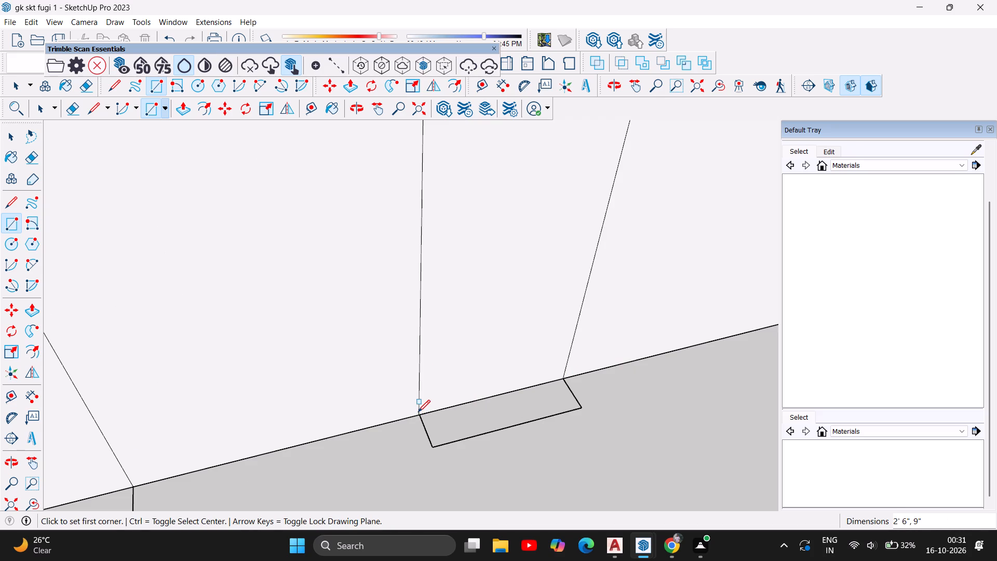
Draw a 9" deep rectangle across the base of the wide third opening in the long side wall.
{"action": "scroll", "coordinate": [188, 334], "scroll_direction": "down", "scroll_amount": 10}
{"action": "scroll", "coordinate": [281, 428], "scroll_direction": "down", "scroll_amount": 5}
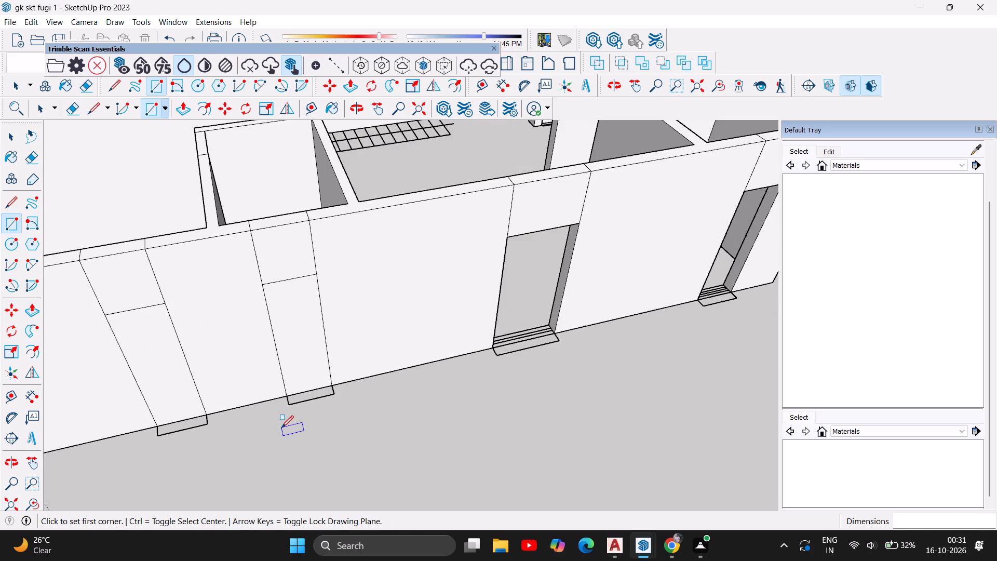
{"action": "scroll", "coordinate": [281, 428], "scroll_direction": "down", "scroll_amount": 7}
{"action": "scroll", "coordinate": [478, 346], "scroll_direction": "up", "scroll_amount": 5}
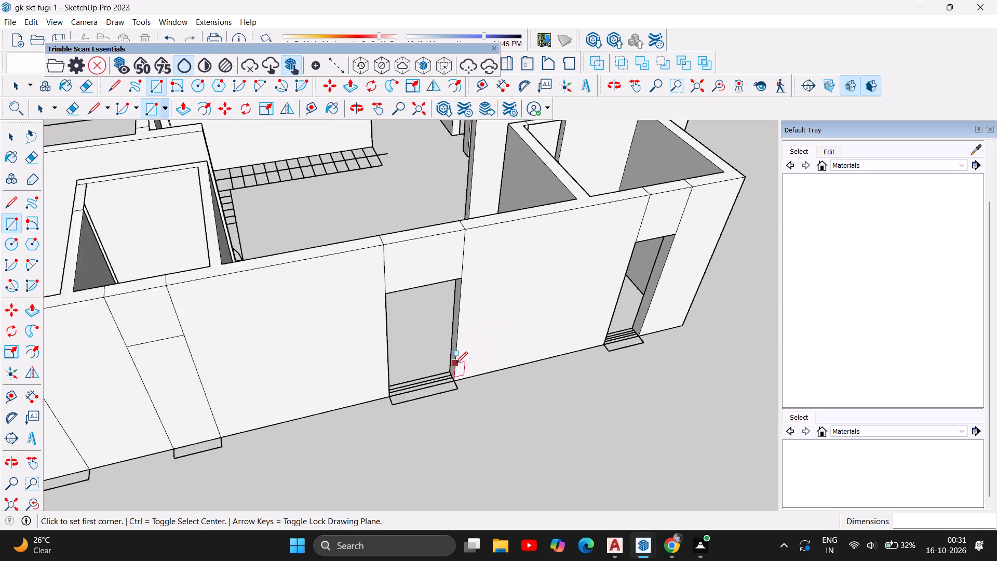
{"action": "scroll", "coordinate": [455, 364], "scroll_direction": "up", "scroll_amount": 6}
{"action": "left_click", "coordinate": [446, 365]}
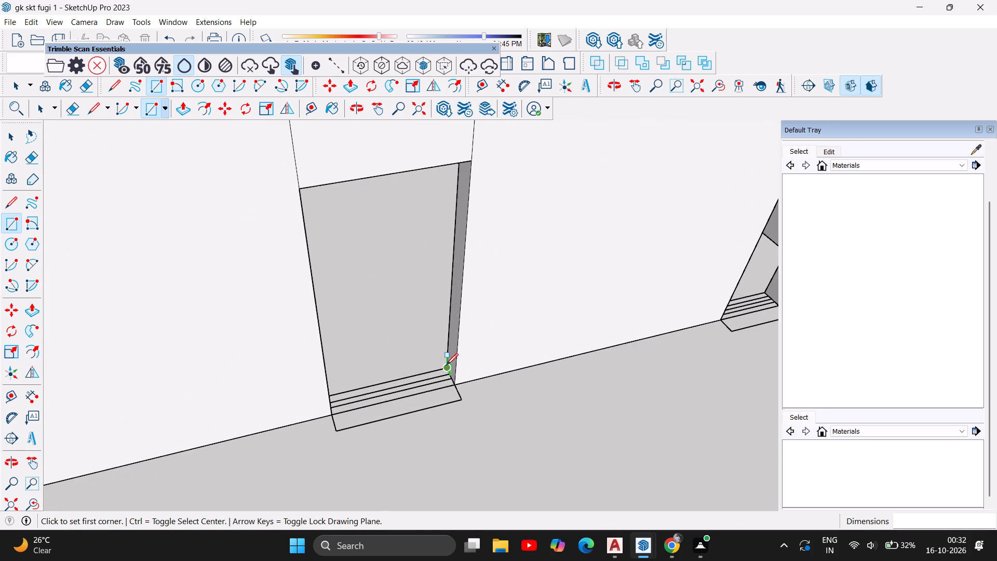
{"action": "left_click", "coordinate": [453, 382]}
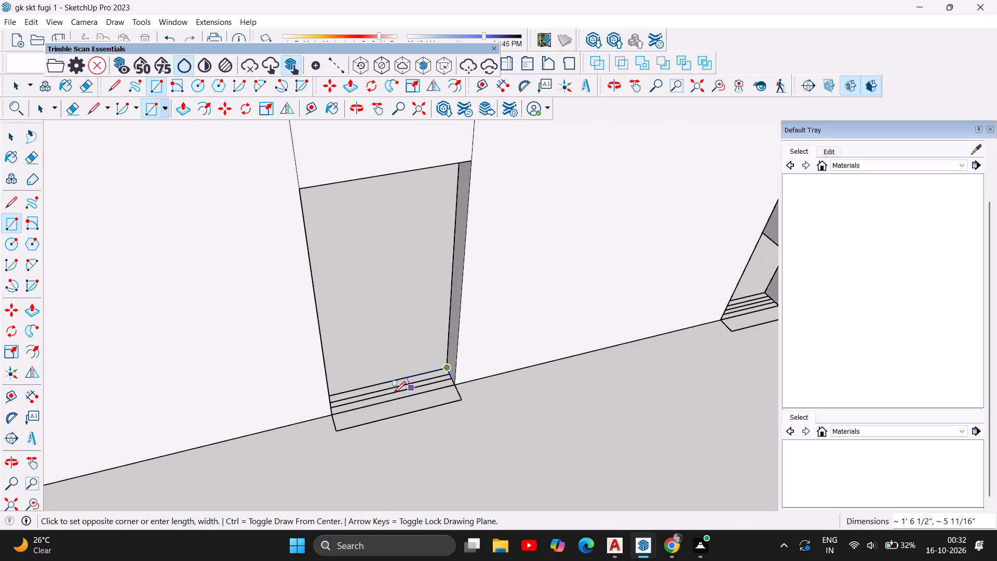
{"action": "left_click", "coordinate": [336, 412]}
Draw a 9" deep rectangle across the base of the fourth opening, near the far corner of the long side wall.
{"action": "scroll", "coordinate": [156, 356], "scroll_direction": "down", "scroll_amount": 7}
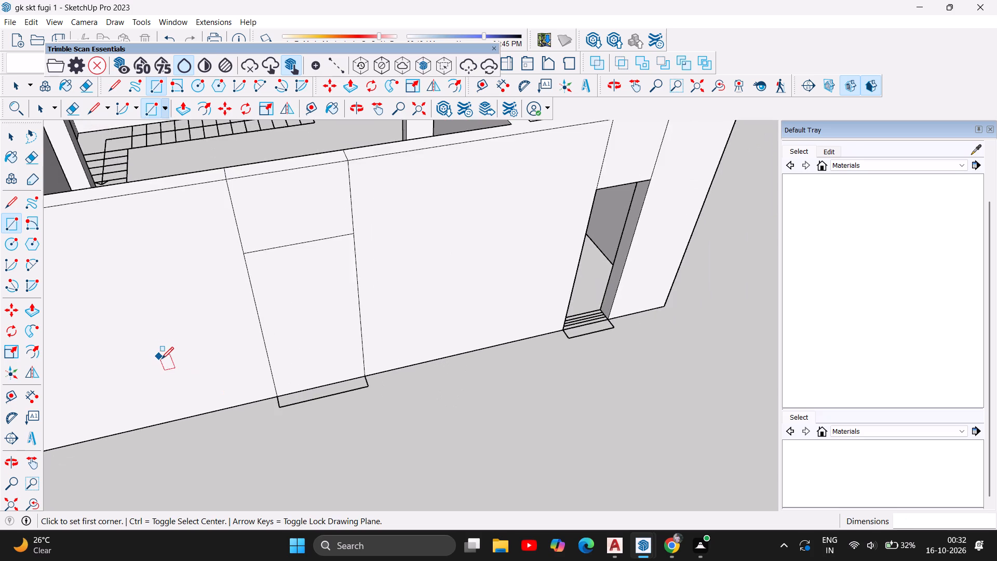
{"action": "scroll", "coordinate": [161, 359], "scroll_direction": "down", "scroll_amount": 3}
{"action": "scroll", "coordinate": [350, 358], "scroll_direction": "down", "scroll_amount": 6}
{"action": "scroll", "coordinate": [434, 342], "scroll_direction": "up", "scroll_amount": 5}
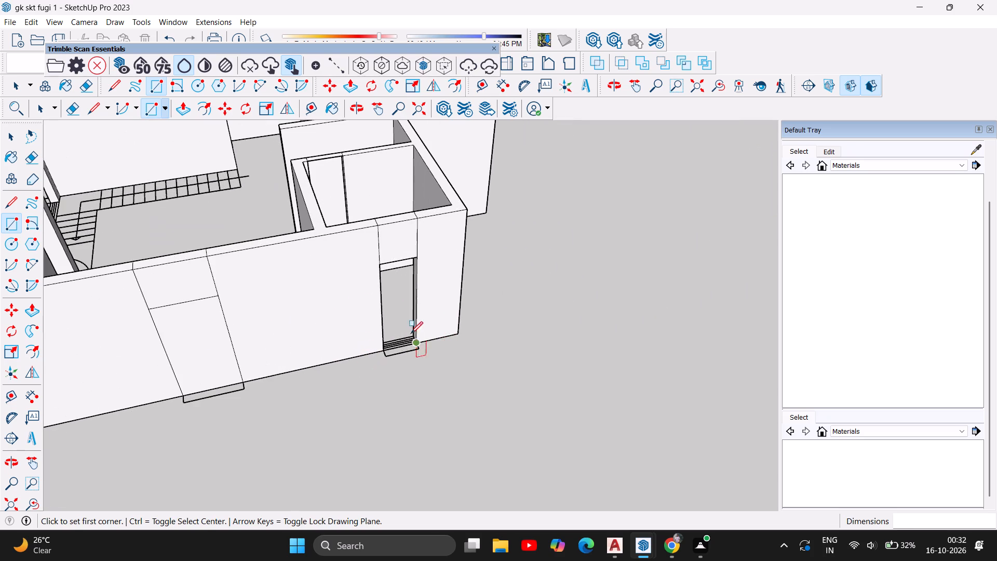
{"action": "scroll", "coordinate": [432, 321], "scroll_direction": "up", "scroll_amount": 8}
{"action": "scroll", "coordinate": [408, 358], "scroll_direction": "up", "scroll_amount": 3}
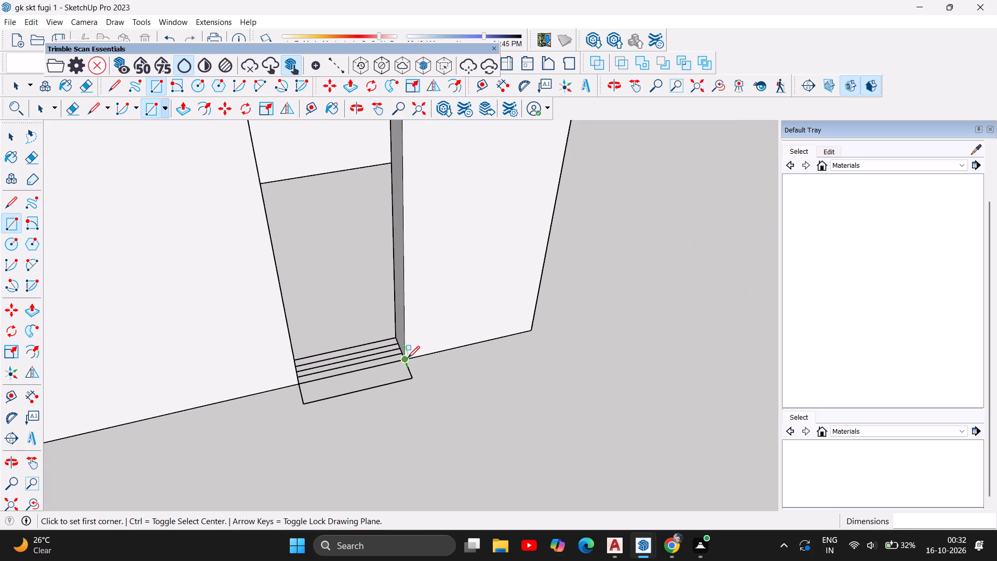
{"action": "scroll", "coordinate": [408, 358], "scroll_direction": "up", "scroll_amount": 1}
{"action": "left_click", "coordinate": [394, 333]}
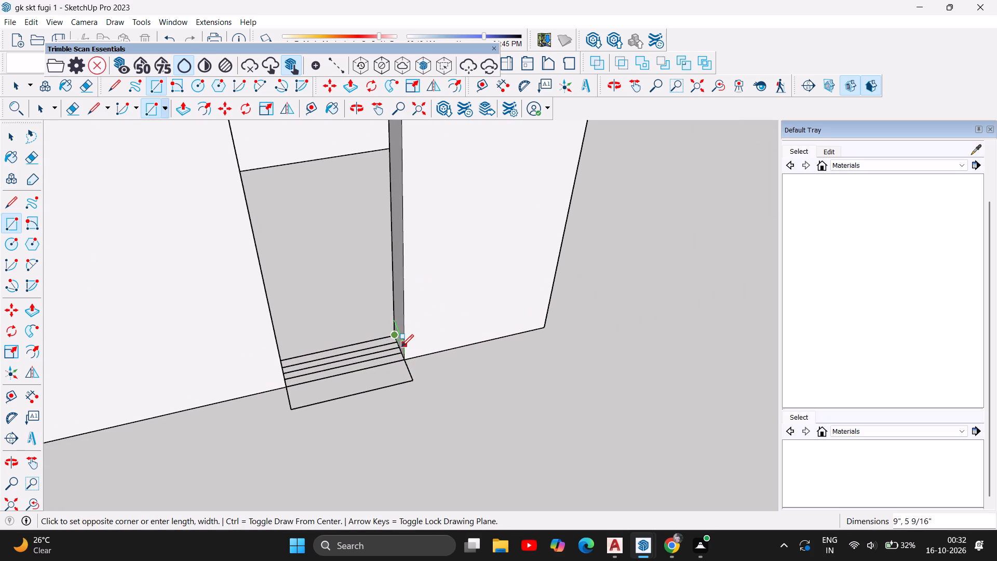
{"action": "left_click", "coordinate": [403, 353]}
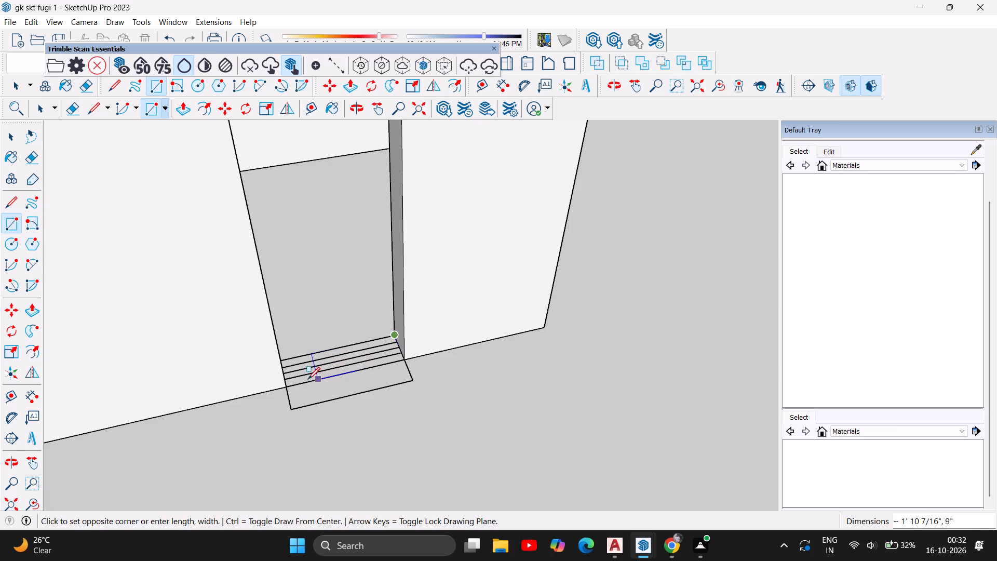
{"action": "left_click", "coordinate": [292, 383]}
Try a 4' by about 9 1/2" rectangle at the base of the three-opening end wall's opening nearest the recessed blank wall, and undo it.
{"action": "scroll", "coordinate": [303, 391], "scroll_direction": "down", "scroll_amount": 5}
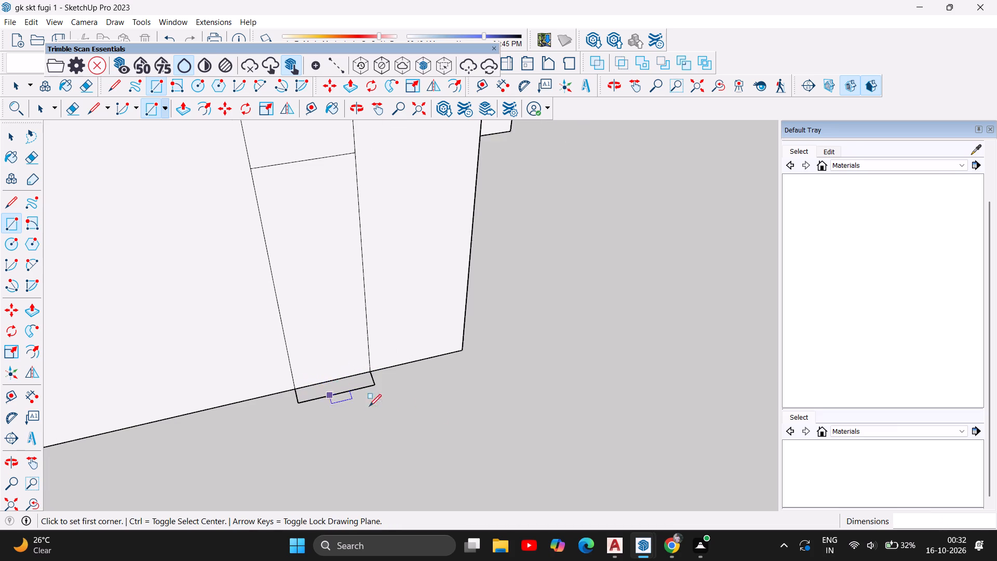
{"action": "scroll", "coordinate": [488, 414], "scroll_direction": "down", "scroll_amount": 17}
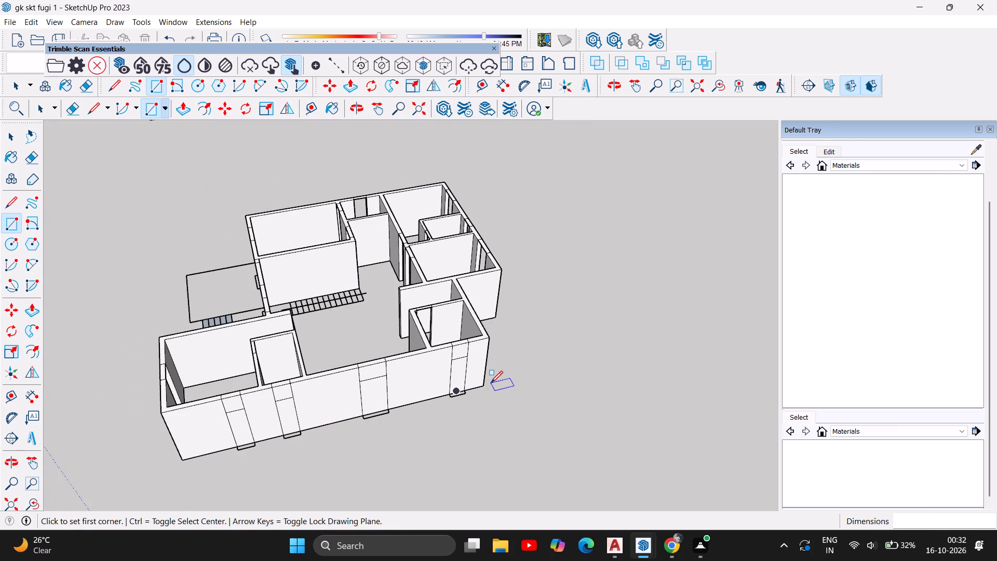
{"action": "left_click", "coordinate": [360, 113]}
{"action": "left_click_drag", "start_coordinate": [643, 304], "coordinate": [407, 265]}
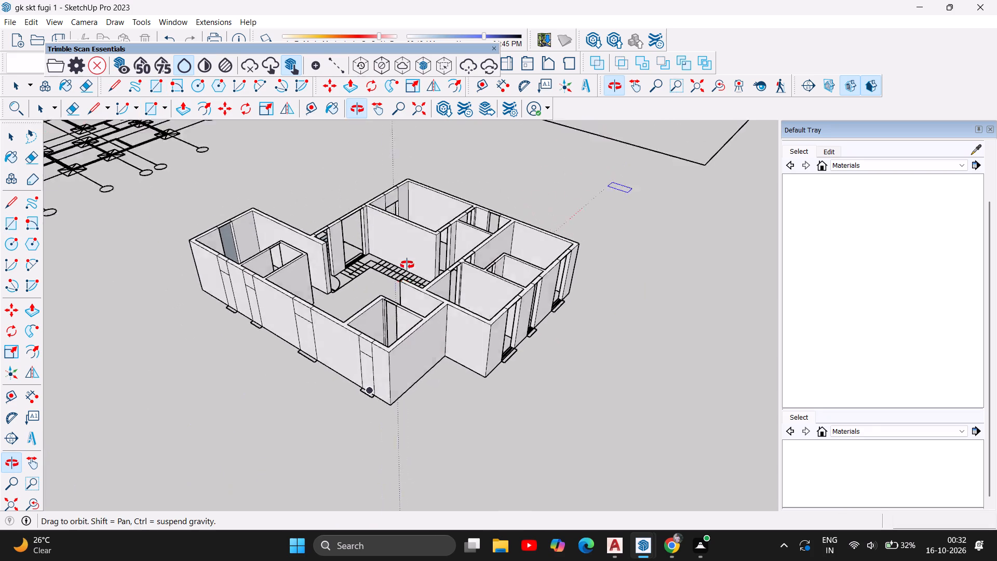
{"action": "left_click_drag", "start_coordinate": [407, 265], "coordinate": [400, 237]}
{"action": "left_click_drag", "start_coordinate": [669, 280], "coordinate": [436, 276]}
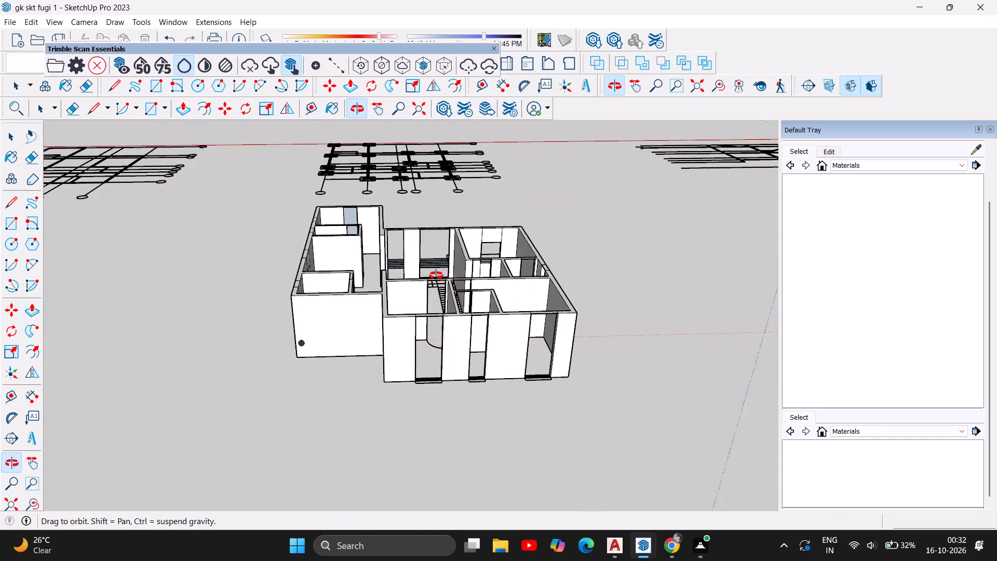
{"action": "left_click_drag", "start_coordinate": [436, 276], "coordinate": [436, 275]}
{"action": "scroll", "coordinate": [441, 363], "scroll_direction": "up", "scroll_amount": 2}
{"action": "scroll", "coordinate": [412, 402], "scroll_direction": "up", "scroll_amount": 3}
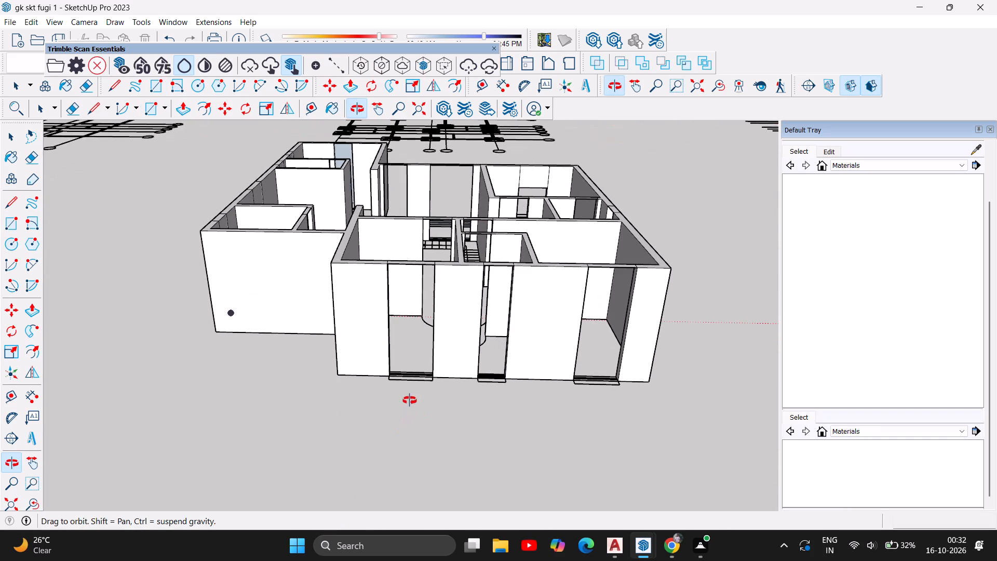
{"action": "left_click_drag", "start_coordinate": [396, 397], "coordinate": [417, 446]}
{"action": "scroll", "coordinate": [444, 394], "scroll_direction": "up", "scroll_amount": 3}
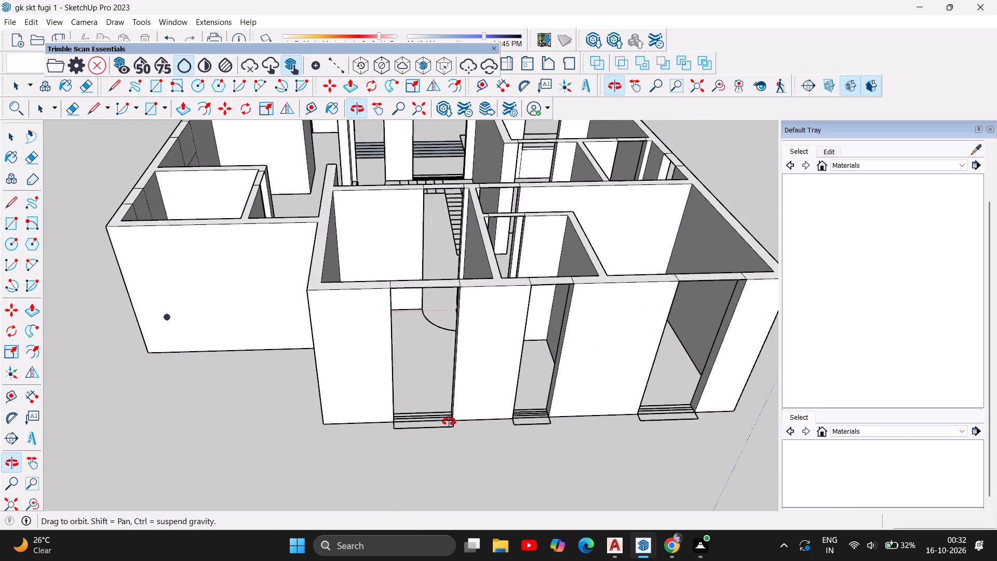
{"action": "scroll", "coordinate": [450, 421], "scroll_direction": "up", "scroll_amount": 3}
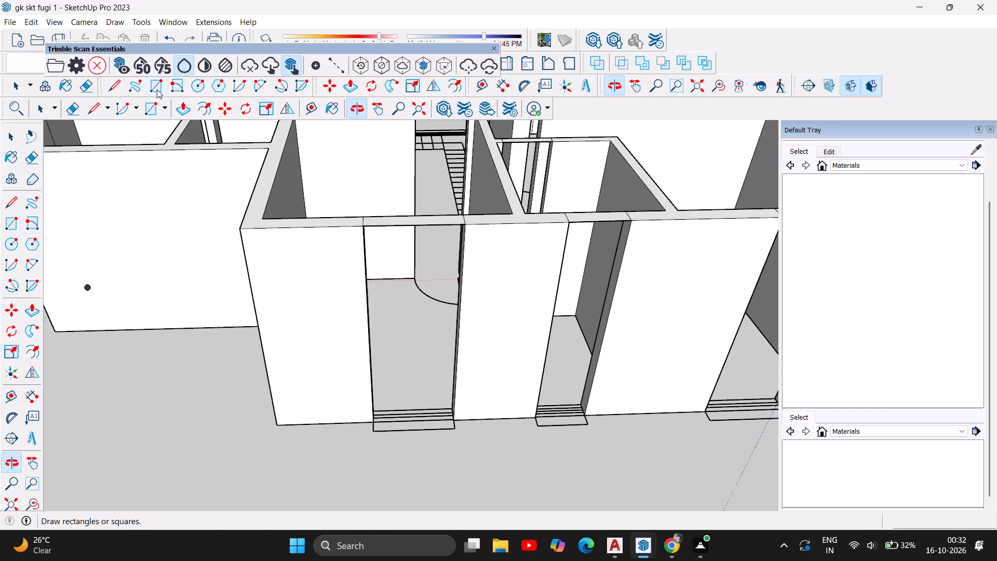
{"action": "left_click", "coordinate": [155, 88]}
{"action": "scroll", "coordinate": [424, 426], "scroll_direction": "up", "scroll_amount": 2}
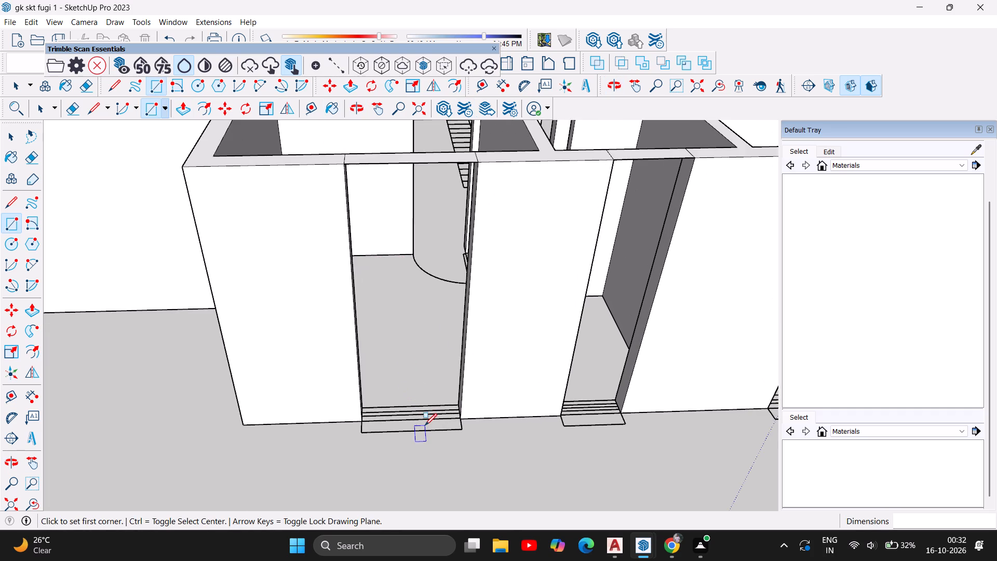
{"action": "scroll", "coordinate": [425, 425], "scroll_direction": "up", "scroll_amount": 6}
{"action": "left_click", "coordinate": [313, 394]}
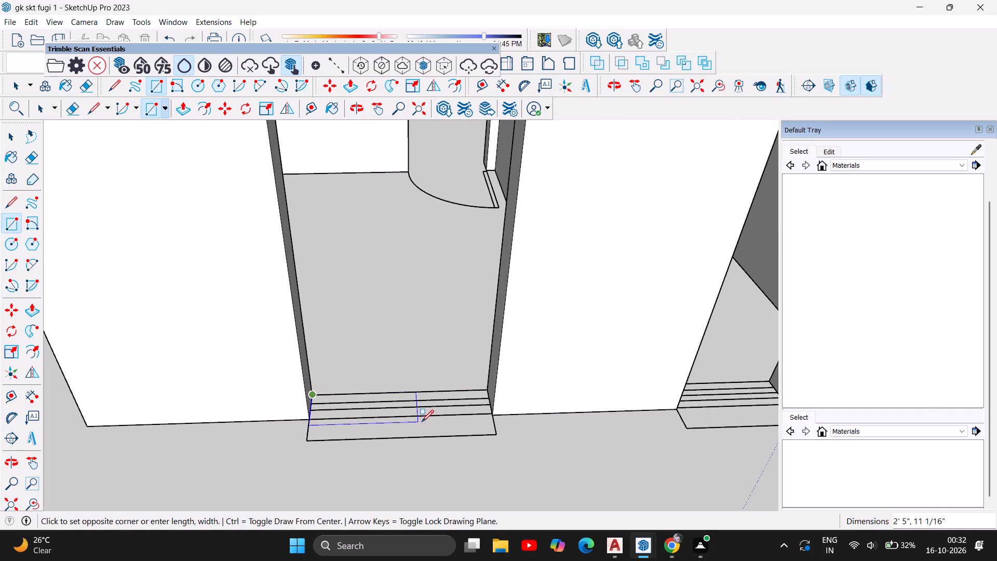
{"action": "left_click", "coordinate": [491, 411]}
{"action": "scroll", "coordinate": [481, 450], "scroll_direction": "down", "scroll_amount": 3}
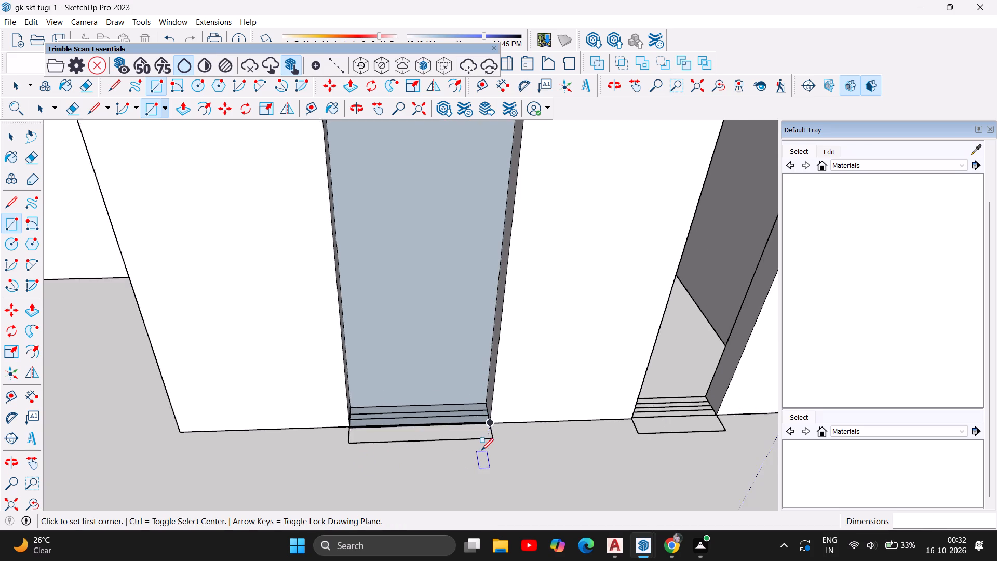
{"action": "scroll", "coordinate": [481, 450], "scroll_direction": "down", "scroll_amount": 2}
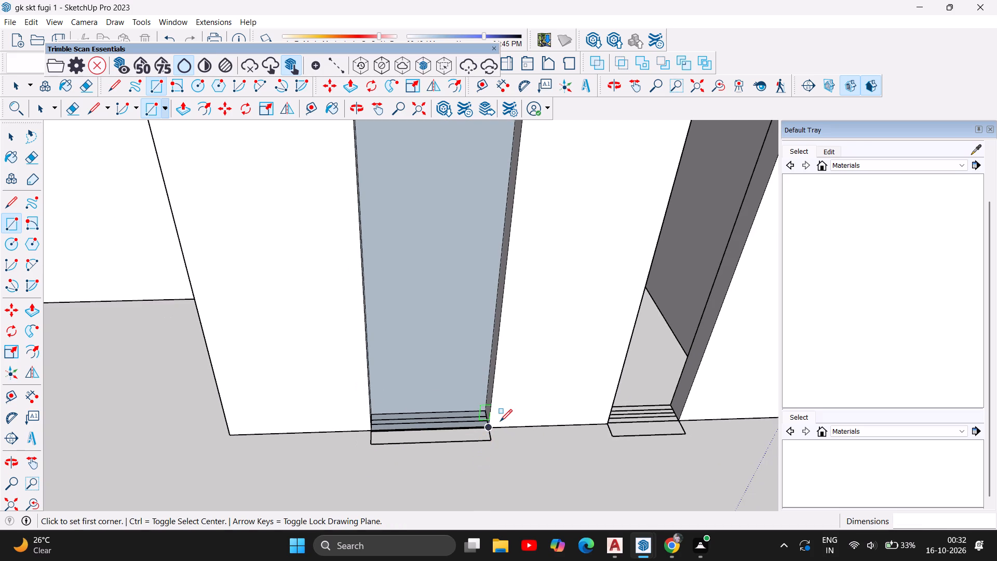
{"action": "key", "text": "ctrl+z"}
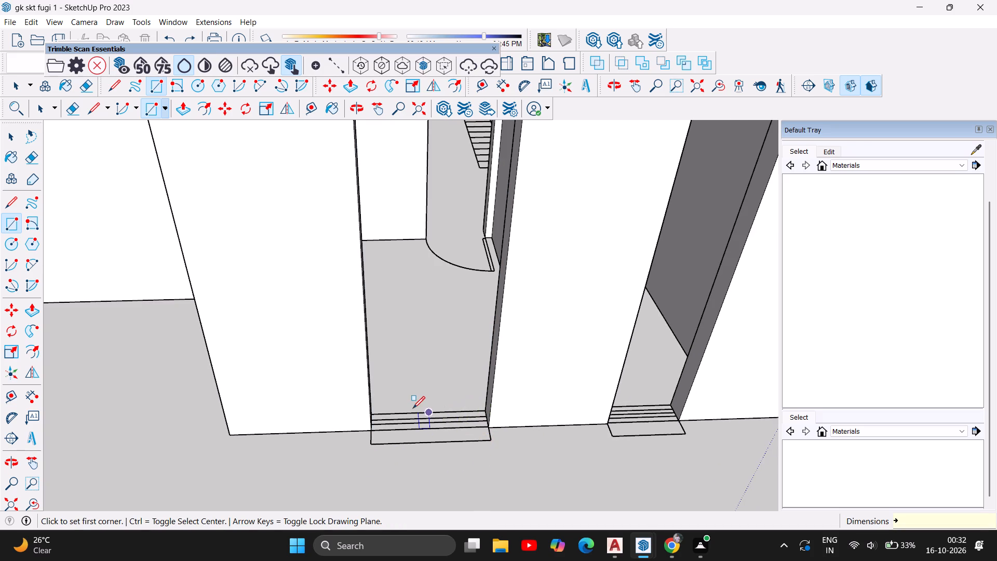
Draw a 4' by about 9 1/2" rectangle across the base of the three-opening end wall's opening nearest the recessed blank wall.
{"action": "scroll", "coordinate": [413, 408], "scroll_direction": "up", "scroll_amount": 6}
{"action": "scroll", "coordinate": [350, 438], "scroll_direction": "up", "scroll_amount": 4}
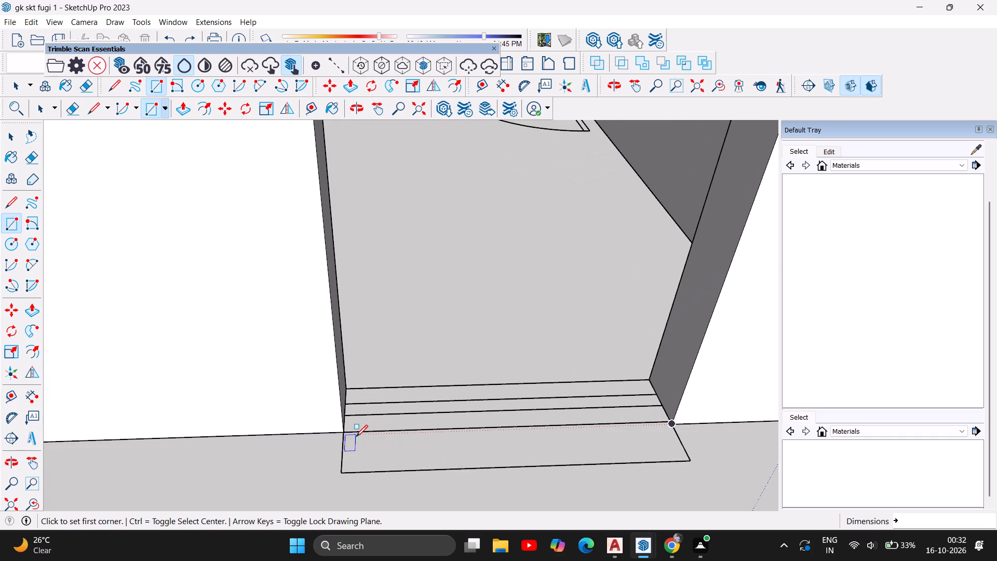
{"action": "scroll", "coordinate": [356, 437], "scroll_direction": "up", "scroll_amount": 3}
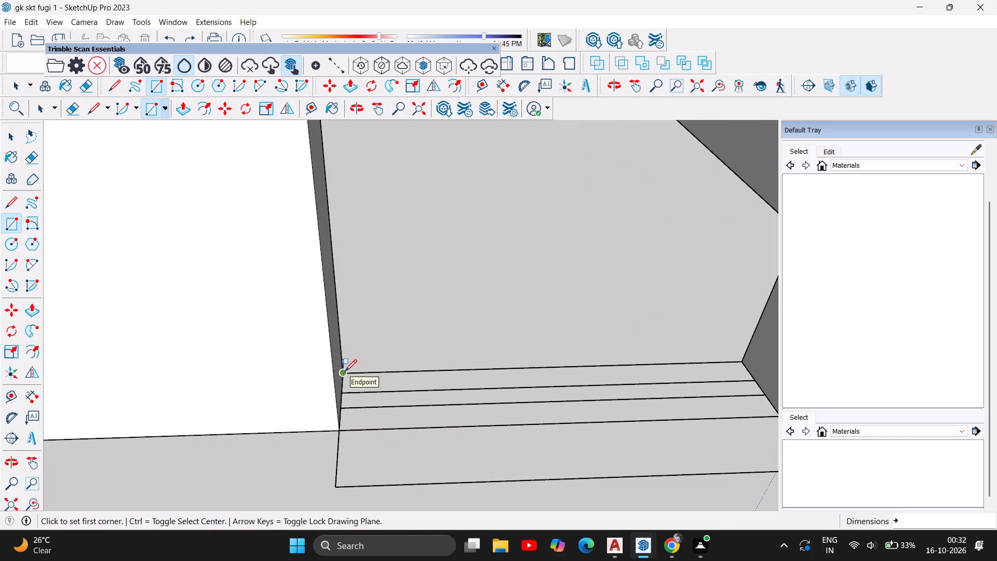
{"action": "left_click", "coordinate": [345, 371]}
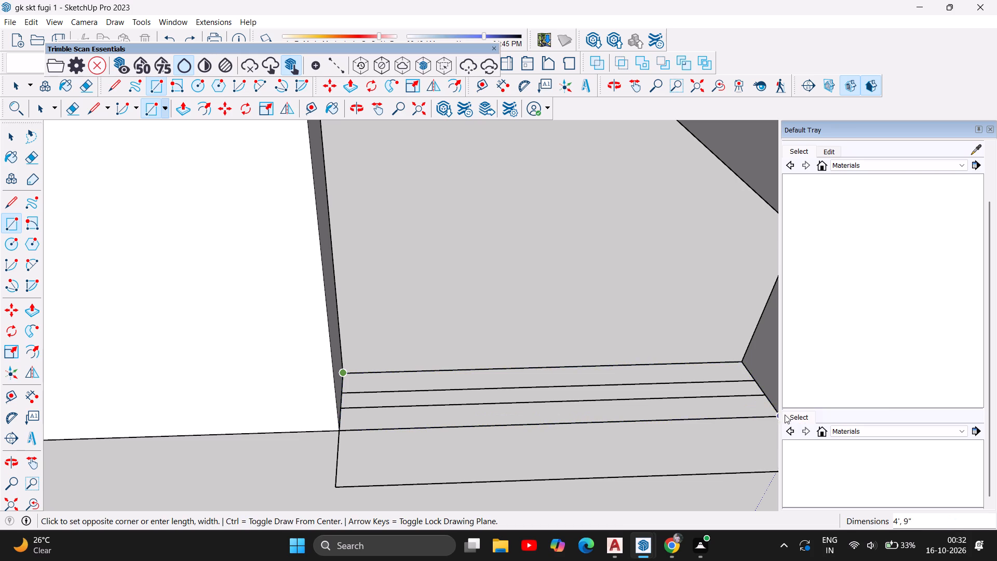
{"action": "scroll", "coordinate": [733, 397], "scroll_direction": "down", "scroll_amount": 3}
{"action": "scroll", "coordinate": [778, 409], "scroll_direction": "up", "scroll_amount": 1}
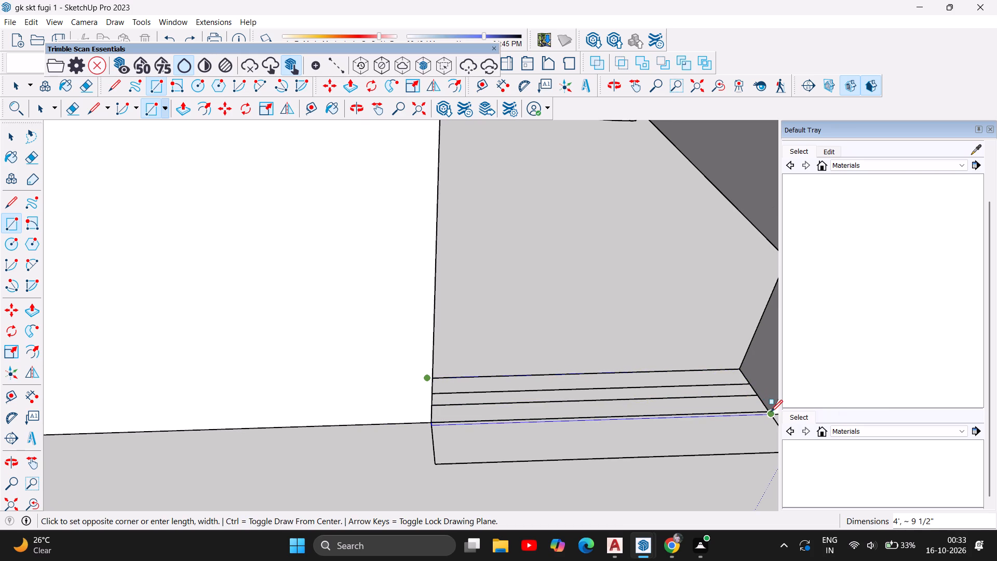
{"action": "left_click", "coordinate": [769, 407]}
{"action": "scroll", "coordinate": [522, 391], "scroll_direction": "down", "scroll_amount": 5}
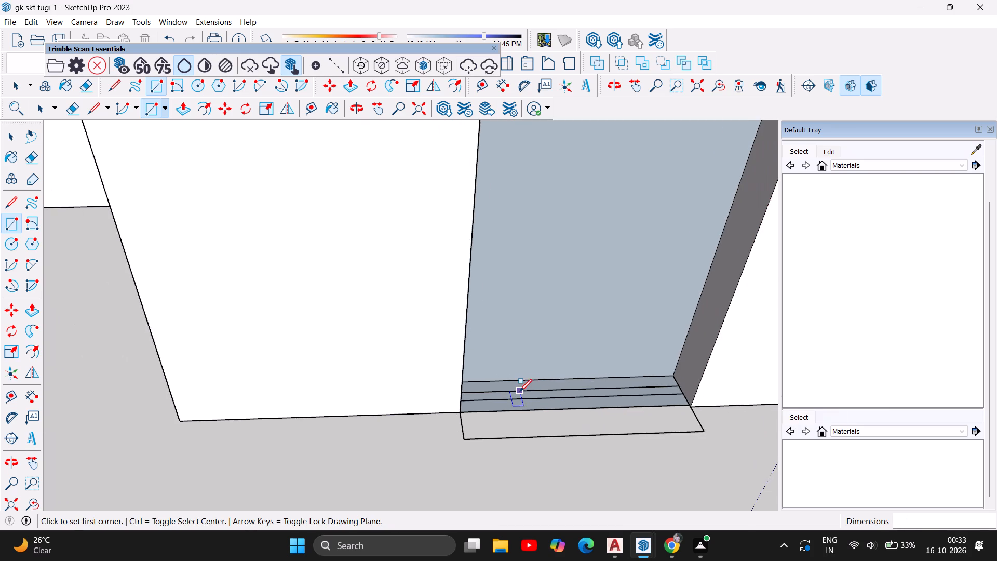
{"action": "scroll", "coordinate": [520, 391], "scroll_direction": "down", "scroll_amount": 13}
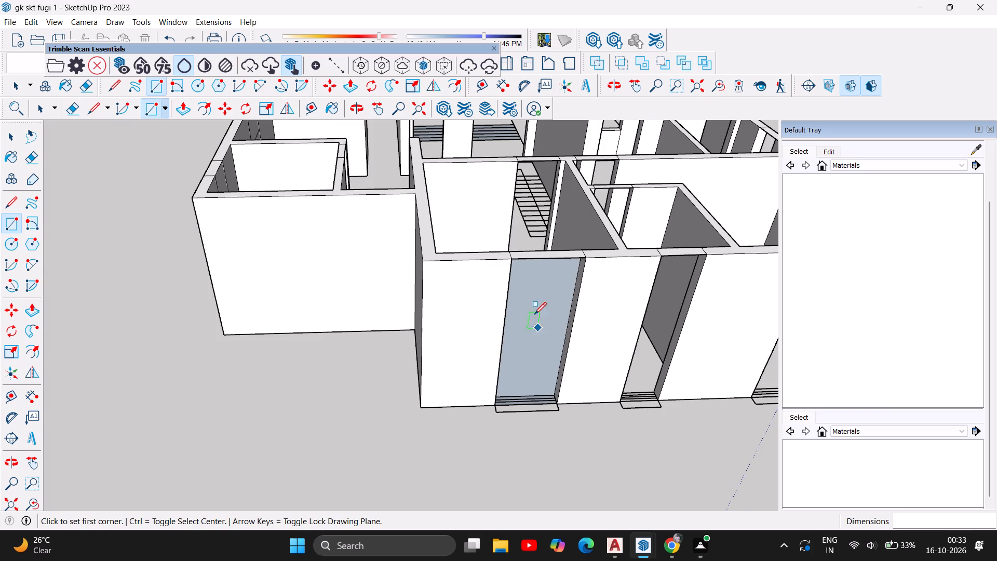
{"action": "key", "text": "Escape"}
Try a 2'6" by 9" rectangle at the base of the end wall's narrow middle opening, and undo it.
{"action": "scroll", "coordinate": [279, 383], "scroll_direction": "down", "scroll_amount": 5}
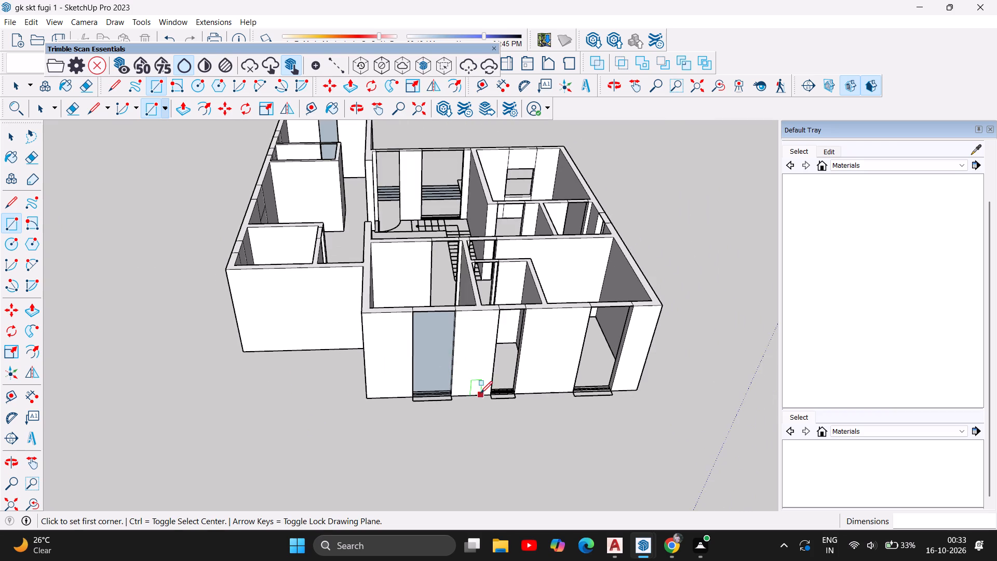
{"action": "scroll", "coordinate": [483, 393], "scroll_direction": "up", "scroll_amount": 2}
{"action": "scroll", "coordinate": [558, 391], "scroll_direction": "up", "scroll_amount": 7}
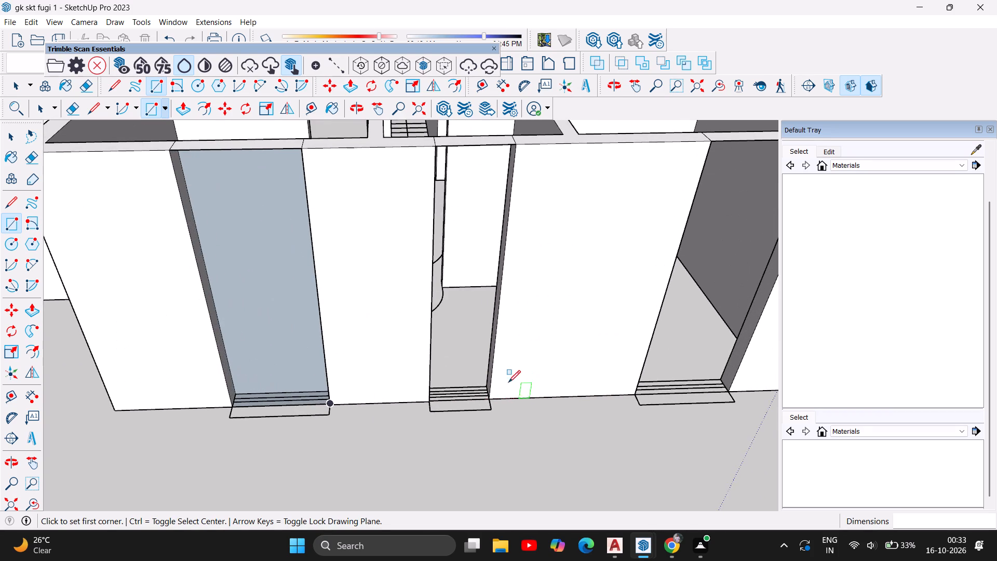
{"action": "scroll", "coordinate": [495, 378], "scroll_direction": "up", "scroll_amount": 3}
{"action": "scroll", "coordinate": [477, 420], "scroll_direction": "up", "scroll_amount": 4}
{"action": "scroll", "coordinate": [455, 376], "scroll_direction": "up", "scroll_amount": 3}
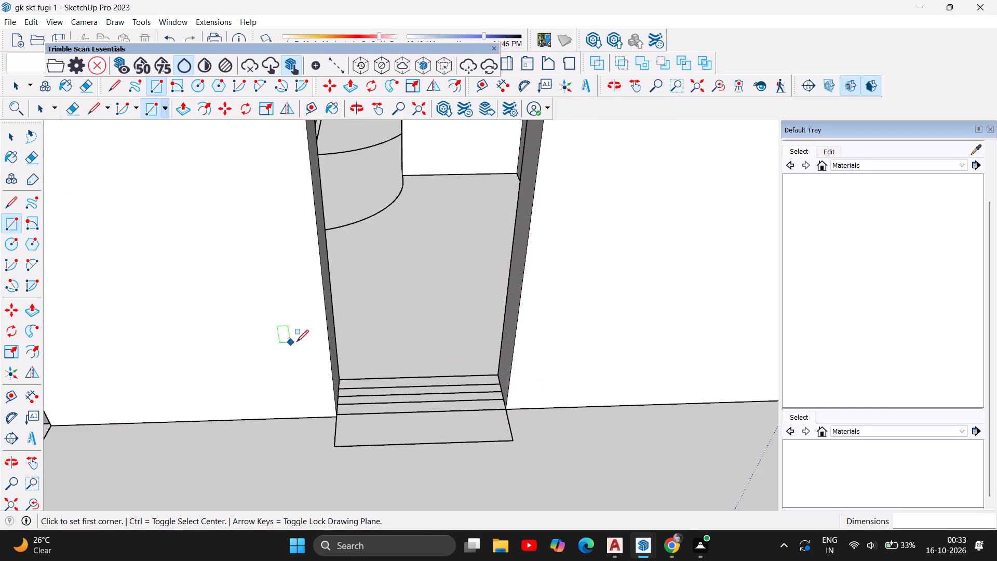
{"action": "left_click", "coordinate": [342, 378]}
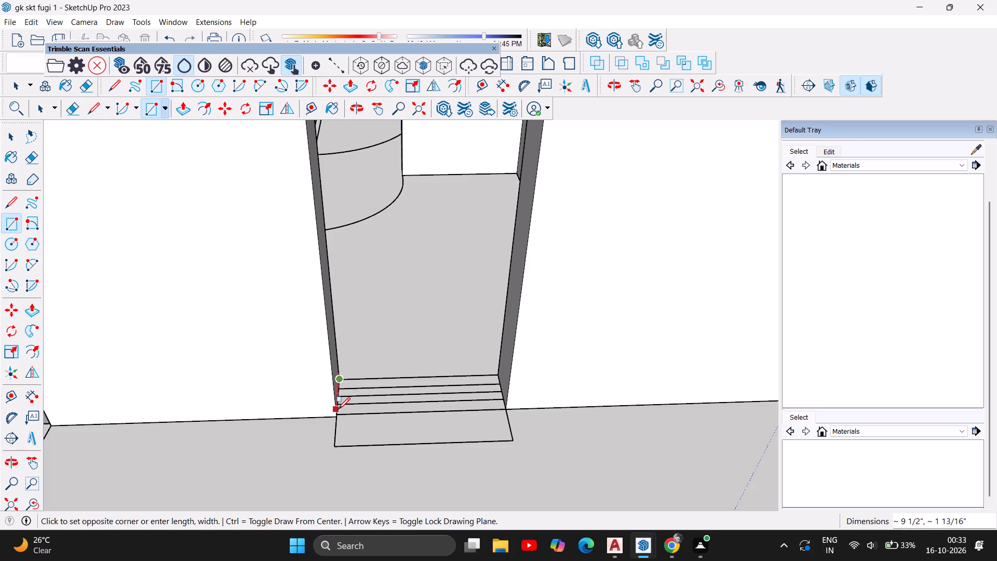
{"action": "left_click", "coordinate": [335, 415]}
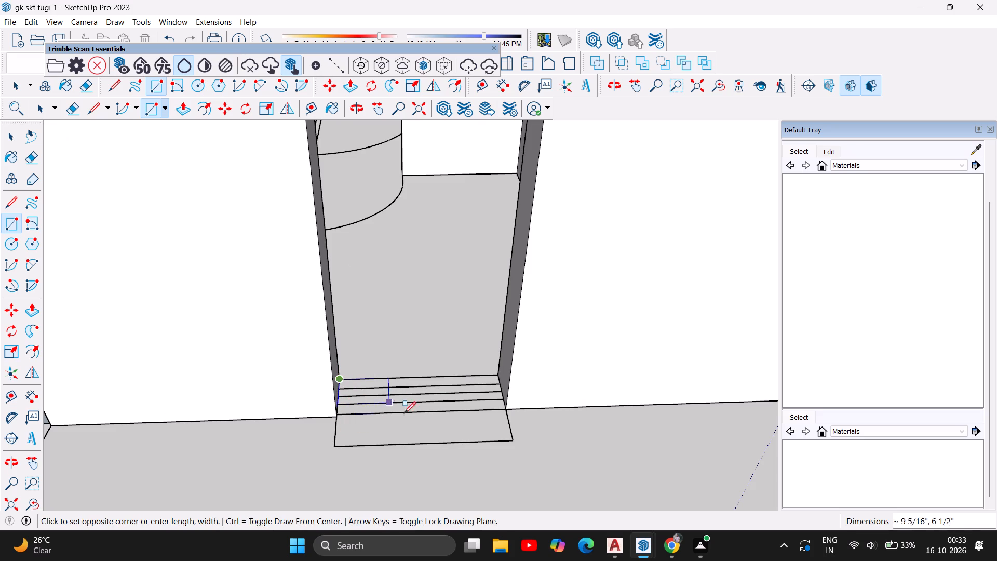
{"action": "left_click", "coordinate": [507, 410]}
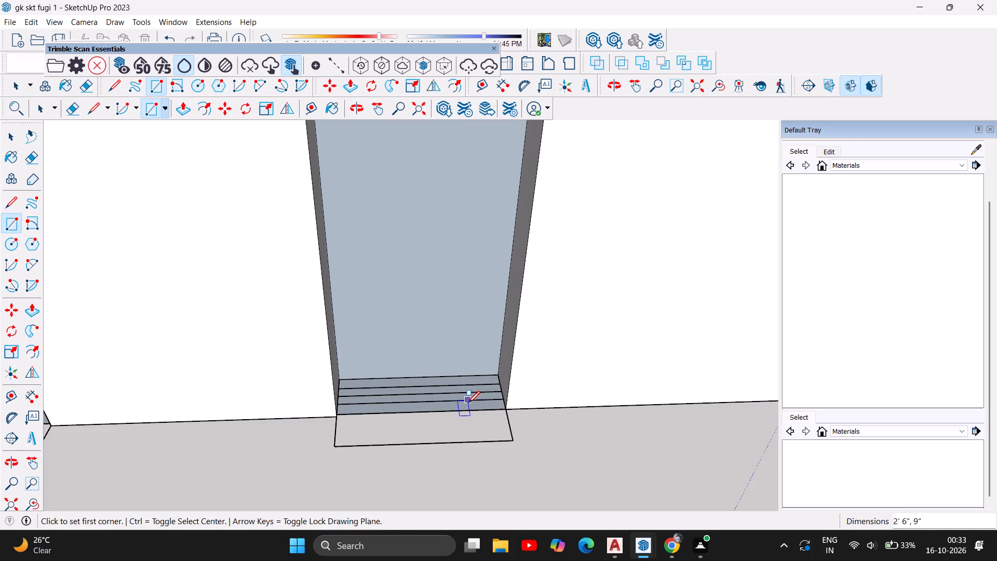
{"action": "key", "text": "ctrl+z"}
Draw a 2'6" by 9" rectangle across the base of the narrow middle opening in the three-opening end wall.
{"action": "scroll", "coordinate": [383, 390], "scroll_direction": "up", "scroll_amount": 4}
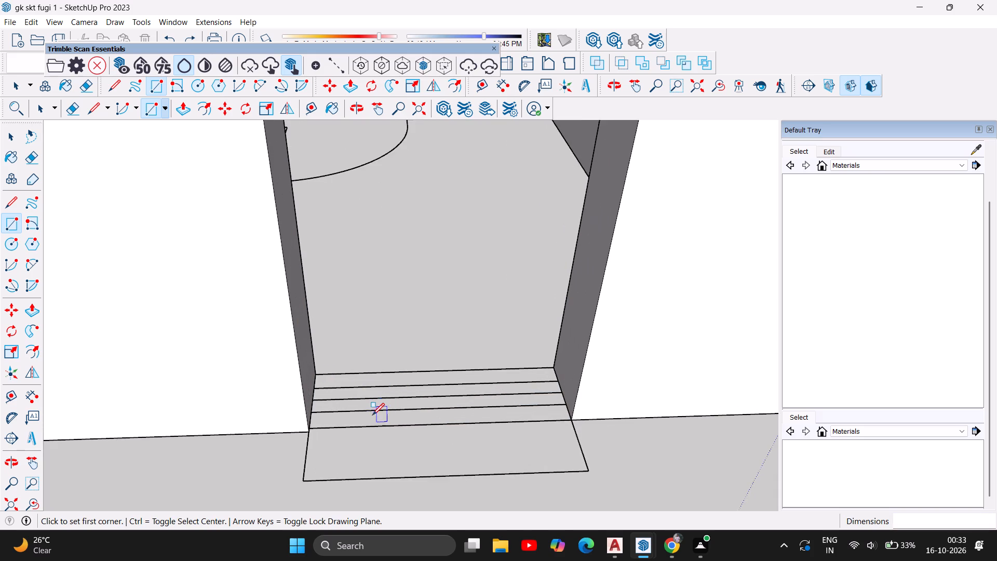
{"action": "scroll", "coordinate": [372, 415], "scroll_direction": "up", "scroll_amount": 4}
{"action": "scroll", "coordinate": [332, 388], "scroll_direction": "up", "scroll_amount": 4}
{"action": "scroll", "coordinate": [284, 491], "scroll_direction": "up", "scroll_amount": 4}
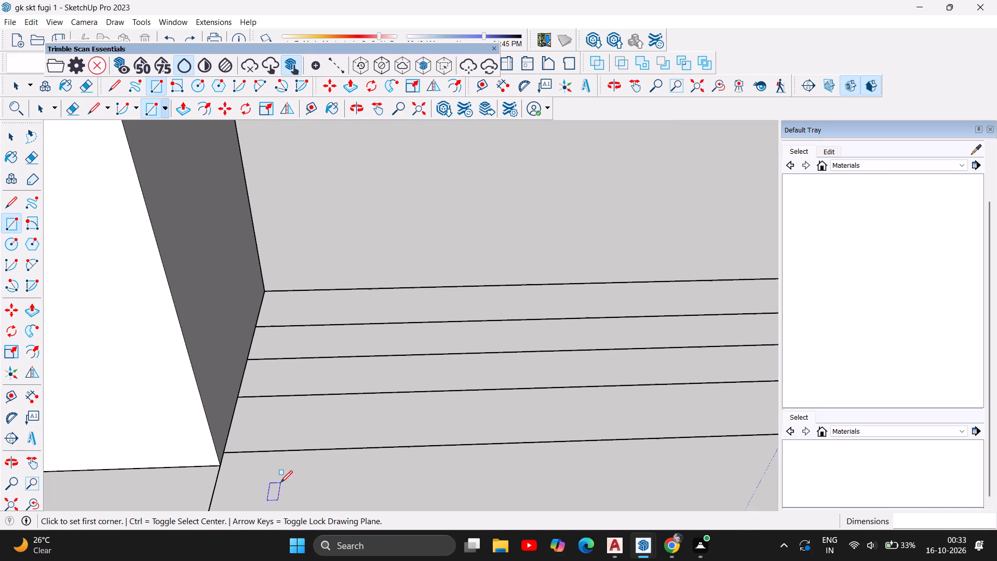
{"action": "scroll", "coordinate": [350, 296], "scroll_direction": "down", "scroll_amount": 6}
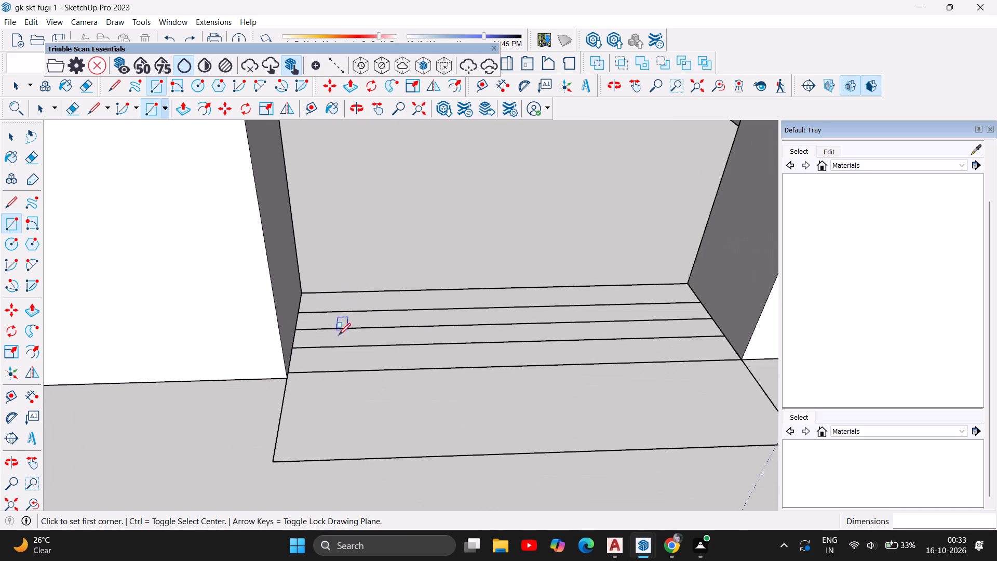
{"action": "scroll", "coordinate": [317, 347], "scroll_direction": "up", "scroll_amount": 2}
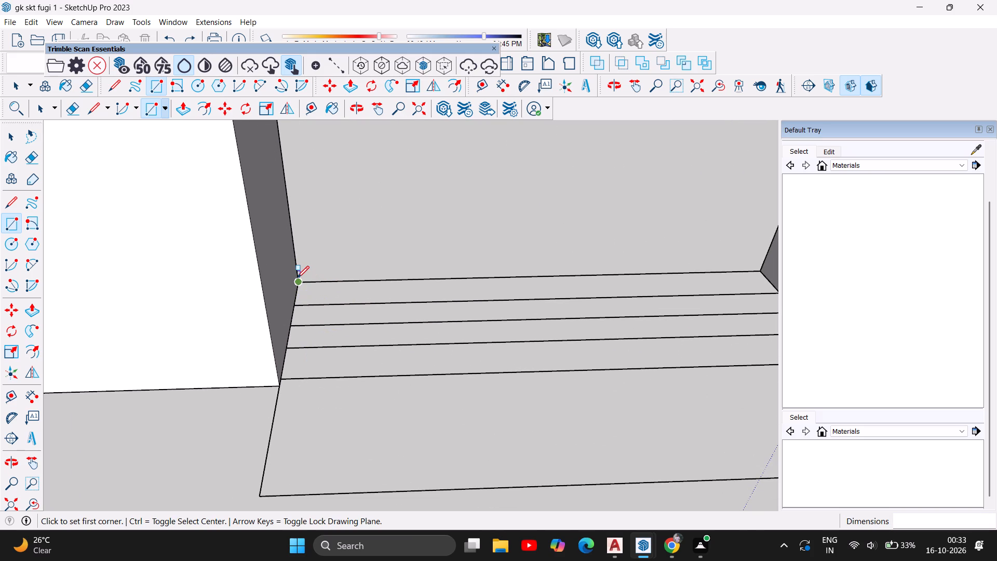
{"action": "left_click", "coordinate": [298, 280]}
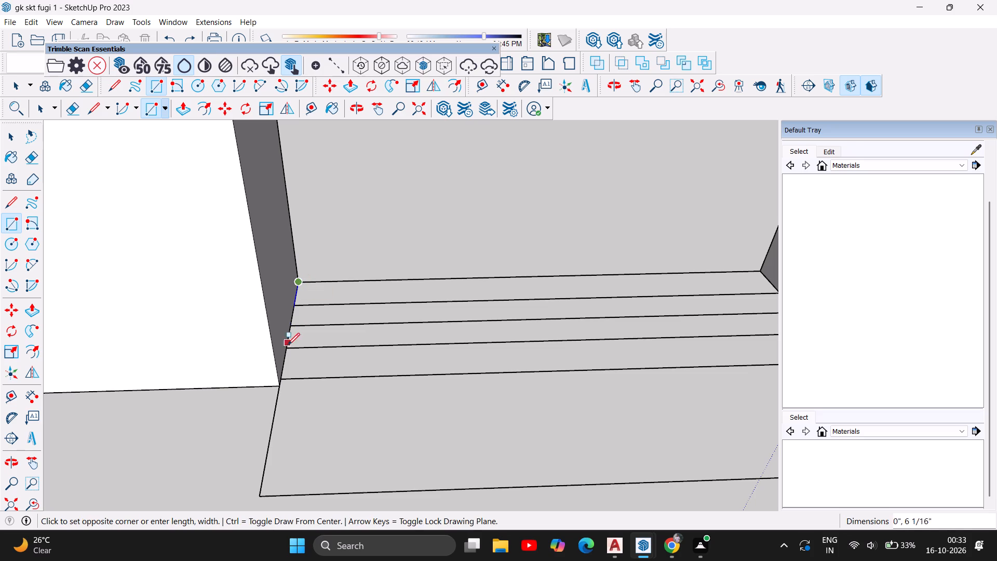
{"action": "left_click", "coordinate": [281, 382]}
{"action": "scroll", "coordinate": [276, 369], "scroll_direction": "down", "scroll_amount": 2}
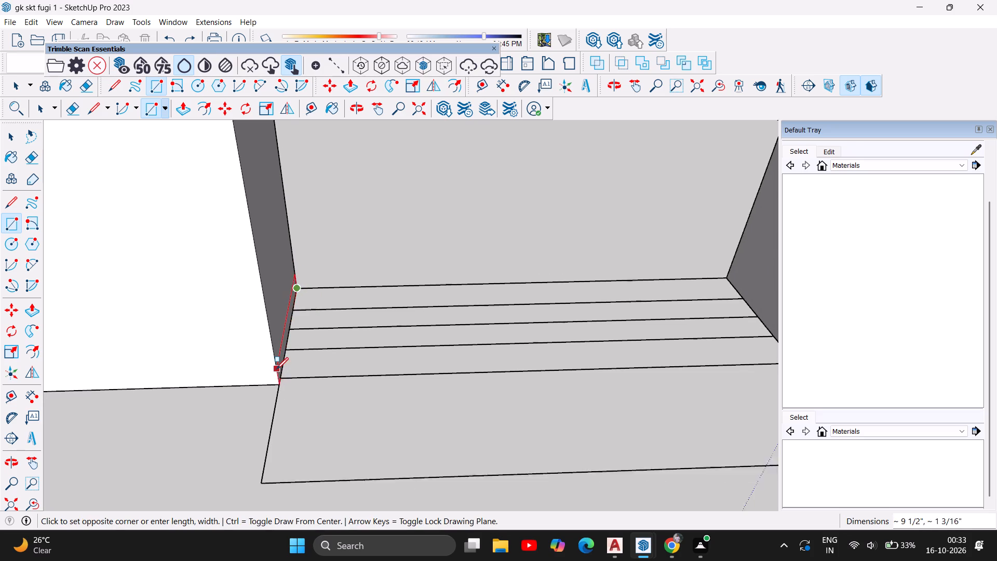
{"action": "scroll", "coordinate": [276, 369], "scroll_direction": "down", "scroll_amount": 3}
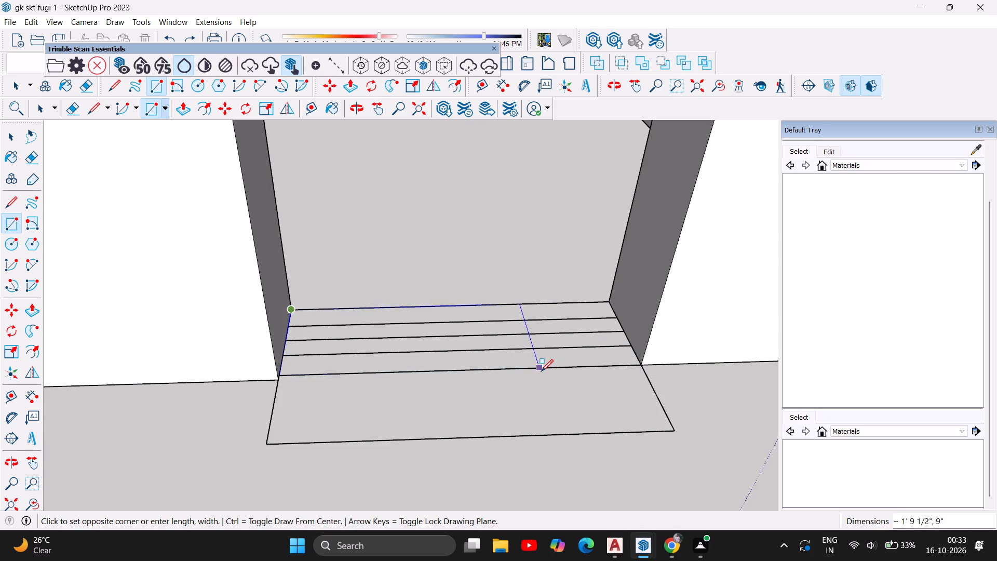
{"action": "left_click", "coordinate": [639, 360]}
{"action": "scroll", "coordinate": [428, 412], "scroll_direction": "down", "scroll_amount": 5}
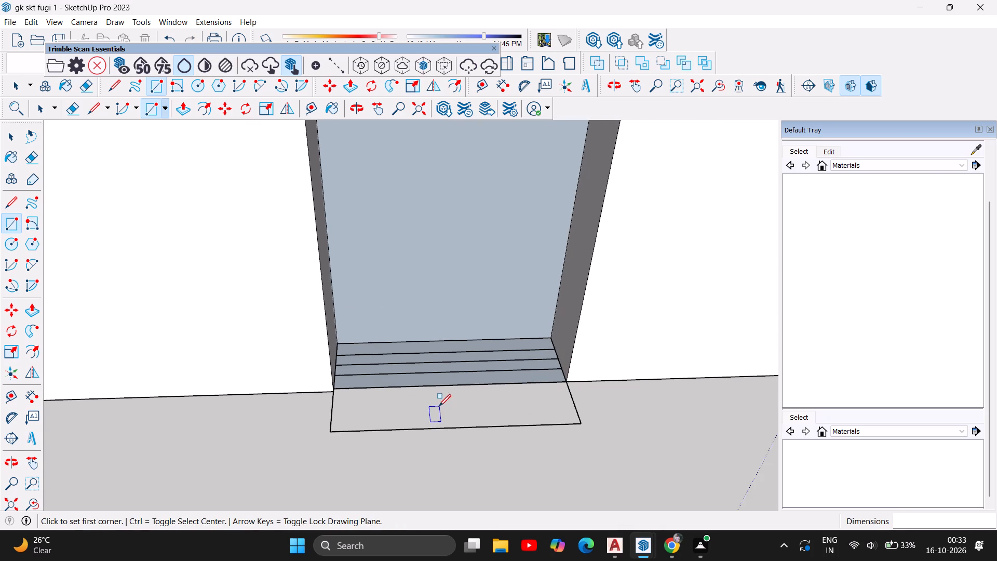
Draw a 4' by 9" rectangle across the base of the three-opening end wall's opening farthest from the recessed blank wall.
{"action": "scroll", "coordinate": [429, 413], "scroll_direction": "down", "scroll_amount": 16}
{"action": "scroll", "coordinate": [421, 420], "scroll_direction": "up", "scroll_amount": 1}
{"action": "scroll", "coordinate": [420, 418], "scroll_direction": "down", "scroll_amount": 3}
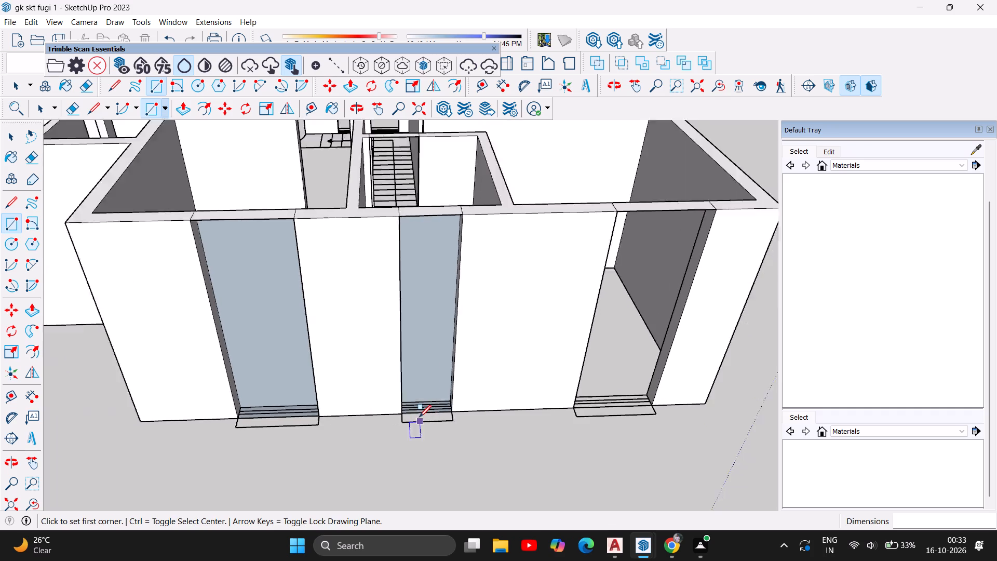
{"action": "scroll", "coordinate": [419, 417], "scroll_direction": "down", "scroll_amount": 6}
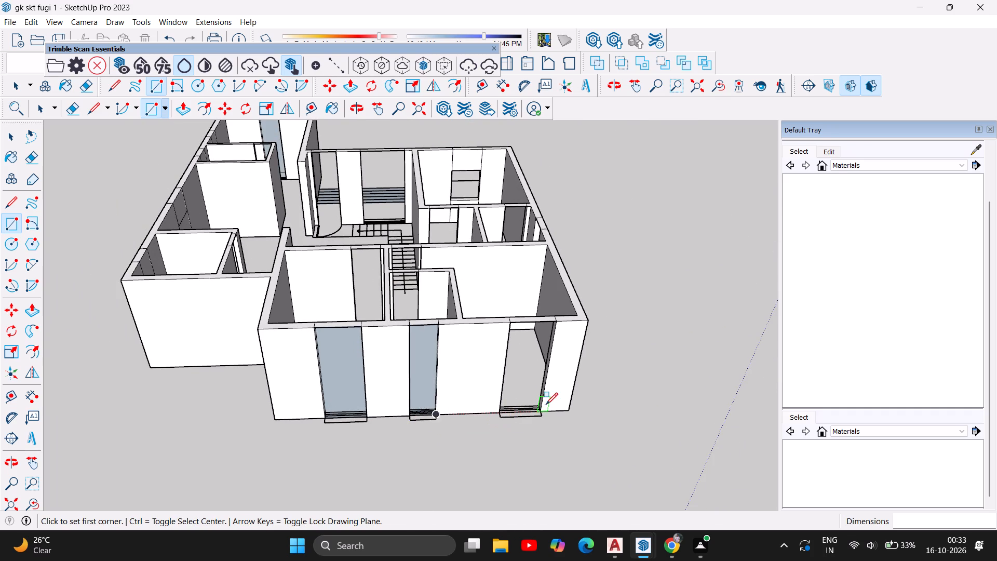
{"action": "scroll", "coordinate": [545, 405], "scroll_direction": "up", "scroll_amount": 12}
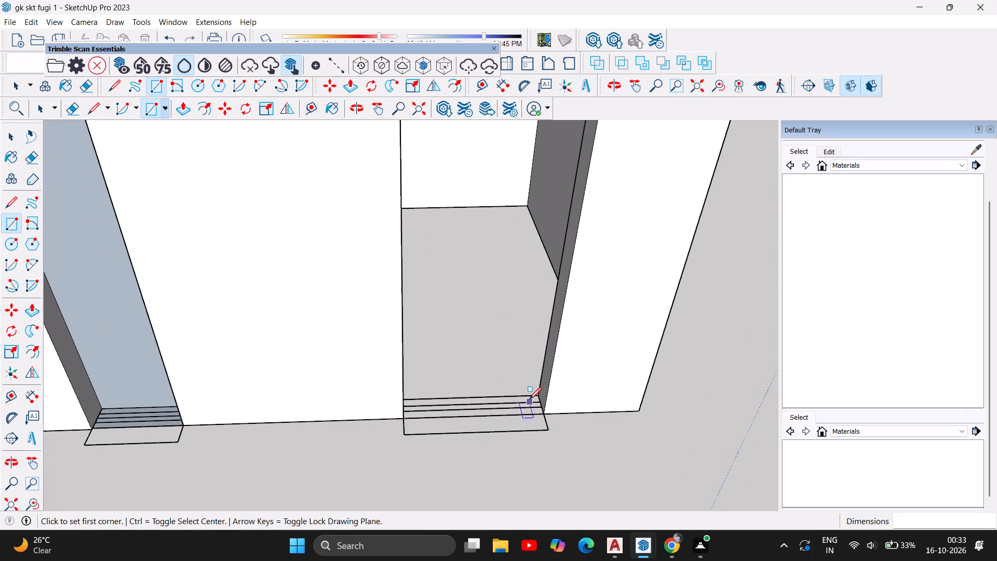
{"action": "scroll", "coordinate": [529, 399], "scroll_direction": "up", "scroll_amount": 9}
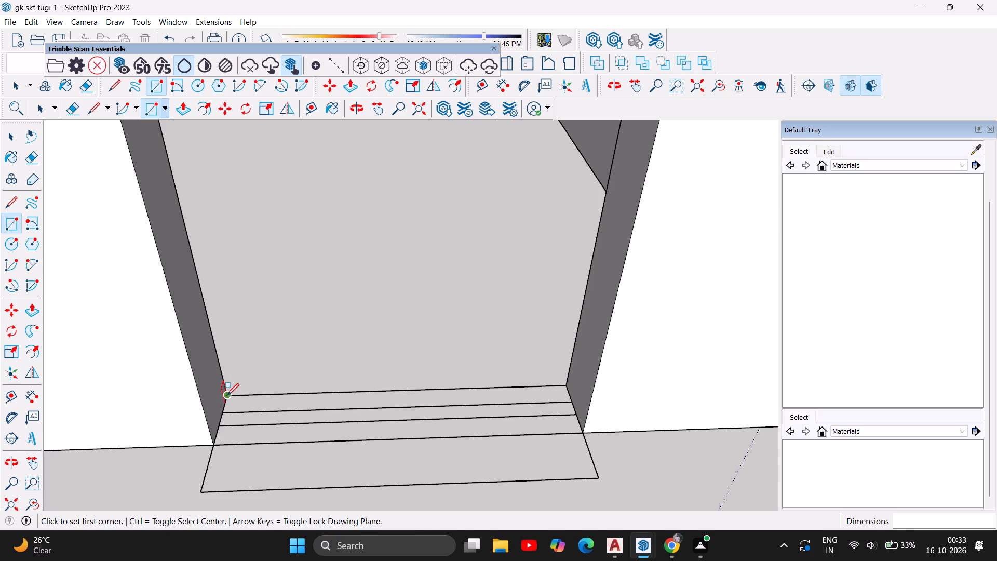
{"action": "left_click", "coordinate": [227, 395]}
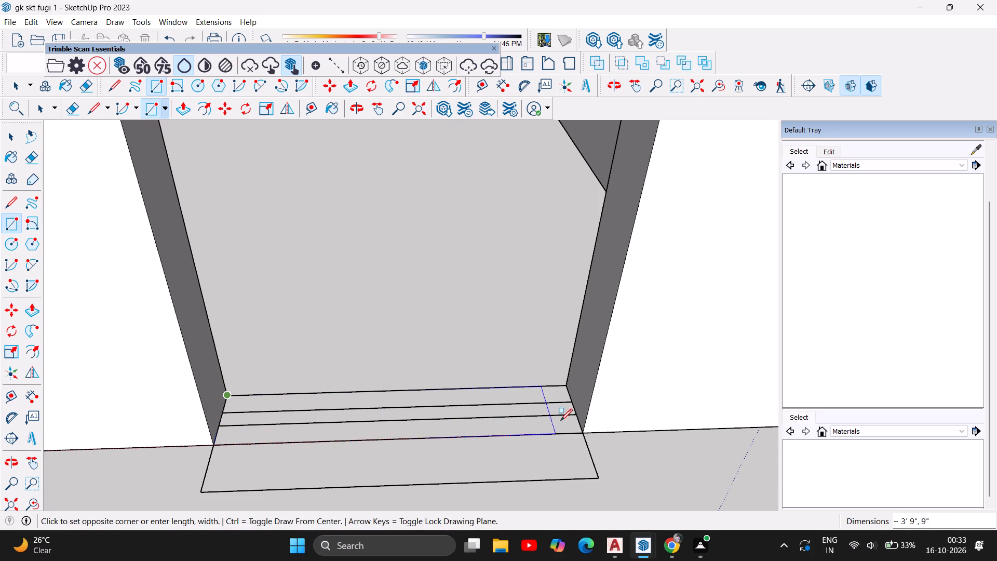
{"action": "left_click", "coordinate": [582, 429]}
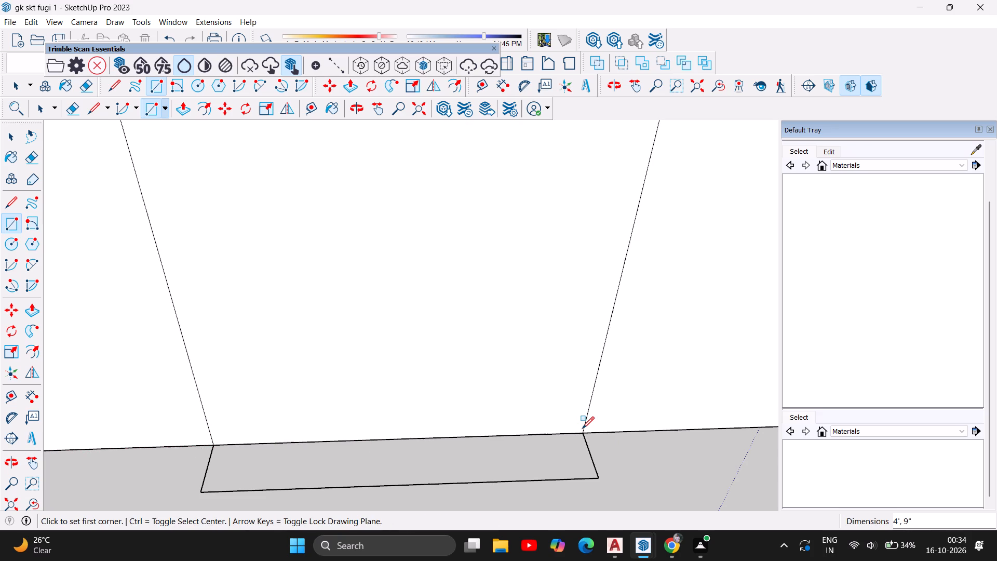
Draw a 2'6" by 9" rectangle across the base of the single narrow opening in the long side wall.
{"action": "scroll", "coordinate": [476, 423], "scroll_direction": "down", "scroll_amount": 17}
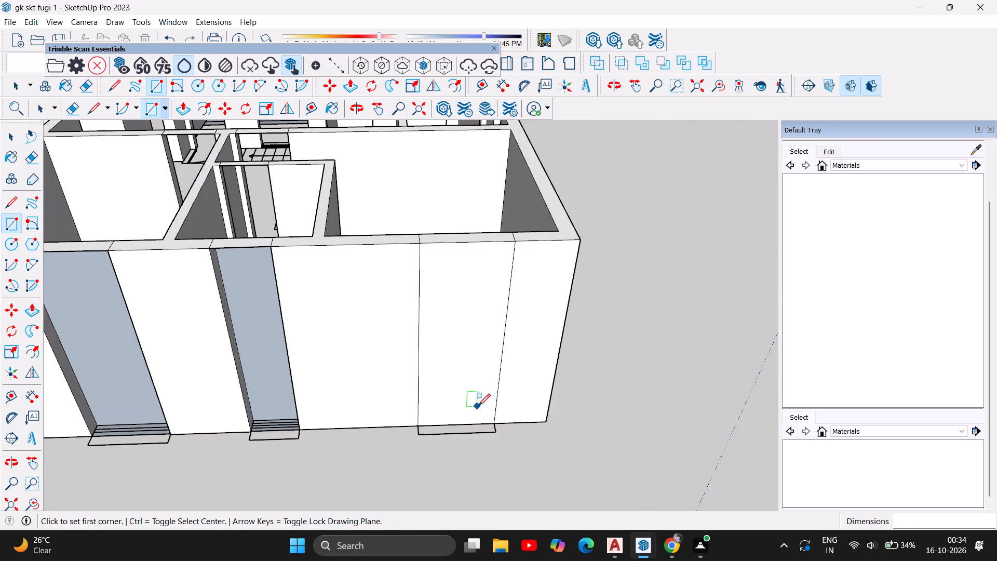
{"action": "scroll", "coordinate": [477, 405], "scroll_direction": "down", "scroll_amount": 10}
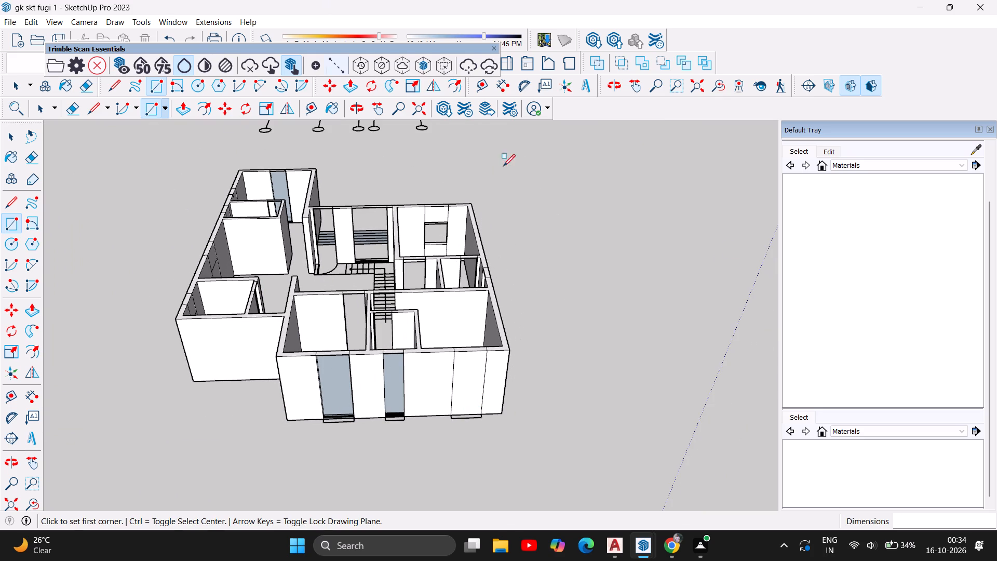
{"action": "left_click", "coordinate": [359, 106]}
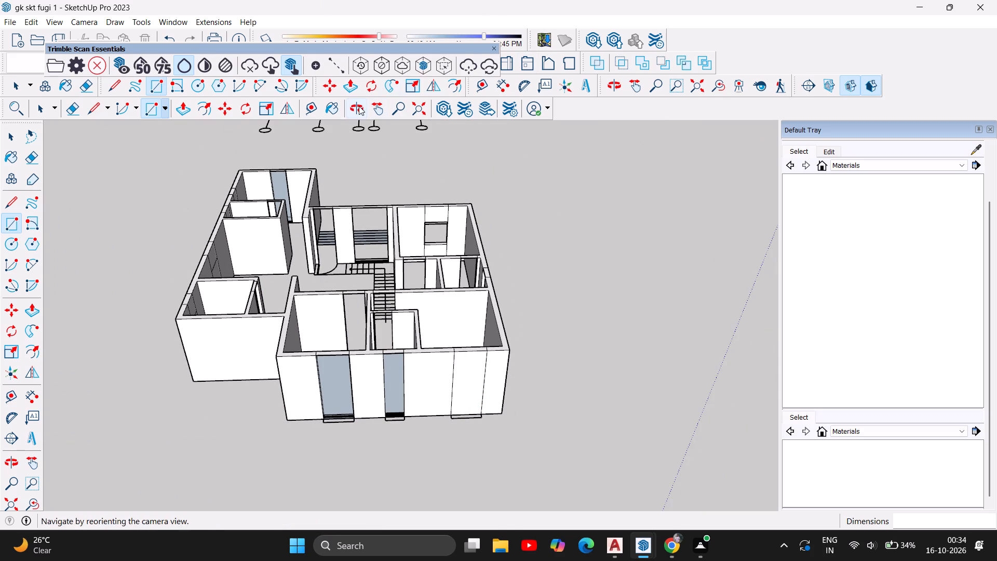
{"action": "left_click_drag", "start_coordinate": [637, 354], "coordinate": [190, 332]}
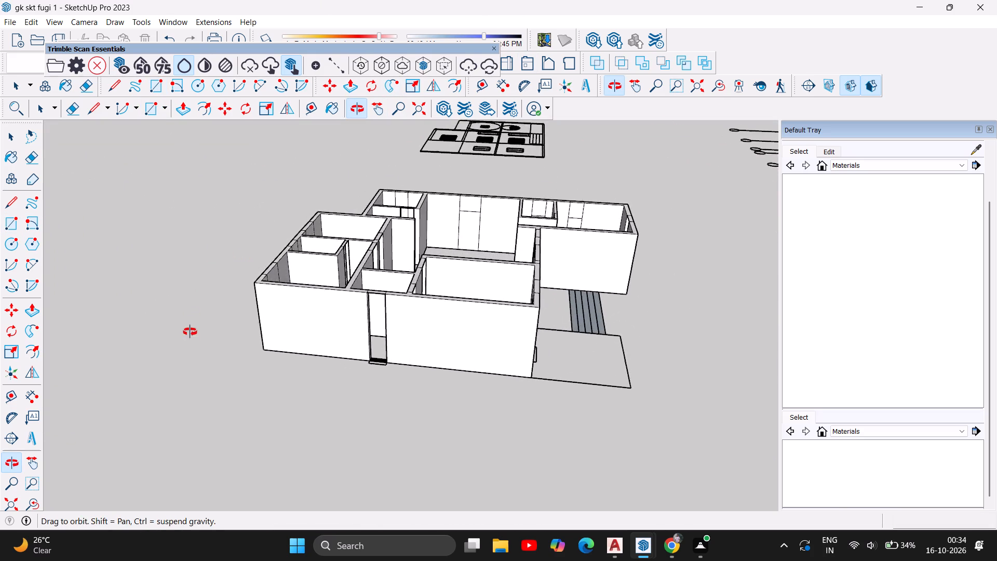
{"action": "left_click_drag", "start_coordinate": [190, 332], "coordinate": [191, 332]}
{"action": "scroll", "coordinate": [395, 336], "scroll_direction": "up", "scroll_amount": 1}
{"action": "scroll", "coordinate": [342, 371], "scroll_direction": "up", "scroll_amount": 1}
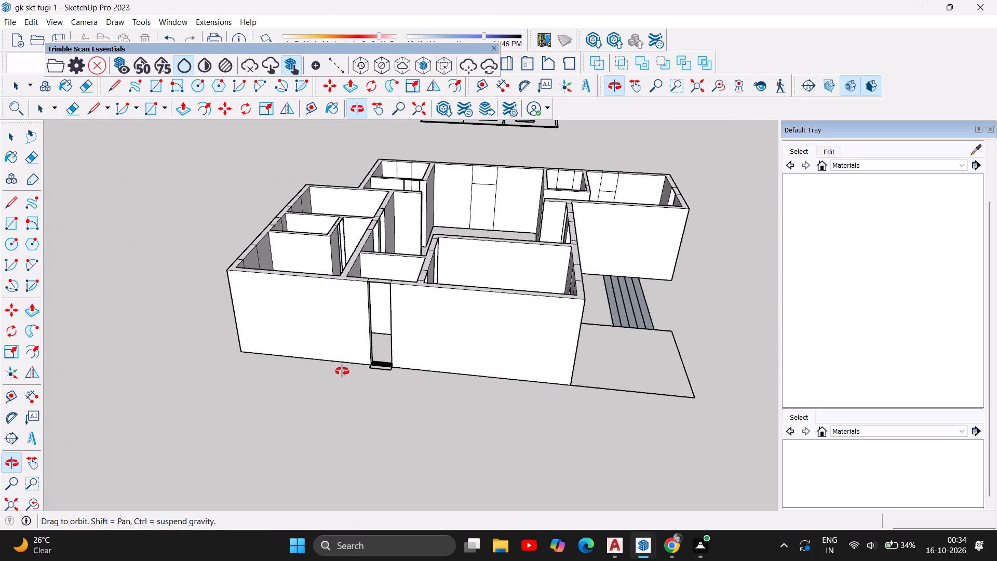
{"action": "scroll", "coordinate": [356, 372], "scroll_direction": "up", "scroll_amount": 5}
{"action": "scroll", "coordinate": [345, 309], "scroll_direction": "up", "scroll_amount": 4}
{"action": "scroll", "coordinate": [405, 415], "scroll_direction": "up", "scroll_amount": 6}
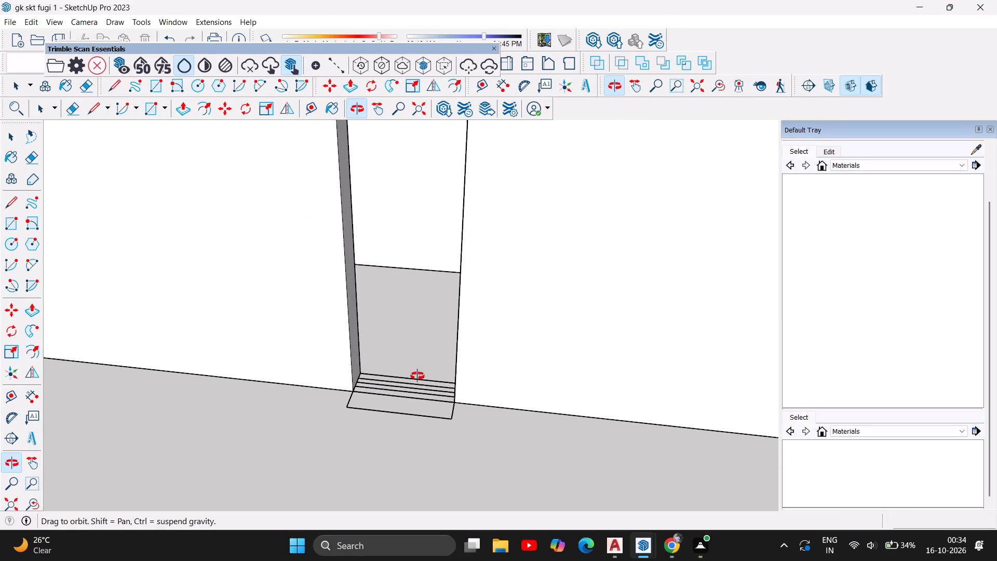
{"action": "scroll", "coordinate": [417, 376], "scroll_direction": "up", "scroll_amount": 1}
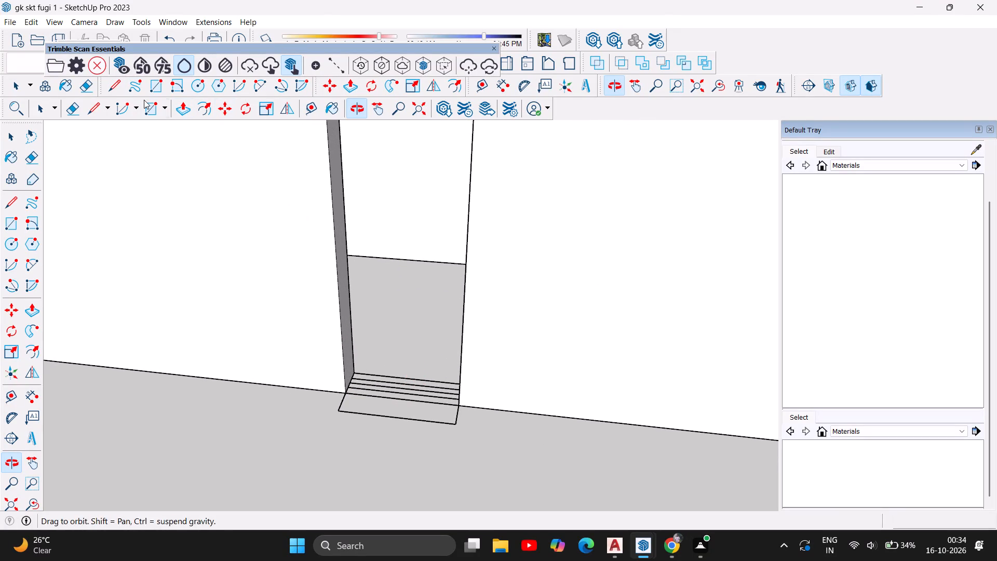
{"action": "left_click", "coordinate": [157, 87]}
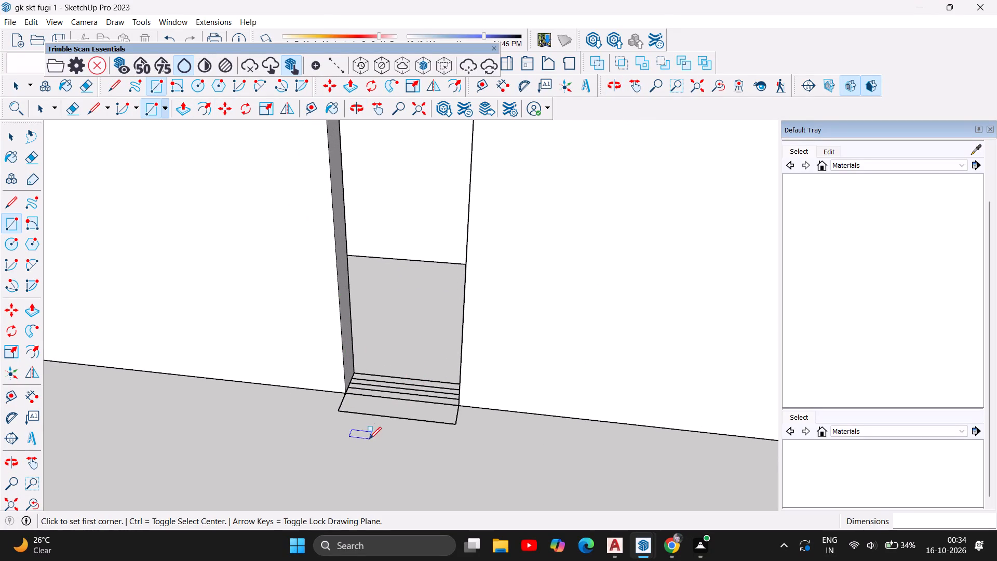
{"action": "scroll", "coordinate": [376, 378], "scroll_direction": "up", "scroll_amount": 4}
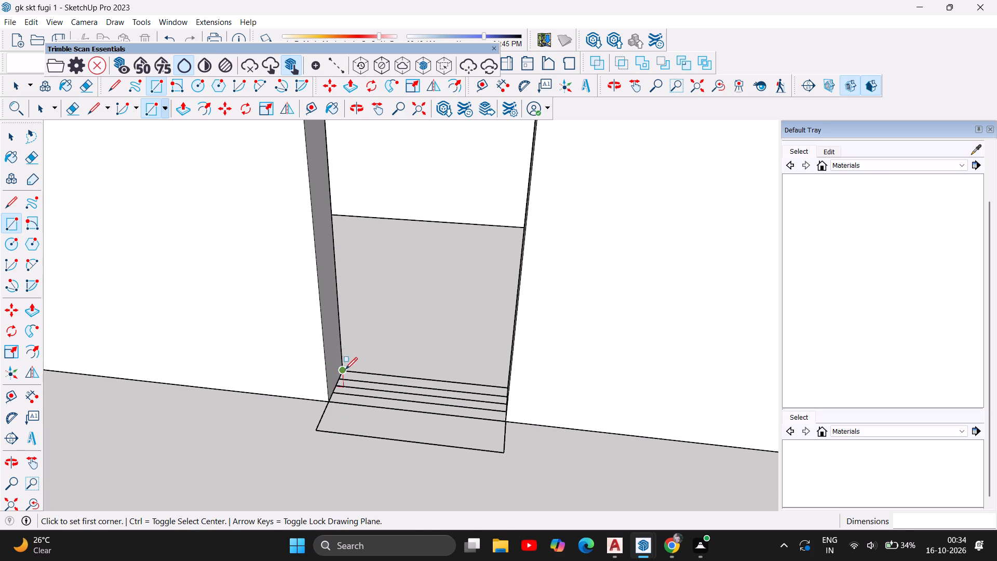
{"action": "left_click", "coordinate": [346, 369]}
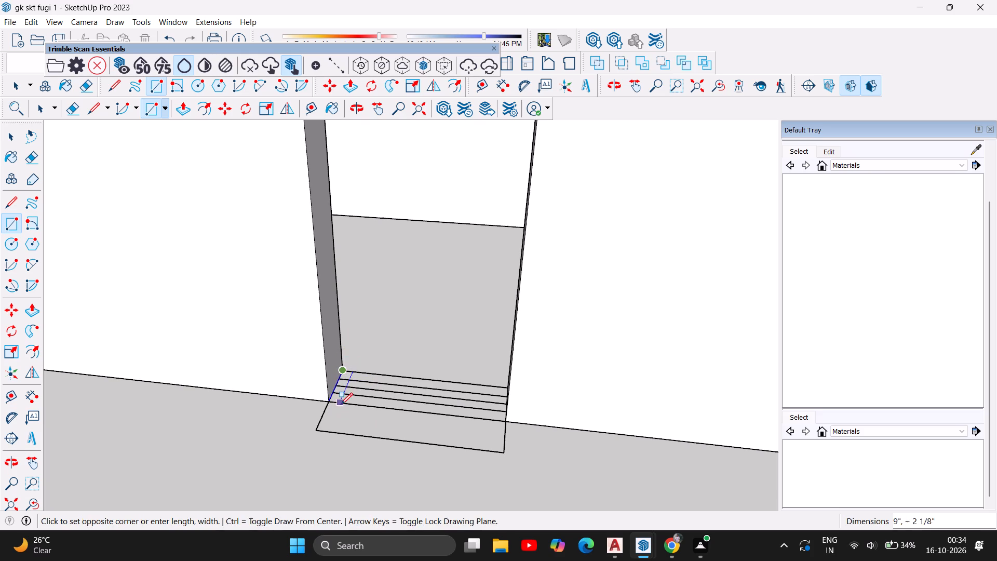
{"action": "left_click", "coordinate": [505, 424]}
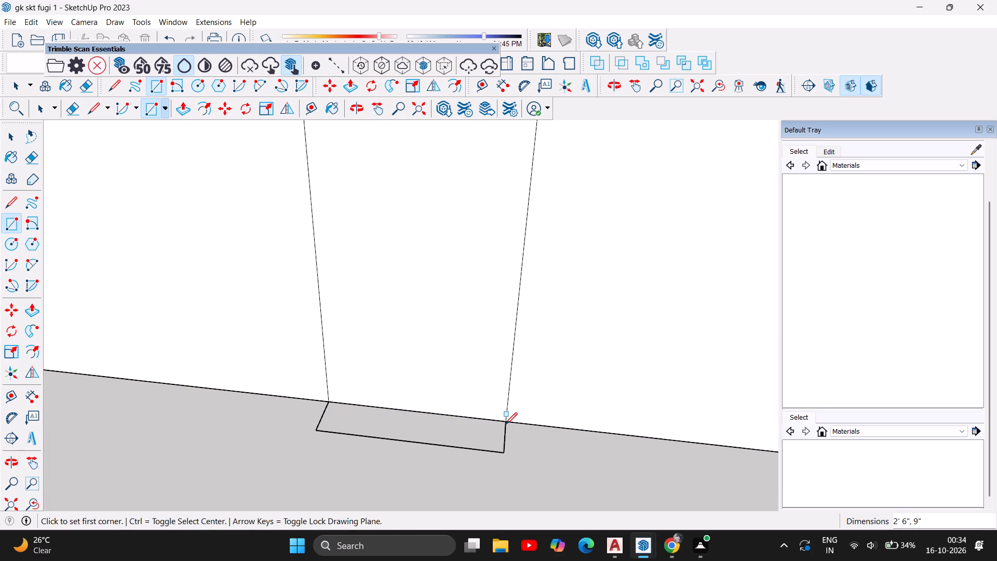
{"action": "scroll", "coordinate": [516, 454], "scroll_direction": "down", "scroll_amount": 5}
{"action": "scroll", "coordinate": [414, 437], "scroll_direction": "down", "scroll_amount": 5}
{"action": "scroll", "coordinate": [504, 478], "scroll_direction": "down", "scroll_amount": 6}
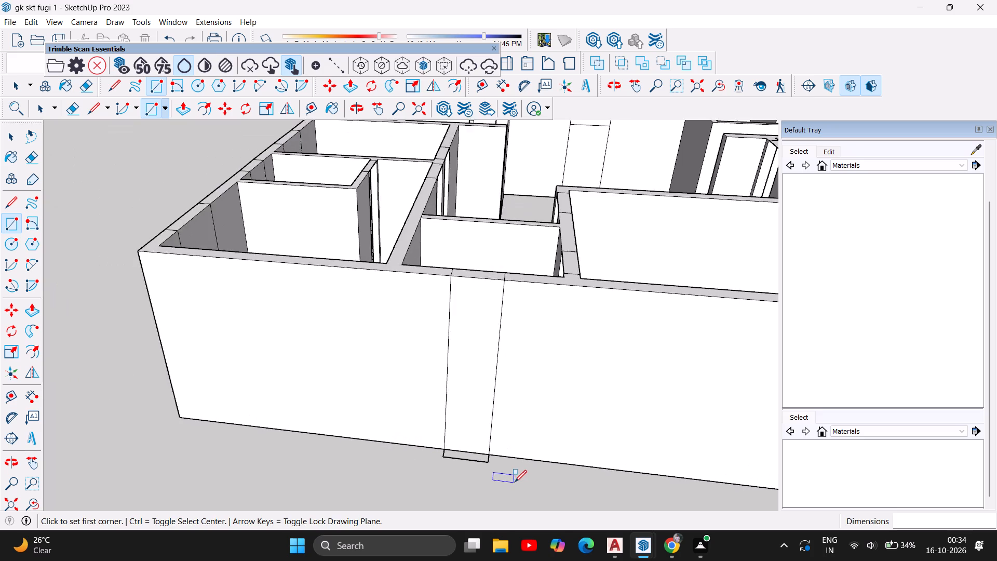
{"action": "scroll", "coordinate": [516, 484], "scroll_direction": "down", "scroll_amount": 5}
{"action": "key", "text": "Escape"}
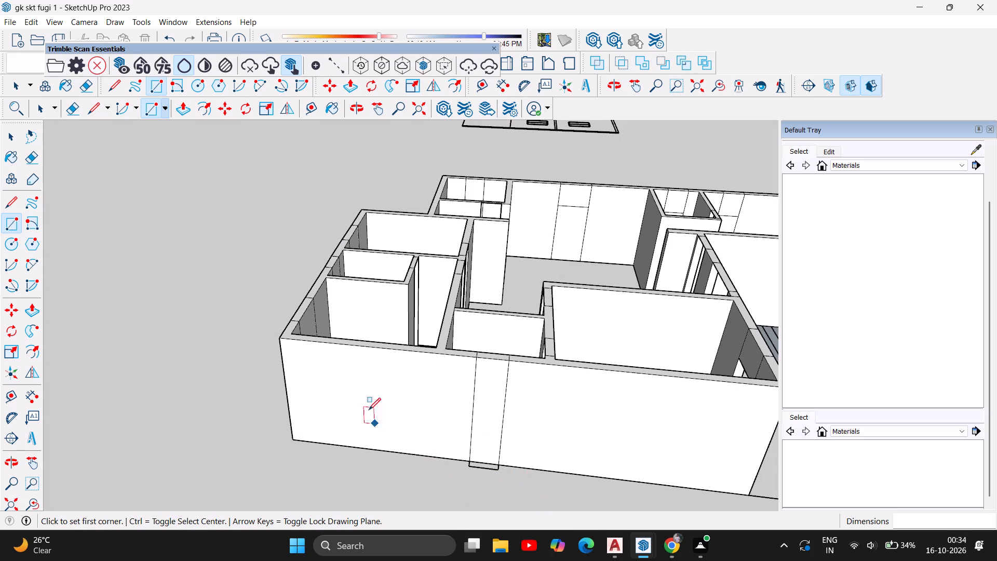
{"action": "scroll", "coordinate": [105, 251], "scroll_direction": "down", "scroll_amount": 1}
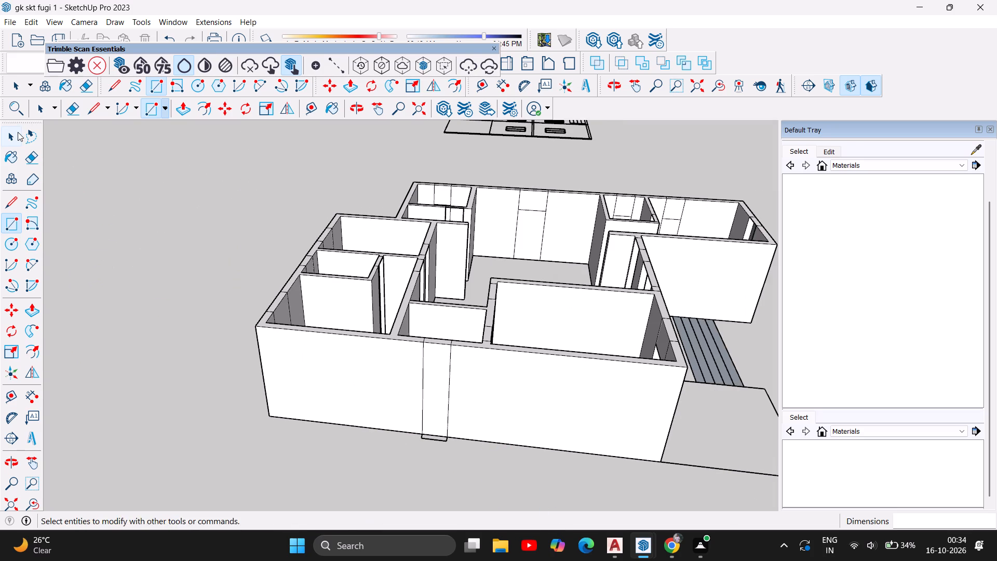
{"action": "left_click", "coordinate": [18, 132]}
Examine the house from the entrance side and from above, checking the entrance stairs, wall openings and interior rooms.
{"action": "scroll", "coordinate": [193, 243], "scroll_direction": "down", "scroll_amount": 6}
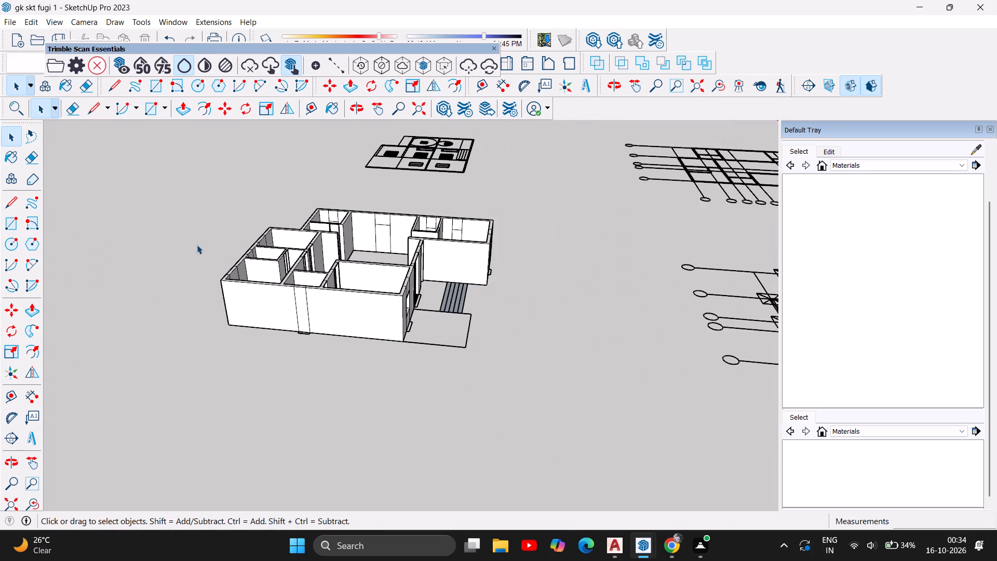
{"action": "left_click", "coordinate": [354, 109]}
{"action": "left_click_drag", "start_coordinate": [570, 319], "coordinate": [164, 272]}
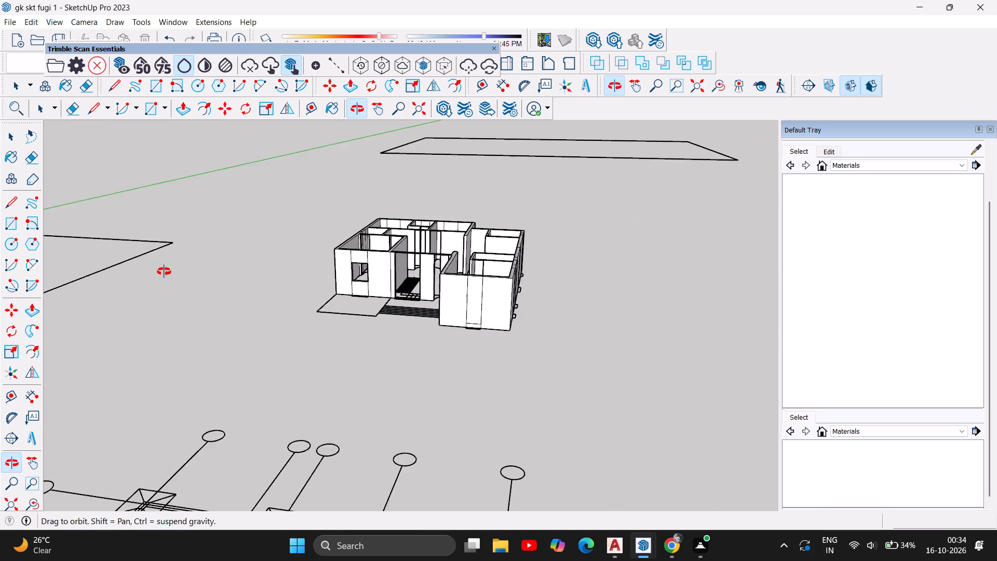
{"action": "left_click_drag", "start_coordinate": [164, 272], "coordinate": [272, 409]}
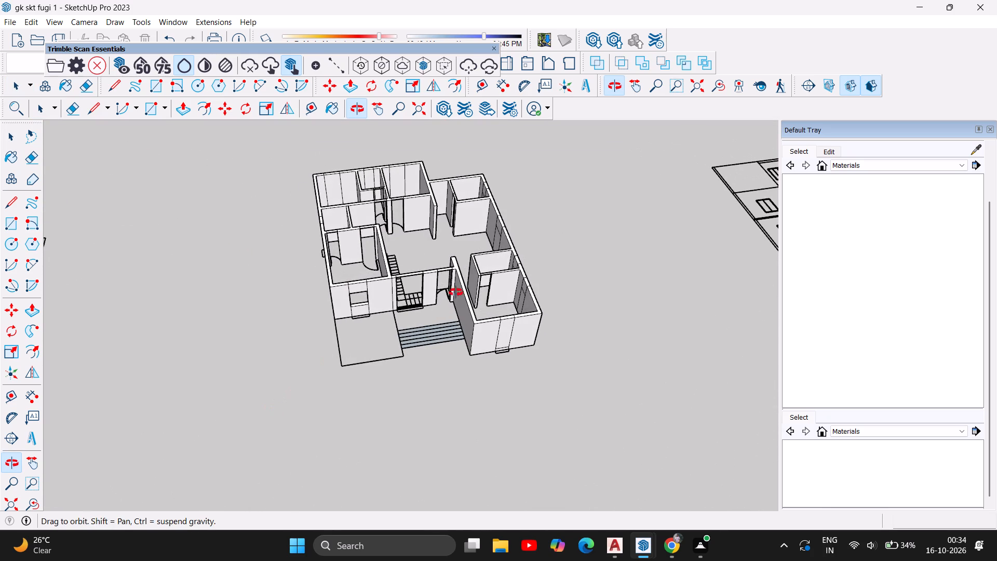
{"action": "scroll", "coordinate": [460, 290], "scroll_direction": "up", "scroll_amount": 11}
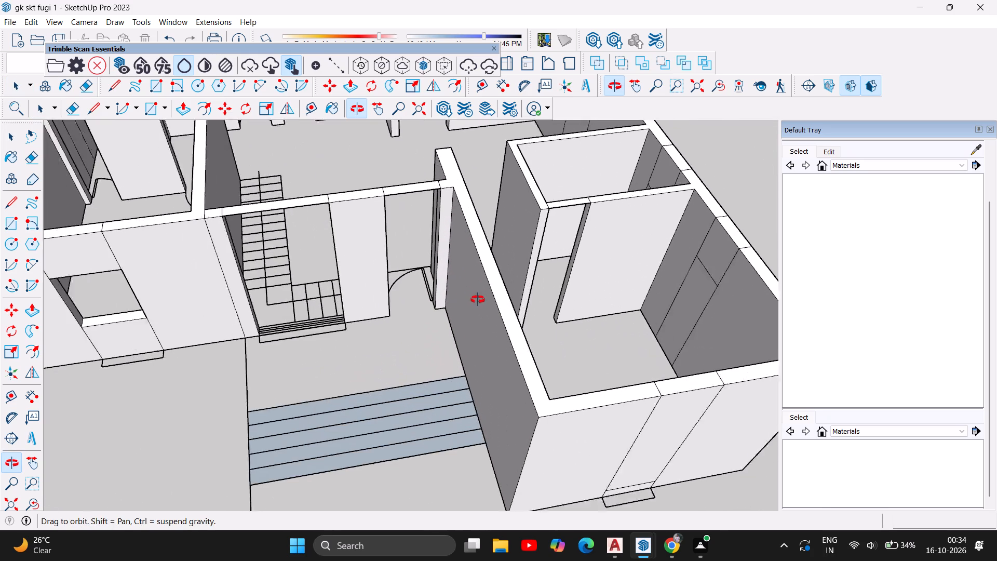
{"action": "scroll", "coordinate": [478, 300], "scroll_direction": "up", "scroll_amount": 3}
{"action": "right_click", "coordinate": [449, 303]}
{"action": "scroll", "coordinate": [438, 300], "scroll_direction": "up", "scroll_amount": 4}
{"action": "scroll", "coordinate": [372, 359], "scroll_direction": "down", "scroll_amount": 4}
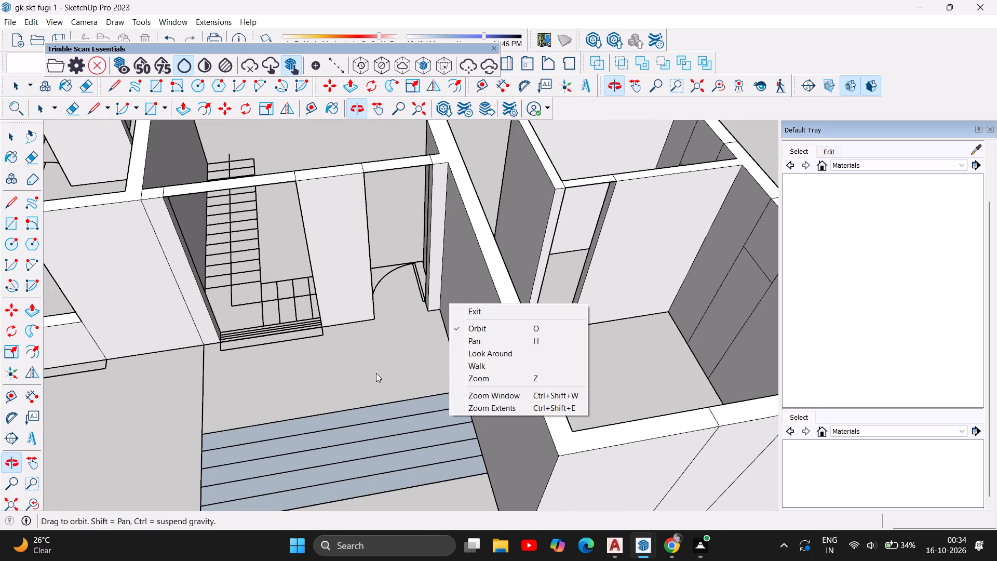
{"action": "left_click", "coordinate": [376, 373]}
{"action": "scroll", "coordinate": [390, 354], "scroll_direction": "down", "scroll_amount": 4}
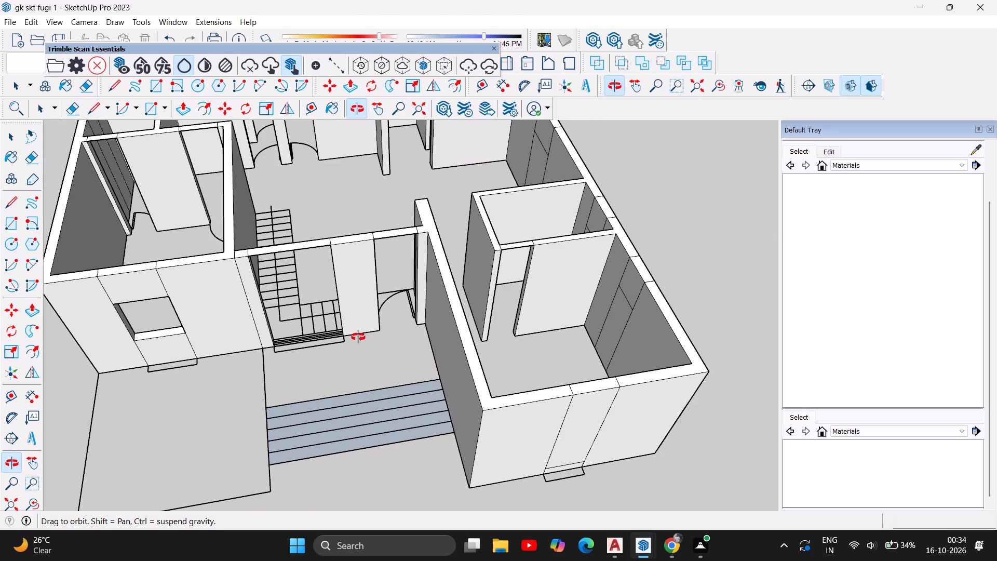
{"action": "scroll", "coordinate": [391, 341], "scroll_direction": "down", "scroll_amount": 8}
{"action": "scroll", "coordinate": [372, 327], "scroll_direction": "up", "scroll_amount": 2}
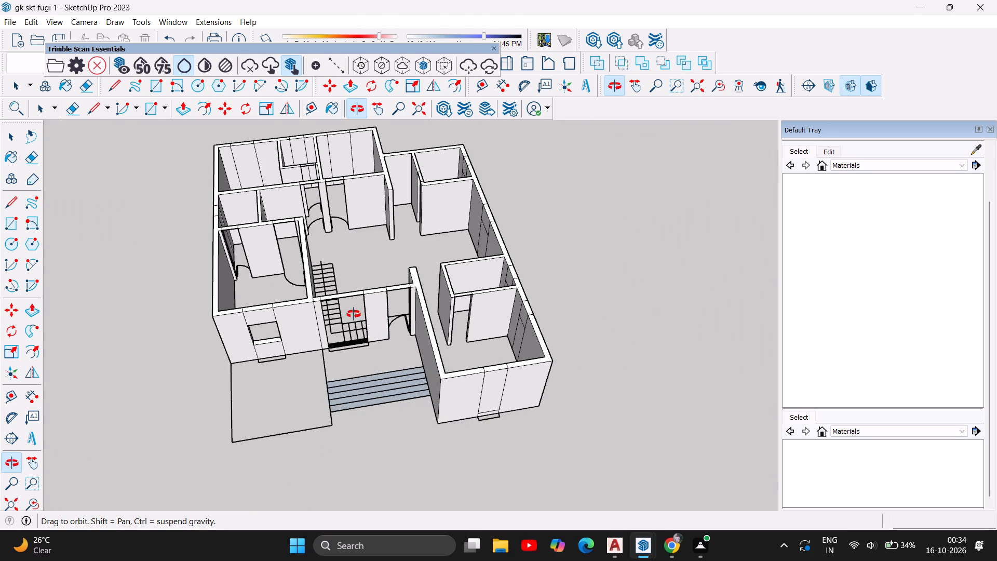
{"action": "scroll", "coordinate": [358, 326], "scroll_direction": "up", "scroll_amount": 4}
{"action": "scroll", "coordinate": [350, 379], "scroll_direction": "down", "scroll_amount": 5}
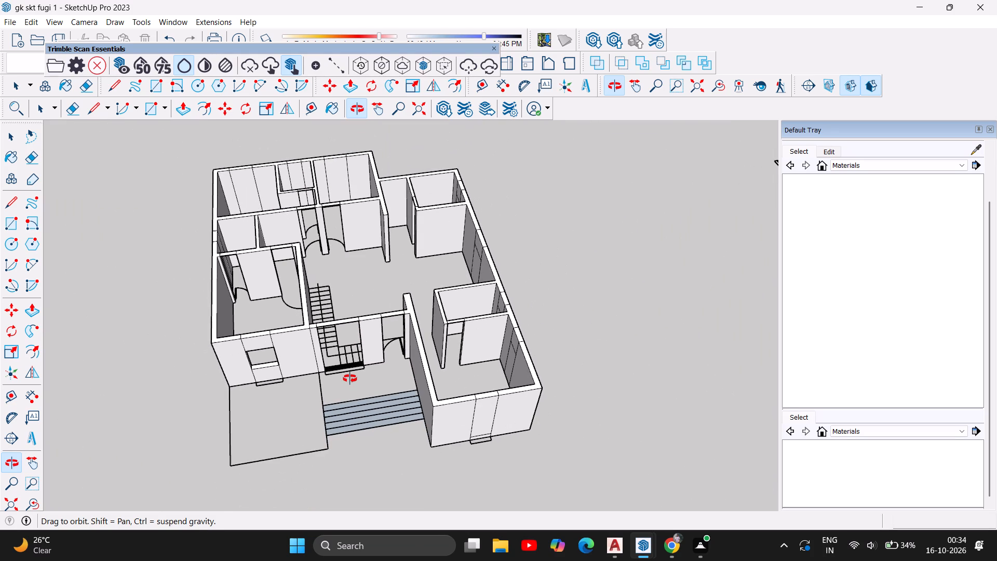
{"action": "scroll", "coordinate": [352, 378], "scroll_direction": "down", "scroll_amount": 3}
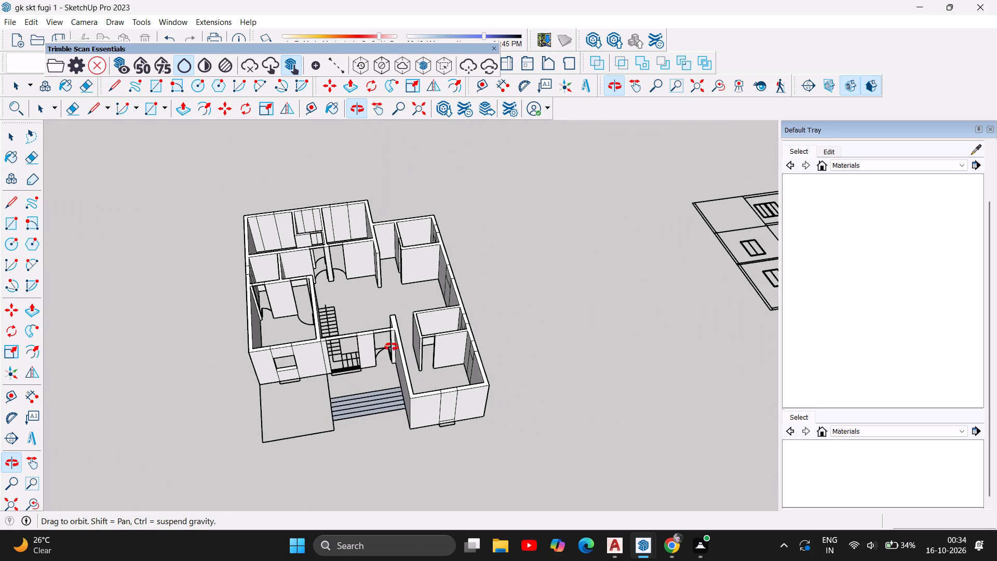
{"action": "left_click_drag", "start_coordinate": [419, 317], "coordinate": [381, 480]}
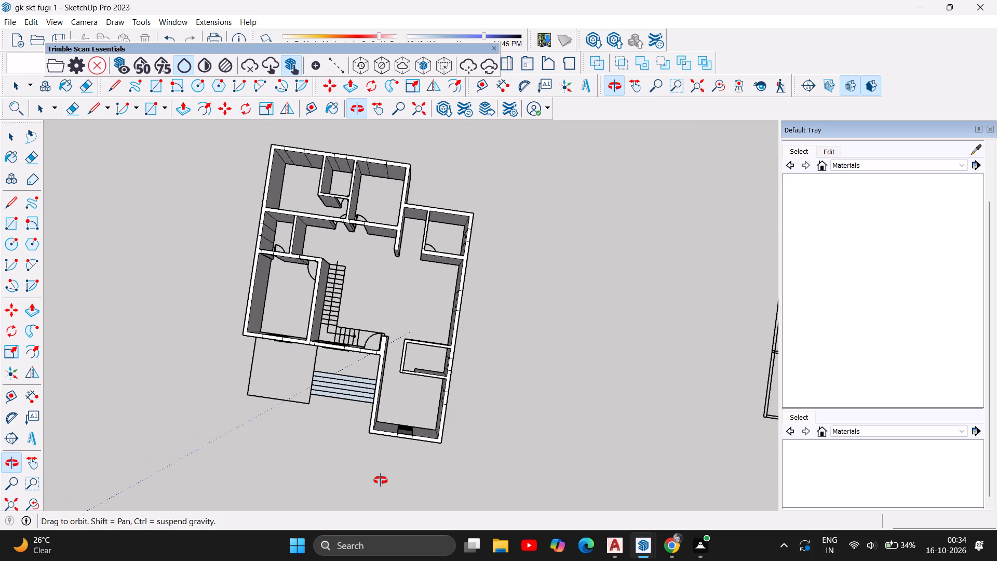
{"action": "left_click_drag", "start_coordinate": [381, 480], "coordinate": [466, 406]}
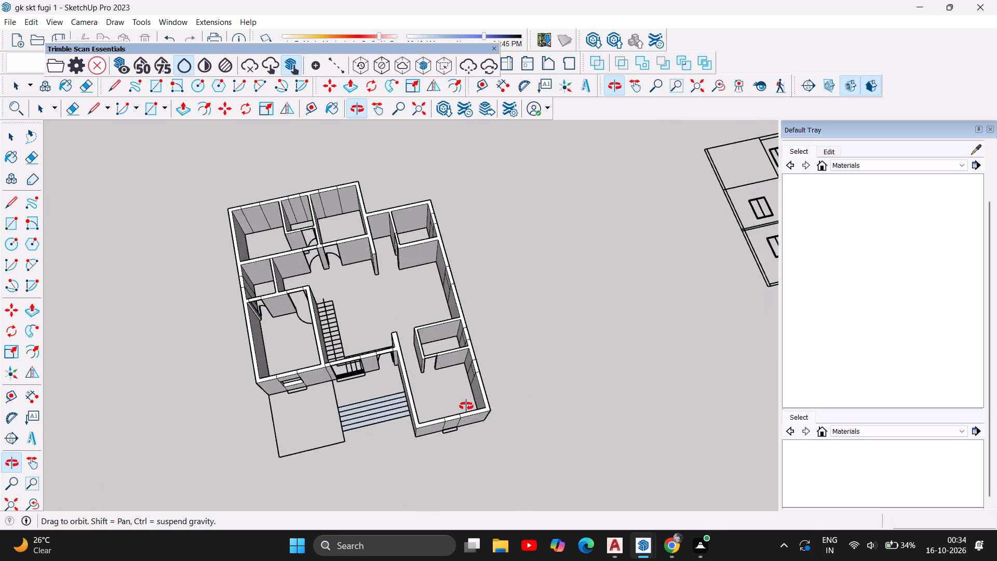
{"action": "left_click_drag", "start_coordinate": [466, 406], "coordinate": [417, 401]}
{"action": "scroll", "coordinate": [325, 232], "scroll_direction": "up", "scroll_amount": 2}
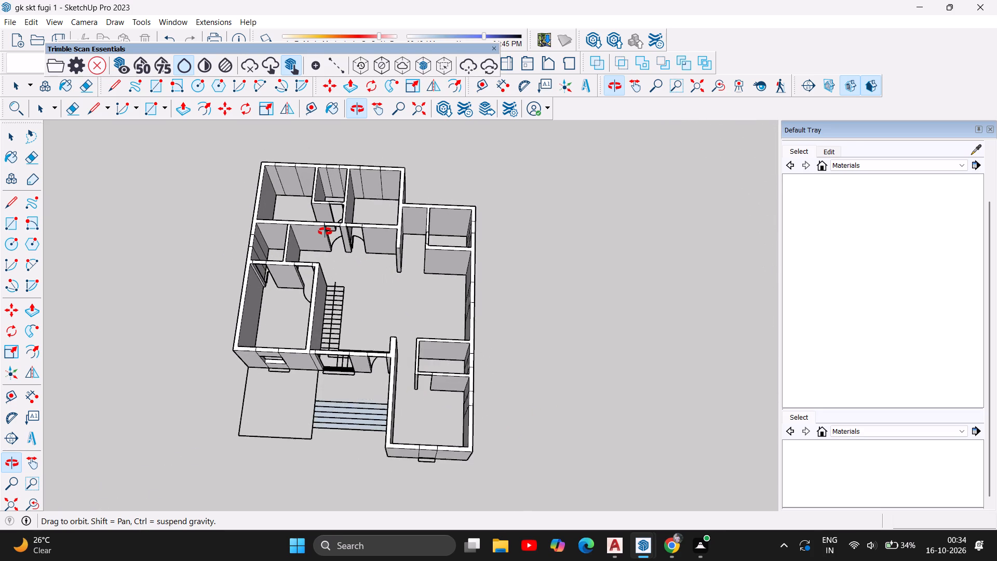
{"action": "scroll", "coordinate": [325, 232], "scroll_direction": "up", "scroll_amount": 2}
{"action": "scroll", "coordinate": [455, 328], "scroll_direction": "up", "scroll_amount": 1}
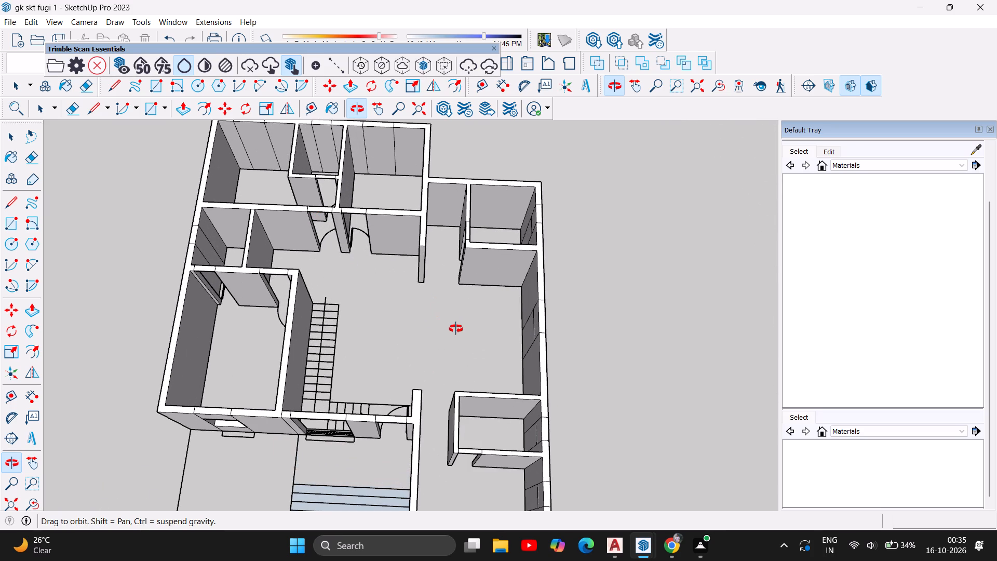
{"action": "scroll", "coordinate": [456, 329], "scroll_direction": "up", "scroll_amount": 2}
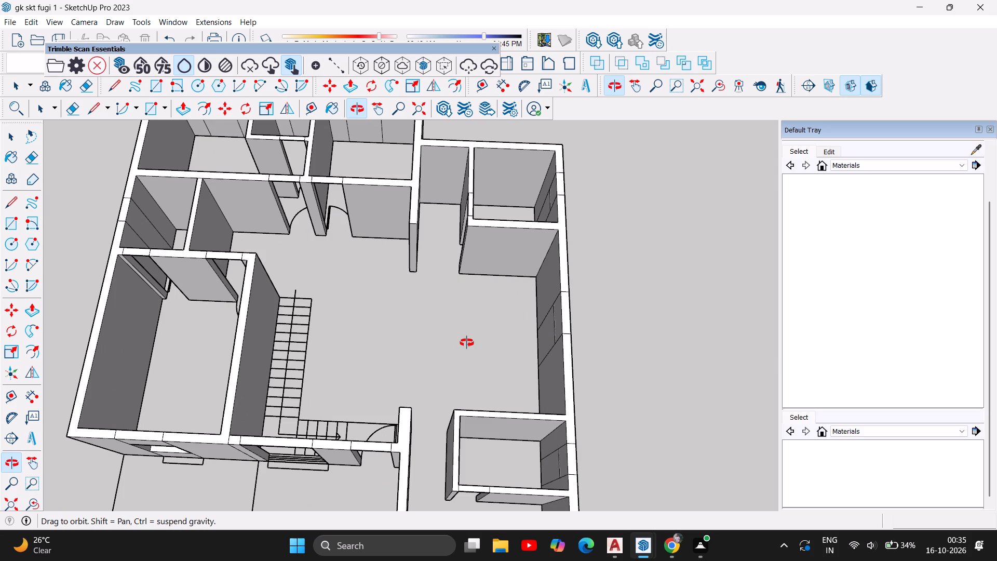
{"action": "left_click_drag", "start_coordinate": [318, 264], "coordinate": [357, 374]}
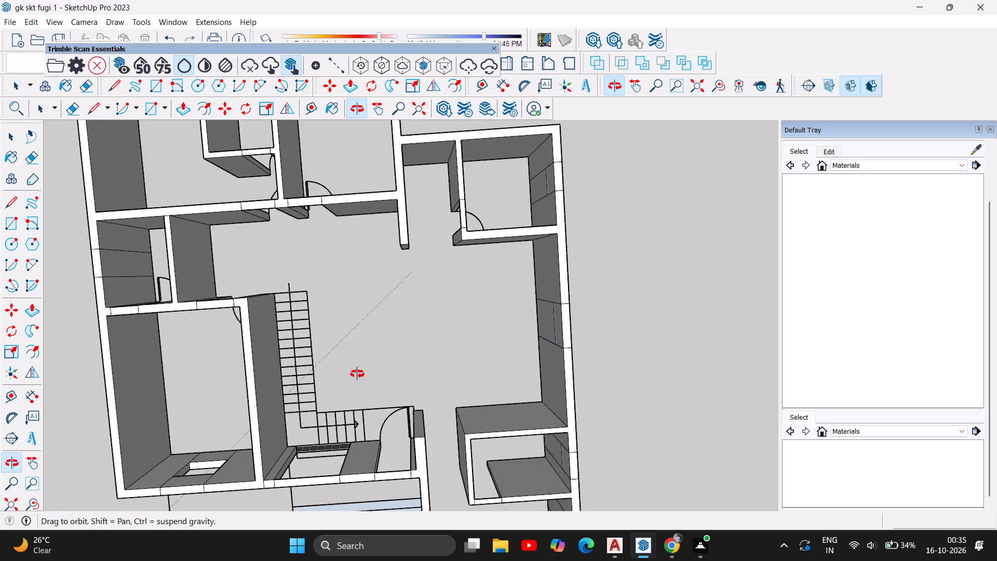
Examine the house from several sides and from above, checking the outer walls, openings, entrance stairs and room layout.
{"action": "left_click_drag", "start_coordinate": [357, 374], "coordinate": [527, 172]}
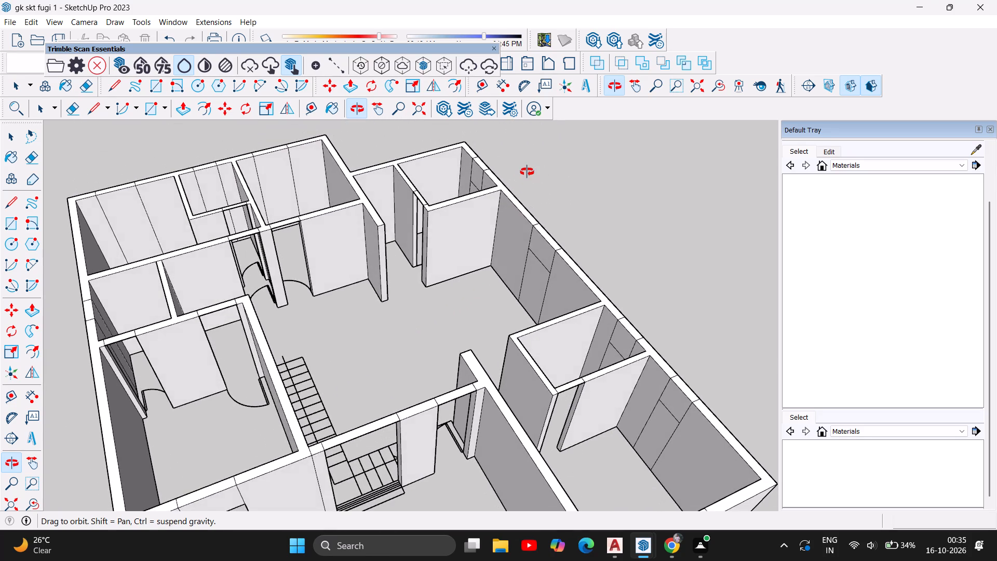
{"action": "left_click_drag", "start_coordinate": [527, 172], "coordinate": [515, 150]}
{"action": "scroll", "coordinate": [471, 302], "scroll_direction": "down", "scroll_amount": 5}
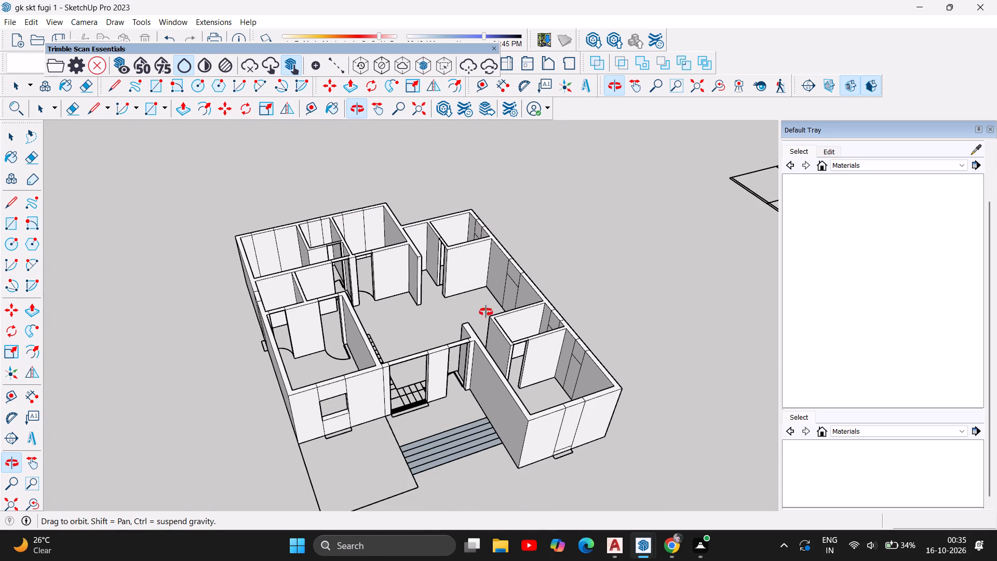
{"action": "scroll", "coordinate": [533, 387], "scroll_direction": "up", "scroll_amount": 3}
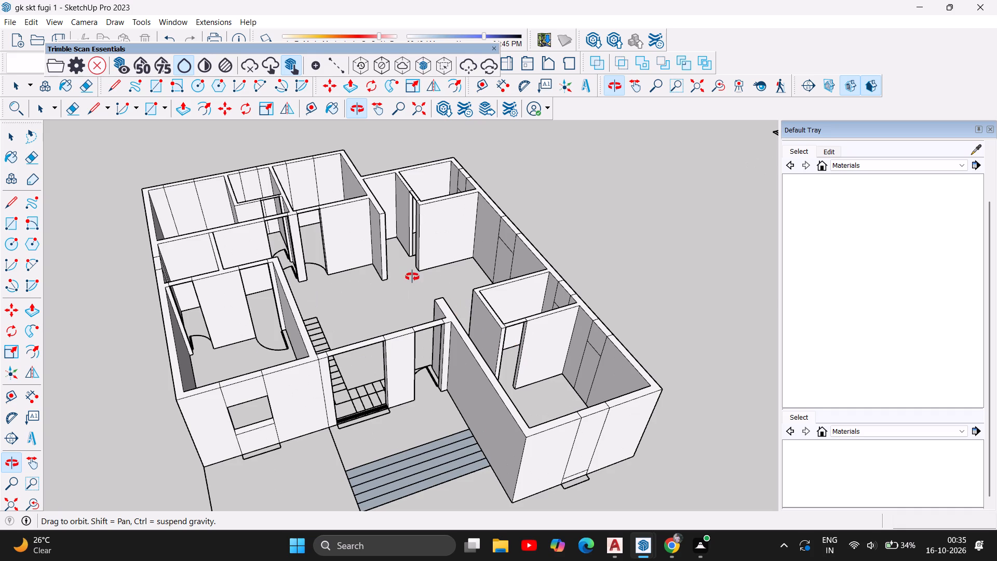
{"action": "left_click_drag", "start_coordinate": [322, 280], "coordinate": [644, 212]}
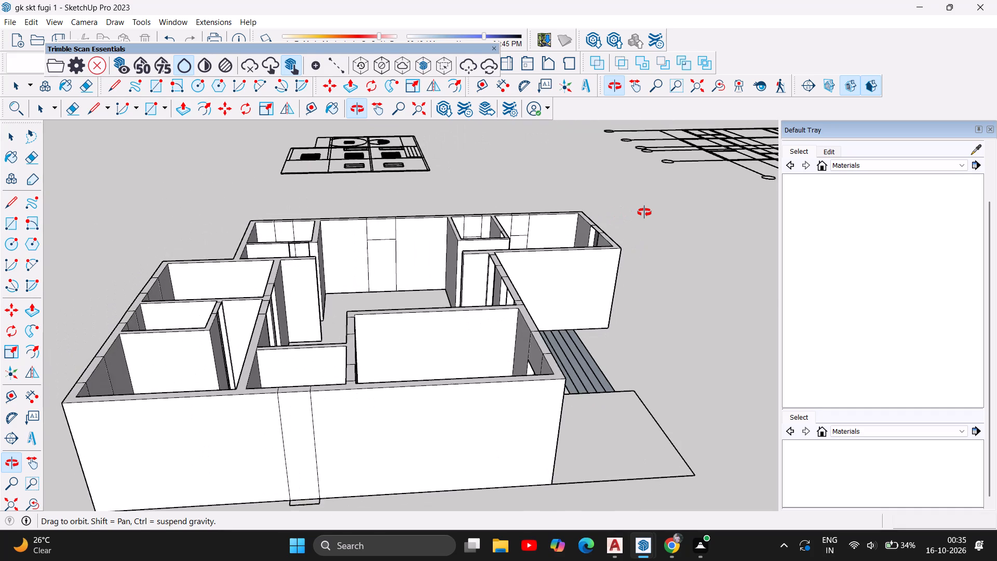
{"action": "left_click_drag", "start_coordinate": [644, 212], "coordinate": [427, 198]}
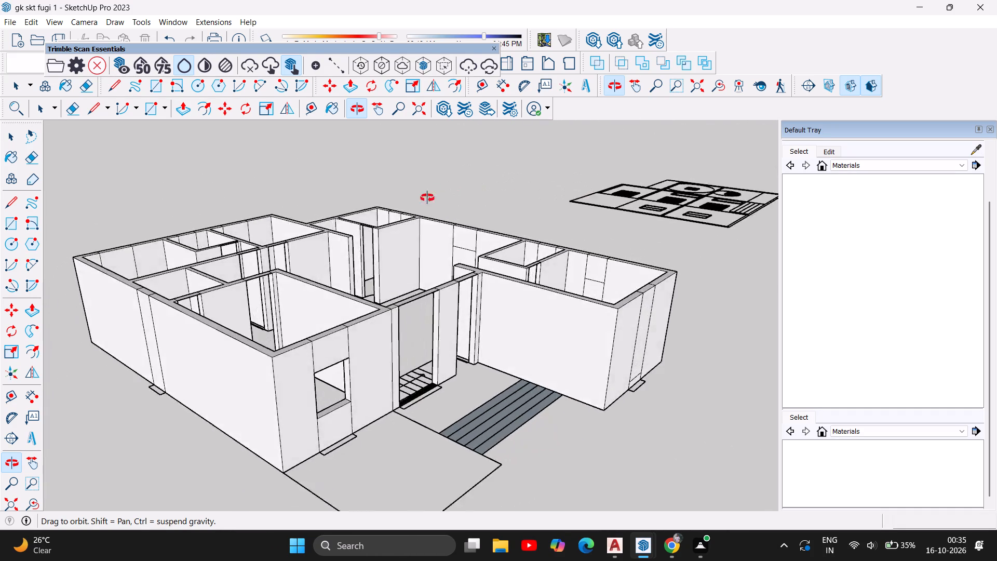
{"action": "left_click_drag", "start_coordinate": [427, 198], "coordinate": [237, 444]}
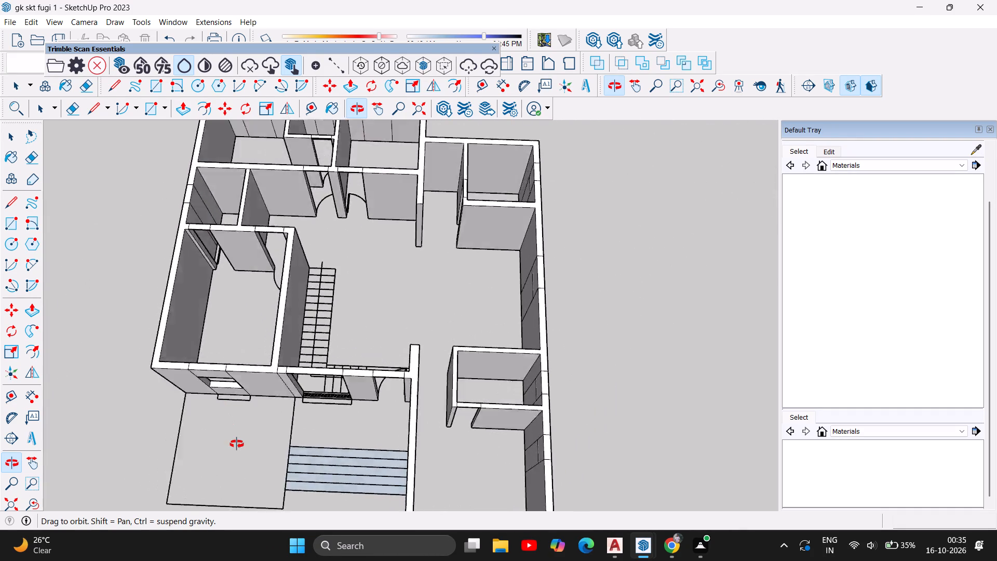
{"action": "left_click_drag", "start_coordinate": [237, 444], "coordinate": [239, 445]}
{"action": "left_click_drag", "start_coordinate": [300, 228], "coordinate": [354, 297]}
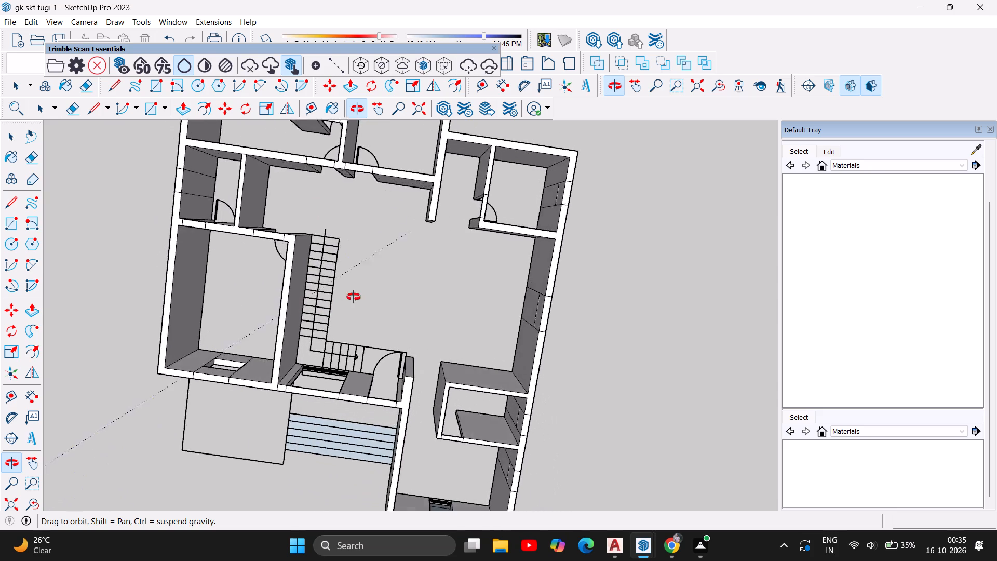
{"action": "left_click_drag", "start_coordinate": [354, 297], "coordinate": [363, 222]}
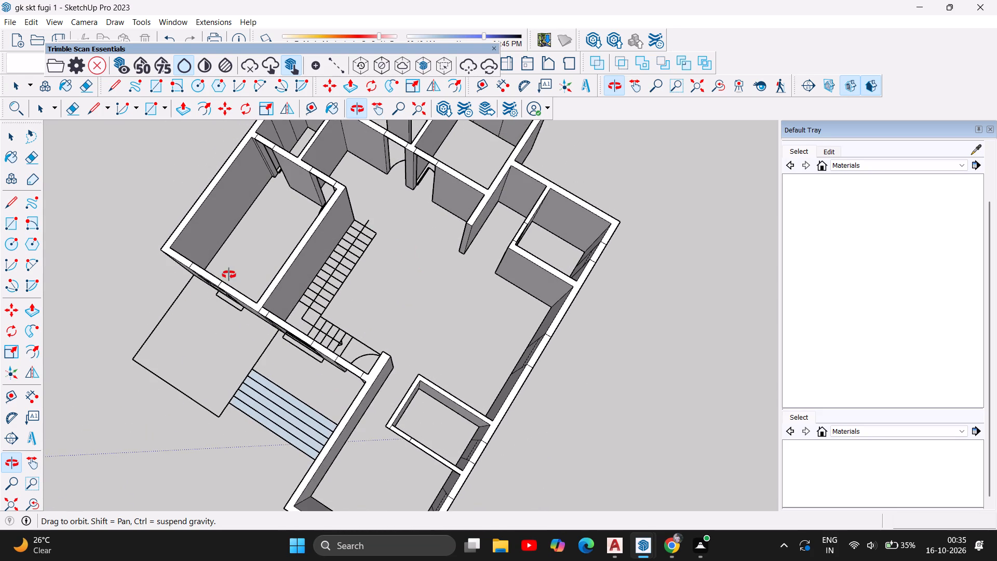
{"action": "left_click_drag", "start_coordinate": [195, 304], "coordinate": [354, 344]}
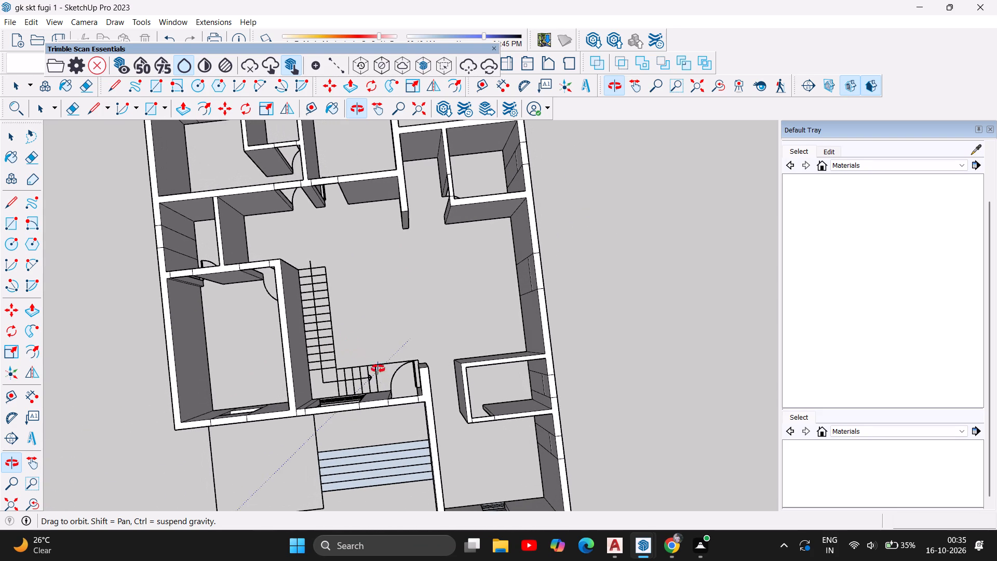
{"action": "scroll", "coordinate": [394, 398], "scroll_direction": "down", "scroll_amount": 4}
{"action": "left_click_drag", "start_coordinate": [383, 404], "coordinate": [389, 416]}
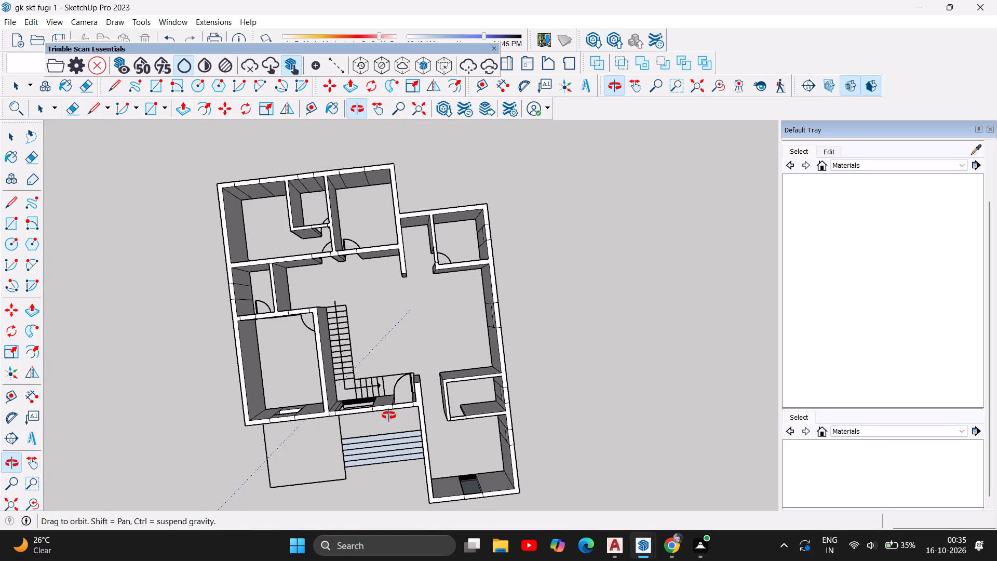
{"action": "left_click_drag", "start_coordinate": [389, 416], "coordinate": [372, 413]}
{"action": "left_click_drag", "start_coordinate": [372, 412], "coordinate": [392, 405]}
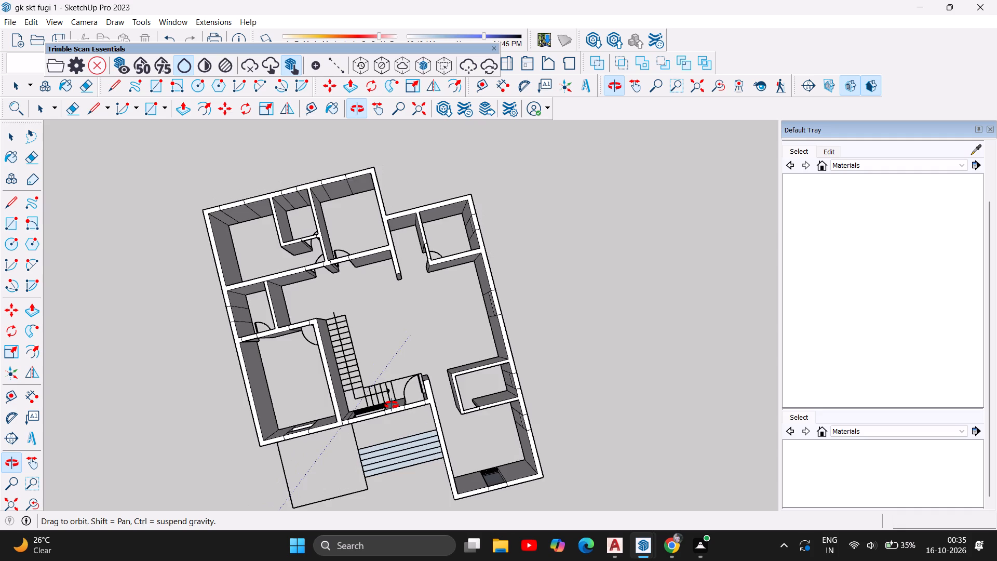
{"action": "left_click_drag", "start_coordinate": [392, 405], "coordinate": [316, 402]}
{"action": "scroll", "coordinate": [427, 405], "scroll_direction": "down", "scroll_amount": 4}
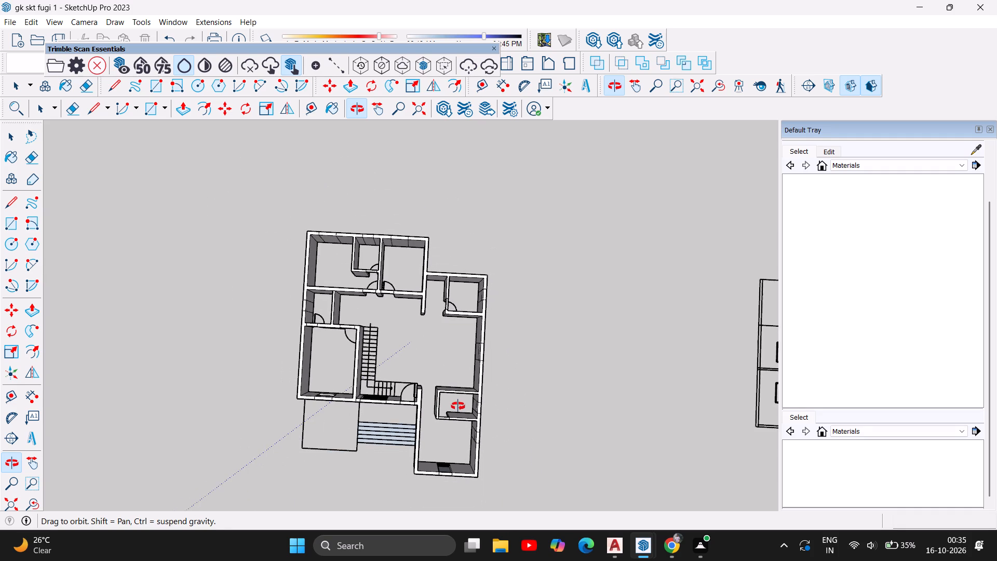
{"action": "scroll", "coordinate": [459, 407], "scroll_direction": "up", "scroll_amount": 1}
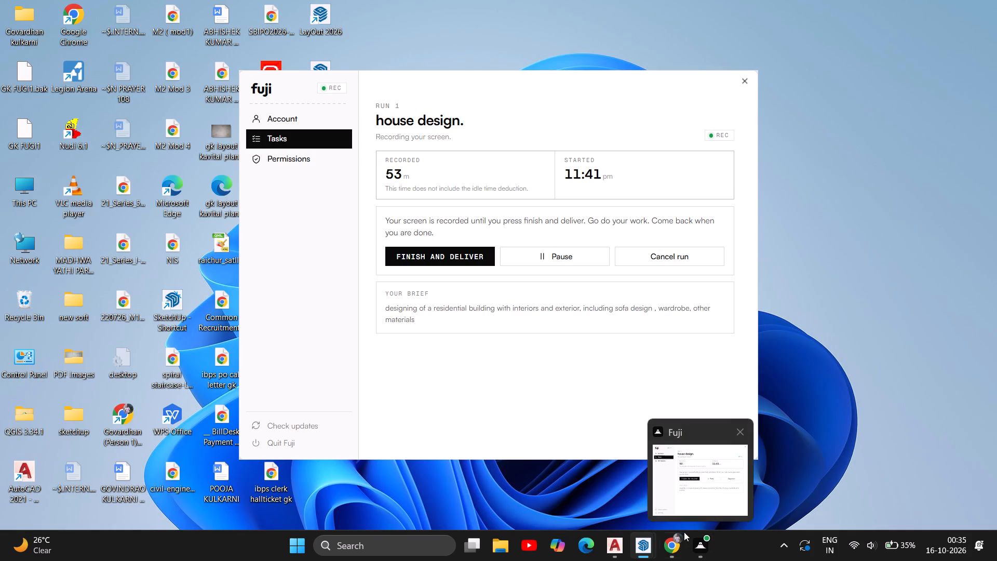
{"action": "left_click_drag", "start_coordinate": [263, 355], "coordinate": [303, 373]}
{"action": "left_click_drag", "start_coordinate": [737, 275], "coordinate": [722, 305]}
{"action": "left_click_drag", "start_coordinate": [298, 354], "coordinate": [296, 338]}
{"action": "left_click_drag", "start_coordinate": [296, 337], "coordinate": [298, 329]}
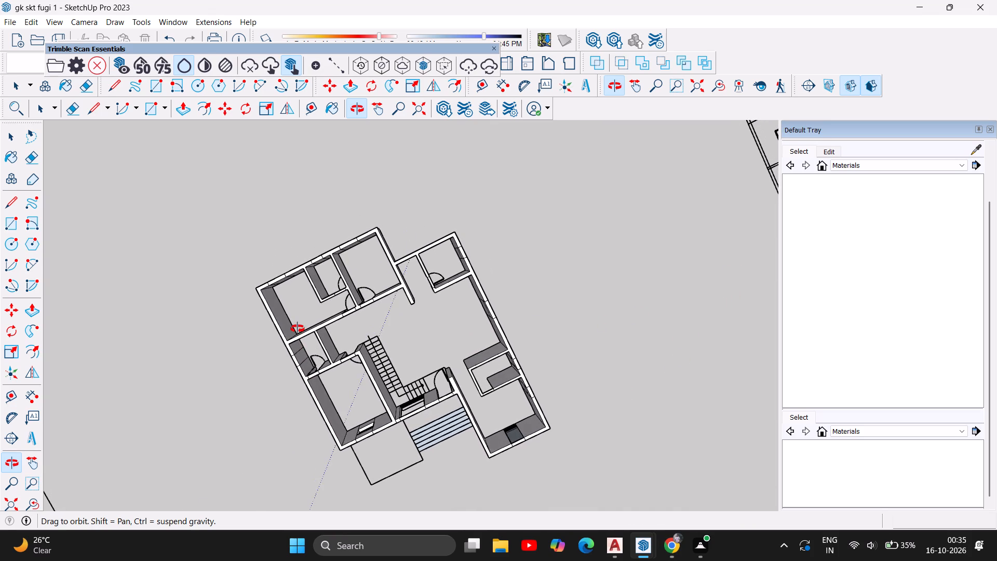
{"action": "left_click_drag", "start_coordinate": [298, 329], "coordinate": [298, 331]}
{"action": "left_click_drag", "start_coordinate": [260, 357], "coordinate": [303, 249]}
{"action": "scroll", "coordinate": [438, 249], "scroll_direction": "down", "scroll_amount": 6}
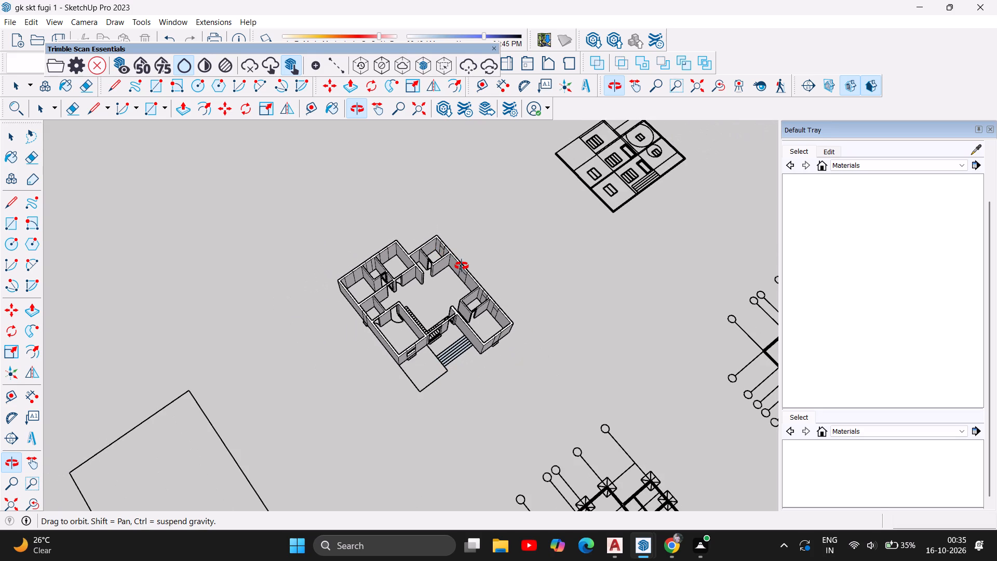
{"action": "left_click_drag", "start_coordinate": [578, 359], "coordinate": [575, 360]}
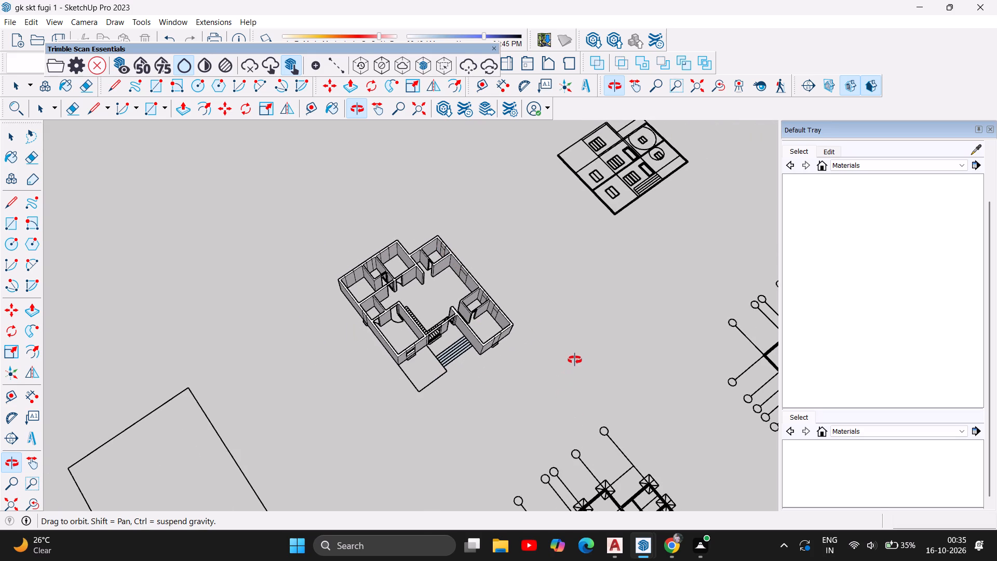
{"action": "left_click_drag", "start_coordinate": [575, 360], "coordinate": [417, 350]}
Examine the interior from above, checking the room partitions, door openings, internal staircase and small room near the entrance.
{"action": "scroll", "coordinate": [416, 346], "scroll_direction": "up", "scroll_amount": 3}
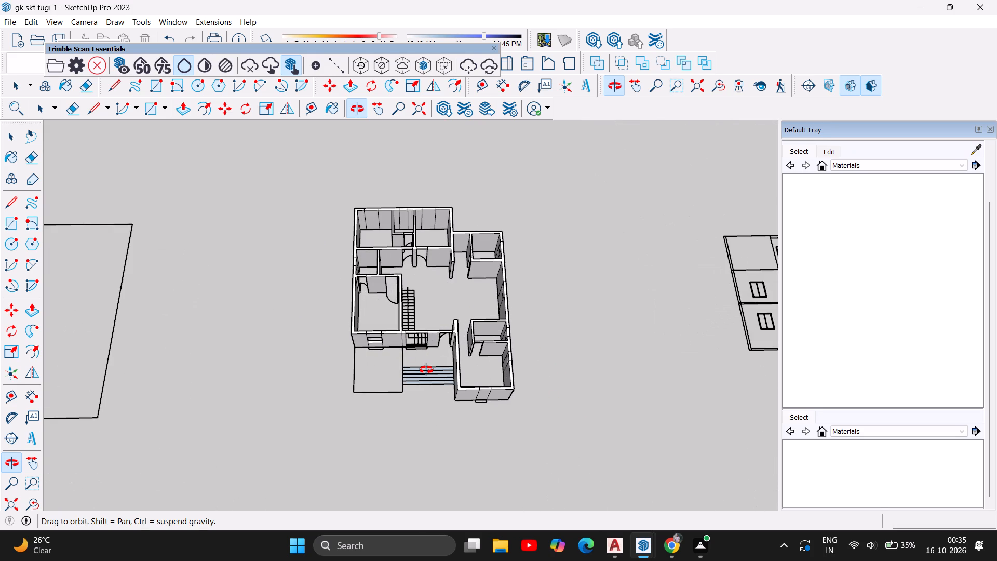
{"action": "scroll", "coordinate": [426, 370], "scroll_direction": "up", "scroll_amount": 1}
{"action": "scroll", "coordinate": [466, 357], "scroll_direction": "up", "scroll_amount": 2}
{"action": "scroll", "coordinate": [527, 407], "scroll_direction": "up", "scroll_amount": 2}
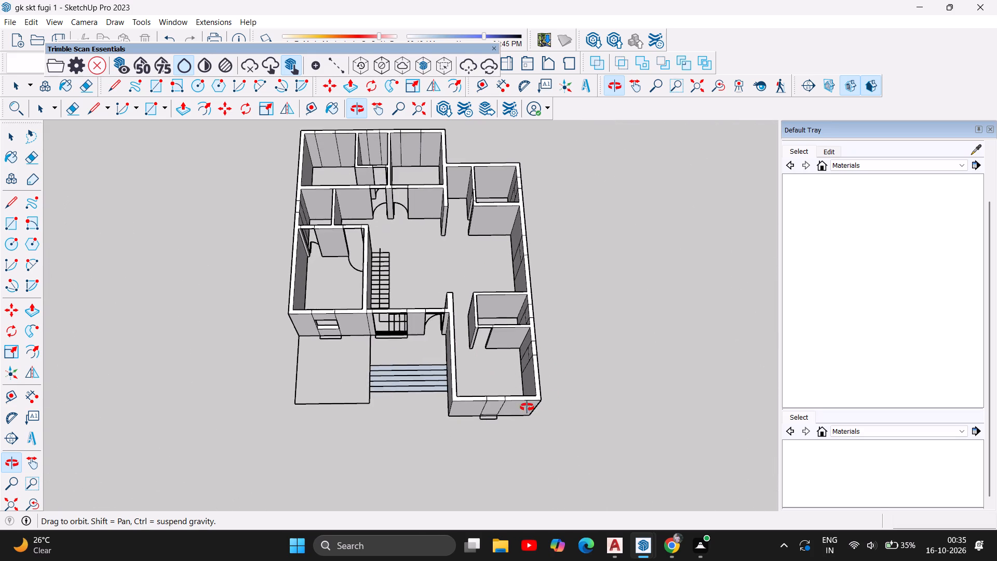
{"action": "scroll", "coordinate": [527, 407], "scroll_direction": "up", "scroll_amount": 3}
{"action": "scroll", "coordinate": [527, 407], "scroll_direction": "down", "scroll_amount": 5}
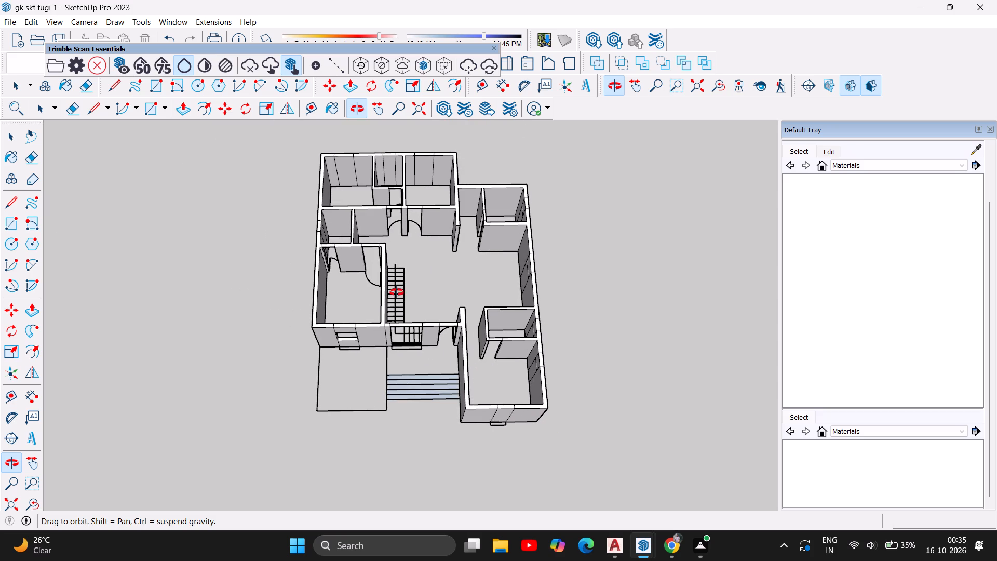
{"action": "scroll", "coordinate": [362, 247], "scroll_direction": "up", "scroll_amount": 8}
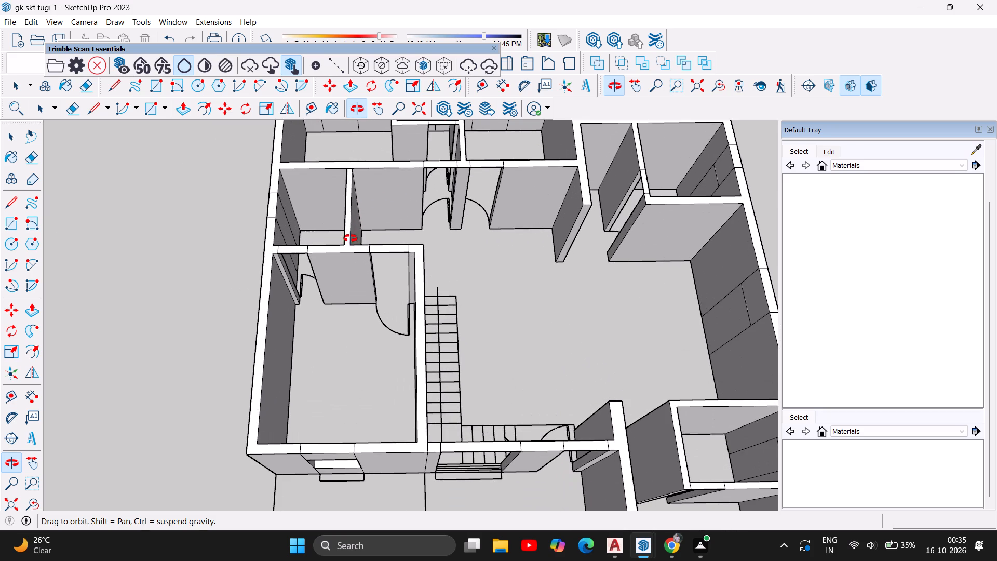
{"action": "scroll", "coordinate": [398, 291], "scroll_direction": "up", "scroll_amount": 4}
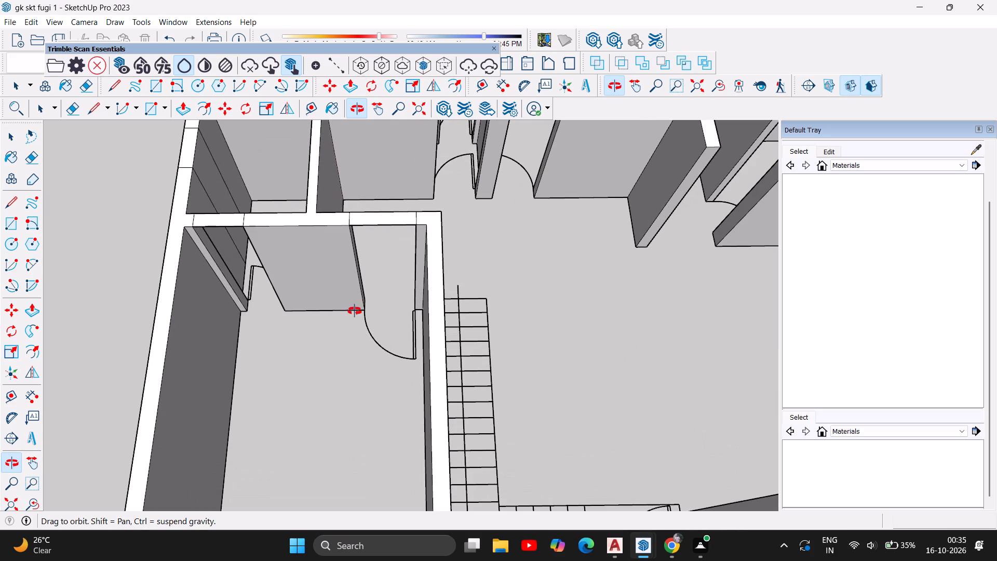
{"action": "scroll", "coordinate": [355, 311], "scroll_direction": "down", "scroll_amount": 6}
{"action": "scroll", "coordinate": [372, 373], "scroll_direction": "up", "scroll_amount": 2}
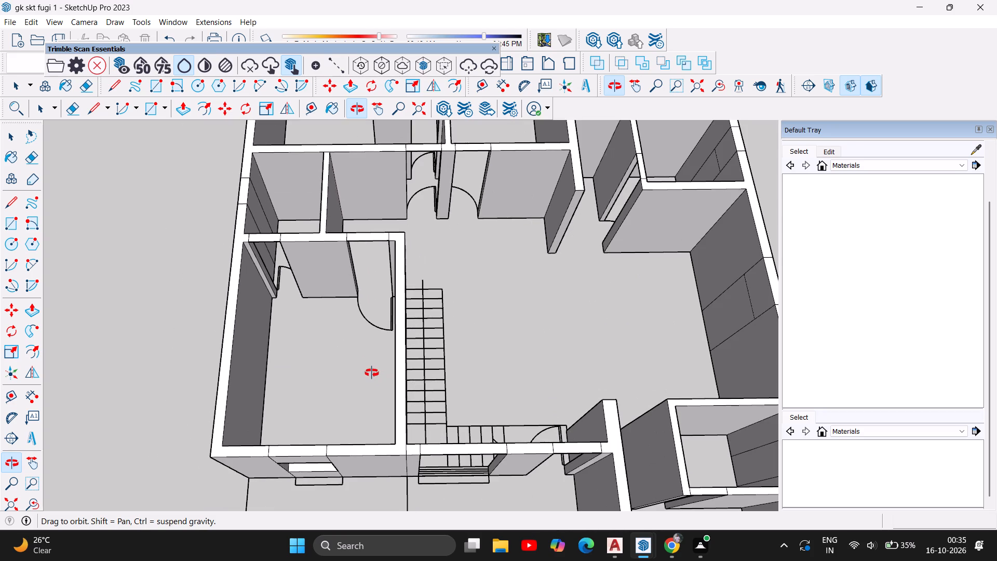
{"action": "scroll", "coordinate": [372, 373], "scroll_direction": "up", "scroll_amount": 2}
{"action": "scroll", "coordinate": [371, 376], "scroll_direction": "down", "scroll_amount": 6}
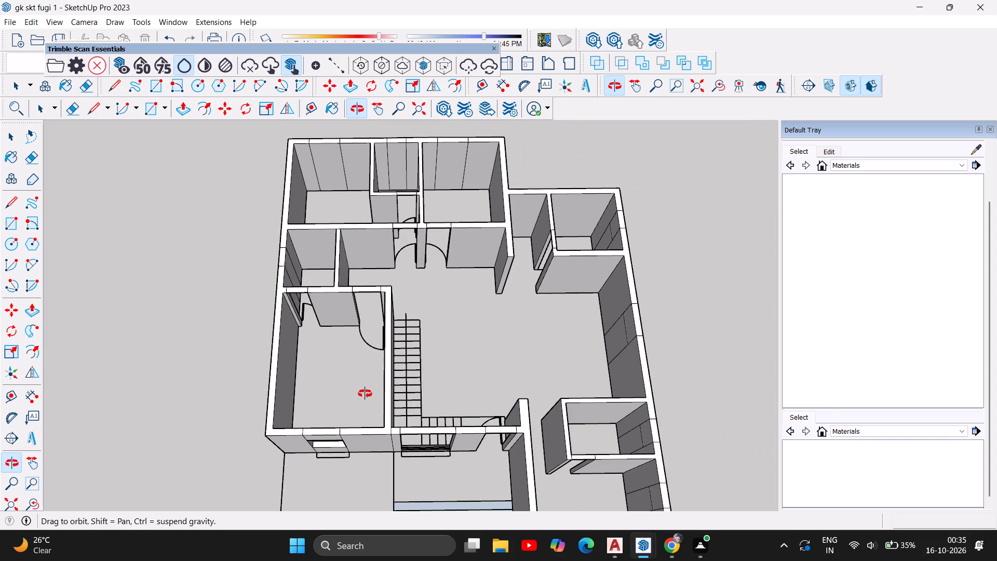
{"action": "scroll", "coordinate": [395, 328], "scroll_direction": "down", "scroll_amount": 4}
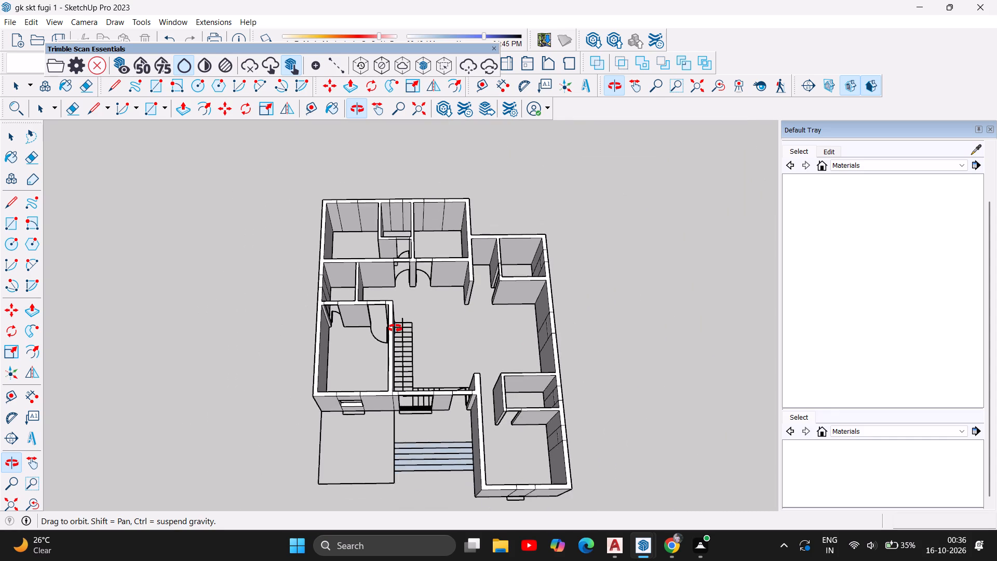
{"action": "scroll", "coordinate": [395, 328], "scroll_direction": "down", "scroll_amount": 1}
{"action": "scroll", "coordinate": [475, 339], "scroll_direction": "up", "scroll_amount": 3}
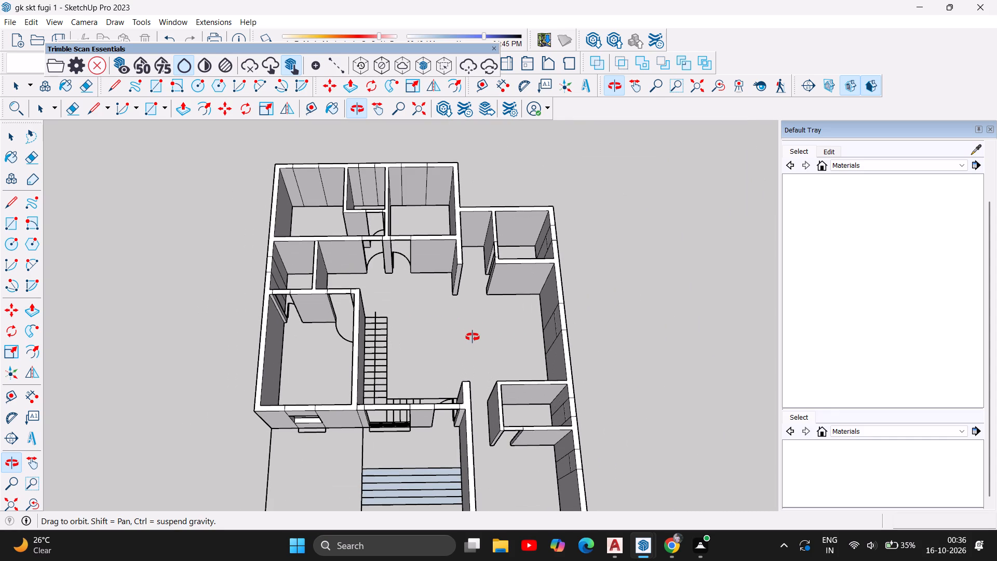
{"action": "scroll", "coordinate": [474, 343], "scroll_direction": "up", "scroll_amount": 1}
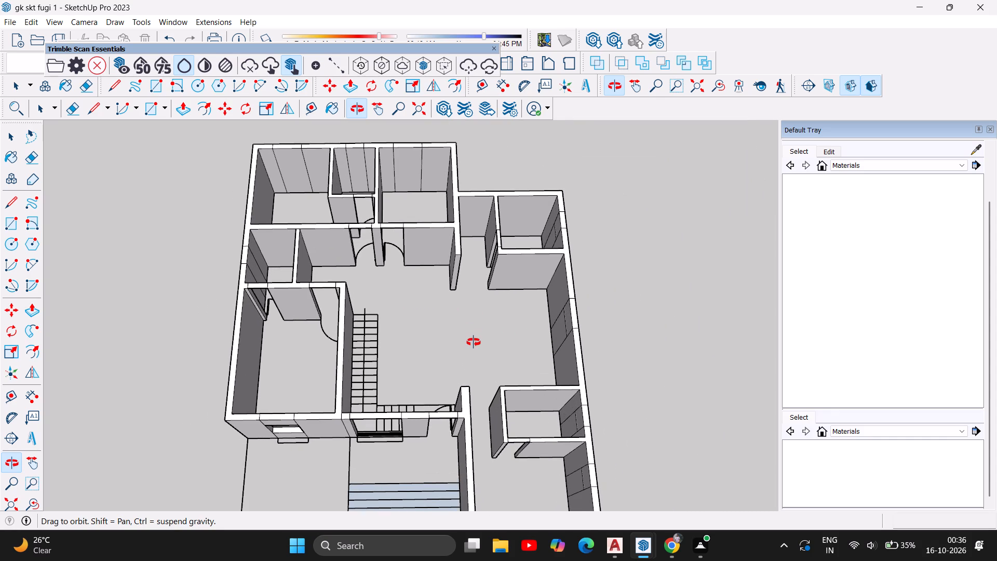
{"action": "scroll", "coordinate": [451, 304], "scroll_direction": "down", "scroll_amount": 5}
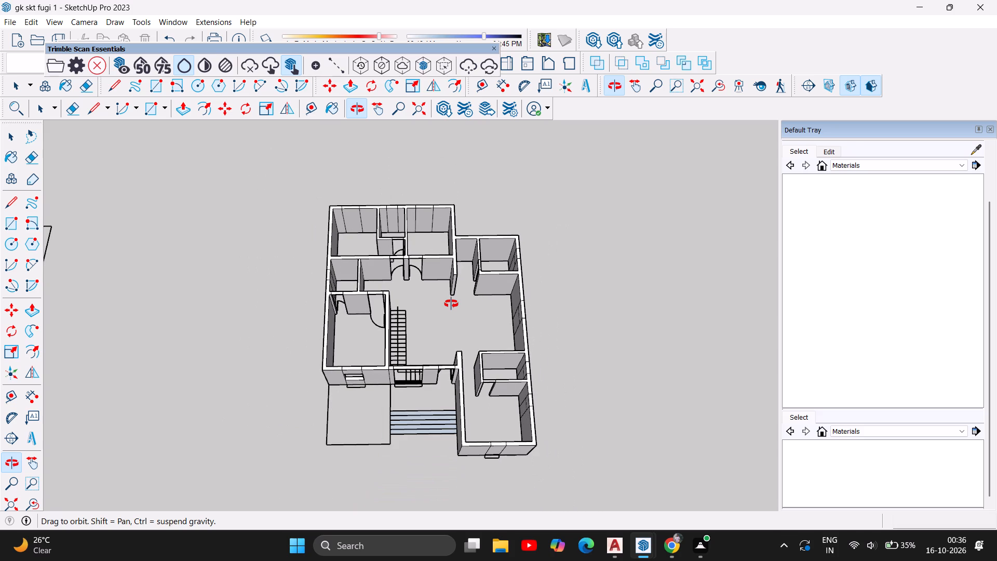
{"action": "scroll", "coordinate": [487, 355], "scroll_direction": "up", "scroll_amount": 9}
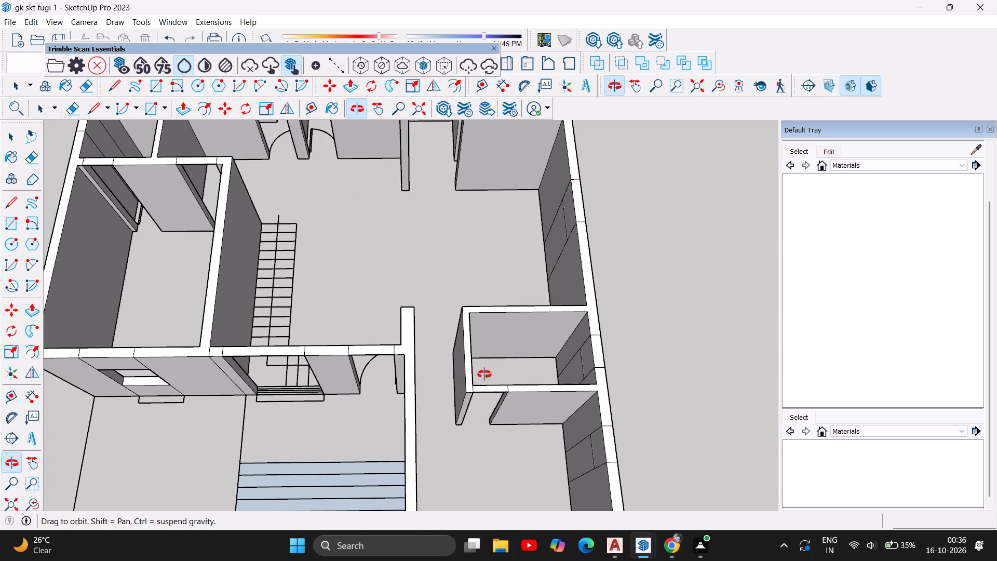
{"action": "scroll", "coordinate": [449, 337], "scroll_direction": "down", "scroll_amount": 2}
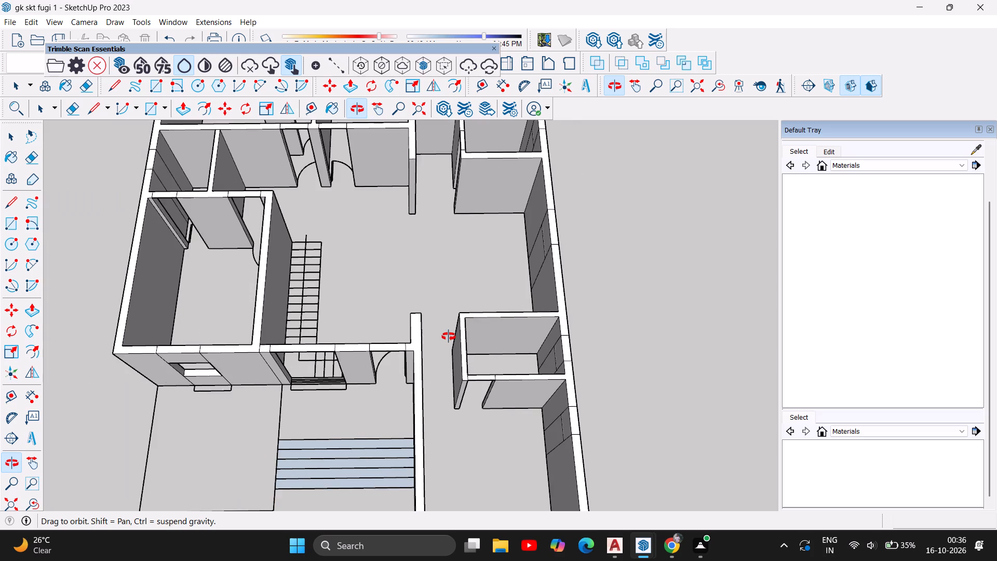
{"action": "scroll", "coordinate": [449, 337], "scroll_direction": "down", "scroll_amount": 2}
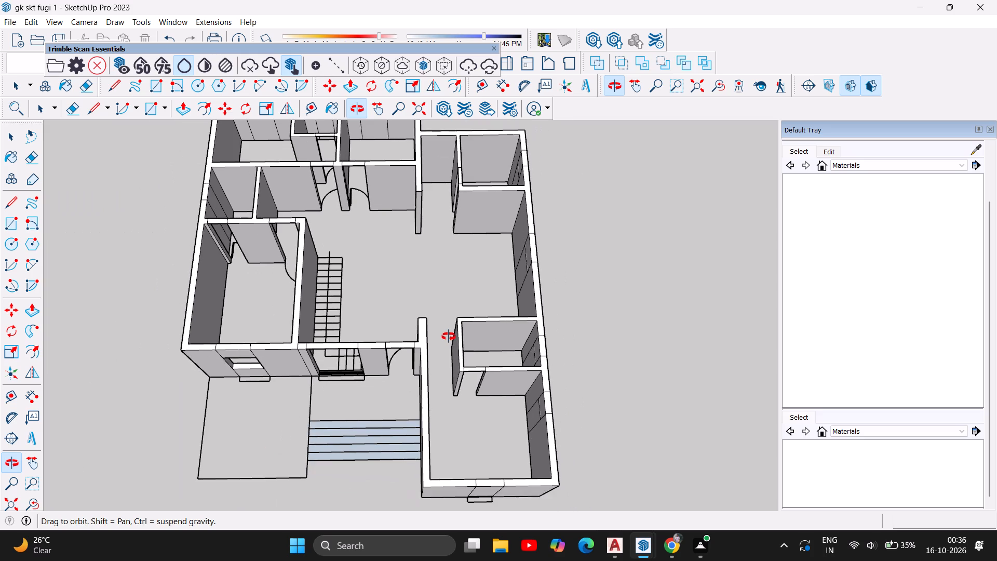
{"action": "scroll", "coordinate": [449, 337], "scroll_direction": "down", "scroll_amount": 4}
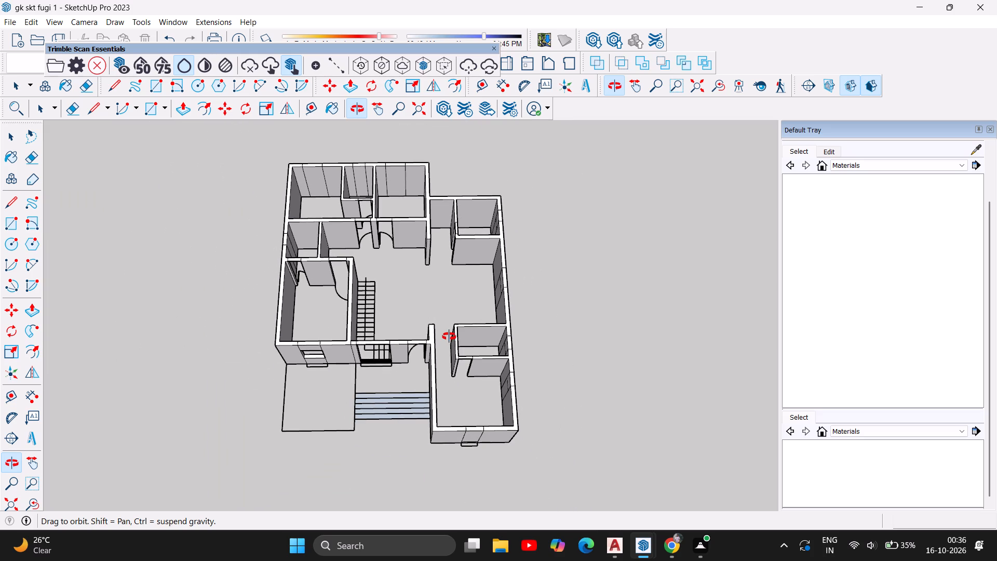
{"action": "scroll", "coordinate": [450, 337], "scroll_direction": "down", "scroll_amount": 5}
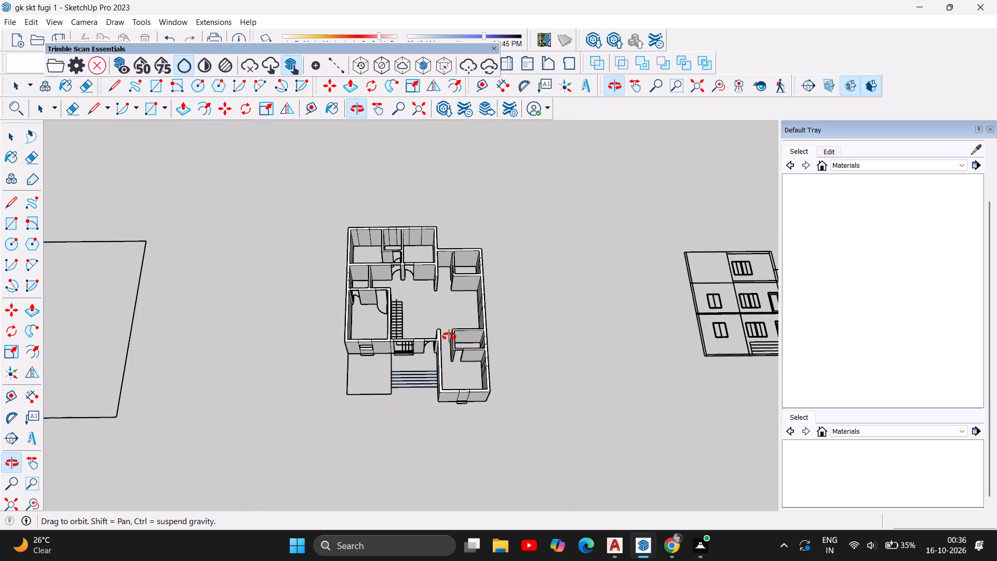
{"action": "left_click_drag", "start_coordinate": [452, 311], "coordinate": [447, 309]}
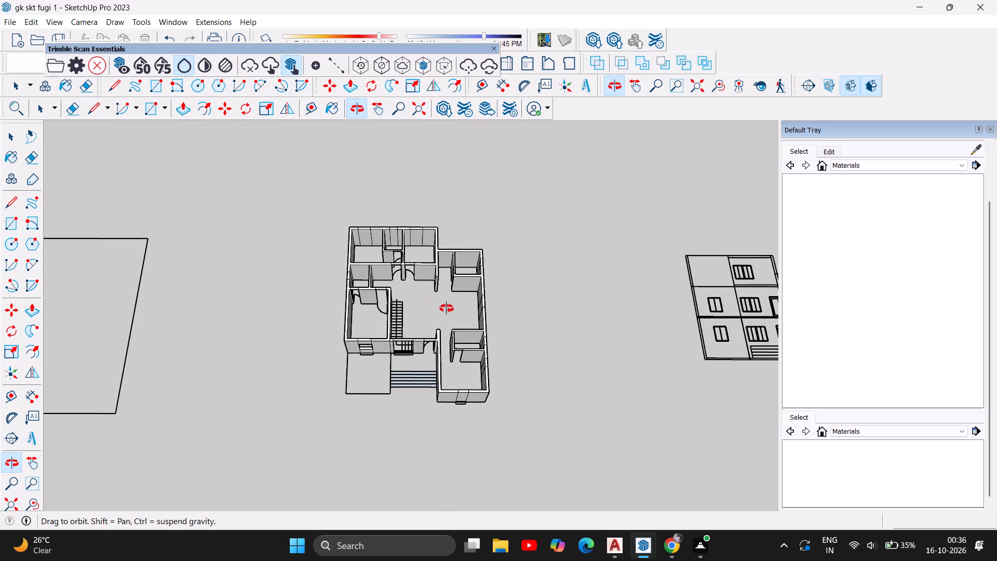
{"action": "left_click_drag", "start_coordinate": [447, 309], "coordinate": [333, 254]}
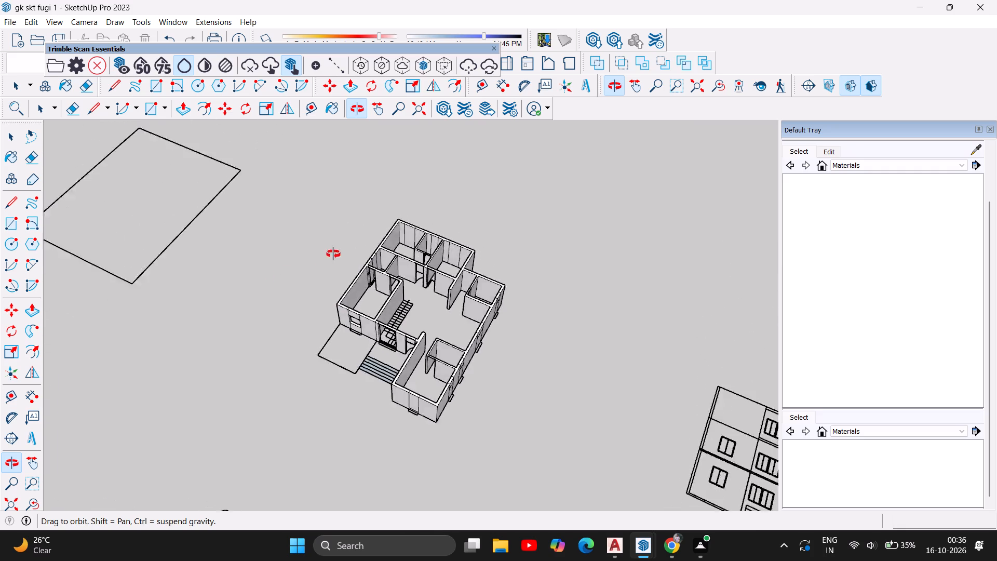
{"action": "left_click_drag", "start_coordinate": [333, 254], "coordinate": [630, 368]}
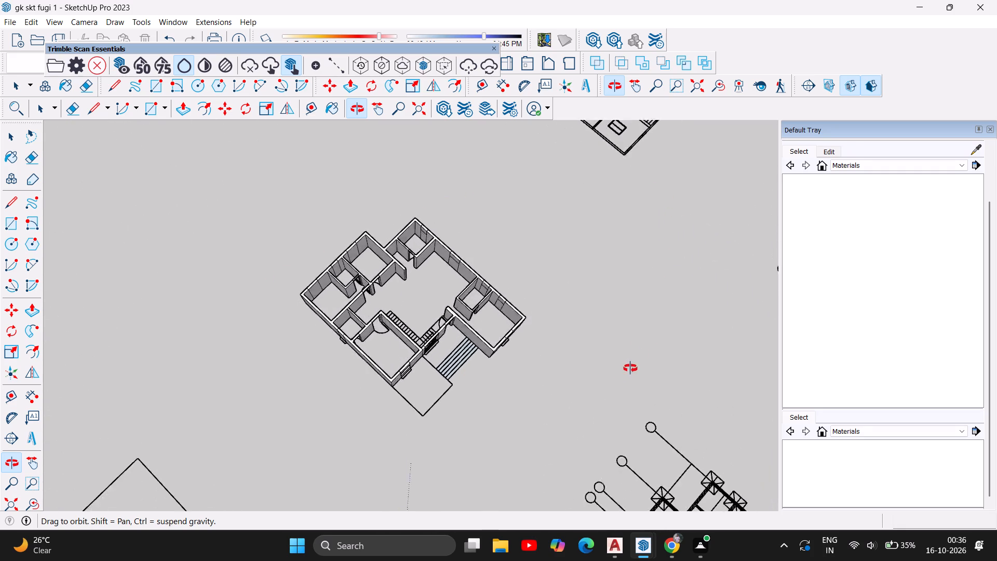
Examine the house from all sides, checking the outer walls, closed openings and entrance side.
{"action": "left_click_drag", "start_coordinate": [630, 368], "coordinate": [601, 183]}
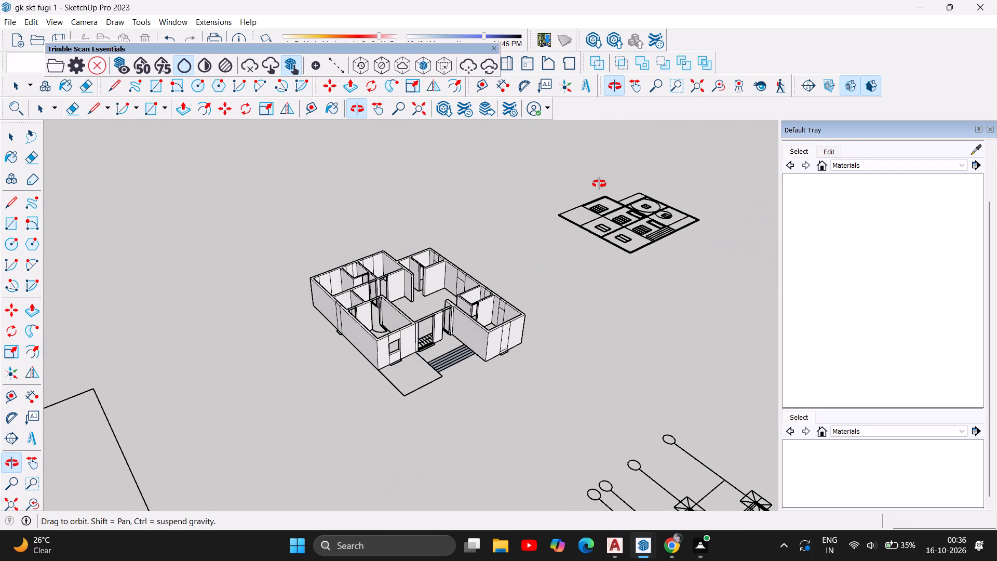
{"action": "left_click_drag", "start_coordinate": [287, 347], "coordinate": [595, 251]}
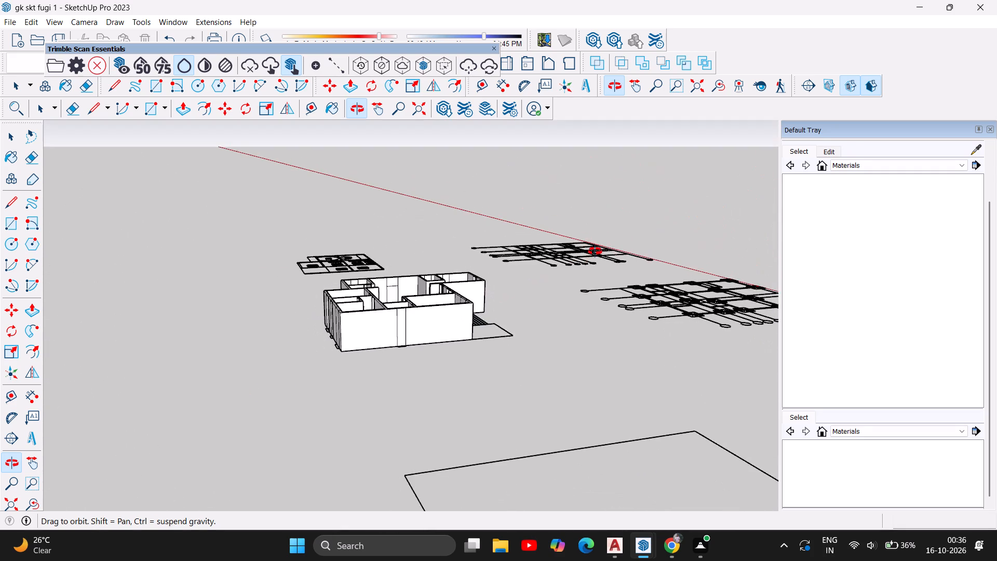
{"action": "left_click_drag", "start_coordinate": [595, 251], "coordinate": [113, 266]}
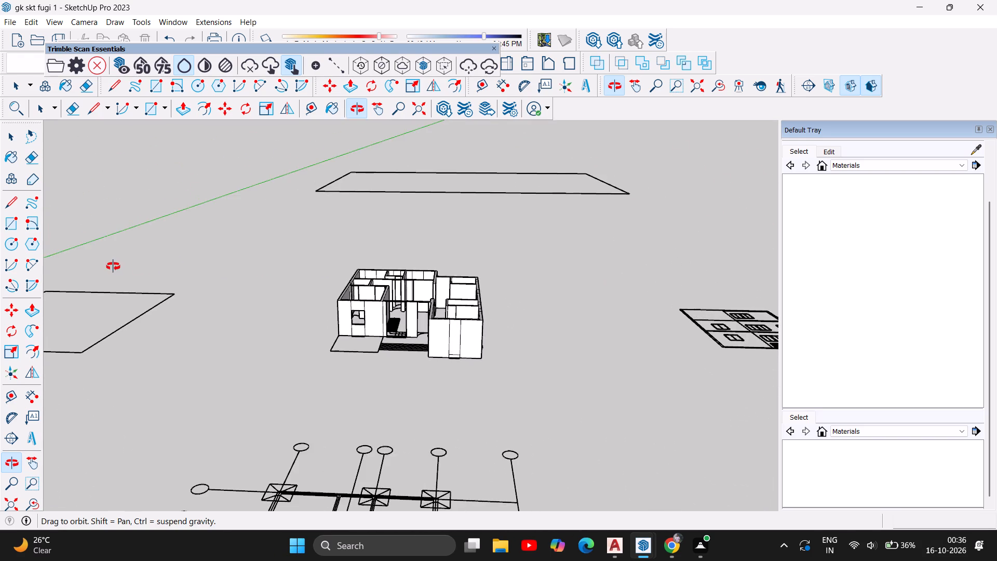
{"action": "left_click_drag", "start_coordinate": [113, 266], "coordinate": [587, 252]}
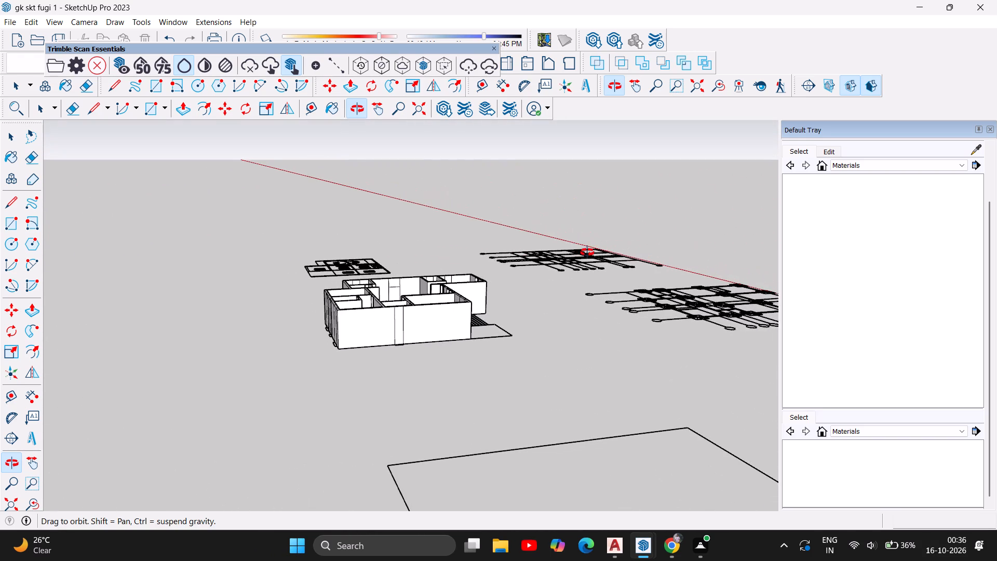
{"action": "left_click_drag", "start_coordinate": [587, 252], "coordinate": [176, 282]}
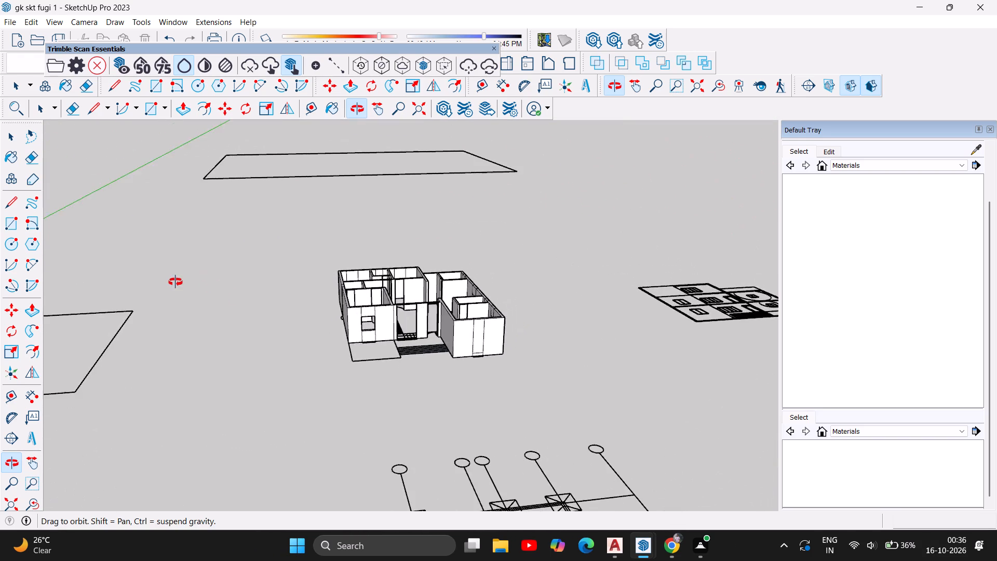
{"action": "left_click_drag", "start_coordinate": [176, 282], "coordinate": [138, 274]}
{"action": "scroll", "coordinate": [477, 308], "scroll_direction": "up", "scroll_amount": 3}
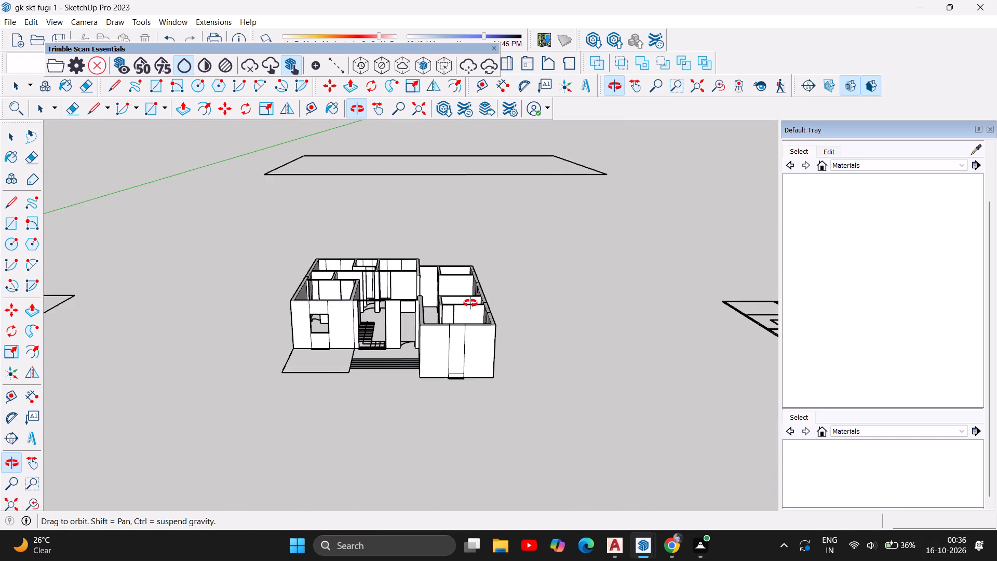
{"action": "scroll", "coordinate": [470, 303], "scroll_direction": "up", "scroll_amount": 3}
{"action": "left_click_drag", "start_coordinate": [500, 371], "coordinate": [307, 345]}
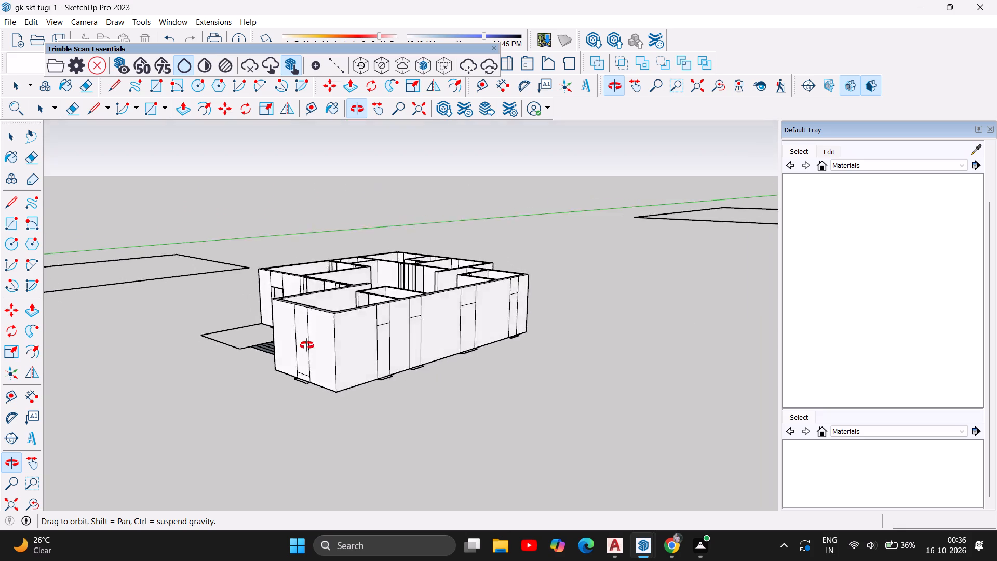
{"action": "left_click_drag", "start_coordinate": [307, 345], "coordinate": [181, 340]}
{"action": "left_click_drag", "start_coordinate": [580, 354], "coordinate": [341, 364]}
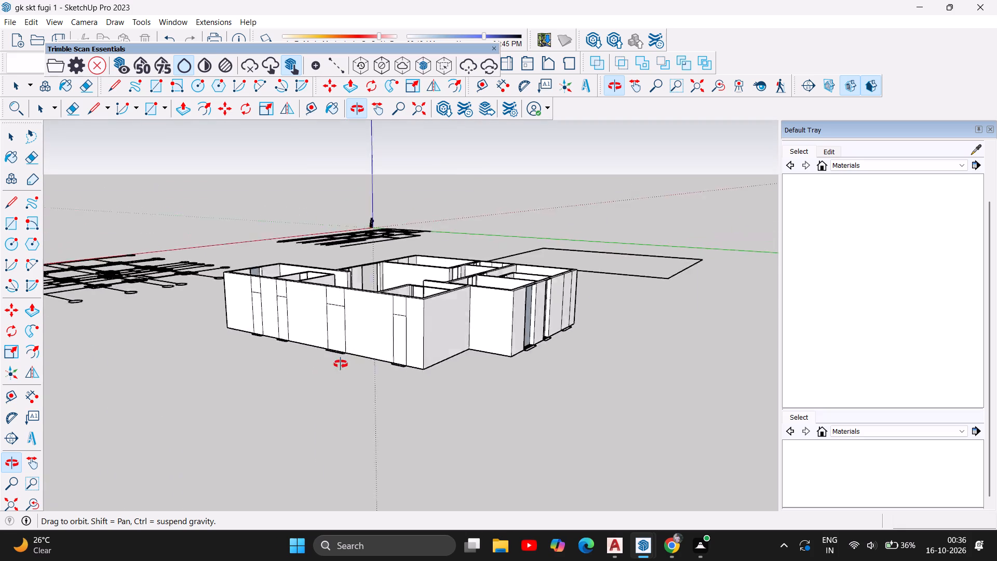
{"action": "left_click_drag", "start_coordinate": [341, 364], "coordinate": [239, 364]}
{"action": "left_click_drag", "start_coordinate": [665, 330], "coordinate": [415, 353]}
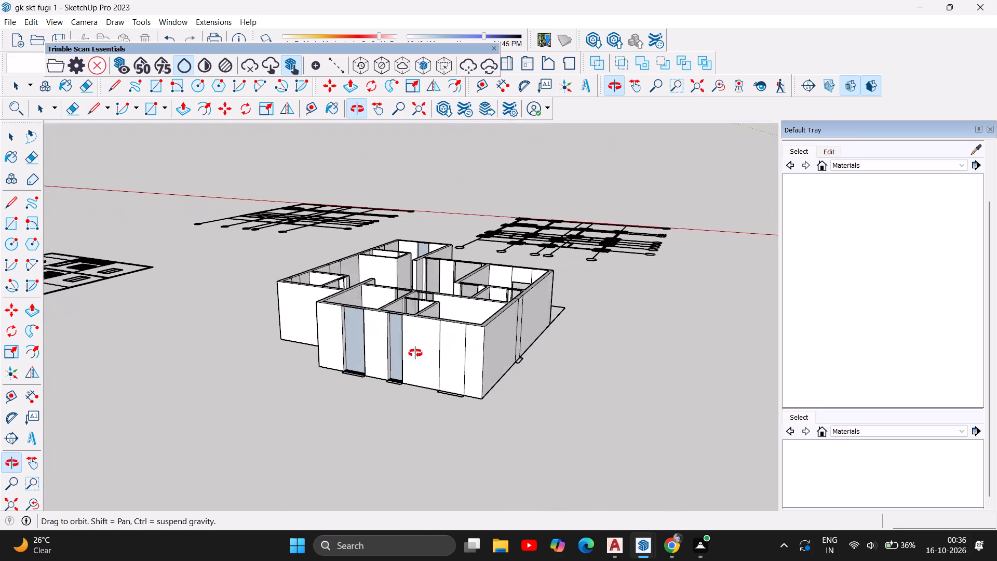
{"action": "left_click_drag", "start_coordinate": [415, 353], "coordinate": [231, 360]}
{"action": "left_click_drag", "start_coordinate": [592, 359], "coordinate": [453, 375]}
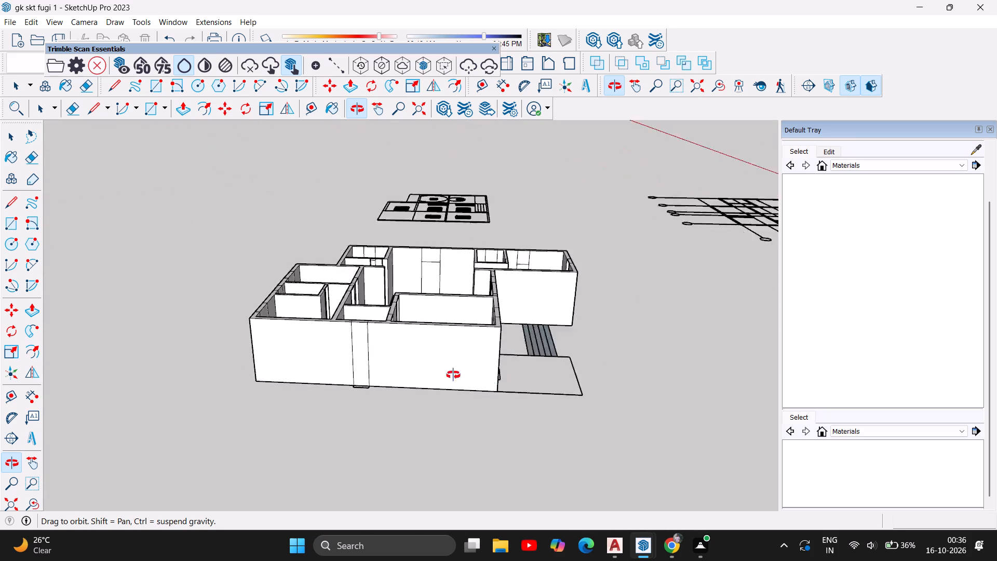
{"action": "left_click_drag", "start_coordinate": [453, 375], "coordinate": [329, 372]}
{"action": "left_click_drag", "start_coordinate": [618, 356], "coordinate": [413, 364]}
Examine the house together with the surrounding imported plan drawings, and look over its entrance side from above.
{"action": "scroll", "coordinate": [435, 372], "scroll_direction": "down", "scroll_amount": 3}
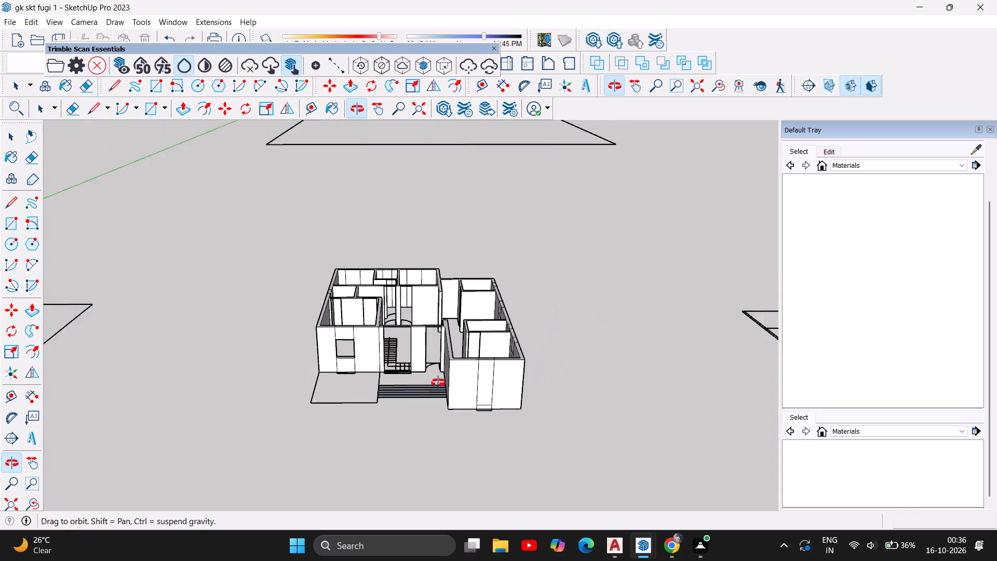
{"action": "scroll", "coordinate": [438, 383], "scroll_direction": "down", "scroll_amount": 3}
{"action": "scroll", "coordinate": [543, 387], "scroll_direction": "down", "scroll_amount": 11}
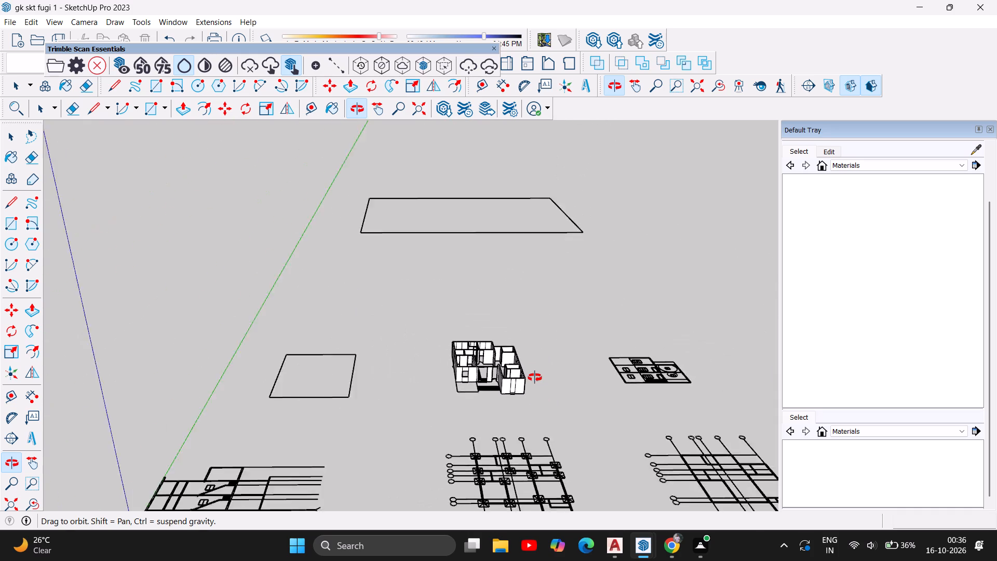
{"action": "scroll", "coordinate": [535, 378], "scroll_direction": "down", "scroll_amount": 3}
{"action": "left_click_drag", "start_coordinate": [485, 416], "coordinate": [492, 535]}
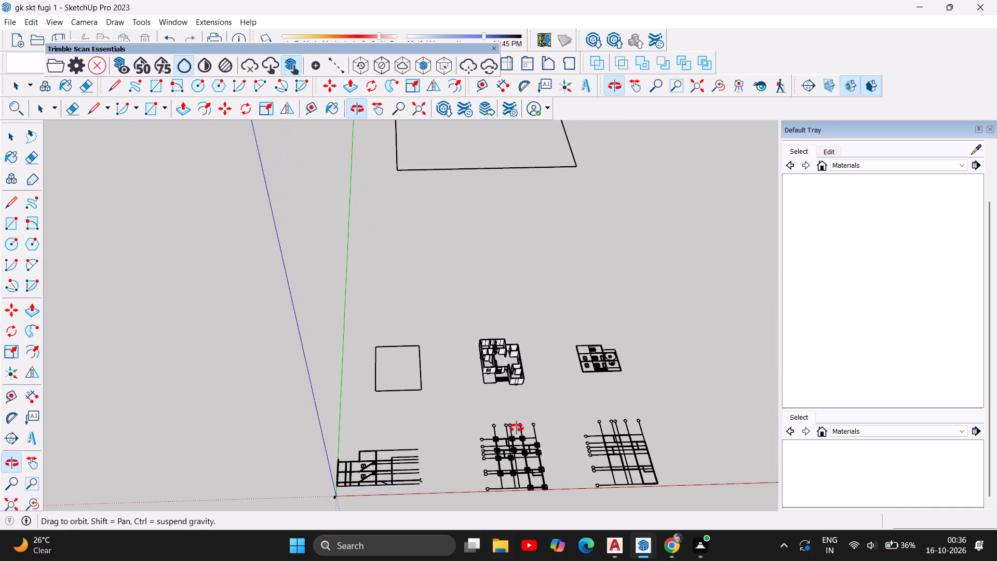
{"action": "left_click_drag", "start_coordinate": [553, 368], "coordinate": [549, 394]}
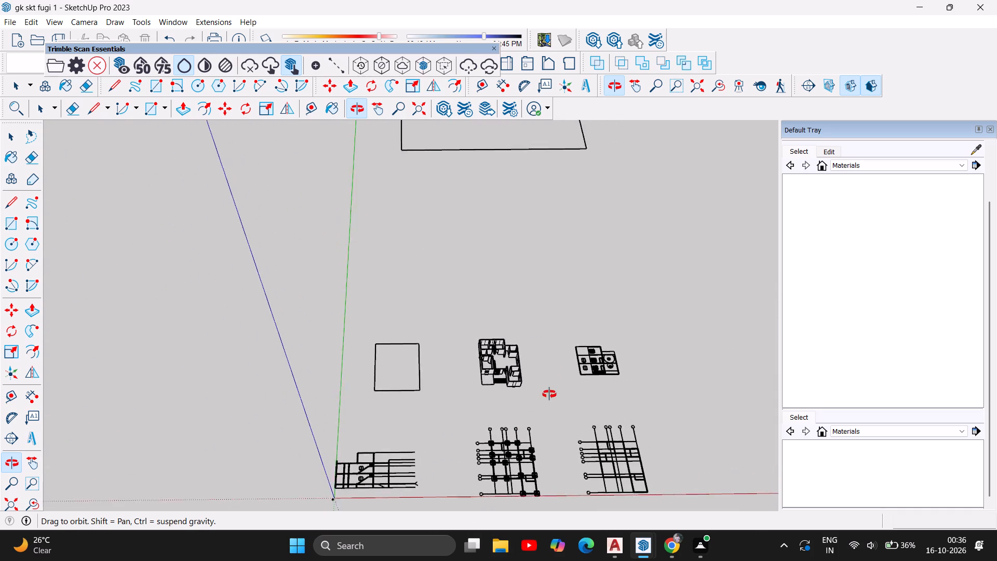
{"action": "left_click_drag", "start_coordinate": [549, 394], "coordinate": [539, 333]}
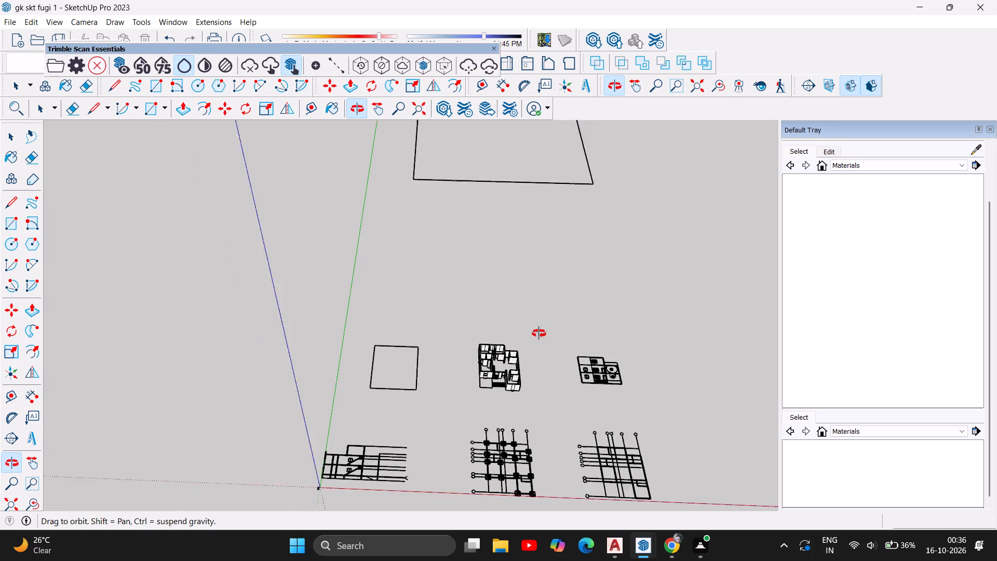
{"action": "left_click_drag", "start_coordinate": [539, 333], "coordinate": [531, 304]}
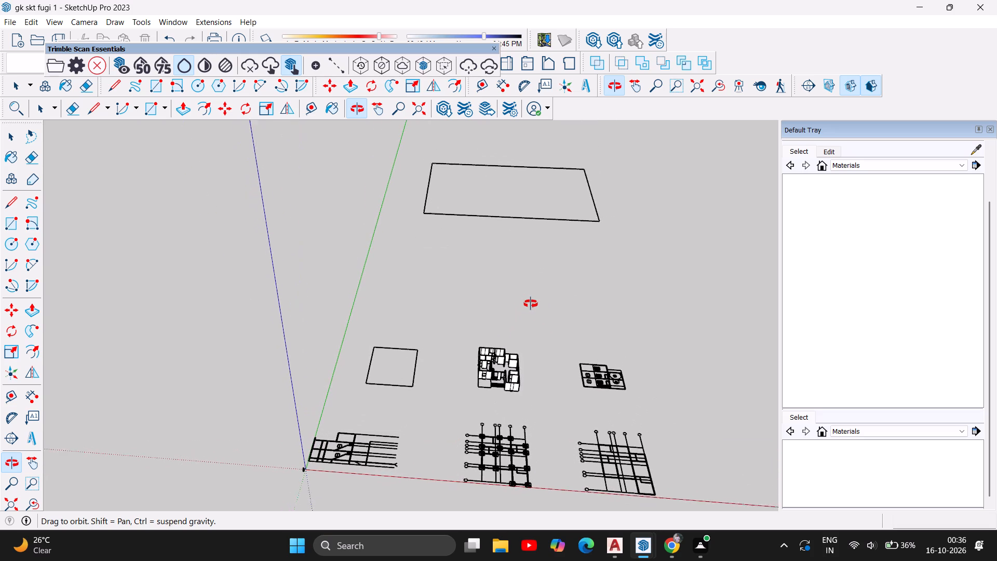
{"action": "left_click_drag", "start_coordinate": [531, 304], "coordinate": [531, 303]}
{"action": "scroll", "coordinate": [514, 385], "scroll_direction": "up", "scroll_amount": 1}
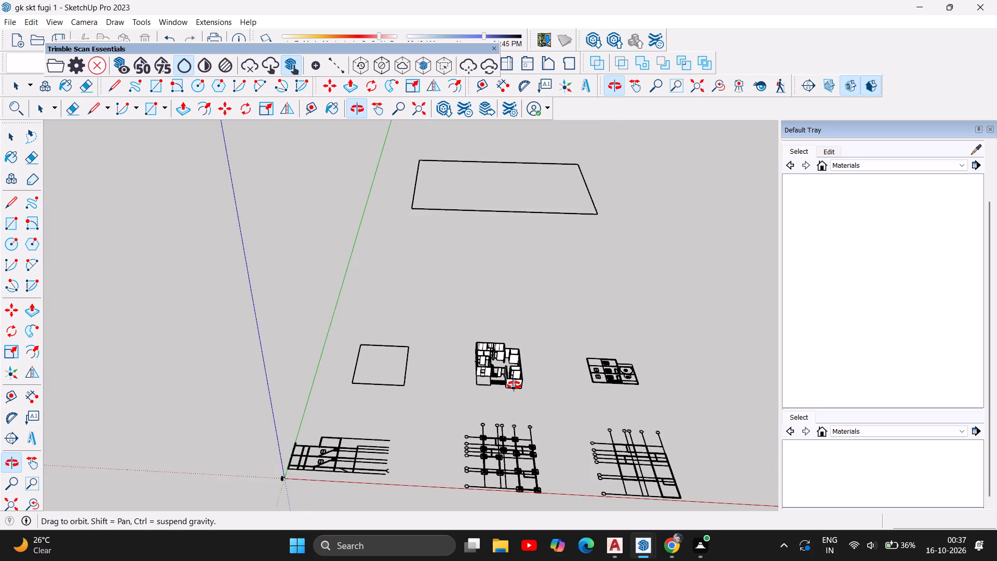
{"action": "scroll", "coordinate": [513, 385], "scroll_direction": "up", "scroll_amount": 7}
{"action": "scroll", "coordinate": [503, 341], "scroll_direction": "up", "scroll_amount": 1}
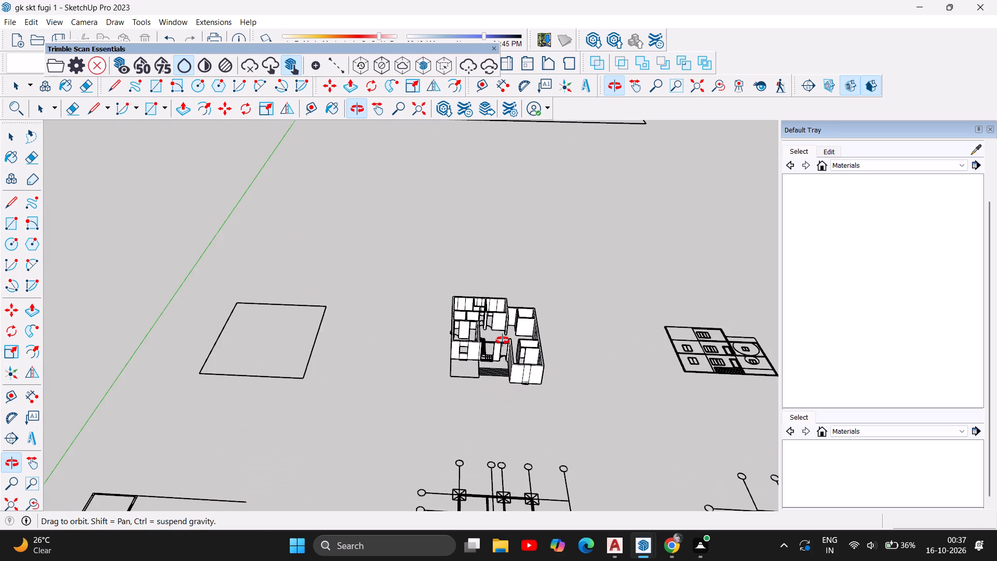
{"action": "scroll", "coordinate": [503, 341], "scroll_direction": "up", "scroll_amount": 8}
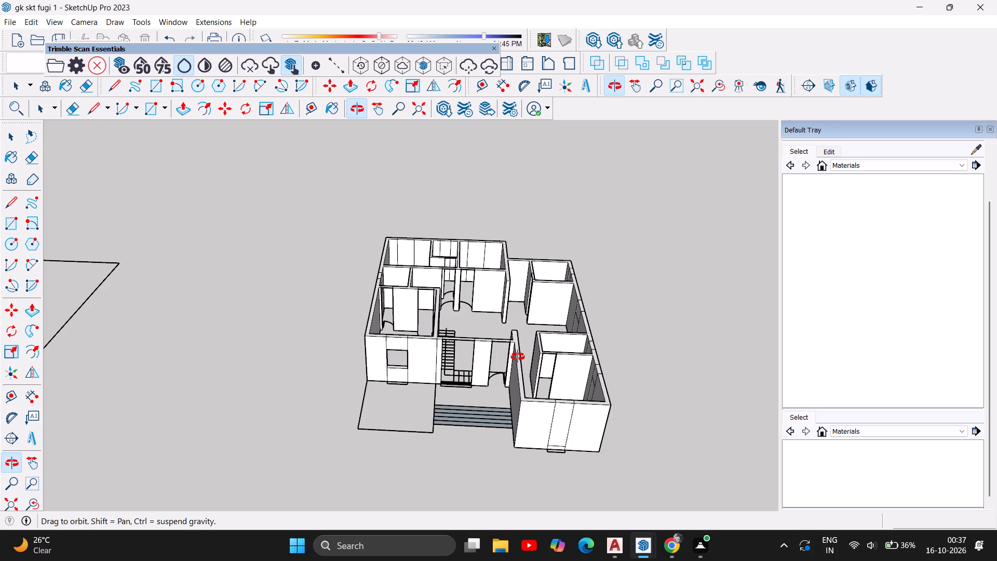
Save the house model.
{"action": "key", "text": "ctrl+s"}
Draw a rectangle about 5'9" by 9" across the base of the entrance-side wall opening in front of the internal staircase.
{"action": "scroll", "coordinate": [618, 343], "scroll_direction": "down", "scroll_amount": 5}
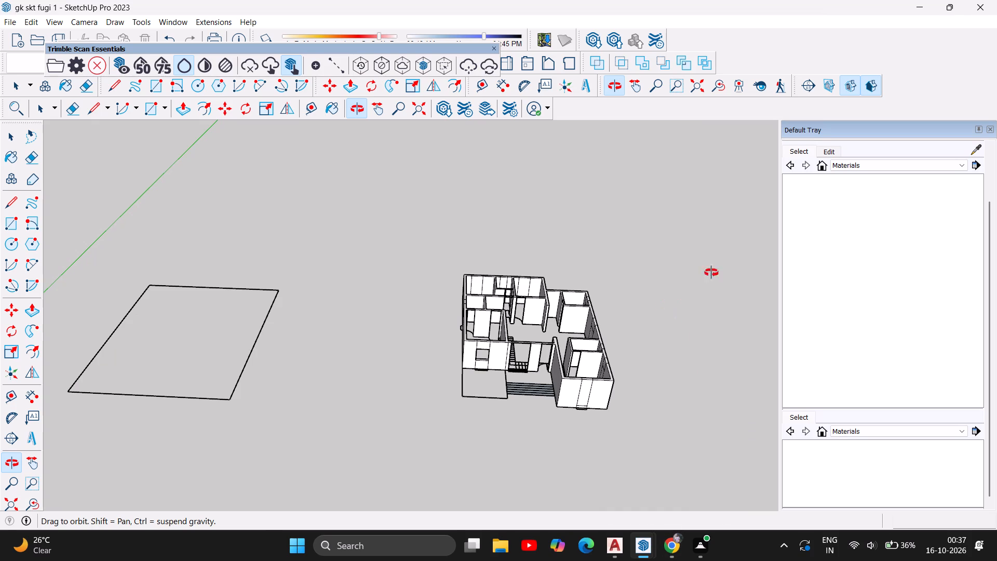
{"action": "left_click_drag", "start_coordinate": [673, 358], "coordinate": [631, 348]}
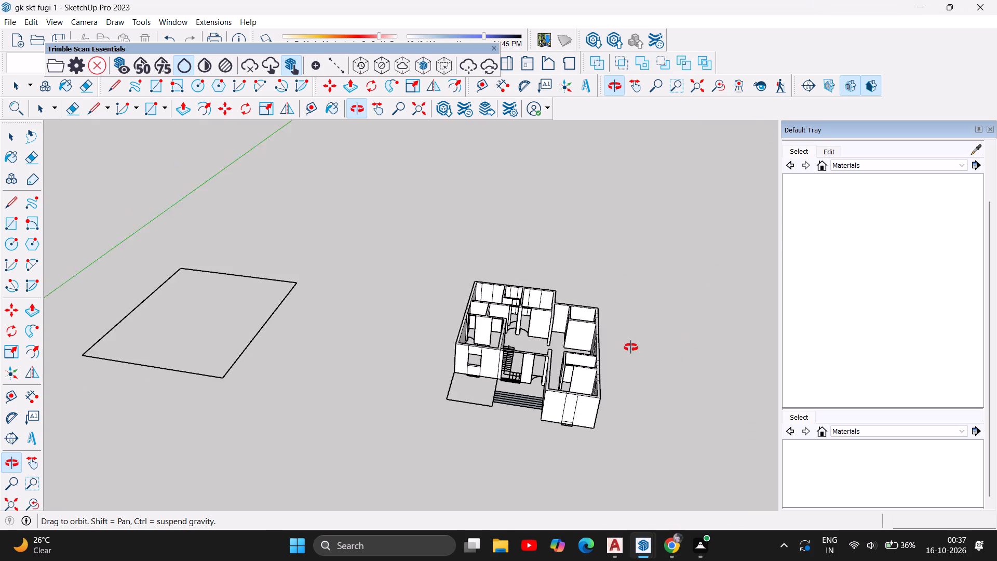
{"action": "left_click_drag", "start_coordinate": [631, 348], "coordinate": [651, 298]}
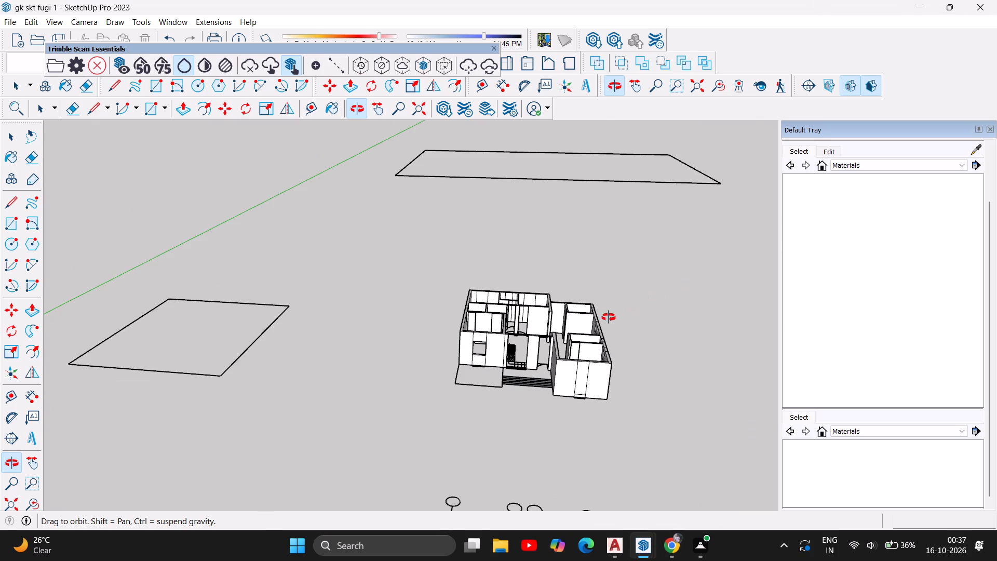
{"action": "scroll", "coordinate": [569, 336], "scroll_direction": "up", "scroll_amount": 5}
{"action": "scroll", "coordinate": [525, 406], "scroll_direction": "up", "scroll_amount": 3}
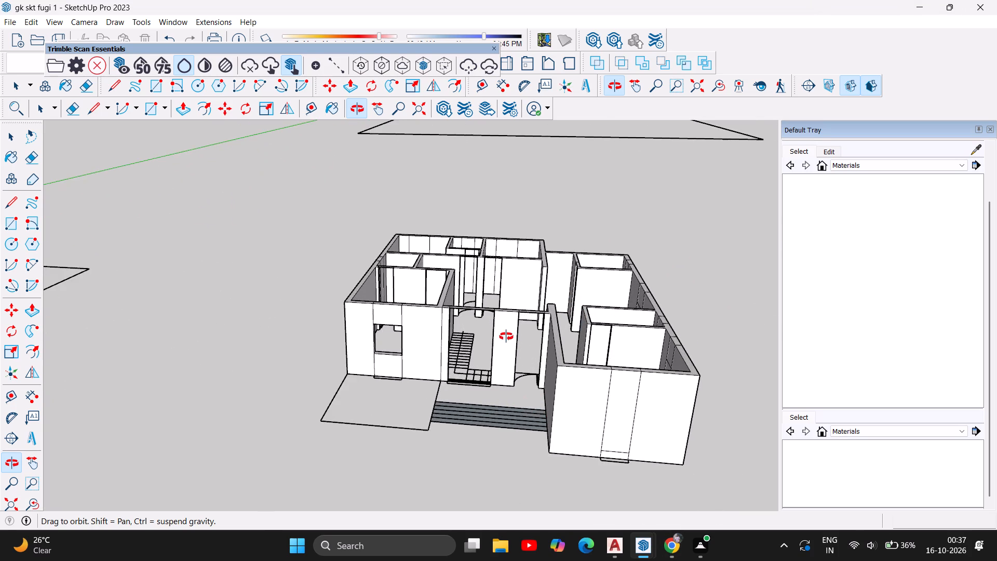
{"action": "scroll", "coordinate": [506, 336], "scroll_direction": "up", "scroll_amount": 4}
{"action": "scroll", "coordinate": [368, 279], "scroll_direction": "down", "scroll_amount": 5}
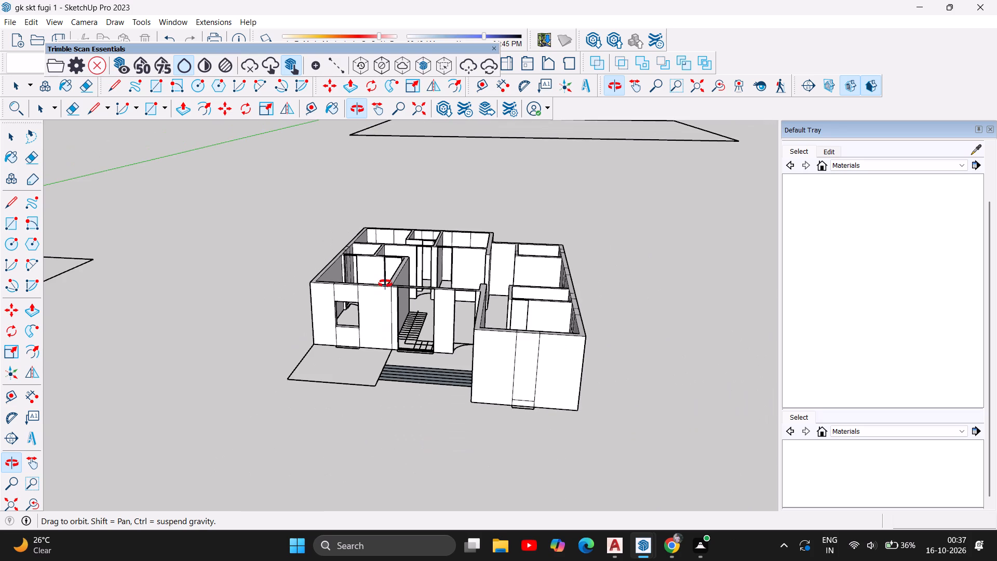
{"action": "scroll", "coordinate": [444, 291], "scroll_direction": "up", "scroll_amount": 3}
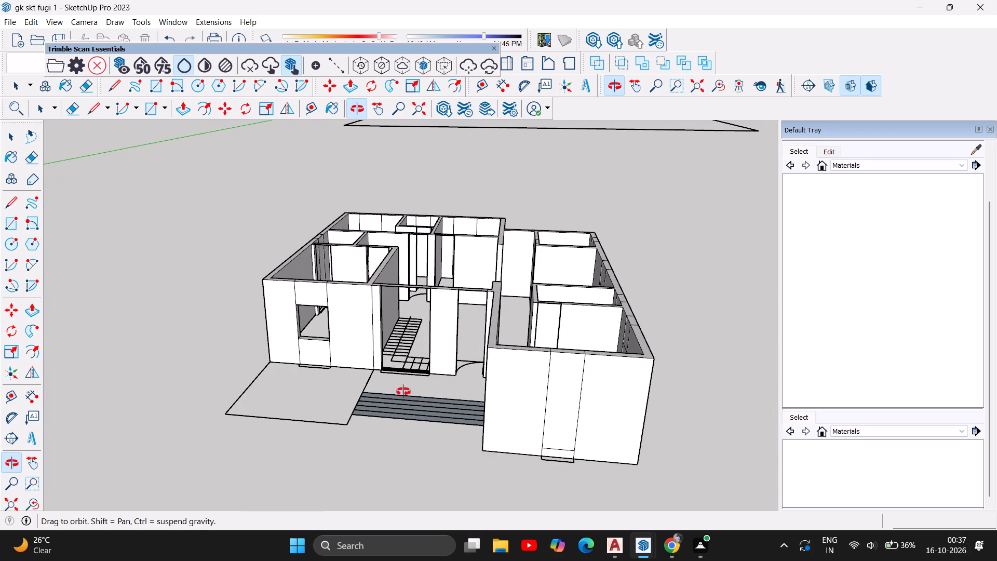
{"action": "scroll", "coordinate": [400, 382], "scroll_direction": "up", "scroll_amount": 4}
{"action": "left_click_drag", "start_coordinate": [405, 379], "coordinate": [454, 502]}
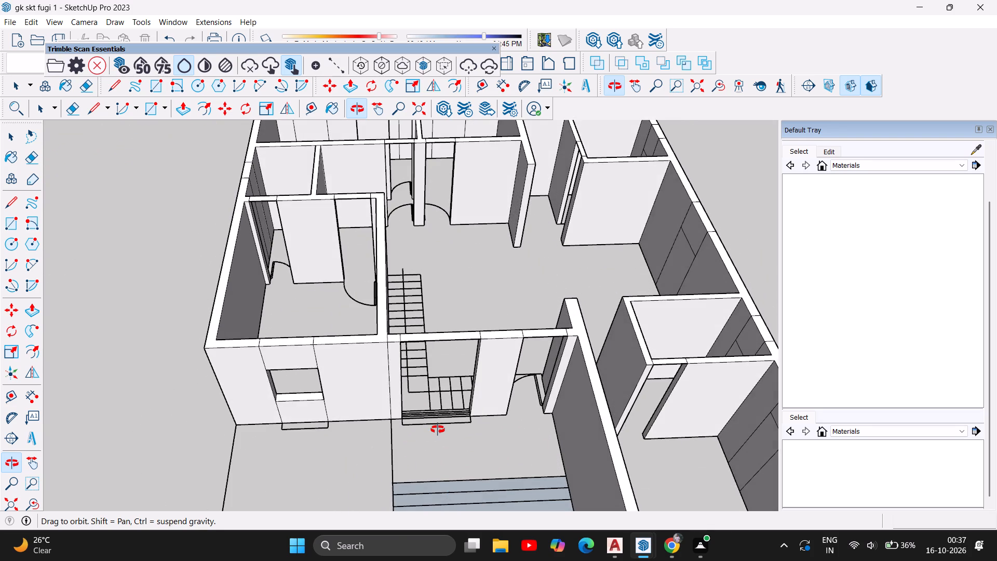
{"action": "scroll", "coordinate": [438, 428], "scroll_direction": "up", "scroll_amount": 3}
{"action": "scroll", "coordinate": [471, 400], "scroll_direction": "up", "scroll_amount": 6}
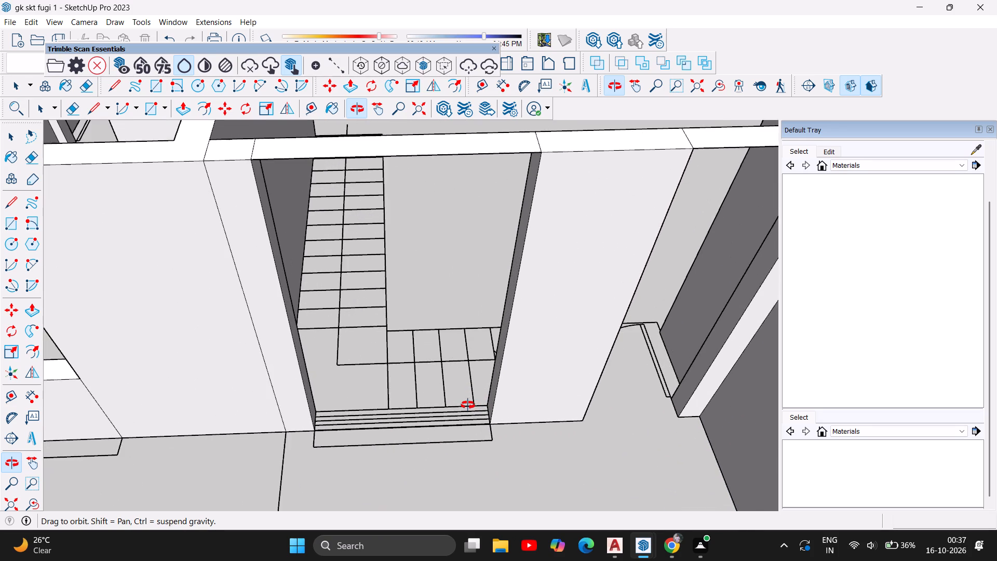
{"action": "scroll", "coordinate": [468, 405], "scroll_direction": "up", "scroll_amount": 1}
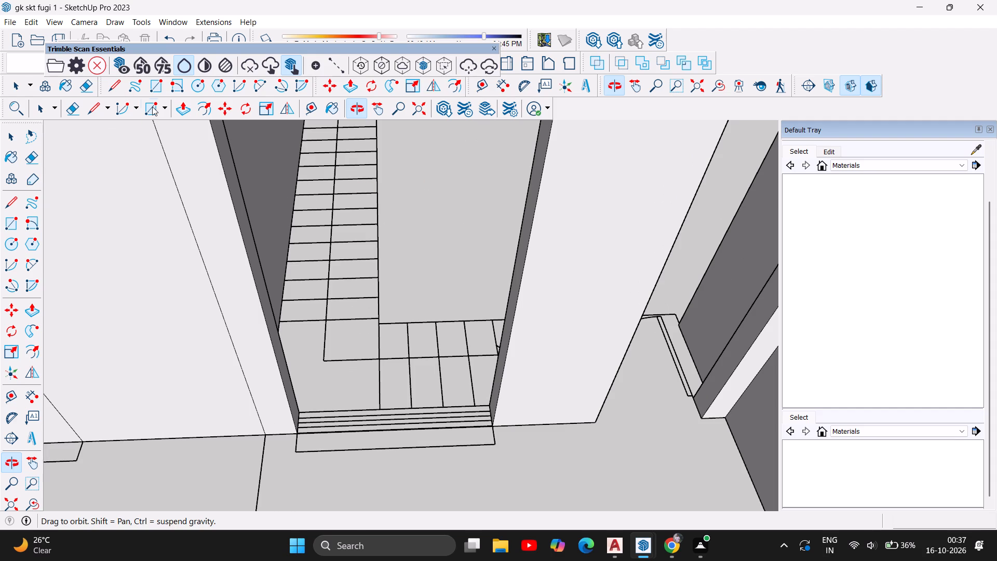
{"action": "left_click", "coordinate": [152, 106]}
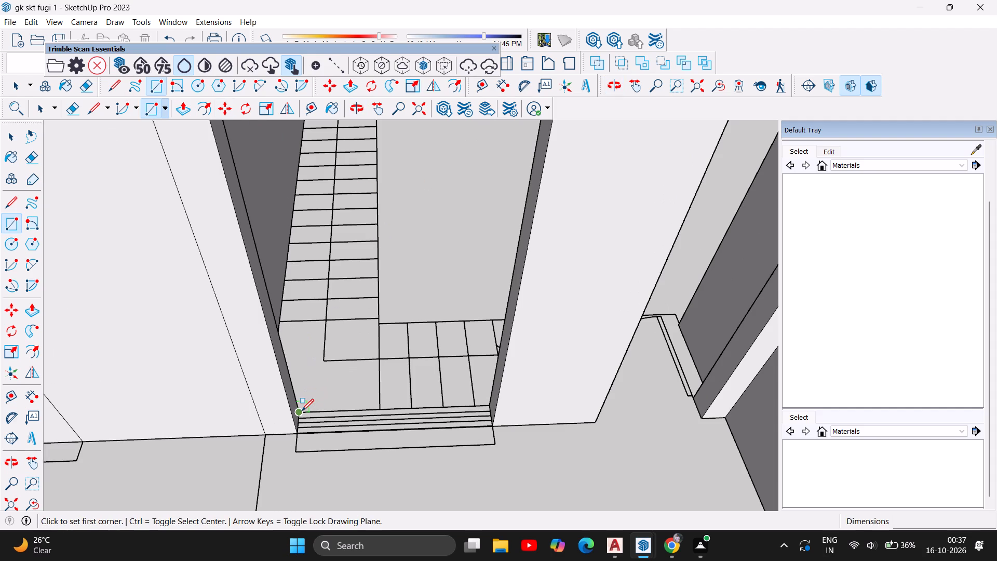
{"action": "left_click", "coordinate": [302, 411]}
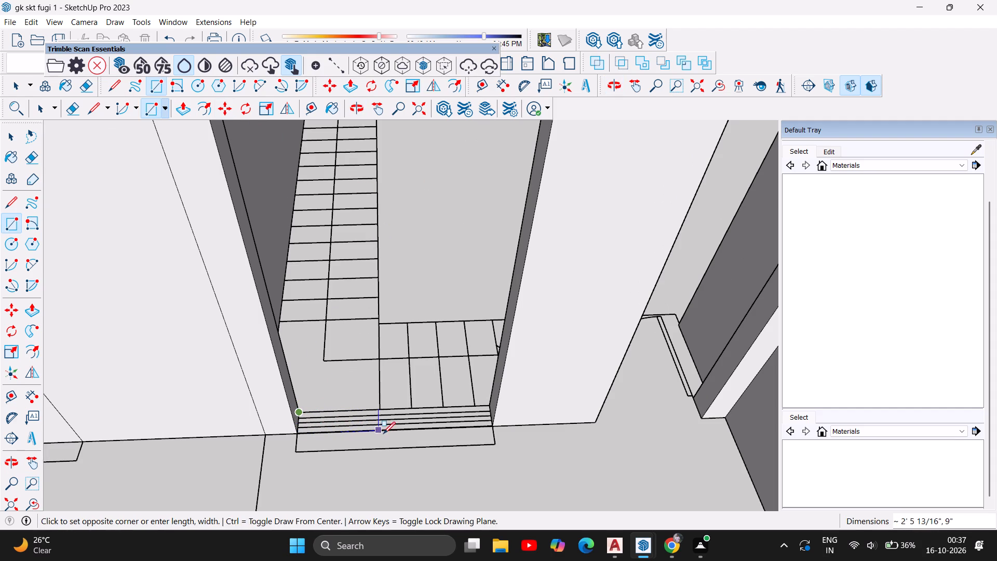
{"action": "left_click", "coordinate": [494, 422]}
{"action": "scroll", "coordinate": [482, 442], "scroll_direction": "down", "scroll_amount": 6}
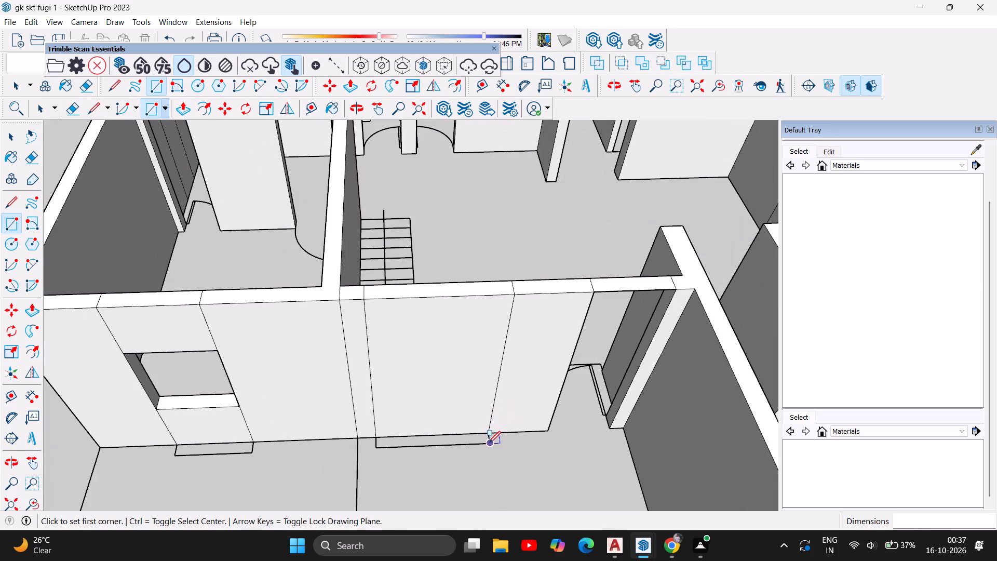
{"action": "scroll", "coordinate": [507, 447], "scroll_direction": "down", "scroll_amount": 6}
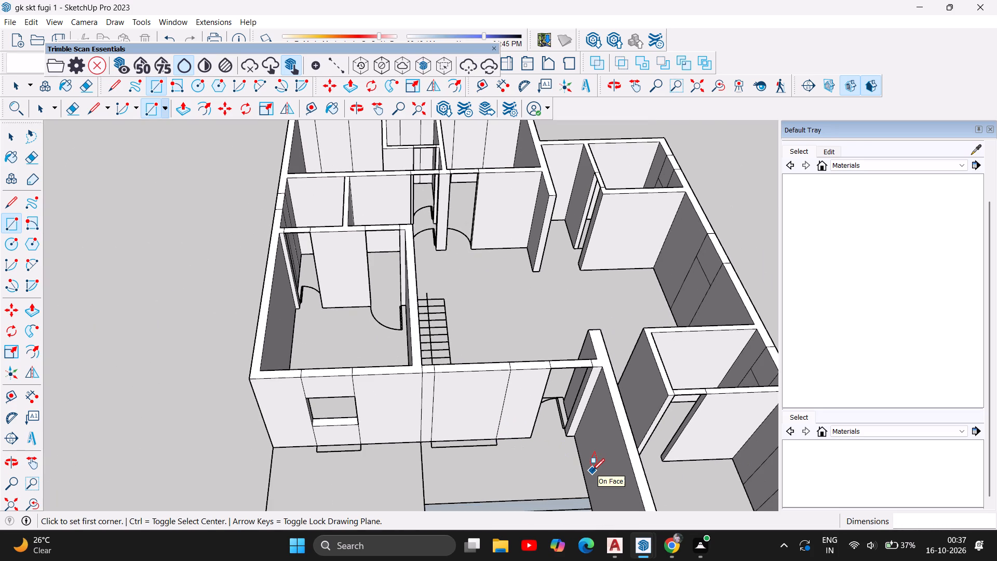
{"action": "key", "text": "Escape"}
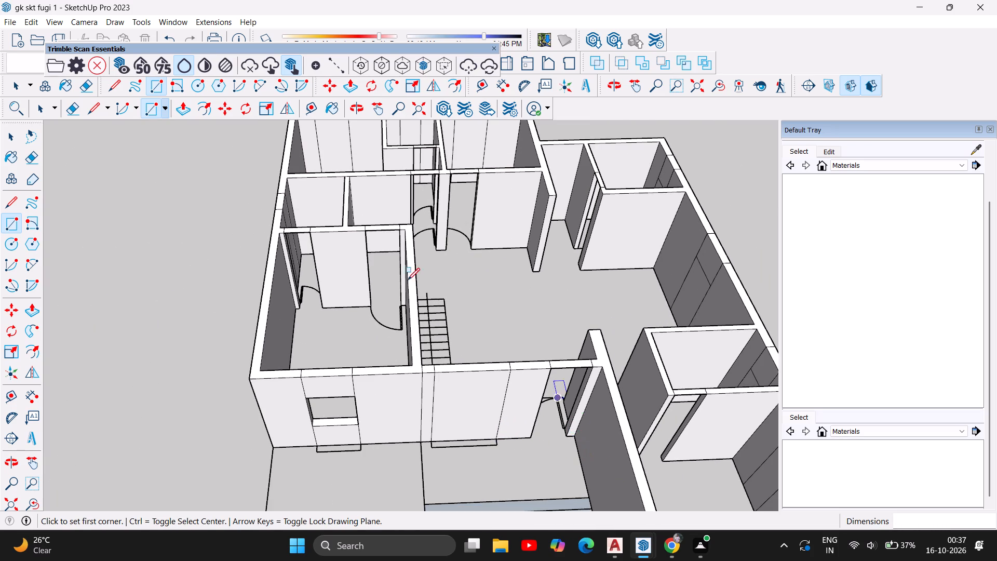
{"action": "scroll", "coordinate": [324, 380], "scroll_direction": "down", "scroll_amount": 1}
{"action": "scroll", "coordinate": [347, 454], "scroll_direction": "down", "scroll_amount": 4}
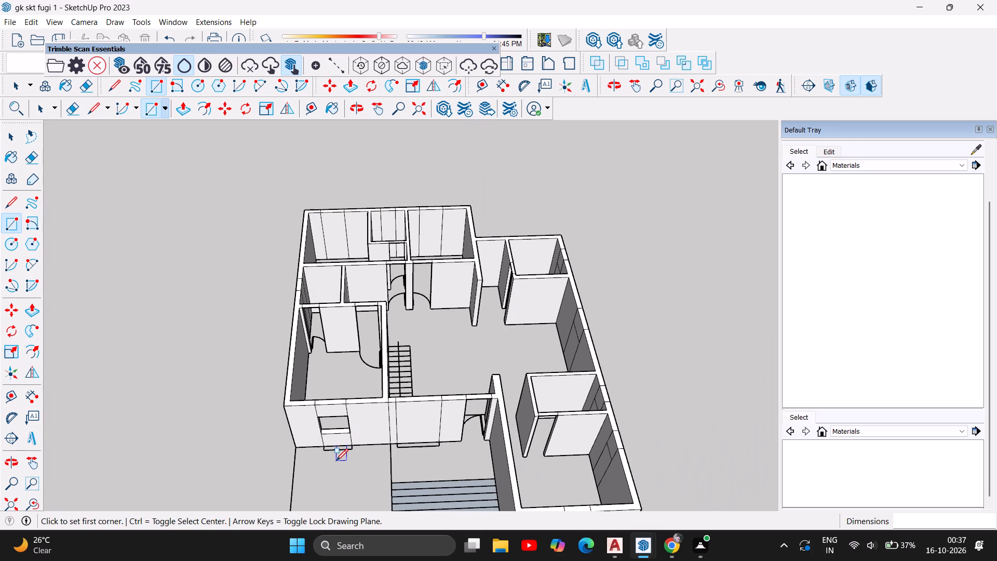
Draw a rectangle about 3'4" by 1'2" across the door opening nearest the internal staircase in the adjoining room's back wall.
{"action": "scroll", "coordinate": [394, 469], "scroll_direction": "up", "scroll_amount": 3}
{"action": "scroll", "coordinate": [234, 419], "scroll_direction": "down", "scroll_amount": 2}
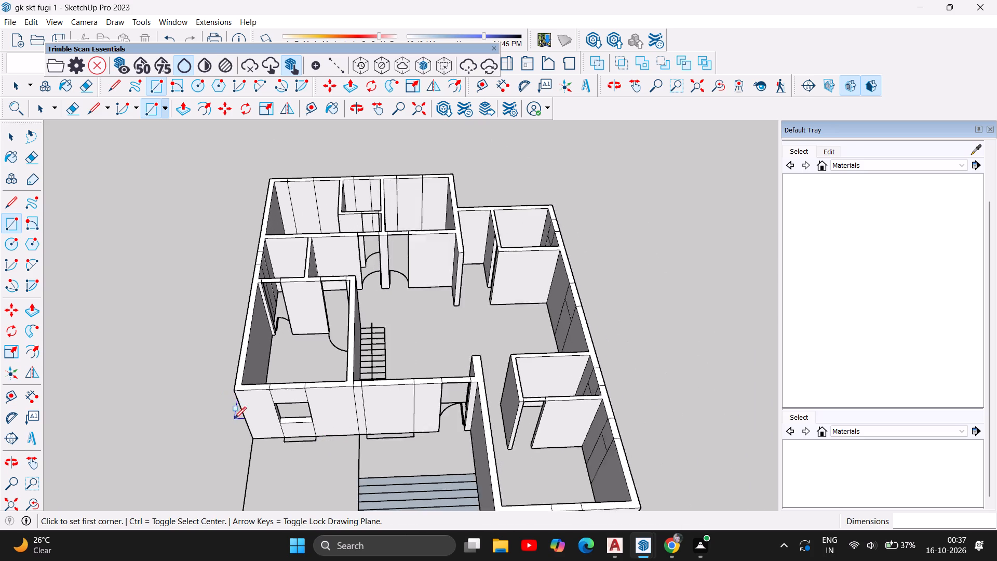
{"action": "scroll", "coordinate": [234, 419], "scroll_direction": "down", "scroll_amount": 3}
{"action": "scroll", "coordinate": [242, 425], "scroll_direction": "up", "scroll_amount": 1}
{"action": "scroll", "coordinate": [325, 437], "scroll_direction": "up", "scroll_amount": 1}
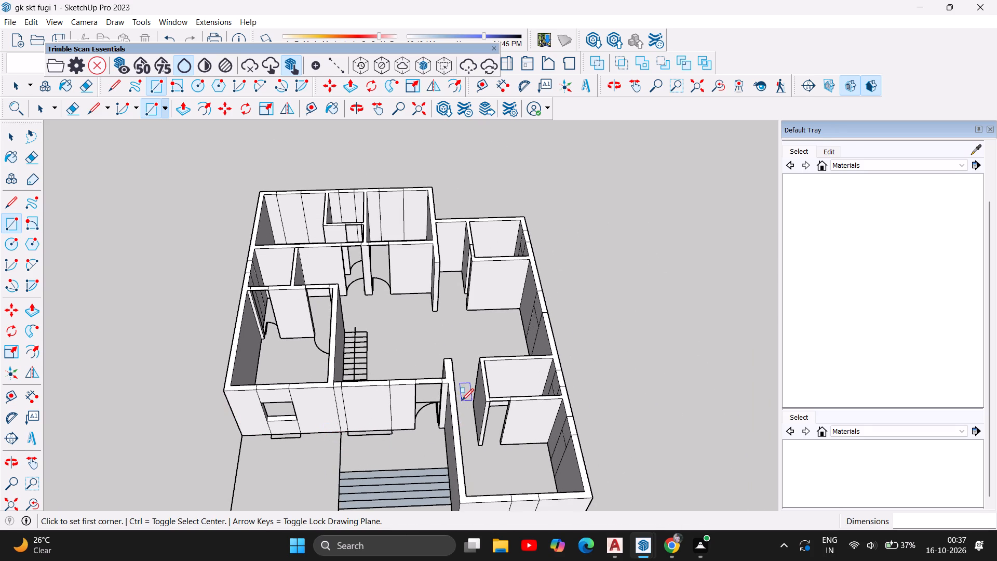
{"action": "scroll", "coordinate": [335, 463], "scroll_direction": "down", "scroll_amount": 4}
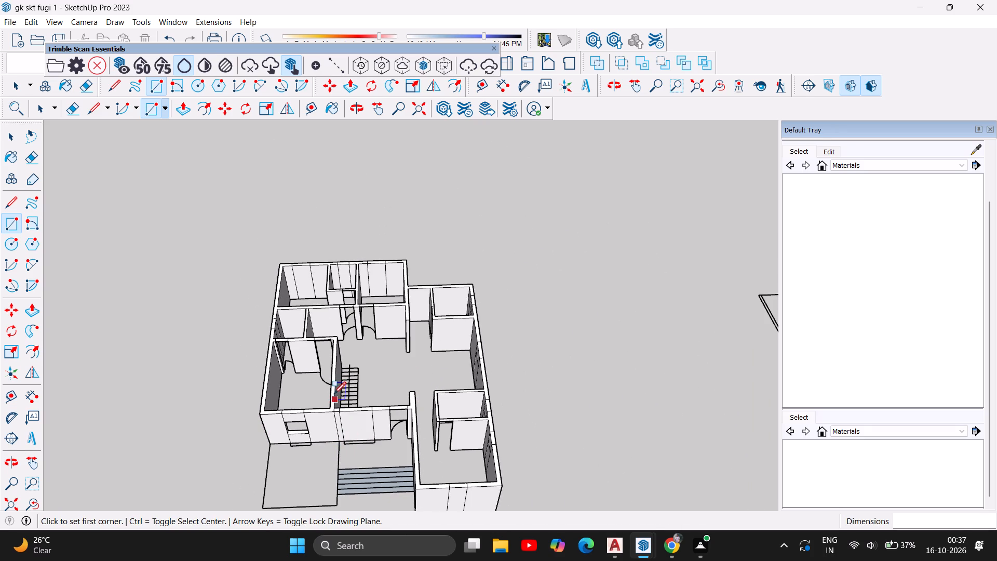
{"action": "scroll", "coordinate": [324, 367], "scroll_direction": "up", "scroll_amount": 10}
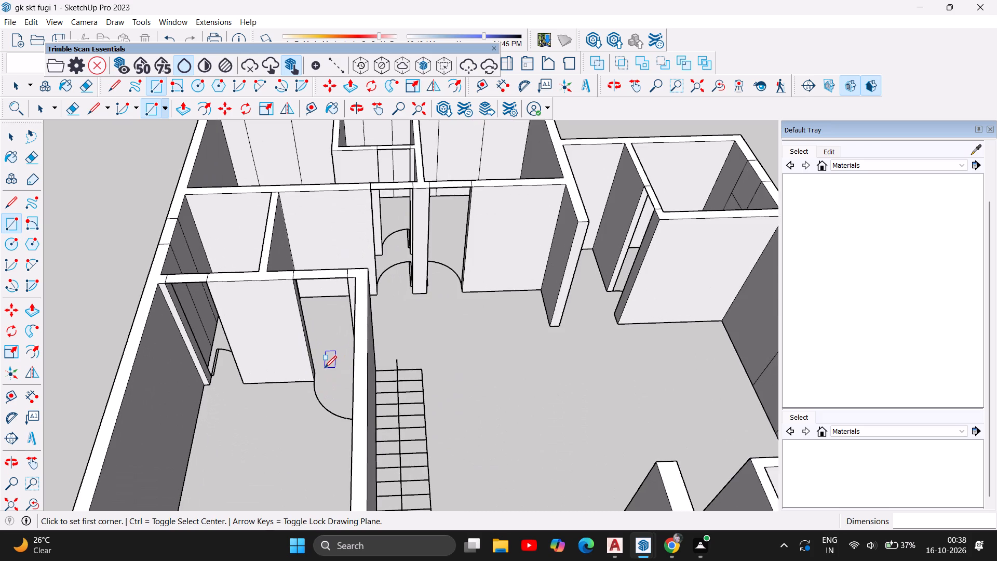
{"action": "scroll", "coordinate": [325, 369], "scroll_direction": "up", "scroll_amount": 10}
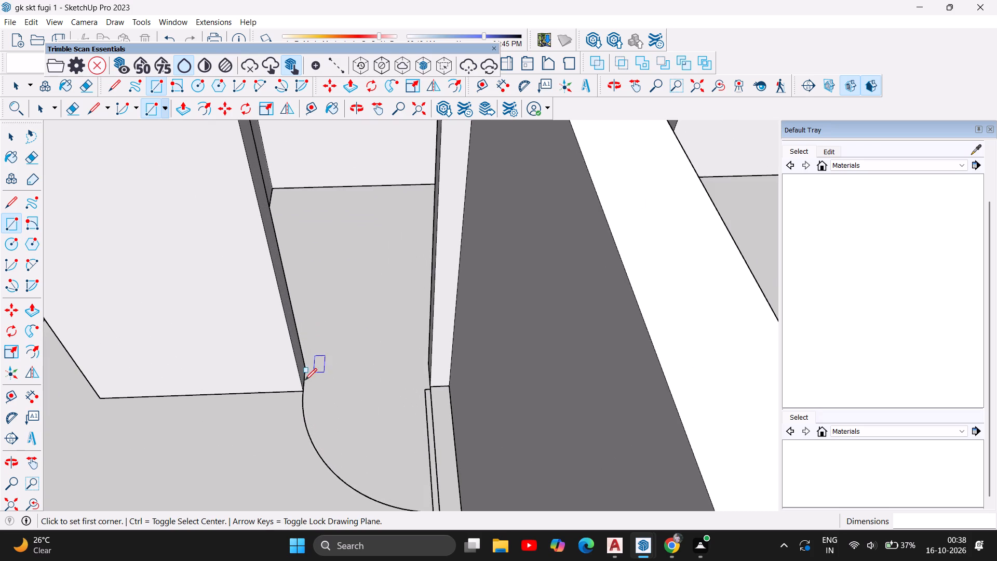
{"action": "left_click", "coordinate": [305, 388]}
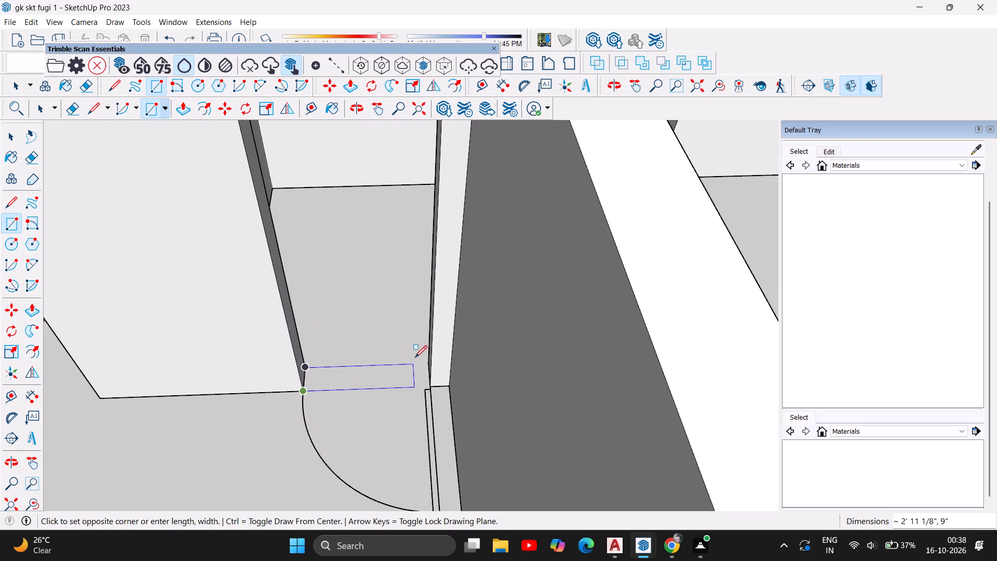
{"action": "left_click", "coordinate": [430, 360]}
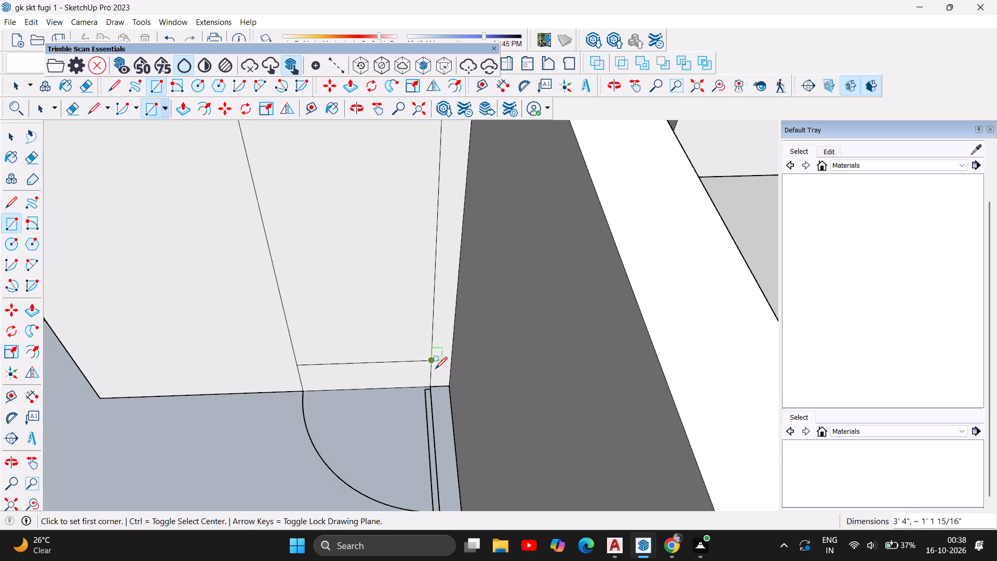
Draw a rectangle across the base of the other, narrower door opening in the same room's back wall.
{"action": "scroll", "coordinate": [446, 370], "scroll_direction": "down", "scroll_amount": 12}
{"action": "scroll", "coordinate": [299, 362], "scroll_direction": "up", "scroll_amount": 4}
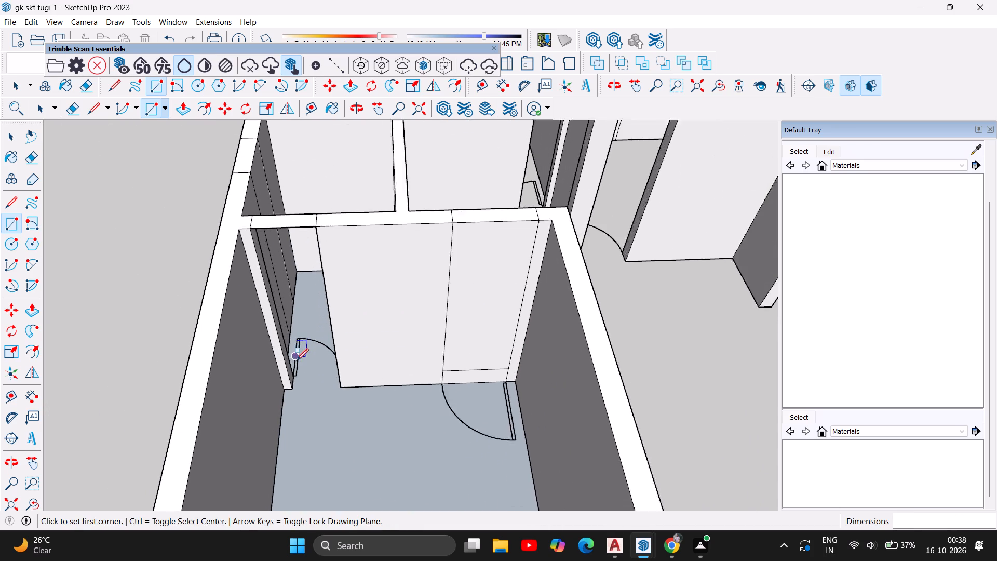
{"action": "scroll", "coordinate": [302, 376], "scroll_direction": "up", "scroll_amount": 11}
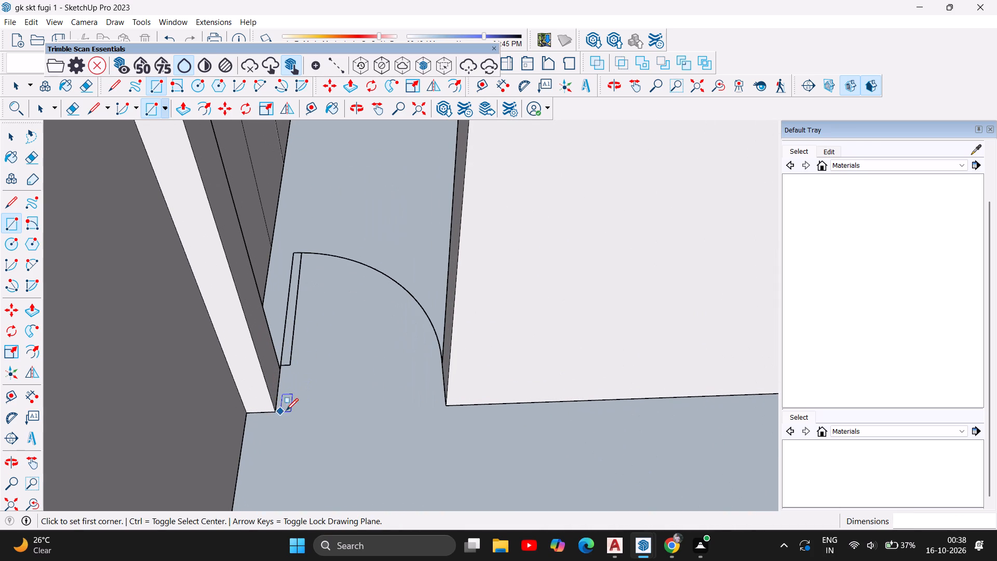
{"action": "left_click", "coordinate": [276, 408]}
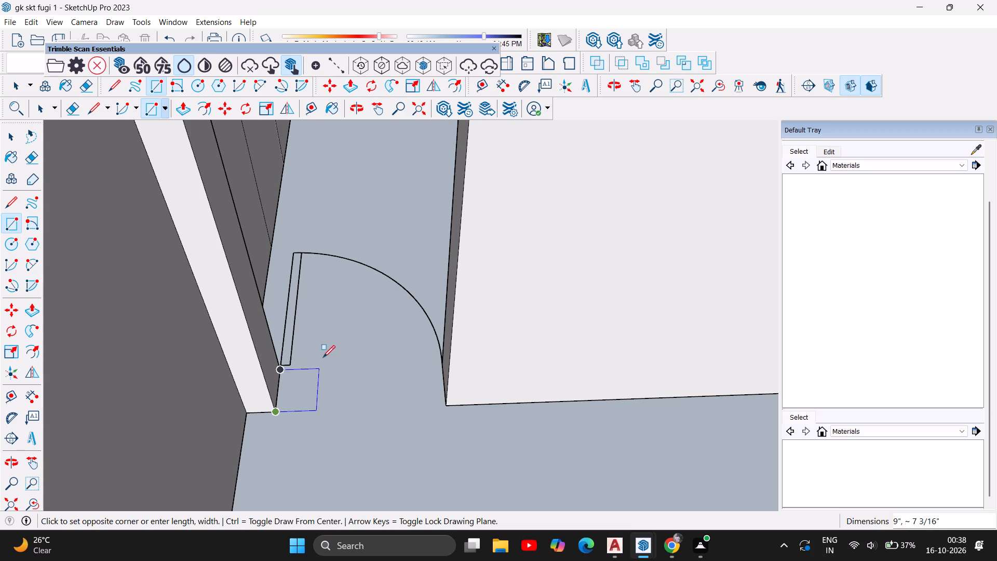
{"action": "left_click", "coordinate": [442, 364]}
Draw a rectangle about 3'4" by 1'3" across the base of the main entrance door opening above the entrance stairs.
{"action": "scroll", "coordinate": [446, 376], "scroll_direction": "down", "scroll_amount": 7}
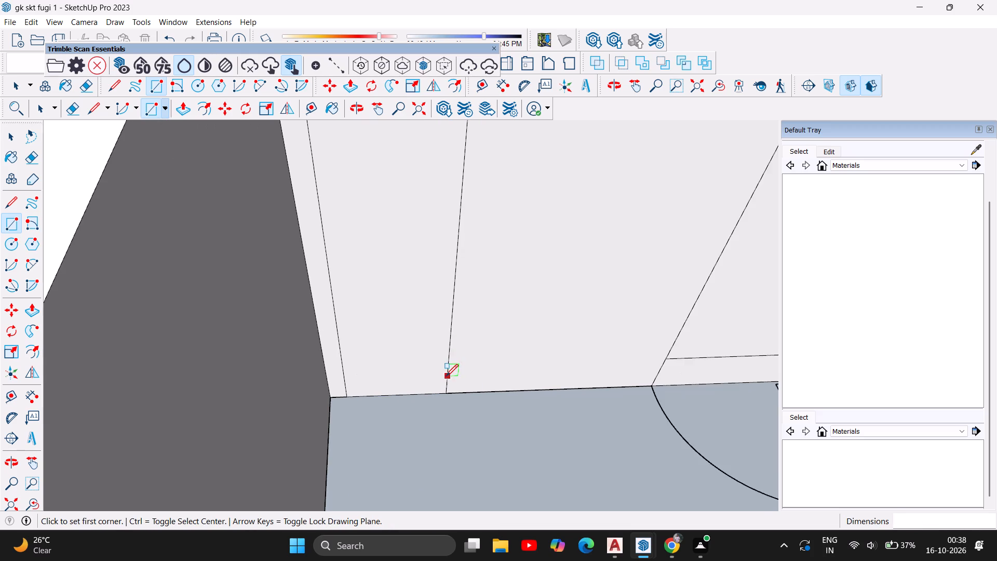
{"action": "scroll", "coordinate": [421, 362], "scroll_direction": "down", "scroll_amount": 7}
{"action": "scroll", "coordinate": [342, 316], "scroll_direction": "down", "scroll_amount": 7}
{"action": "scroll", "coordinate": [299, 262], "scroll_direction": "down", "scroll_amount": 6}
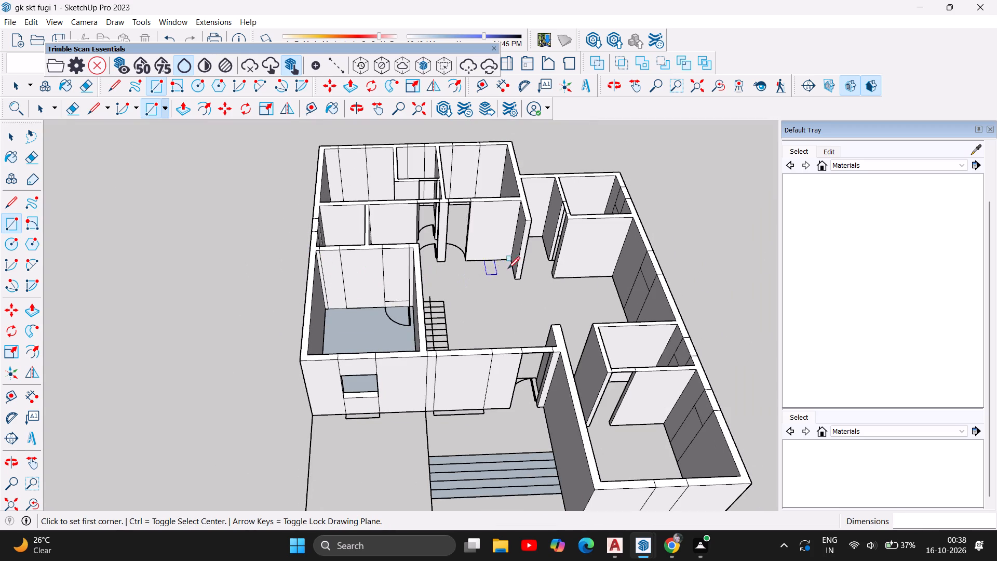
{"action": "scroll", "coordinate": [577, 408], "scroll_direction": "up", "scroll_amount": 5}
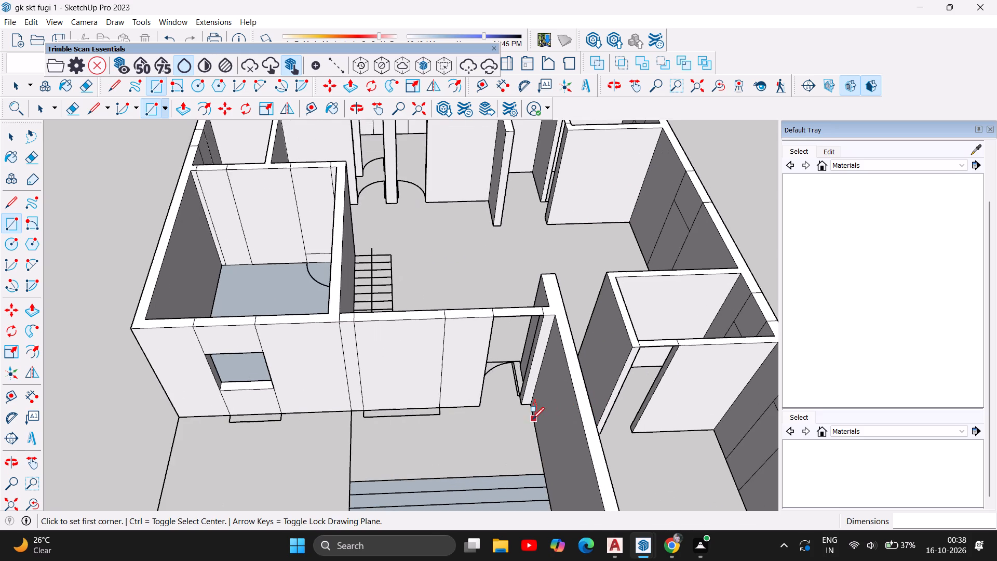
{"action": "scroll", "coordinate": [511, 405], "scroll_direction": "up", "scroll_amount": 12}
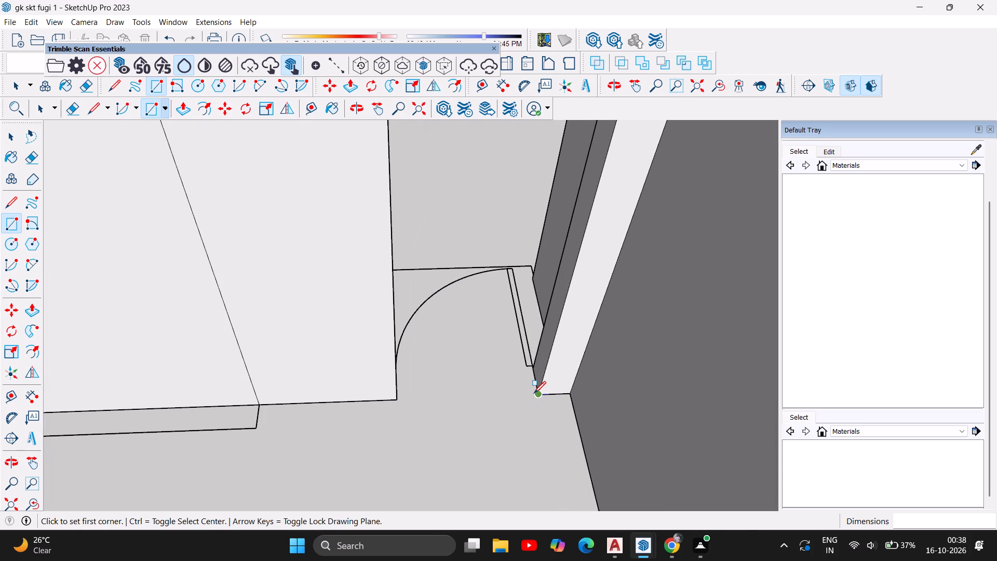
{"action": "left_click", "coordinate": [538, 395]}
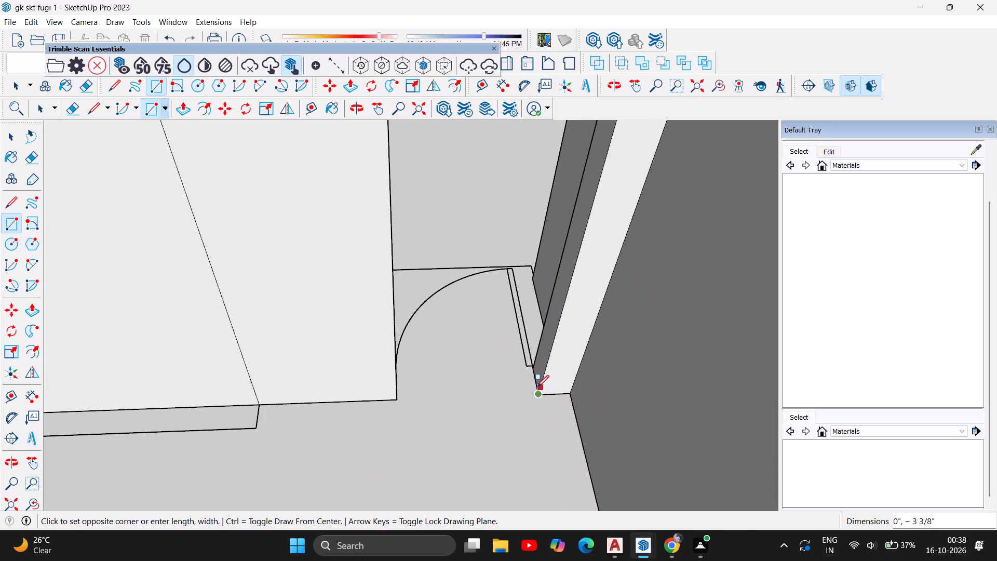
{"action": "left_click", "coordinate": [531, 367]}
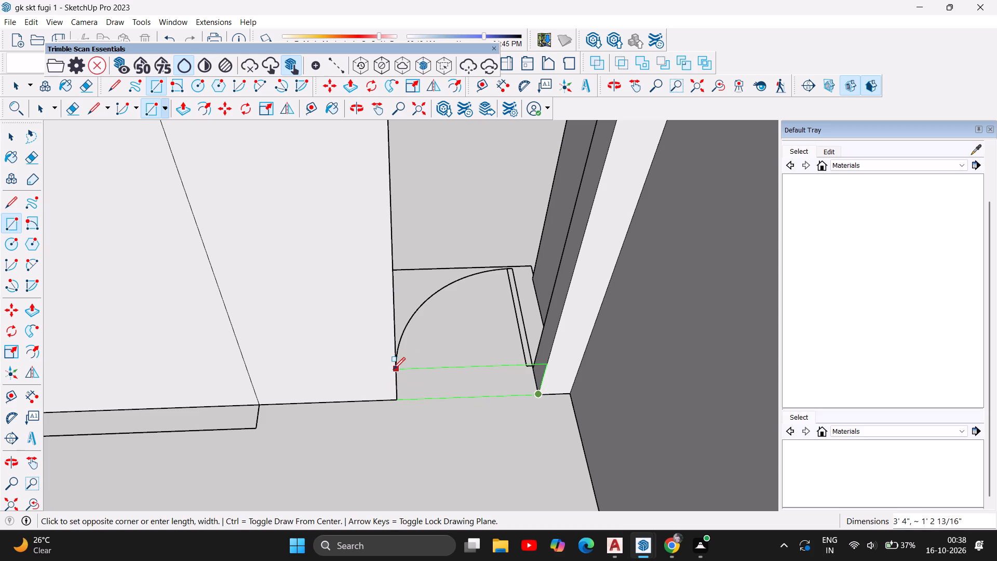
{"action": "left_click", "coordinate": [393, 369]}
Draw a rectangle across the base of the door opening in the inner wall of the front room beside the entrance stairs.
{"action": "scroll", "coordinate": [217, 378], "scroll_direction": "down", "scroll_amount": 13}
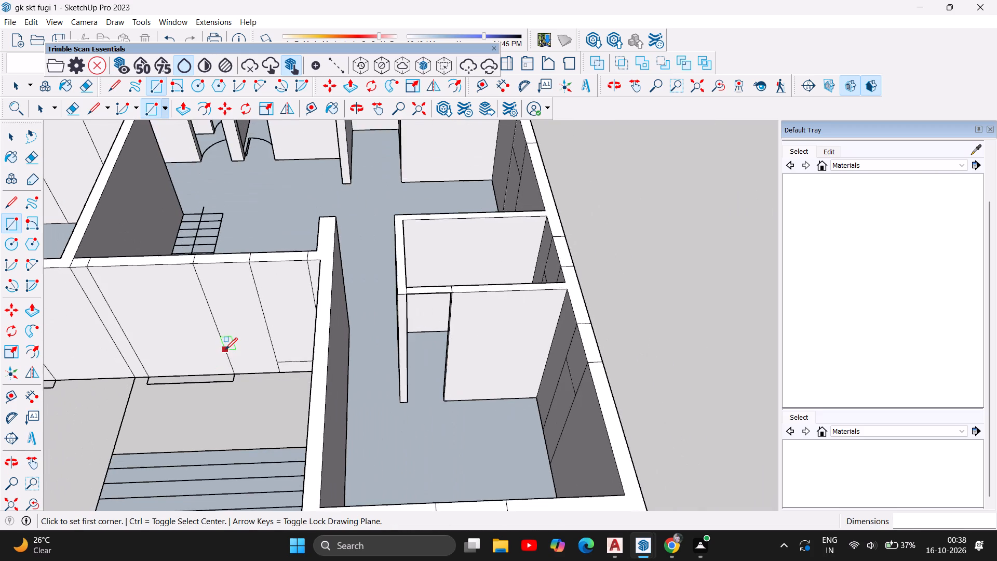
{"action": "scroll", "coordinate": [252, 345], "scroll_direction": "down", "scroll_amount": 6}
{"action": "scroll", "coordinate": [335, 375], "scroll_direction": "up", "scroll_amount": 5}
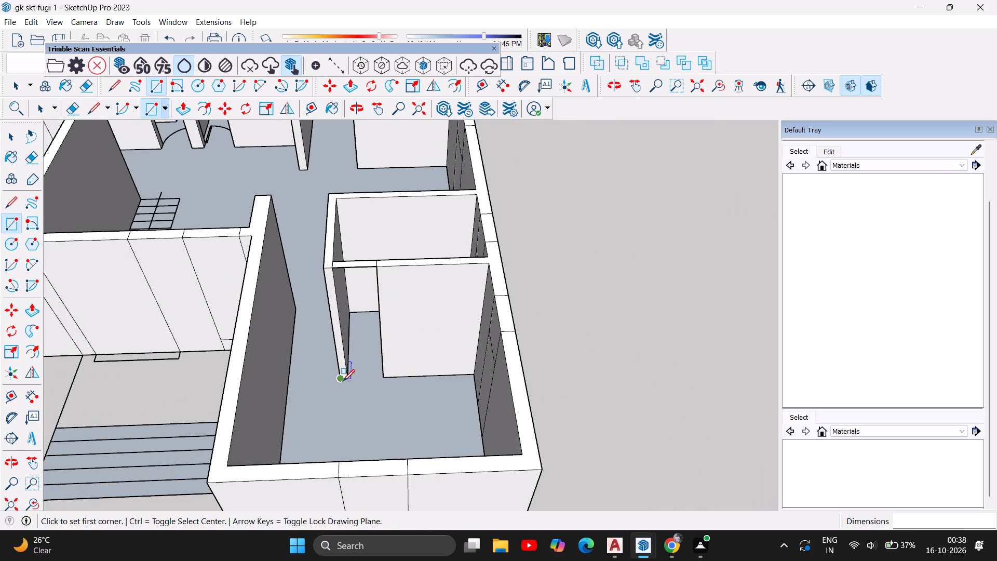
{"action": "scroll", "coordinate": [343, 381], "scroll_direction": "up", "scroll_amount": 13}
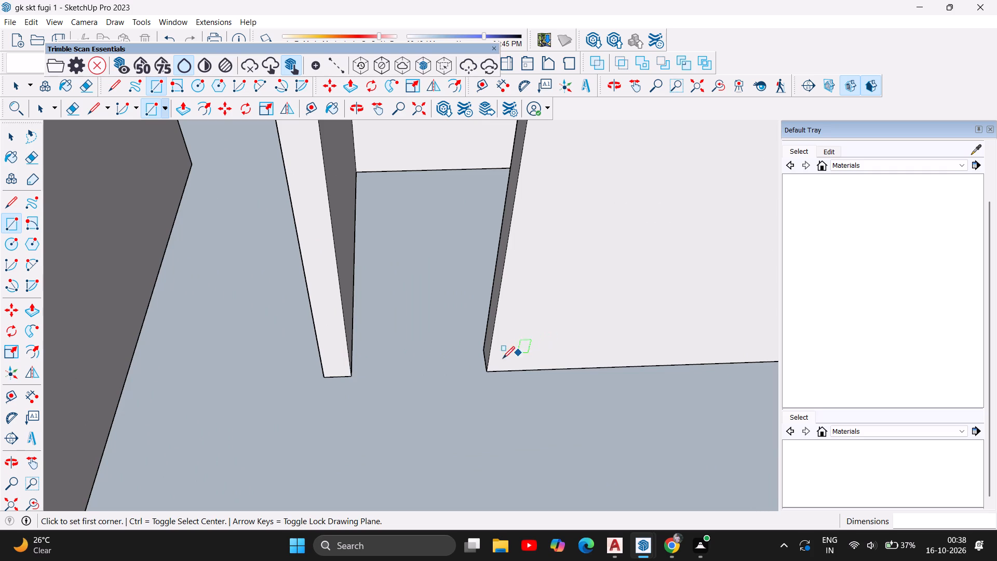
{"action": "left_click", "coordinate": [488, 367]}
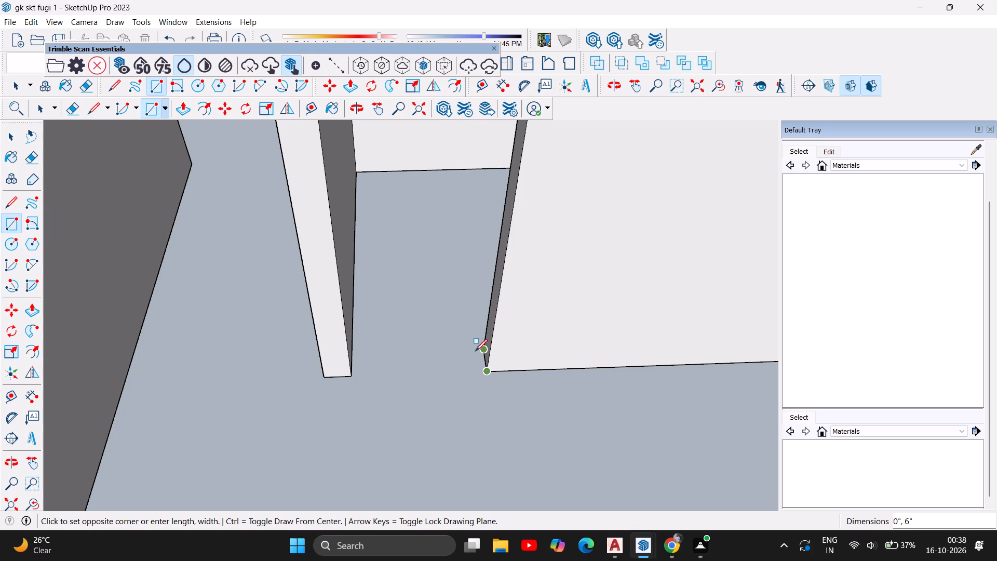
{"action": "left_click", "coordinate": [349, 342]}
Draw a 9" deep rectangle across the hall doorway into the back bedroom, between the narrow wall pier and the long wall.
{"action": "scroll", "coordinate": [420, 396], "scroll_direction": "down", "scroll_amount": 6}
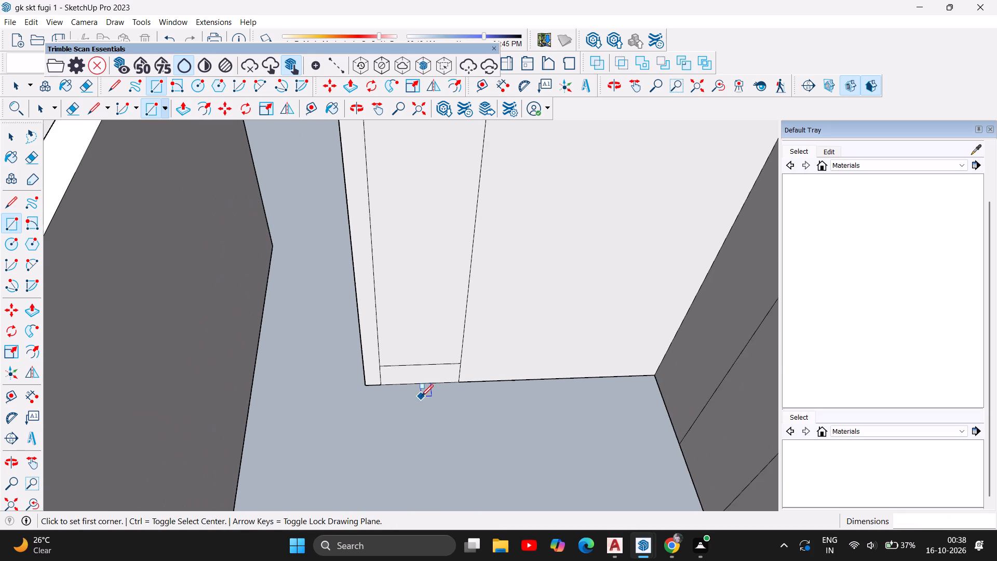
{"action": "scroll", "coordinate": [451, 424], "scroll_direction": "down", "scroll_amount": 16}
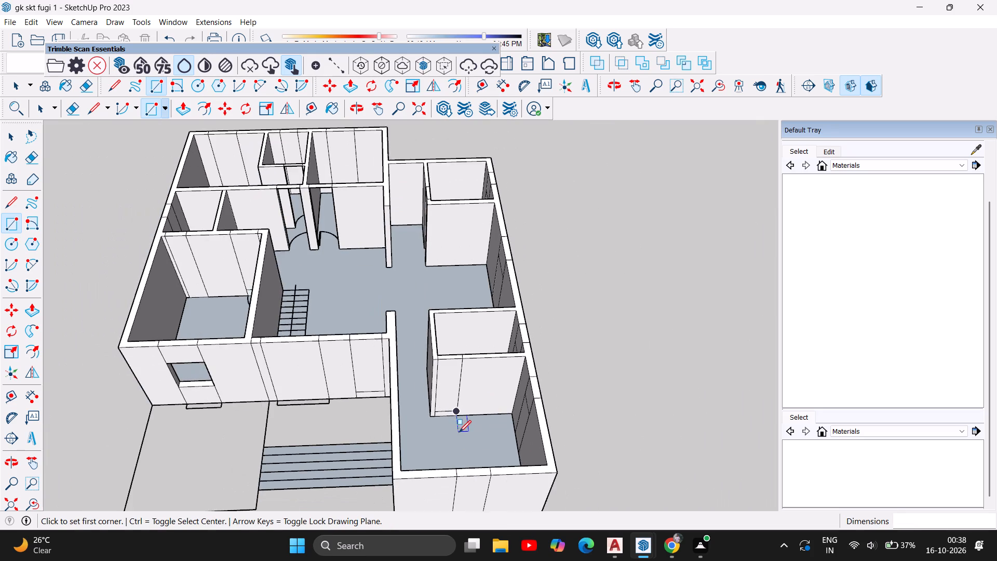
{"action": "scroll", "coordinate": [459, 432], "scroll_direction": "down", "scroll_amount": 2}
{"action": "scroll", "coordinate": [357, 285], "scroll_direction": "up", "scroll_amount": 6}
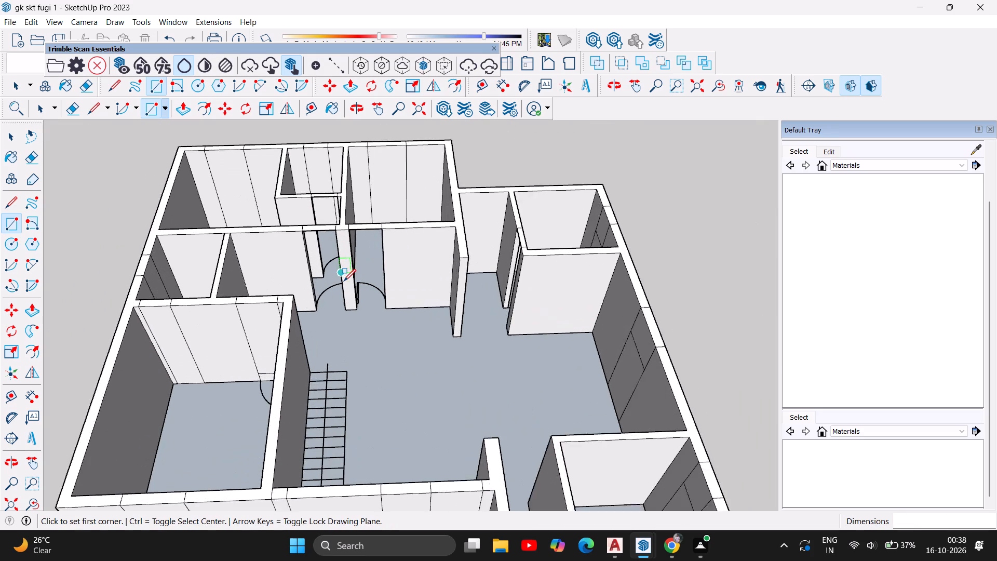
{"action": "scroll", "coordinate": [344, 281], "scroll_direction": "up", "scroll_amount": 11}
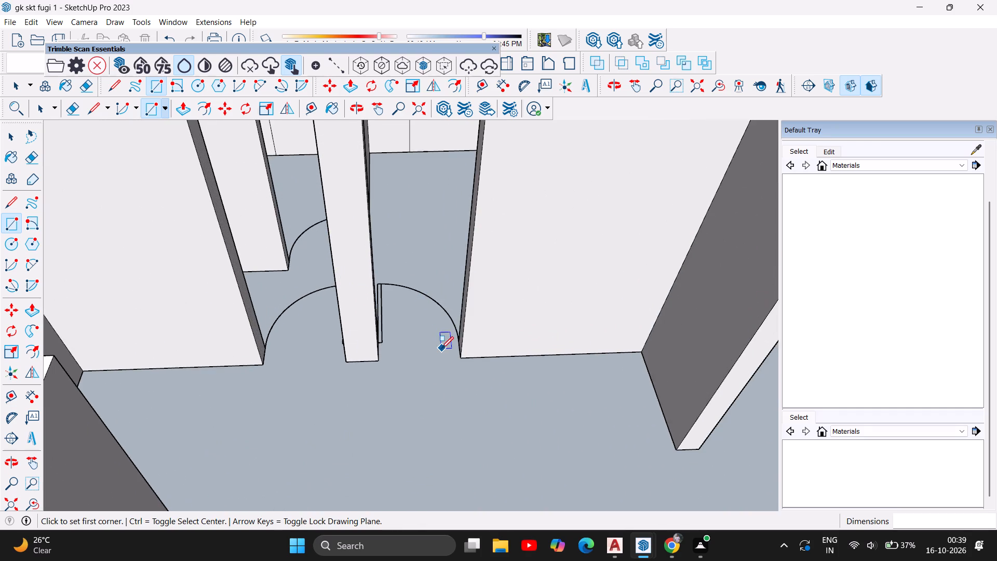
{"action": "scroll", "coordinate": [441, 349], "scroll_direction": "up", "scroll_amount": 5}
{"action": "scroll", "coordinate": [485, 364], "scroll_direction": "up", "scroll_amount": 1}
{"action": "left_click", "coordinate": [469, 365]}
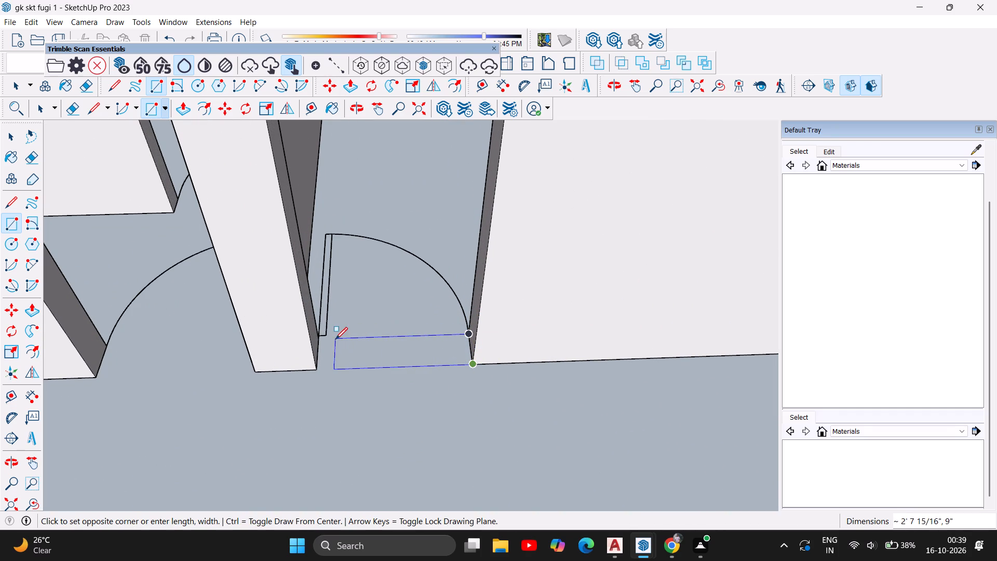
{"action": "left_click", "coordinate": [322, 339]}
Draw a 3' by 9" rectangle across the adjacent hall doorway on the other side of the narrow pier.
{"action": "scroll", "coordinate": [543, 399], "scroll_direction": "down", "scroll_amount": 6}
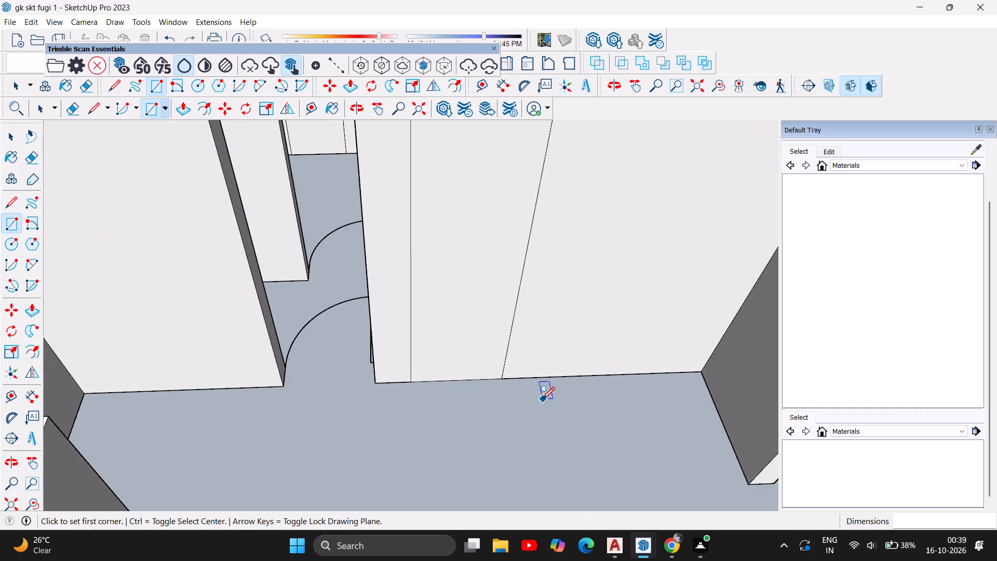
{"action": "scroll", "coordinate": [546, 399], "scroll_direction": "down", "scroll_amount": 6}
{"action": "scroll", "coordinate": [384, 385], "scroll_direction": "up", "scroll_amount": 6}
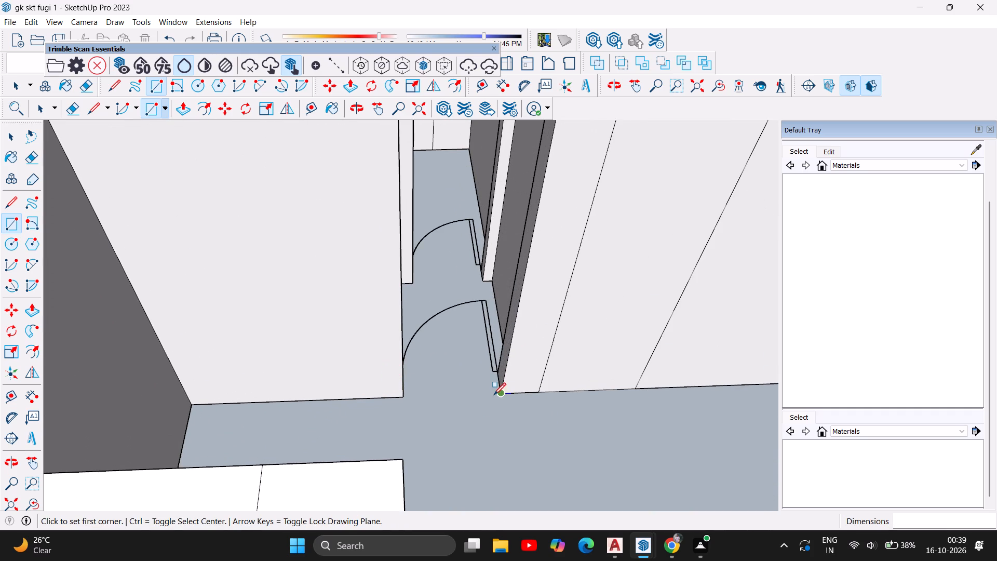
{"action": "scroll", "coordinate": [494, 395], "scroll_direction": "up", "scroll_amount": 10}
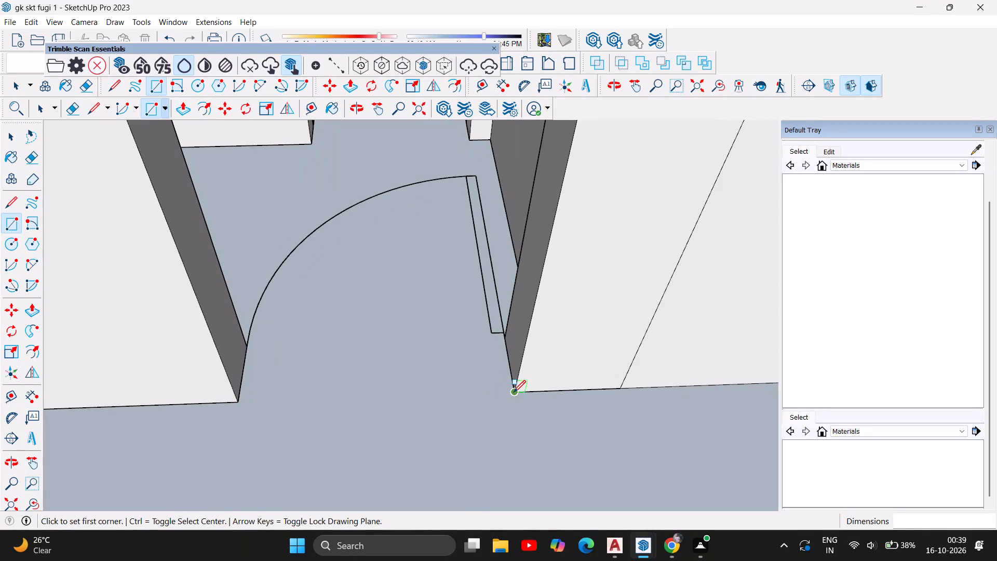
{"action": "left_click", "coordinate": [514, 392]}
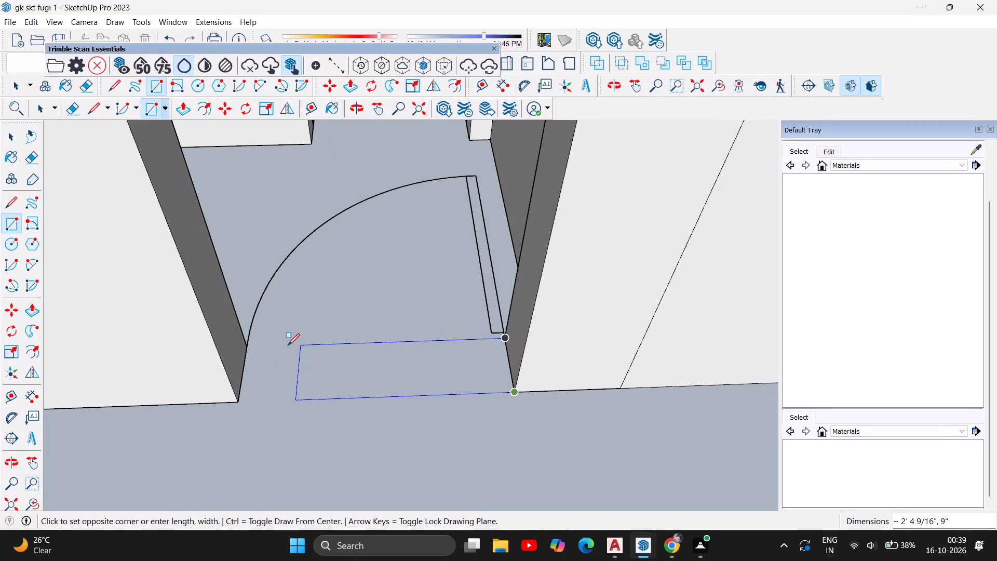
{"action": "left_click", "coordinate": [242, 346]}
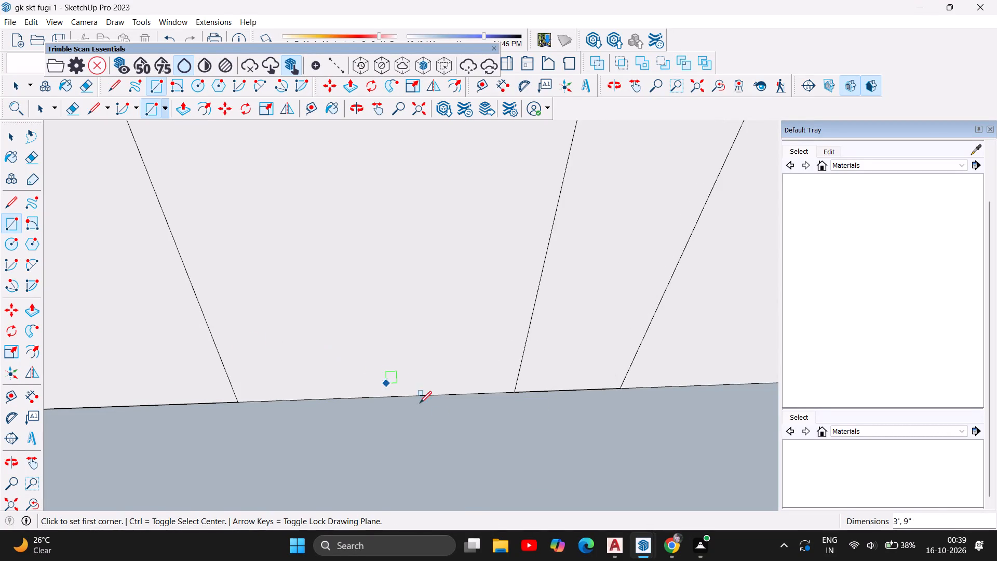
Draw a rectangle about 3'7" by 3'5" across the side opening in the passage behind the closed hall doorways.
{"action": "scroll", "coordinate": [444, 438], "scroll_direction": "down", "scroll_amount": 5}
{"action": "scroll", "coordinate": [484, 496], "scroll_direction": "down", "scroll_amount": 13}
{"action": "scroll", "coordinate": [446, 478], "scroll_direction": "down", "scroll_amount": 3}
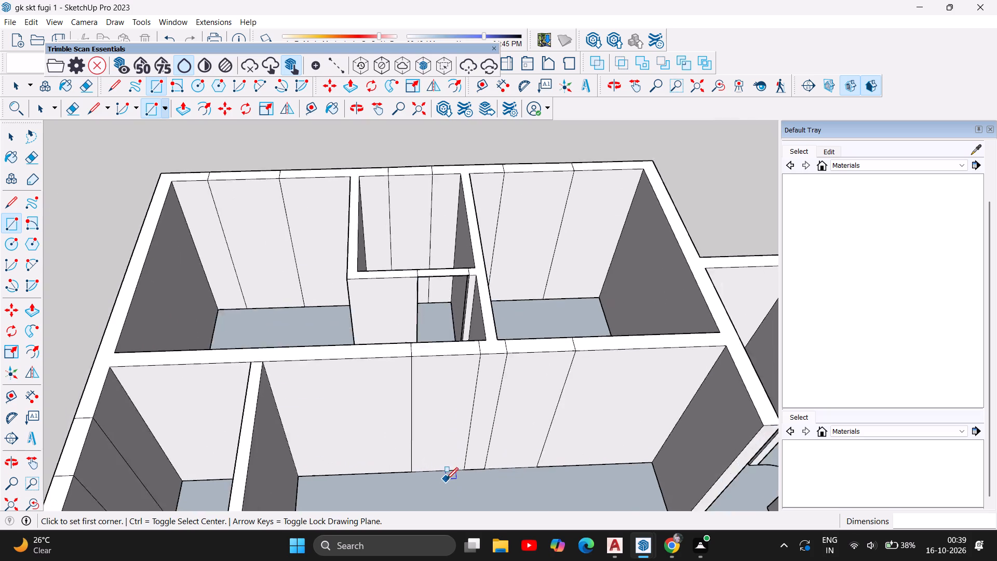
{"action": "scroll", "coordinate": [446, 479], "scroll_direction": "down", "scroll_amount": 5}
{"action": "scroll", "coordinate": [413, 324], "scroll_direction": "down", "scroll_amount": 7}
{"action": "scroll", "coordinate": [522, 387], "scroll_direction": "up", "scroll_amount": 19}
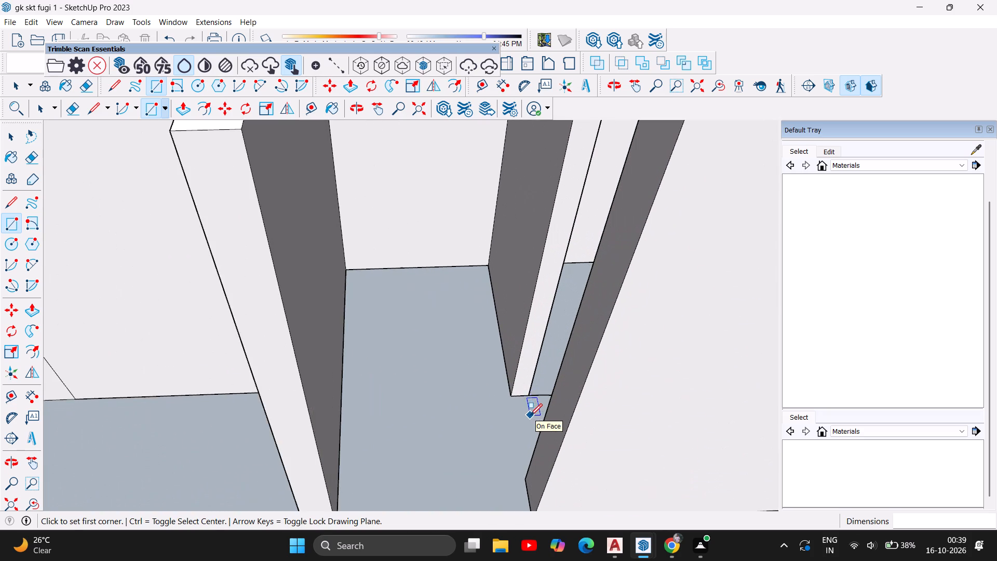
{"action": "scroll", "coordinate": [530, 416], "scroll_direction": "up", "scroll_amount": 1}
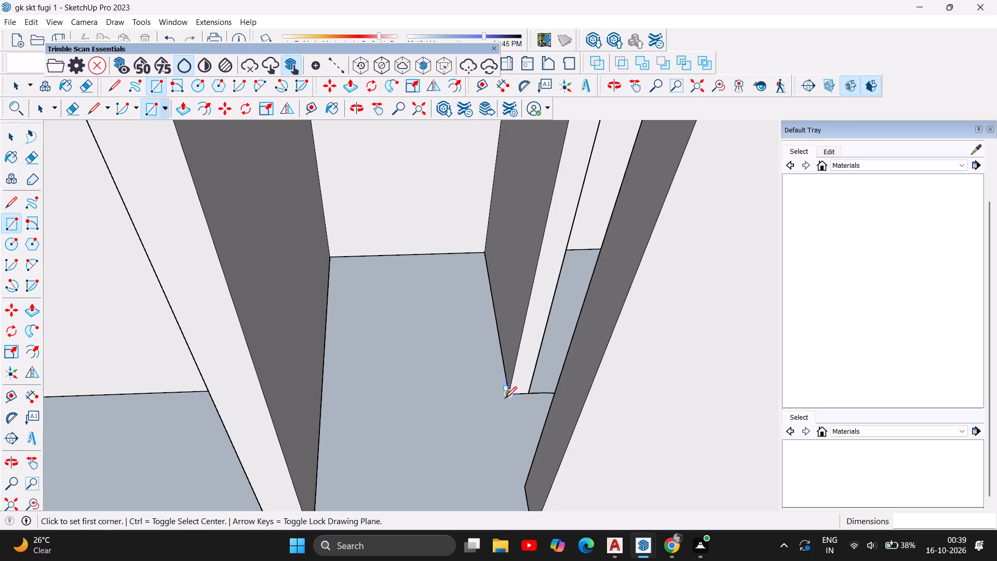
{"action": "left_click", "coordinate": [510, 397]}
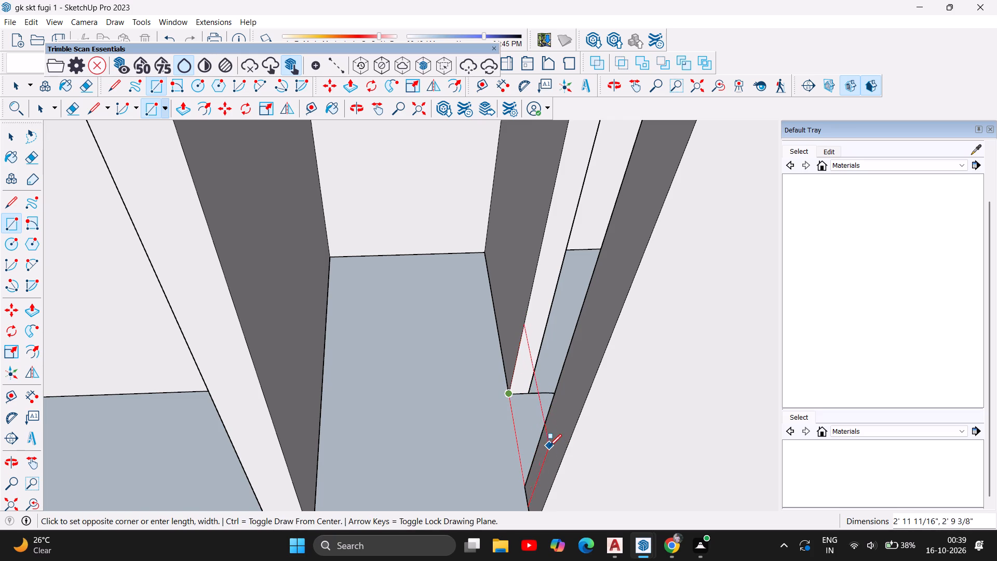
{"action": "left_click", "coordinate": [564, 461]}
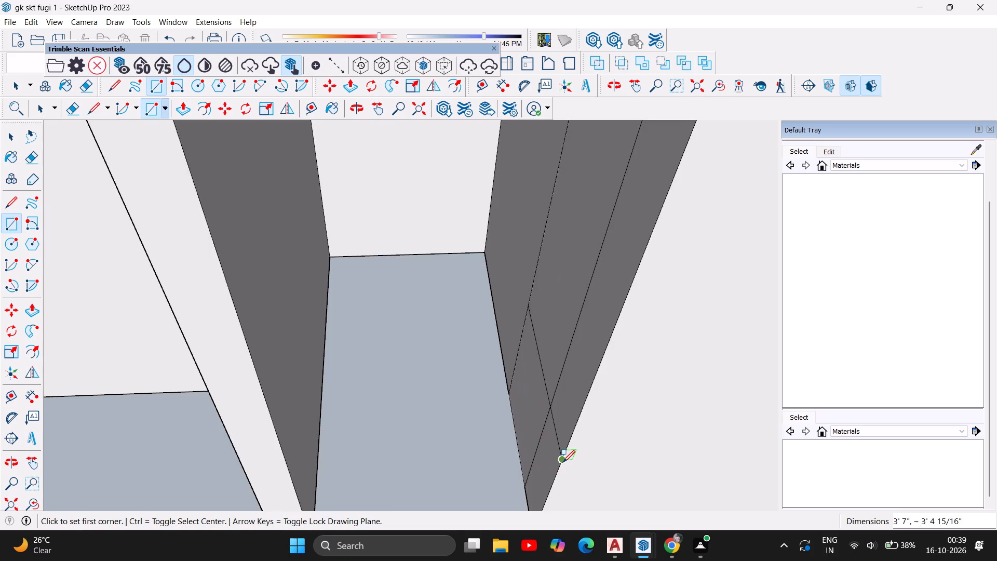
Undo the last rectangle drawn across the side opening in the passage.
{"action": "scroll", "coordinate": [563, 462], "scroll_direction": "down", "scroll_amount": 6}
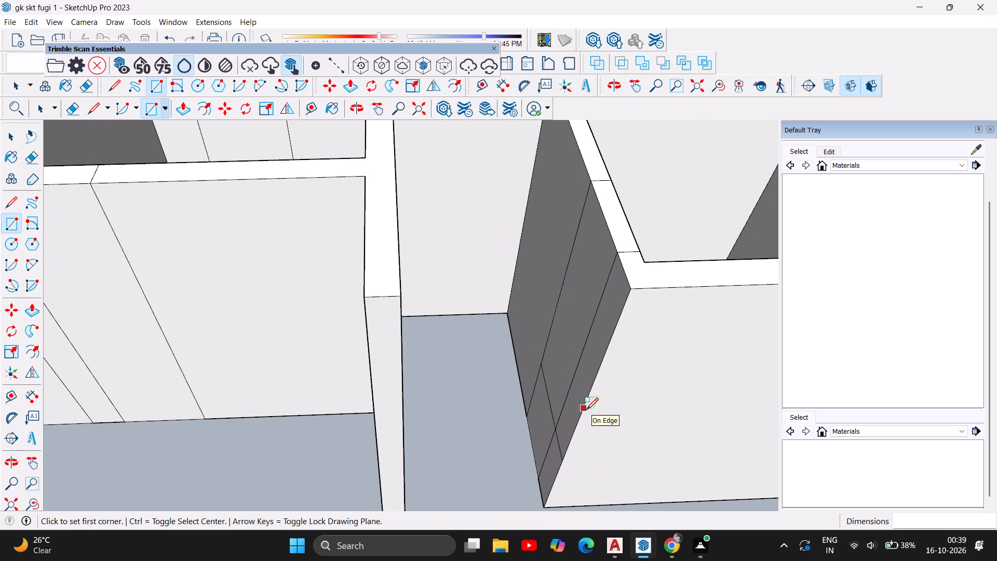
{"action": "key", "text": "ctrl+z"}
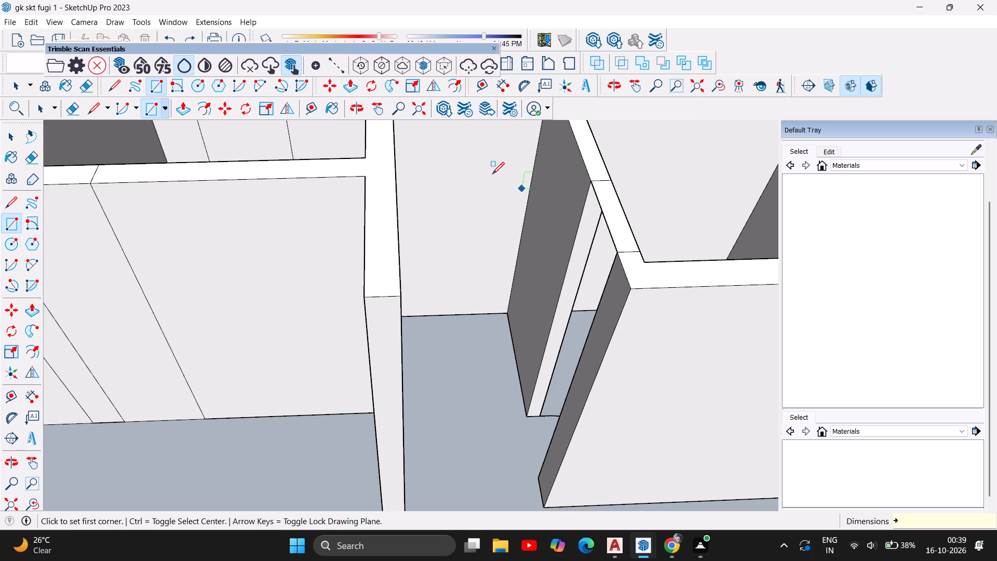
Draw a 2'6" by 6" rectangle across the base of the doorway with the door swing, near the free-standing wall end.
{"action": "left_click", "coordinate": [361, 103]}
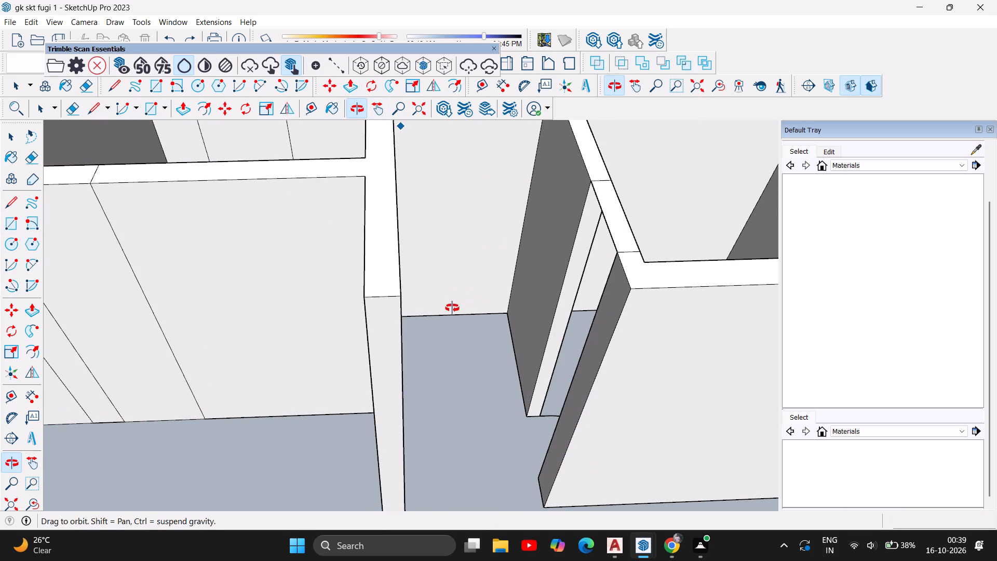
{"action": "left_click_drag", "start_coordinate": [450, 306], "coordinate": [704, 409]}
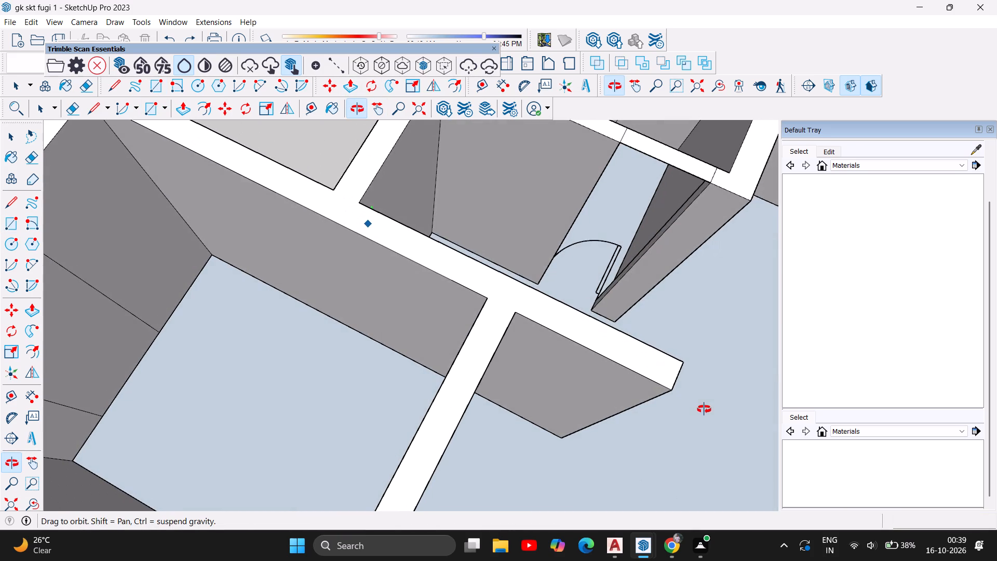
{"action": "left_click_drag", "start_coordinate": [704, 409], "coordinate": [704, 408]}
{"action": "scroll", "coordinate": [638, 302], "scroll_direction": "up", "scroll_amount": 8}
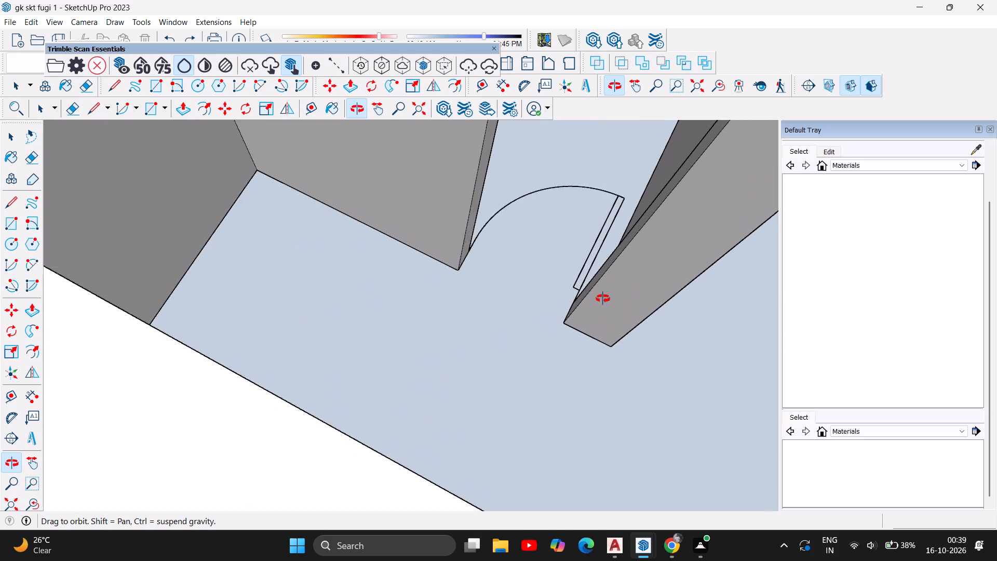
{"action": "scroll", "coordinate": [603, 299], "scroll_direction": "up", "scroll_amount": 1}
{"action": "scroll", "coordinate": [524, 316], "scroll_direction": "up", "scroll_amount": 3}
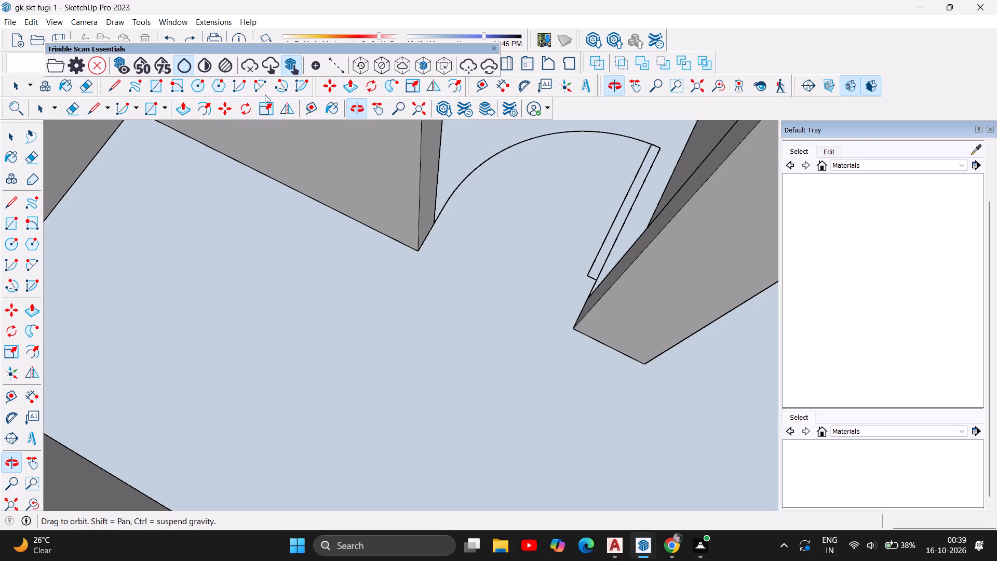
{"action": "left_click", "coordinate": [154, 89]}
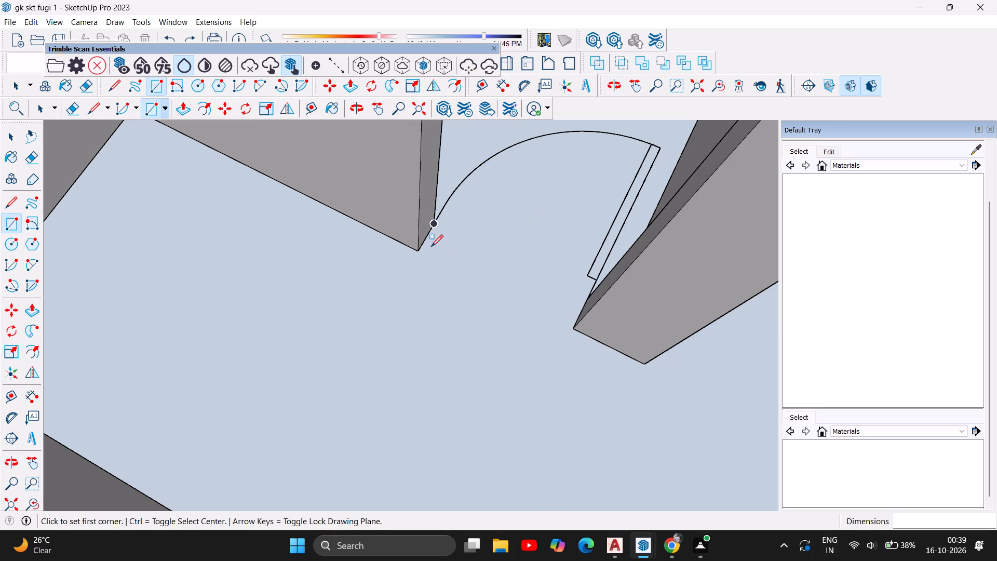
{"action": "left_click", "coordinate": [417, 251]}
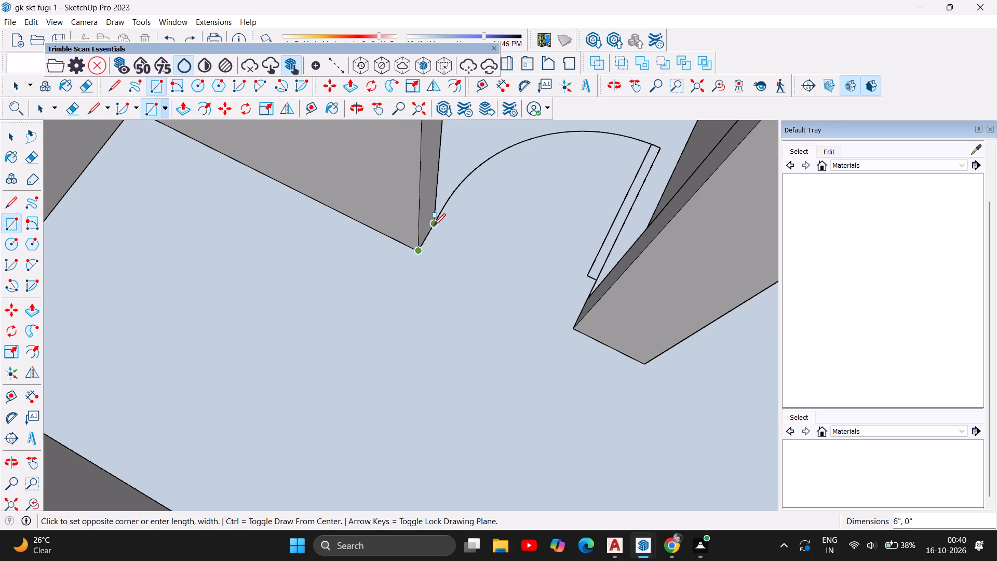
{"action": "left_click", "coordinate": [434, 222]}
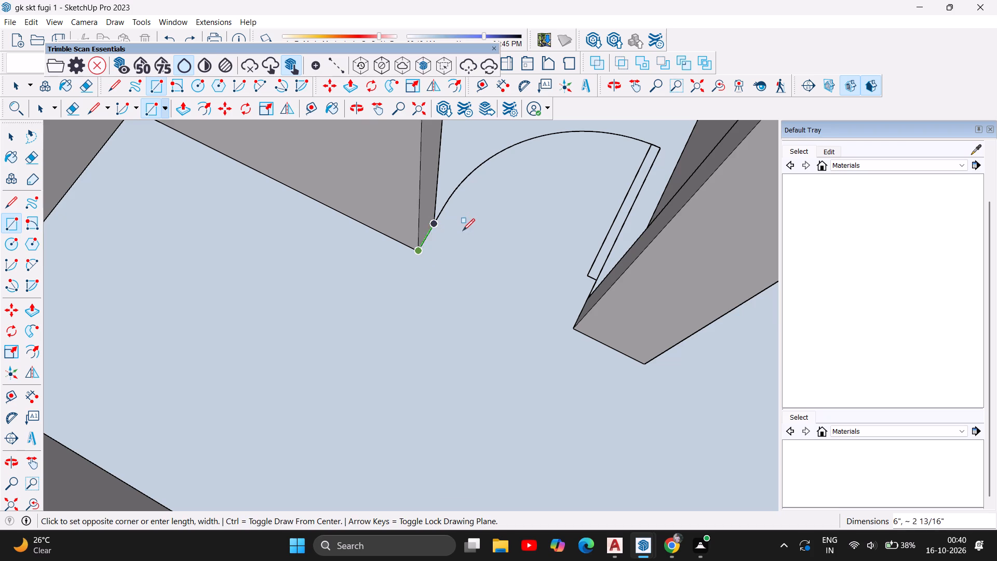
{"action": "left_click", "coordinate": [586, 302]}
Draw a 6" deep rectangle across the passage doorway of the small middle room, between the narrow pier and the wall corner.
{"action": "scroll", "coordinate": [589, 322], "scroll_direction": "down", "scroll_amount": 6}
{"action": "scroll", "coordinate": [504, 310], "scroll_direction": "down", "scroll_amount": 7}
{"action": "scroll", "coordinate": [528, 237], "scroll_direction": "down", "scroll_amount": 8}
{"action": "scroll", "coordinate": [559, 194], "scroll_direction": "down", "scroll_amount": 6}
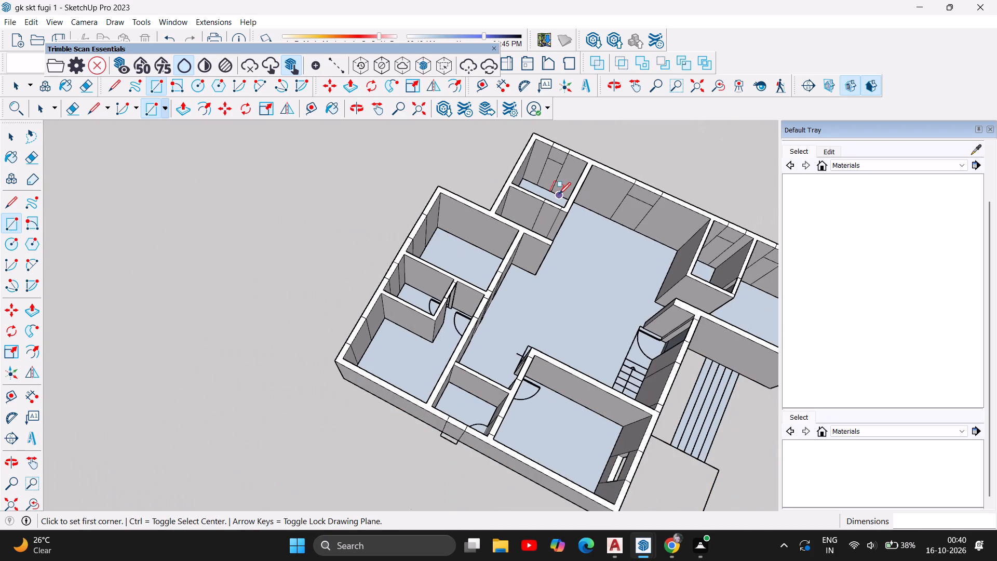
{"action": "scroll", "coordinate": [550, 408], "scroll_direction": "up", "scroll_amount": 12}
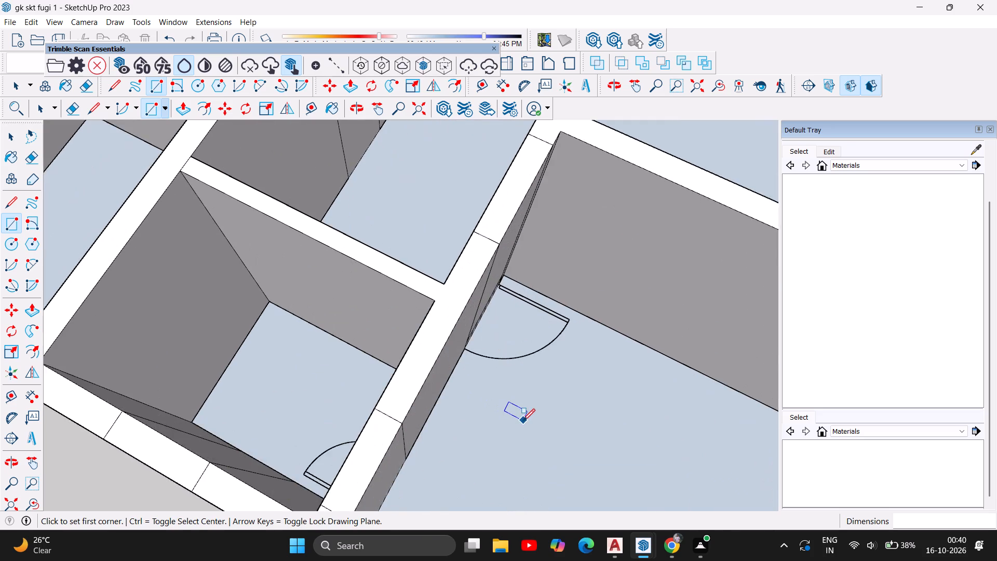
{"action": "scroll", "coordinate": [526, 410], "scroll_direction": "up", "scroll_amount": 3}
{"action": "scroll", "coordinate": [531, 407], "scroll_direction": "down", "scroll_amount": 6}
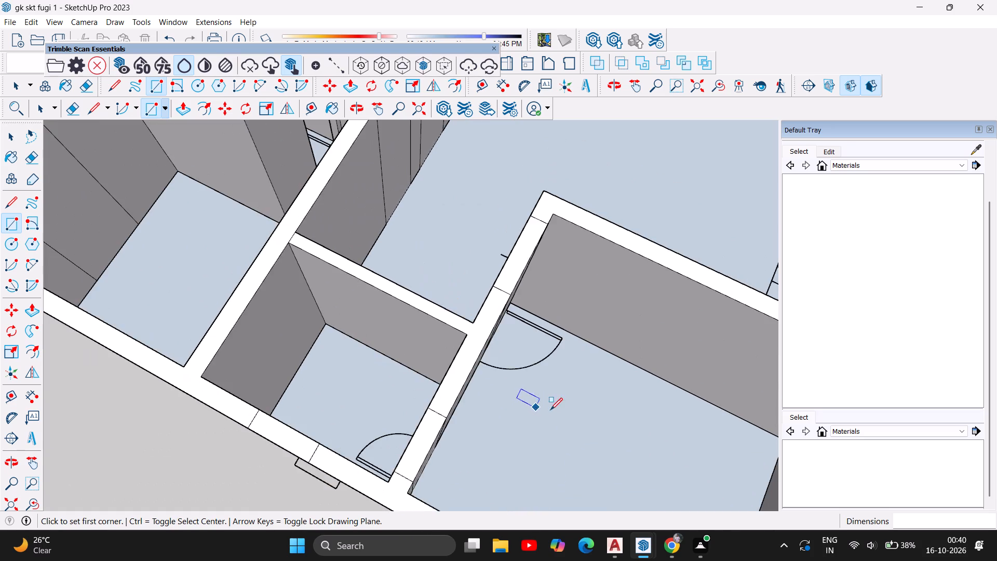
{"action": "scroll", "coordinate": [556, 412], "scroll_direction": "down", "scroll_amount": 7}
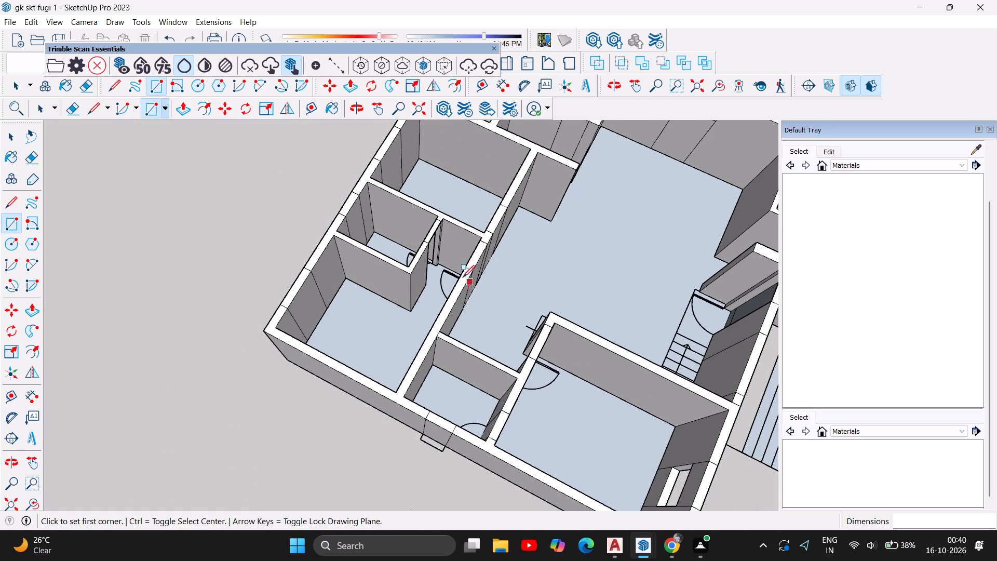
{"action": "scroll", "coordinate": [448, 264], "scroll_direction": "up", "scroll_amount": 15}
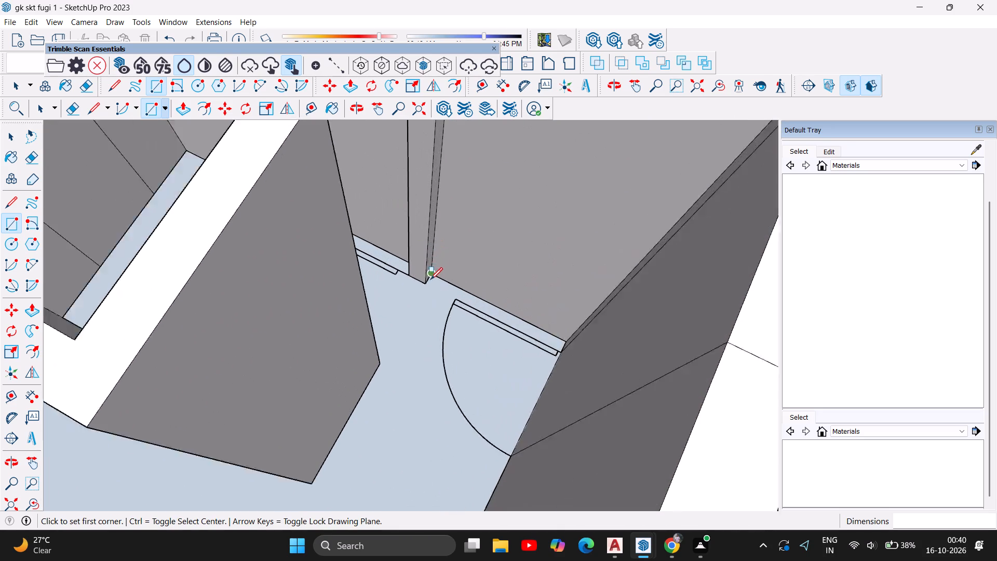
{"action": "scroll", "coordinate": [430, 279], "scroll_direction": "up", "scroll_amount": 2}
{"action": "left_click", "coordinate": [403, 274]}
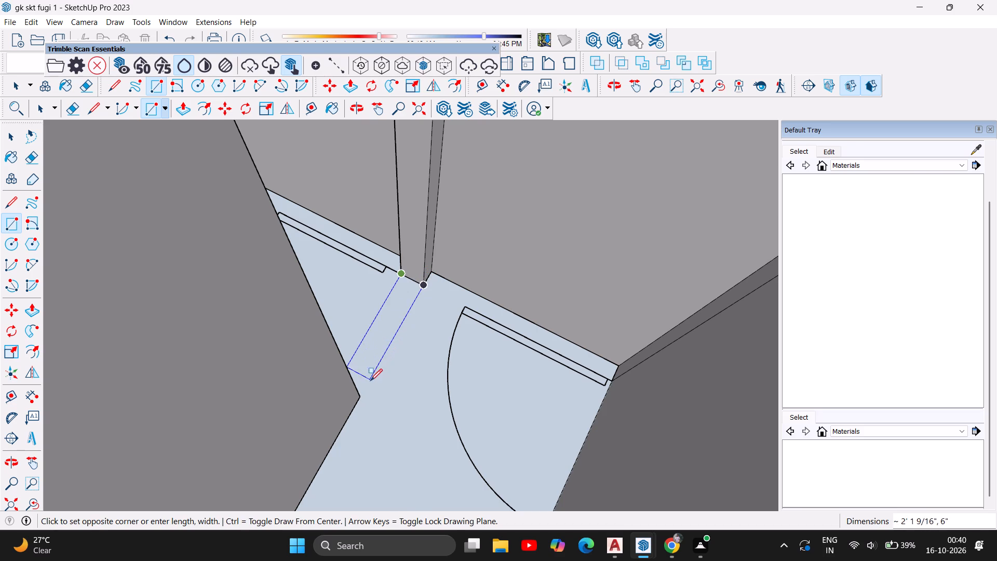
{"action": "left_click", "coordinate": [362, 396]}
Look over the house plan from above for doorways that still need a base rectangle.
{"action": "scroll", "coordinate": [357, 390], "scroll_direction": "down", "scroll_amount": 6}
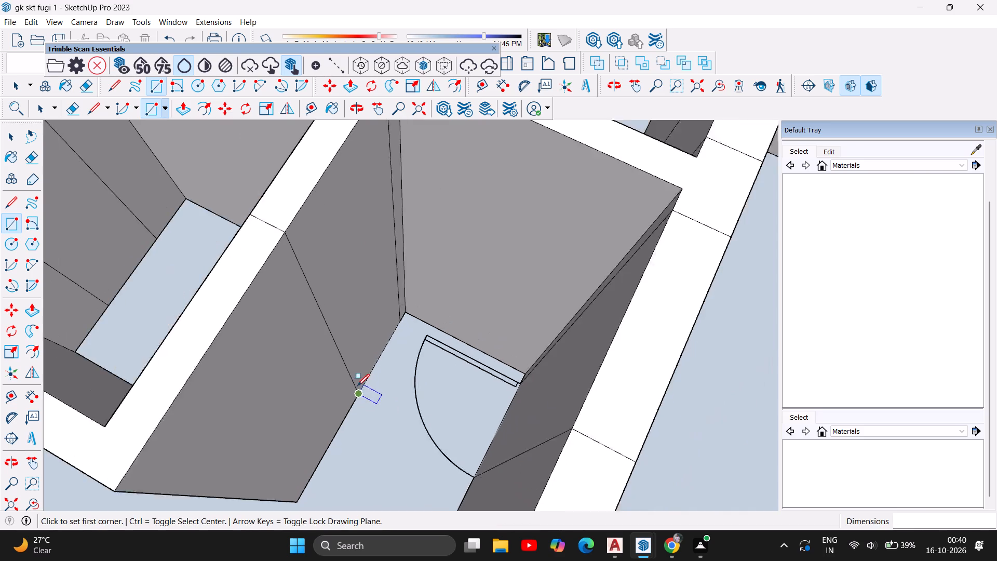
{"action": "scroll", "coordinate": [428, 351], "scroll_direction": "down", "scroll_amount": 8}
{"action": "scroll", "coordinate": [385, 363], "scroll_direction": "down", "scroll_amount": 8}
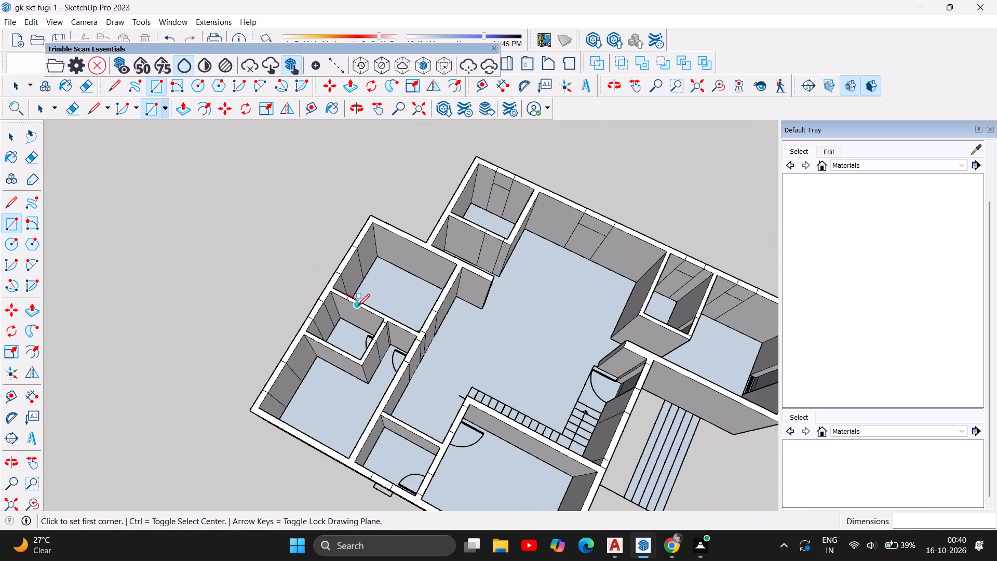
{"action": "scroll", "coordinate": [358, 306], "scroll_direction": "down", "scroll_amount": 6}
{"action": "scroll", "coordinate": [510, 386], "scroll_direction": "up", "scroll_amount": 11}
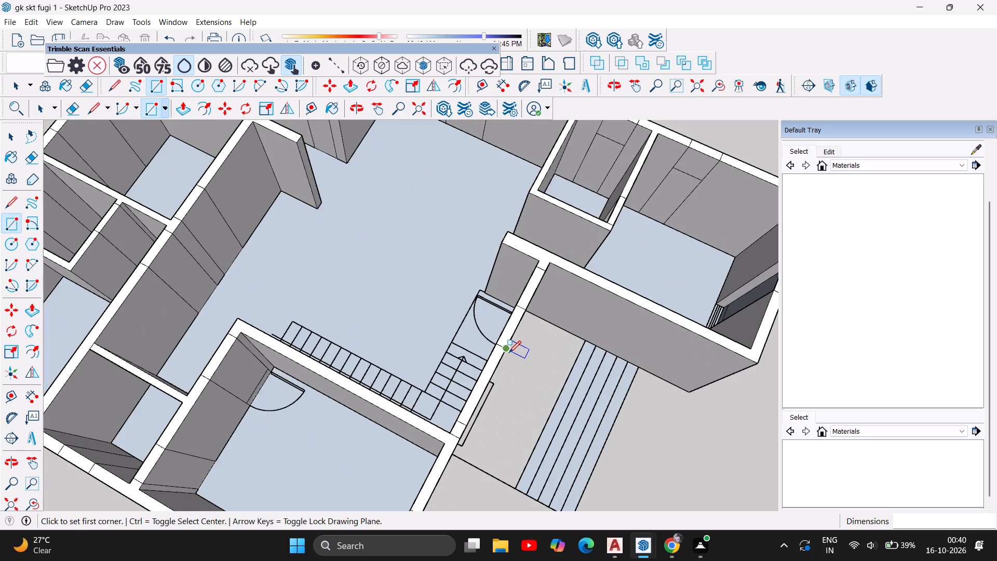
{"action": "scroll", "coordinate": [409, 308], "scroll_direction": "down", "scroll_amount": 8}
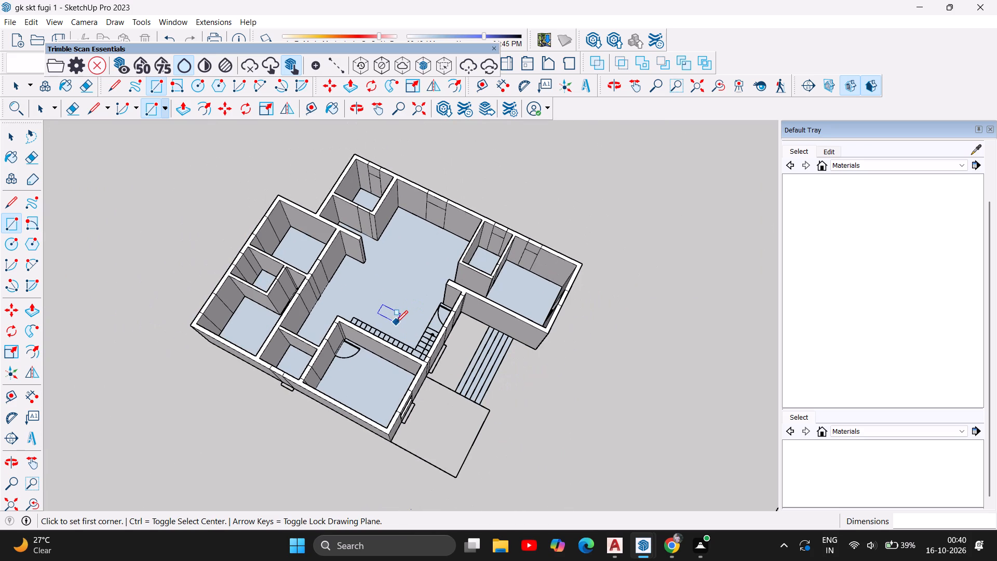
{"action": "scroll", "coordinate": [412, 296], "scroll_direction": "up", "scroll_amount": 1}
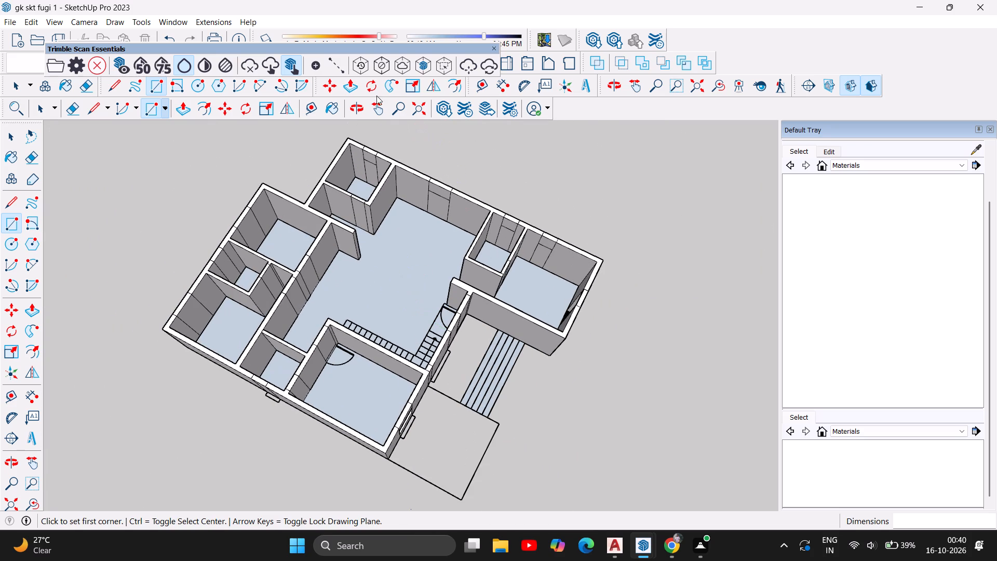
Delete the outer face covering the wide opening in the front wall facing the entrance stairs.
{"action": "left_click", "coordinate": [355, 102]}
{"action": "left_click_drag", "start_coordinate": [634, 350], "coordinate": [556, 319]}
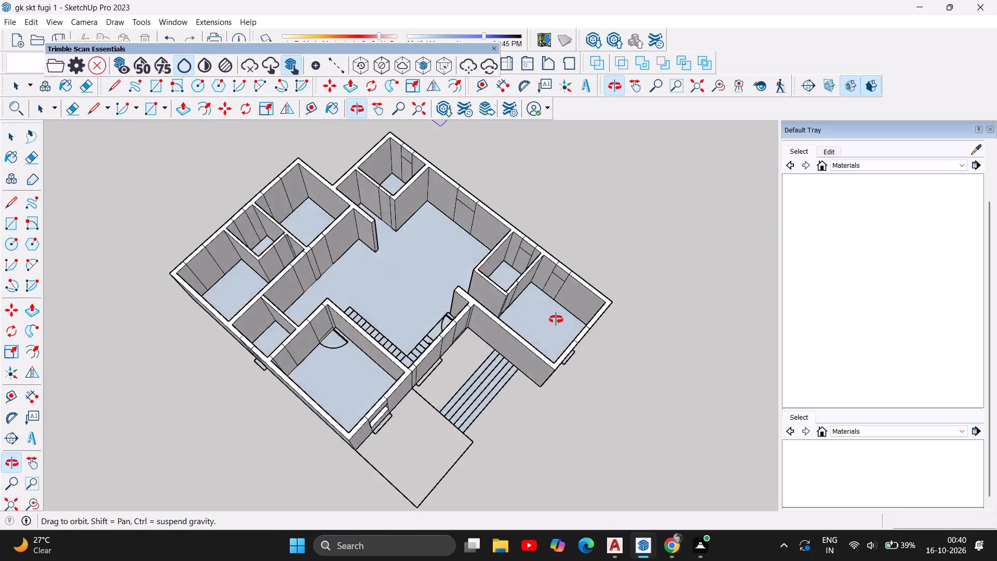
{"action": "left_click_drag", "start_coordinate": [556, 319], "coordinate": [558, 141]}
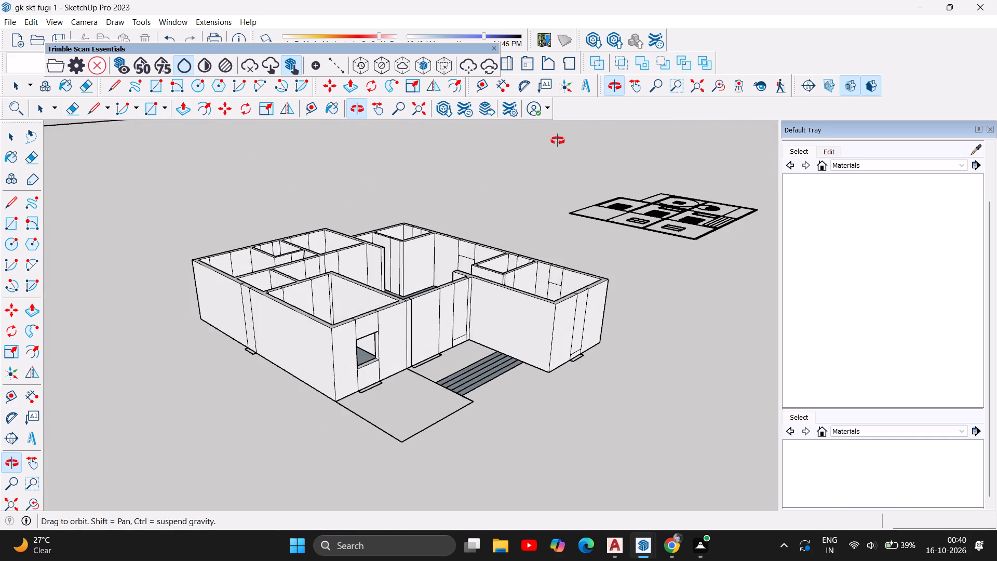
{"action": "left_click_drag", "start_coordinate": [558, 141], "coordinate": [596, 129]}
{"action": "left_click_drag", "start_coordinate": [652, 385], "coordinate": [418, 325]}
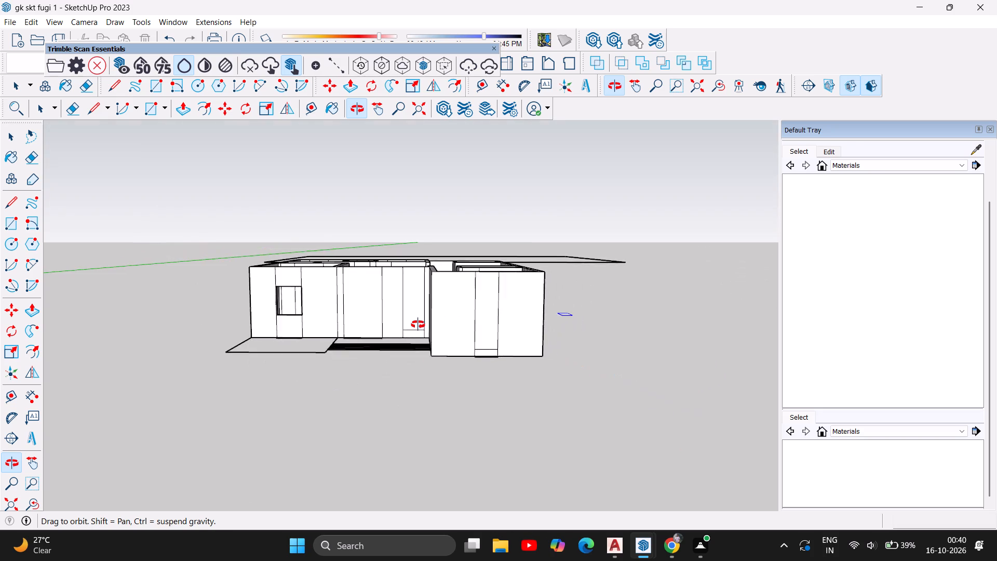
{"action": "left_click_drag", "start_coordinate": [418, 325], "coordinate": [467, 364]}
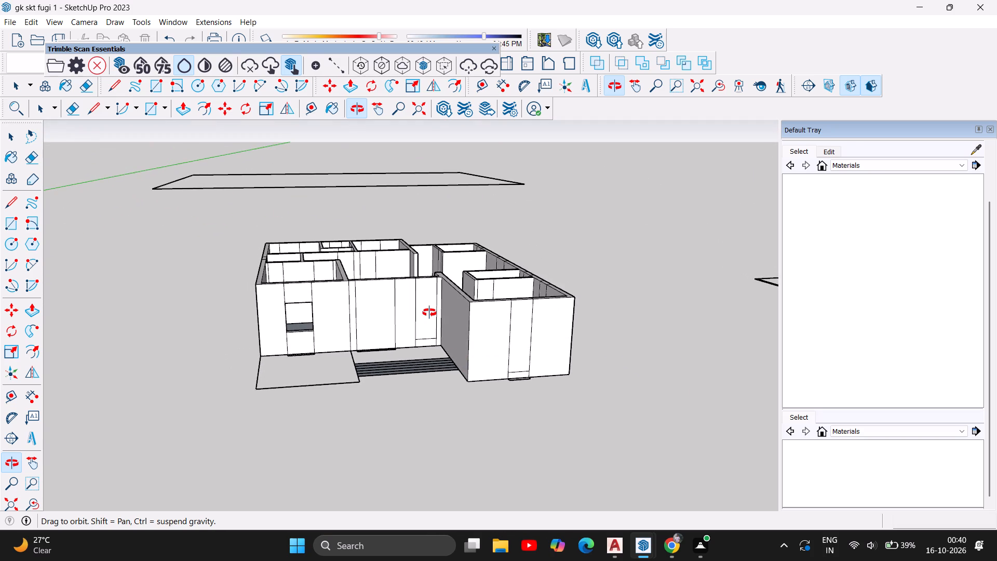
{"action": "scroll", "coordinate": [429, 313], "scroll_direction": "up", "scroll_amount": 6}
{"action": "scroll", "coordinate": [368, 363], "scroll_direction": "up", "scroll_amount": 2}
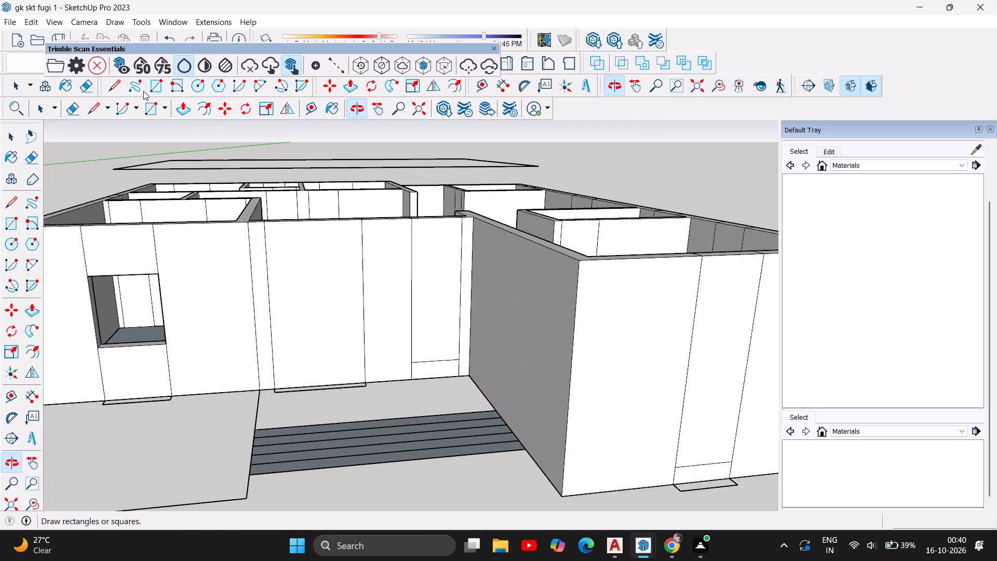
{"action": "left_click", "coordinate": [6, 138]}
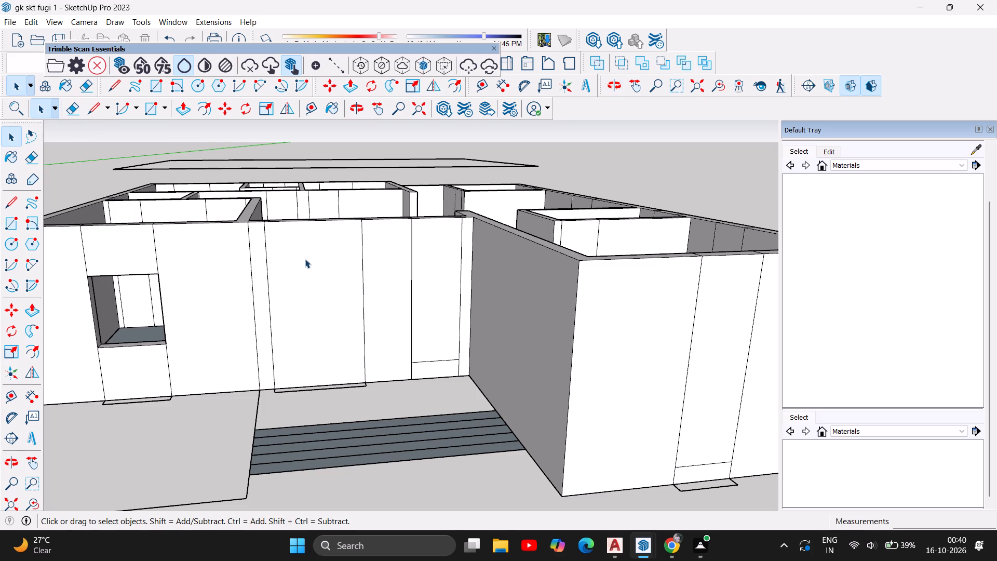
{"action": "left_click", "coordinate": [305, 259]}
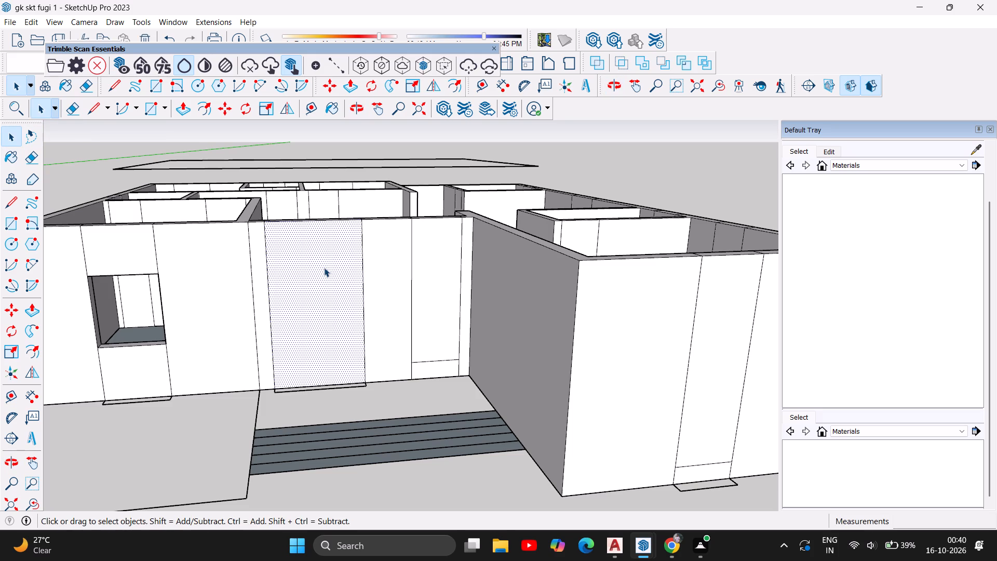
{"action": "key", "text": "Delete"}
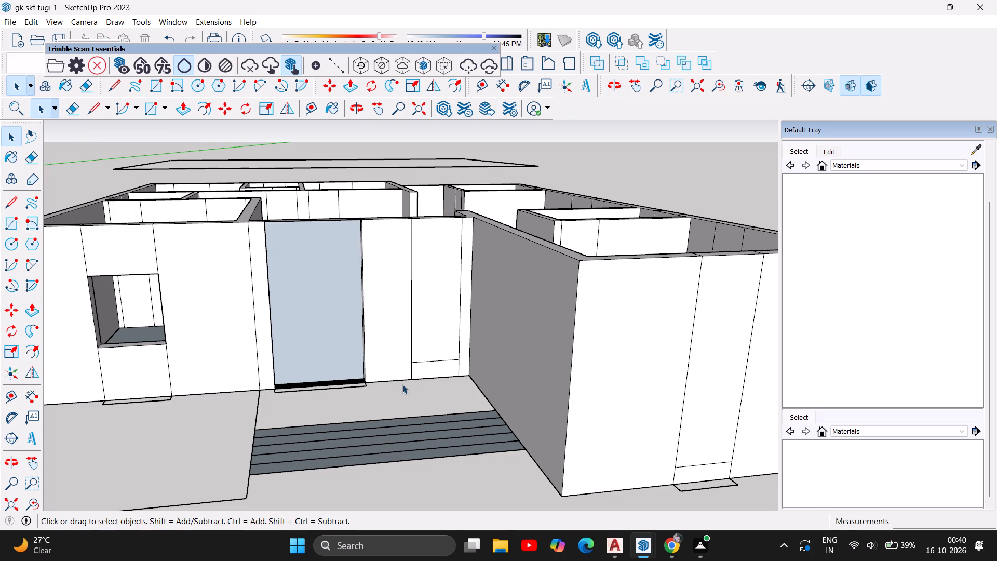
Delete the face above the base strip in the narrow opening next to the wide front opening.
{"action": "scroll", "coordinate": [402, 385], "scroll_direction": "down", "scroll_amount": 6}
{"action": "scroll", "coordinate": [423, 338], "scroll_direction": "up", "scroll_amount": 4}
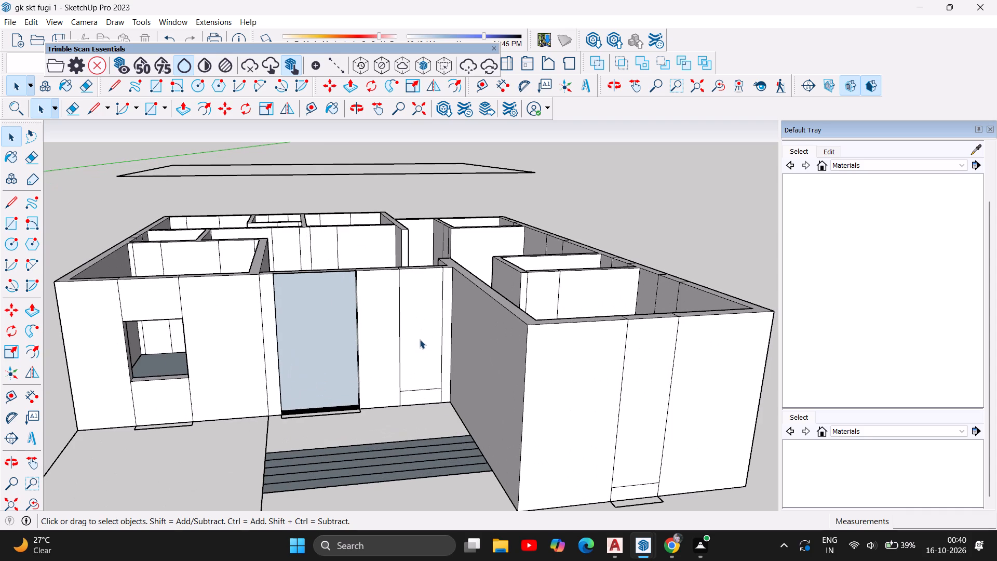
{"action": "left_click", "coordinate": [420, 339]}
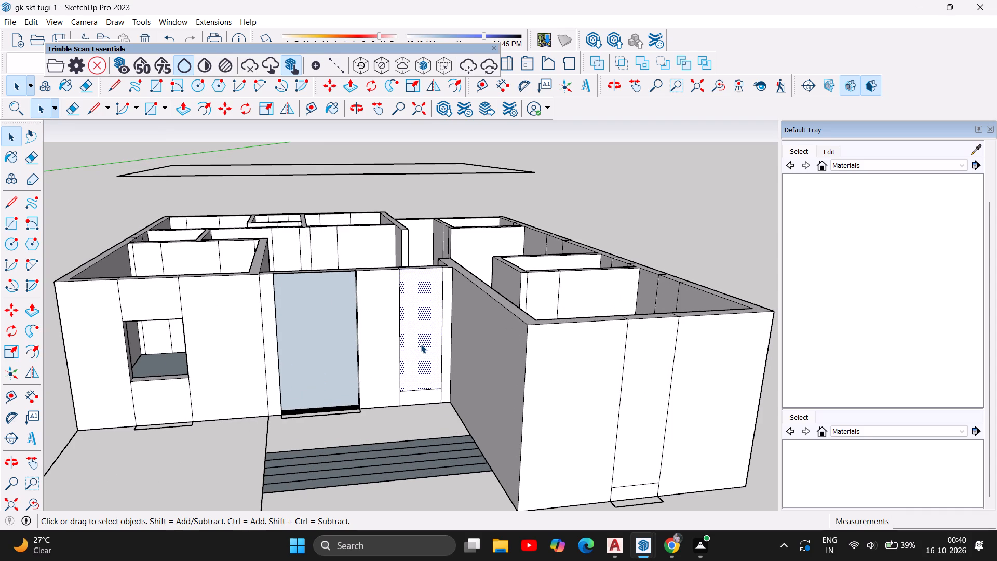
{"action": "key", "text": "Delete"}
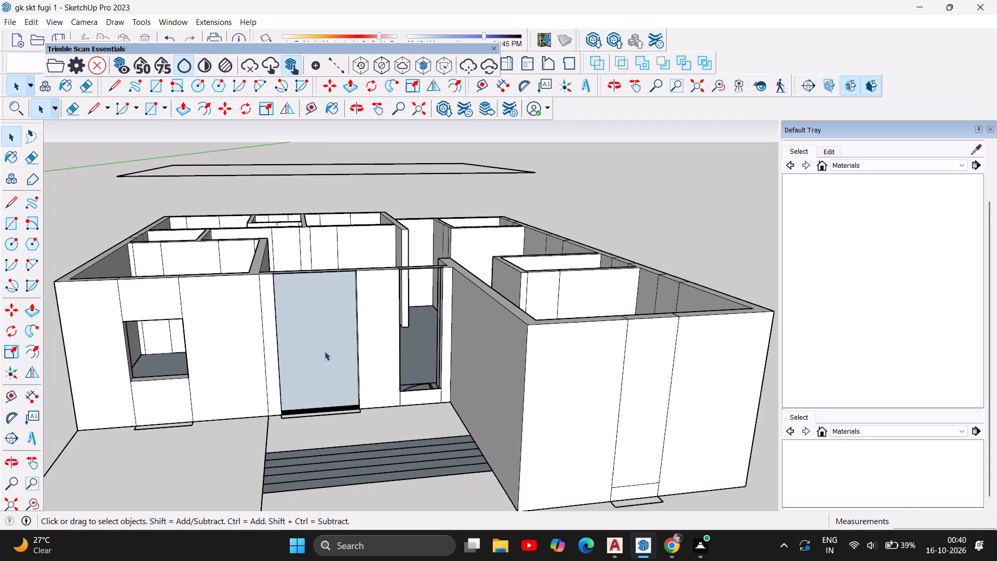
Delete the remaining inner face of the wide front opening so it is open through the wall.
{"action": "left_click", "coordinate": [325, 351]}
{"action": "key", "text": "BackSpace"}
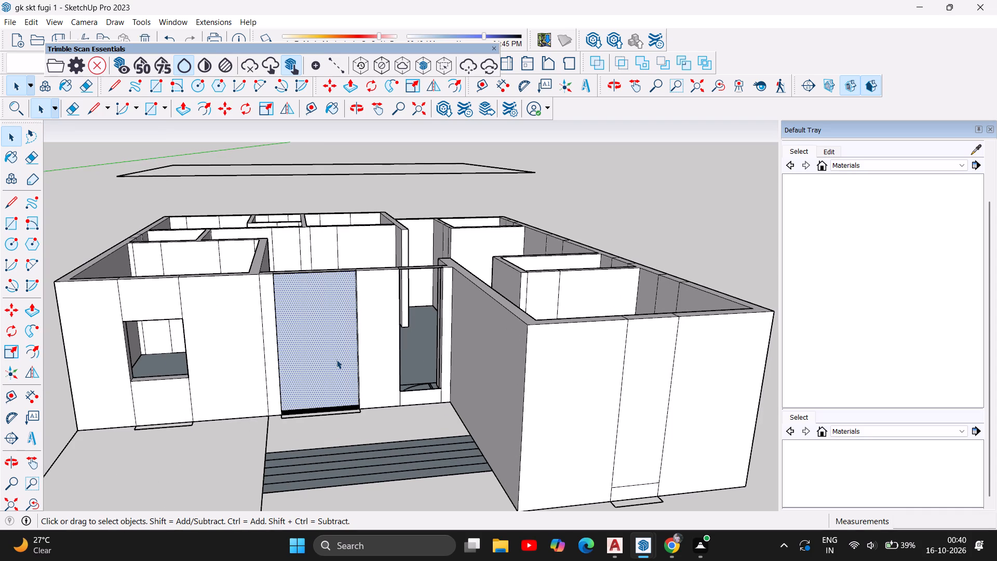
{"action": "key", "text": "Delete"}
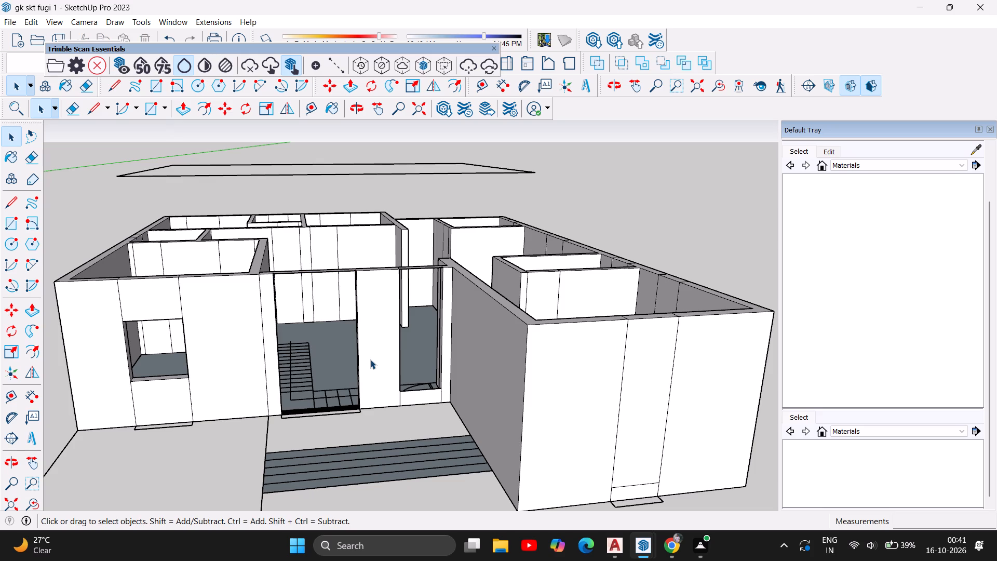
Delete the outer face above the base strip in the narrow opening on the projecting room's front wall.
{"action": "scroll", "coordinate": [319, 410], "scroll_direction": "up", "scroll_amount": 6}
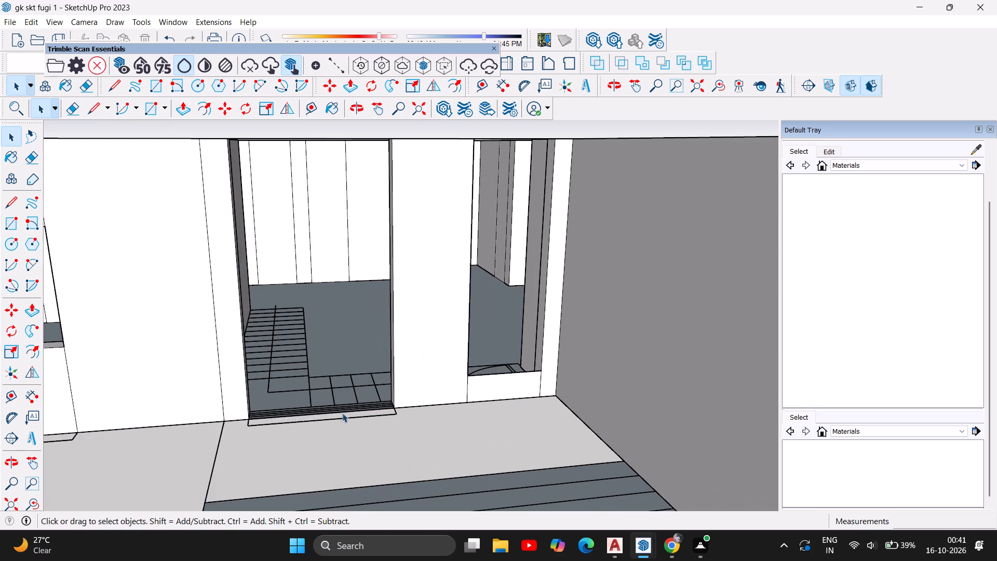
{"action": "scroll", "coordinate": [343, 412], "scroll_direction": "up", "scroll_amount": 11}
{"action": "scroll", "coordinate": [320, 407], "scroll_direction": "down", "scroll_amount": 6}
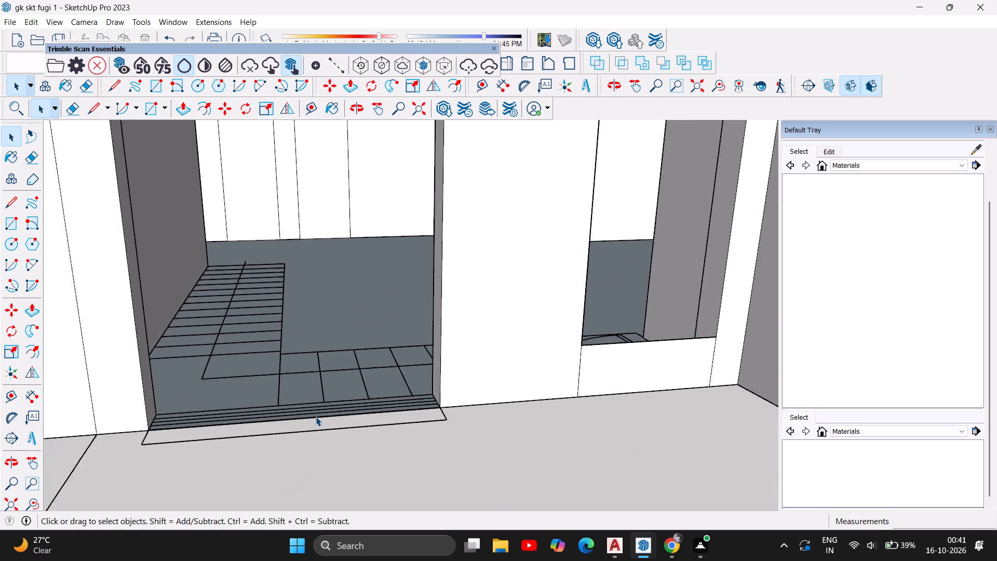
{"action": "scroll", "coordinate": [316, 417], "scroll_direction": "down", "scroll_amount": 15}
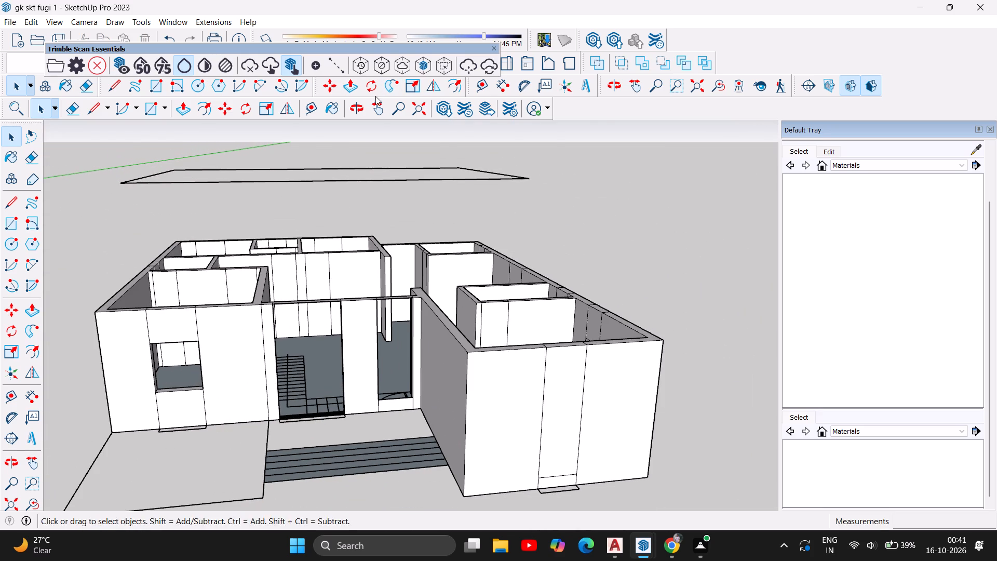
{"action": "left_click", "coordinate": [353, 104]}
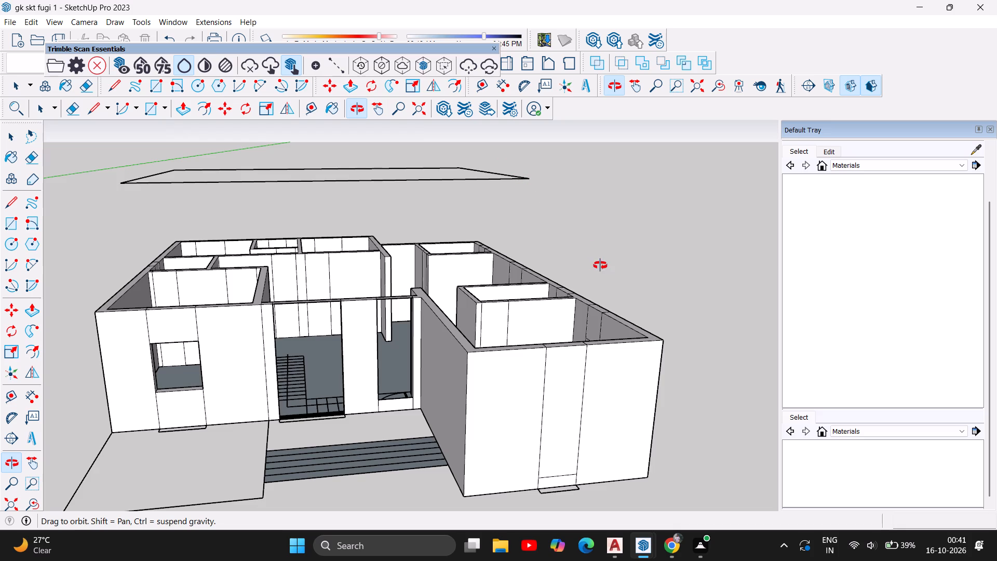
{"action": "left_click_drag", "start_coordinate": [600, 265], "coordinate": [543, 223]}
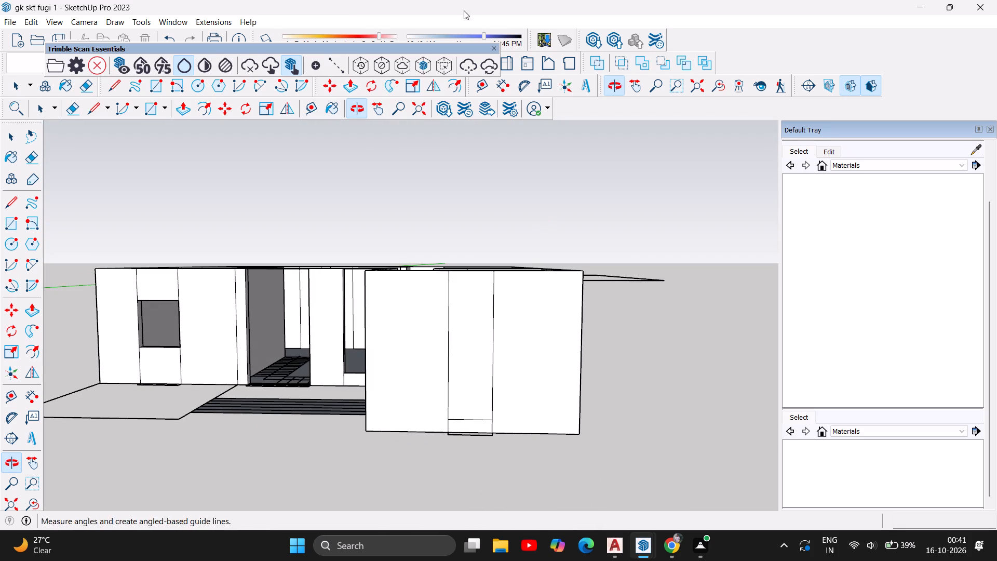
{"action": "left_click", "coordinate": [17, 133]}
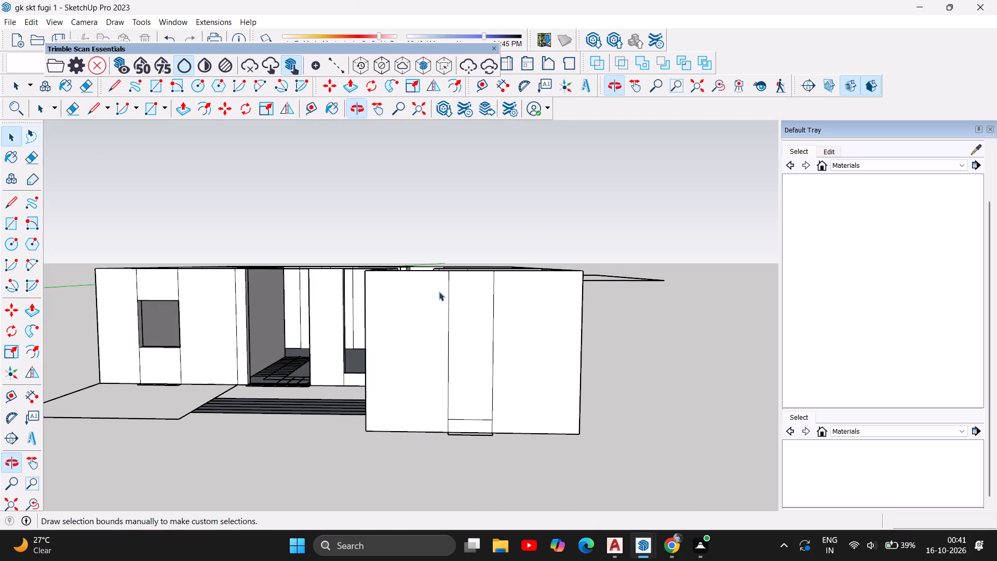
{"action": "left_click", "coordinate": [489, 330]}
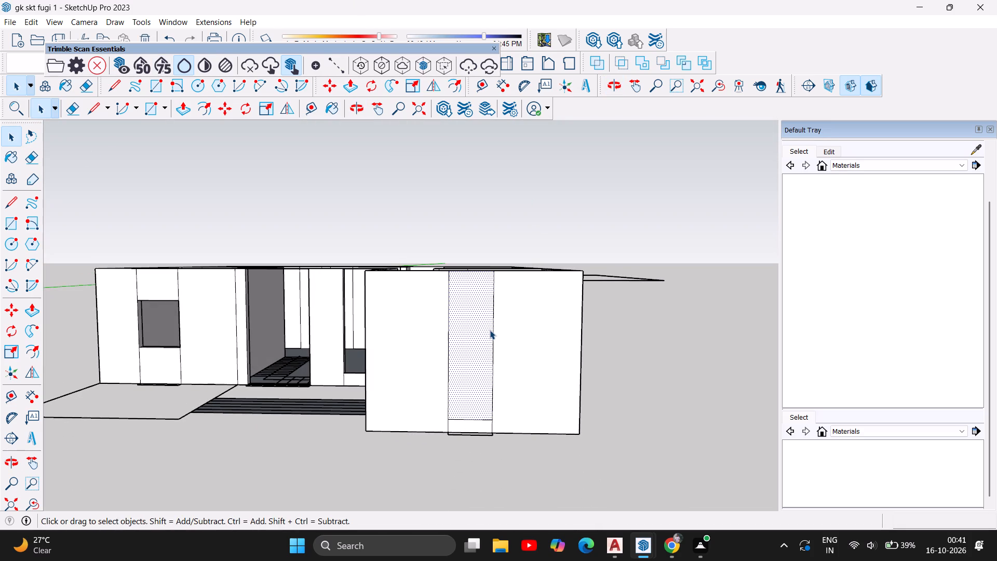
{"action": "key", "text": "Delete"}
Delete the outer and inner faces below the lintels of the two openings nearest the projecting room's front corner in the long side wall.
{"action": "scroll", "coordinate": [344, 353], "scroll_direction": "down", "scroll_amount": 5}
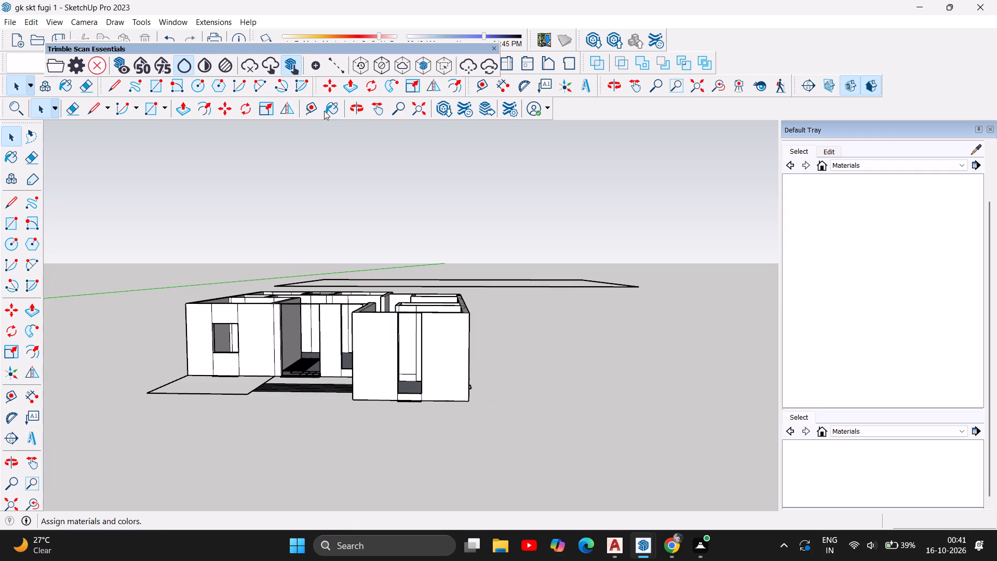
{"action": "left_click", "coordinate": [354, 110]}
{"action": "left_click_drag", "start_coordinate": [603, 330], "coordinate": [380, 393]}
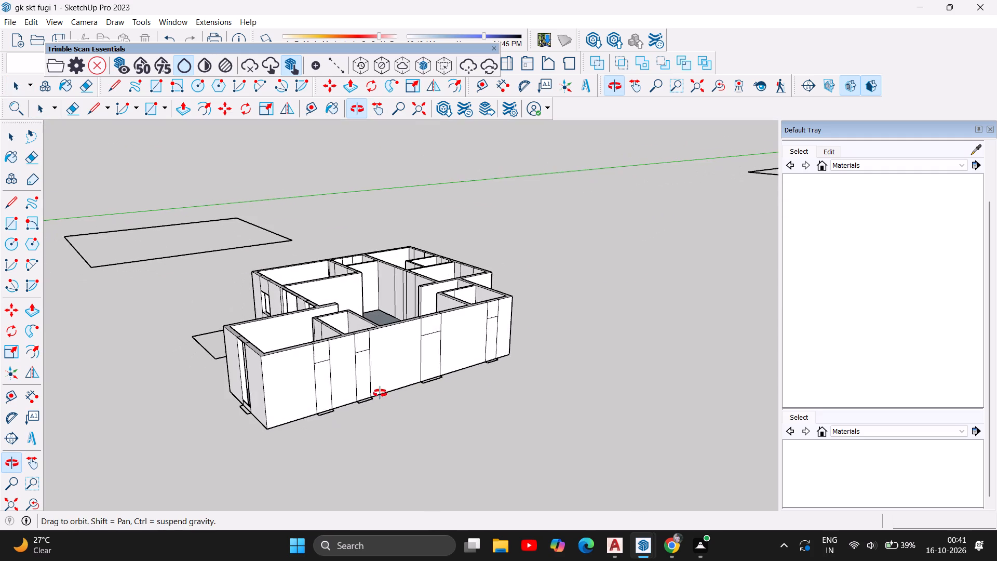
{"action": "left_click_drag", "start_coordinate": [380, 393], "coordinate": [372, 395]}
{"action": "scroll", "coordinate": [333, 382], "scroll_direction": "up", "scroll_amount": 6}
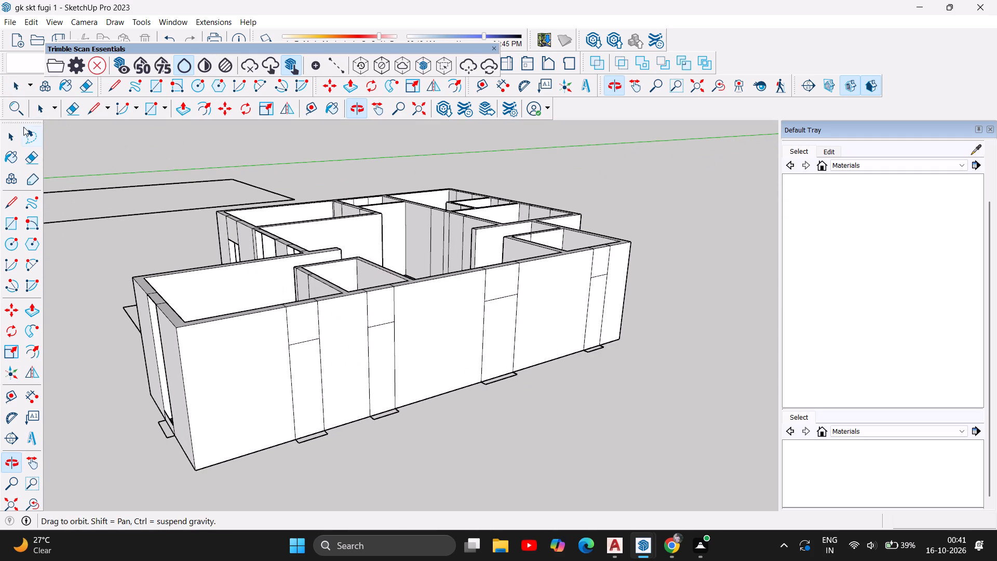
{"action": "left_click", "coordinate": [15, 138]}
{"action": "left_click", "coordinate": [306, 373]}
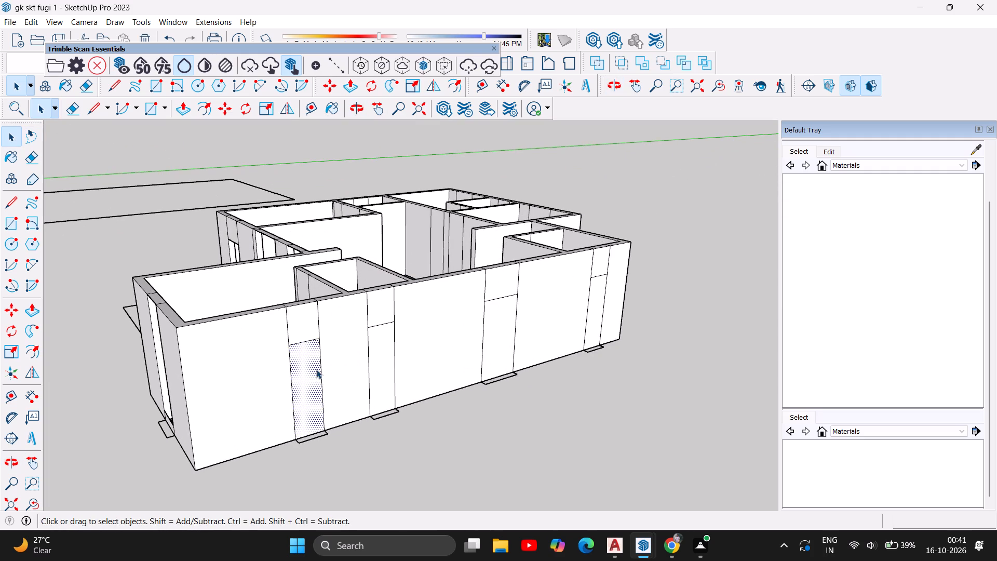
{"action": "key", "text": "Delete"}
{"action": "left_click", "coordinate": [307, 373]}
{"action": "key", "text": "Delete"}
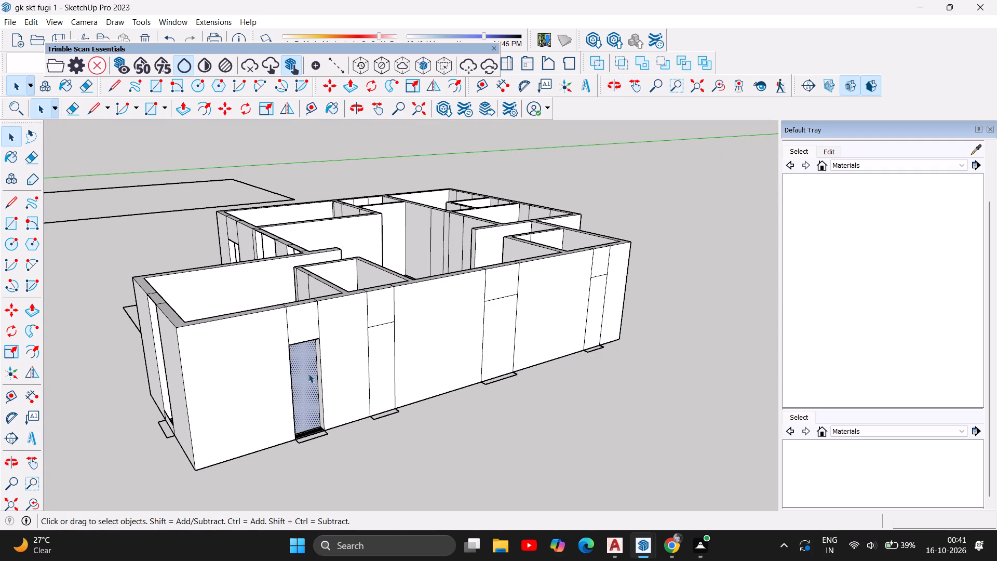
{"action": "left_click", "coordinate": [379, 365]}
{"action": "key", "text": "Delete"}
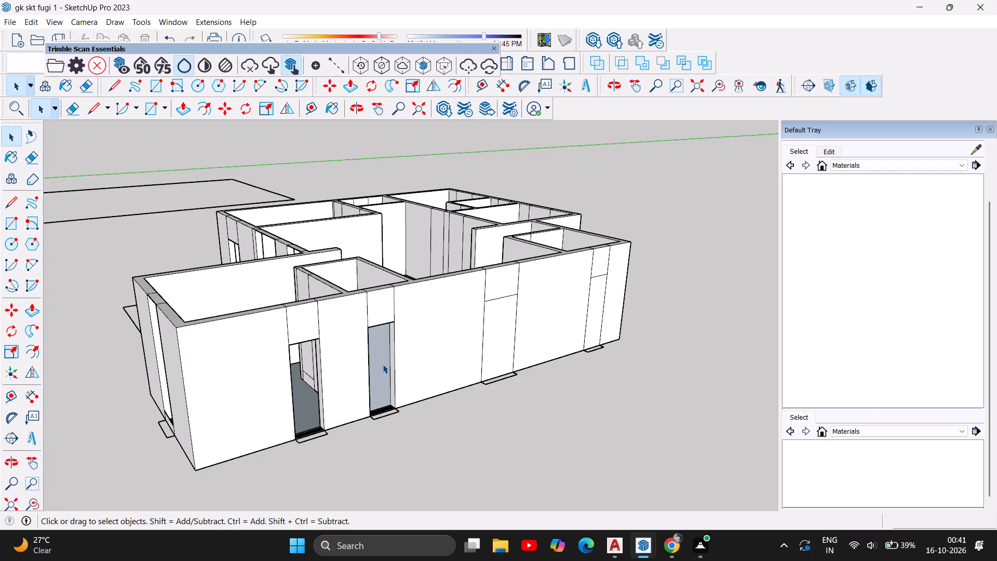
{"action": "left_click", "coordinate": [383, 364]}
{"action": "key", "text": "Delete"}
Delete the outer and inner faces below the lintels of the two remaining openings toward the far end of the long side wall.
{"action": "left_click", "coordinate": [493, 348]}
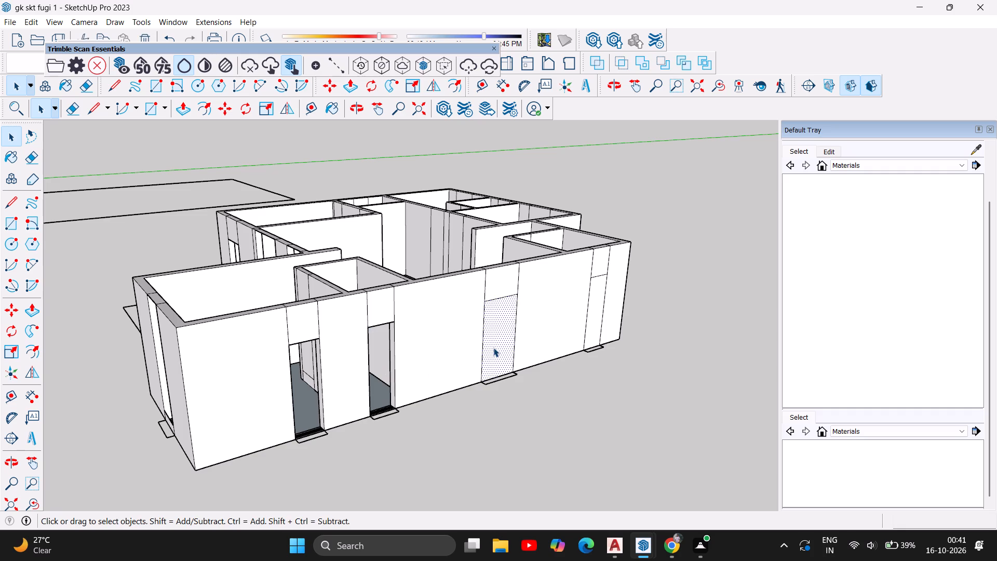
{"action": "key", "text": "Delete"}
{"action": "left_click", "coordinate": [496, 347]}
{"action": "key", "text": "Delete"}
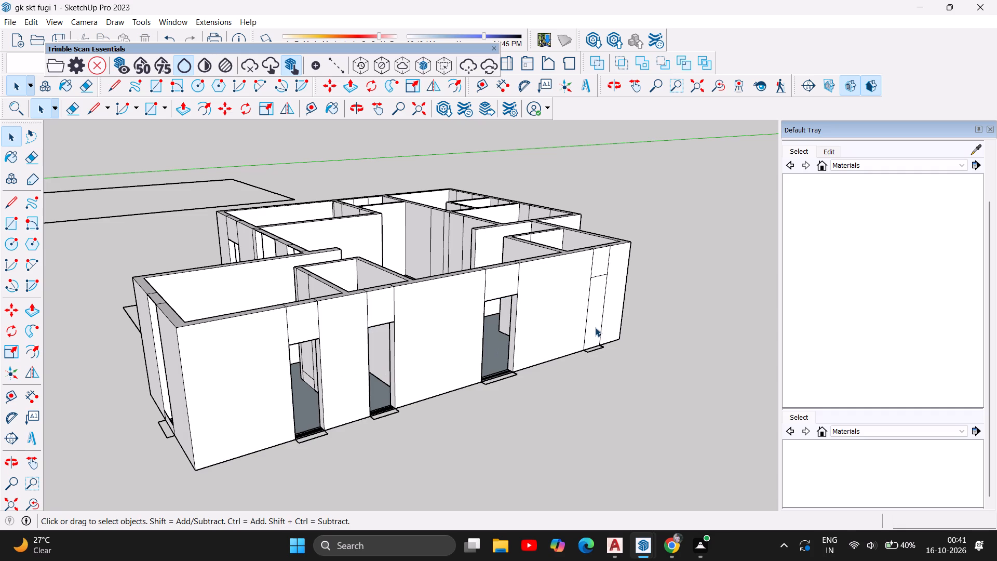
{"action": "left_click", "coordinate": [595, 327]}
{"action": "key", "text": "Delete"}
{"action": "left_click", "coordinate": [592, 325]}
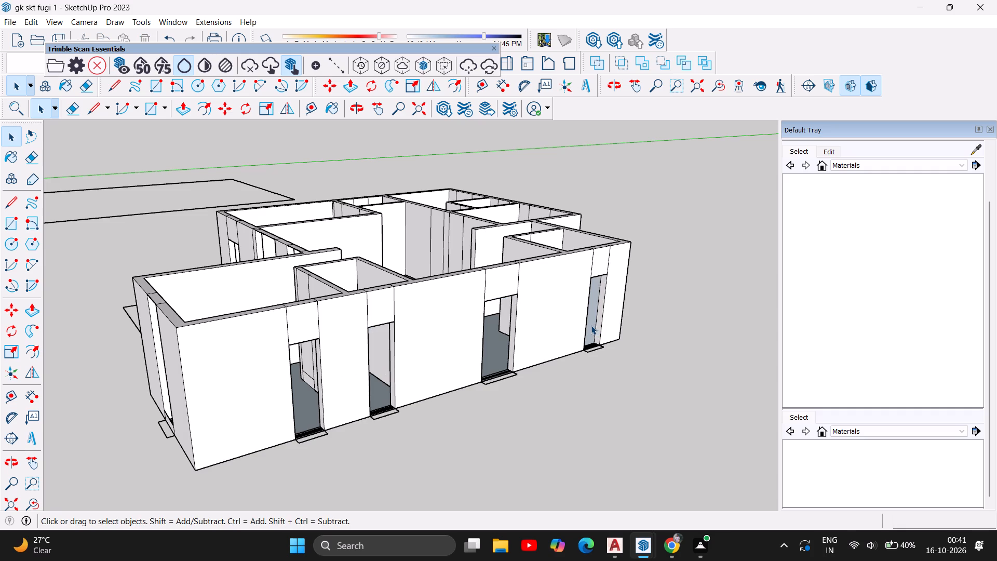
{"action": "key", "text": "Delete"}
Examine the base of the cleared wide opening in the long side wall up close.
{"action": "scroll", "coordinate": [309, 392], "scroll_direction": "down", "scroll_amount": 5}
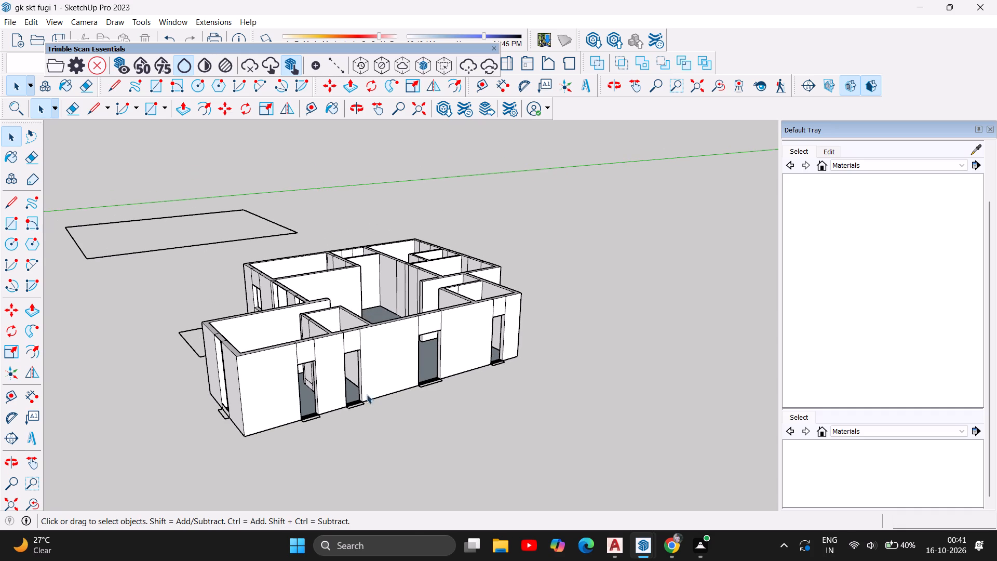
{"action": "scroll", "coordinate": [439, 372], "scroll_direction": "up", "scroll_amount": 14}
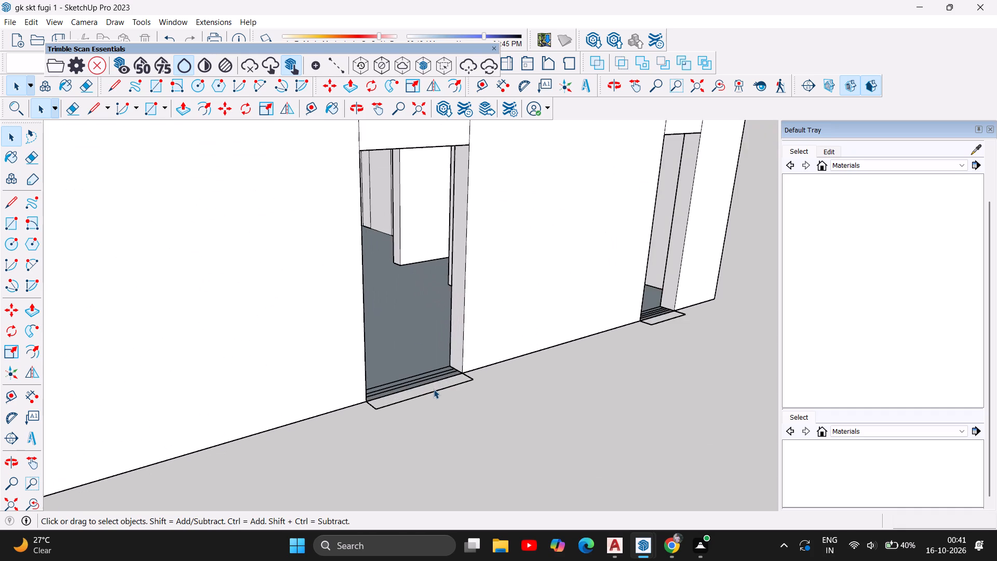
{"action": "scroll", "coordinate": [434, 387], "scroll_direction": "up", "scroll_amount": 15}
{"action": "scroll", "coordinate": [410, 383], "scroll_direction": "down", "scroll_amount": 9}
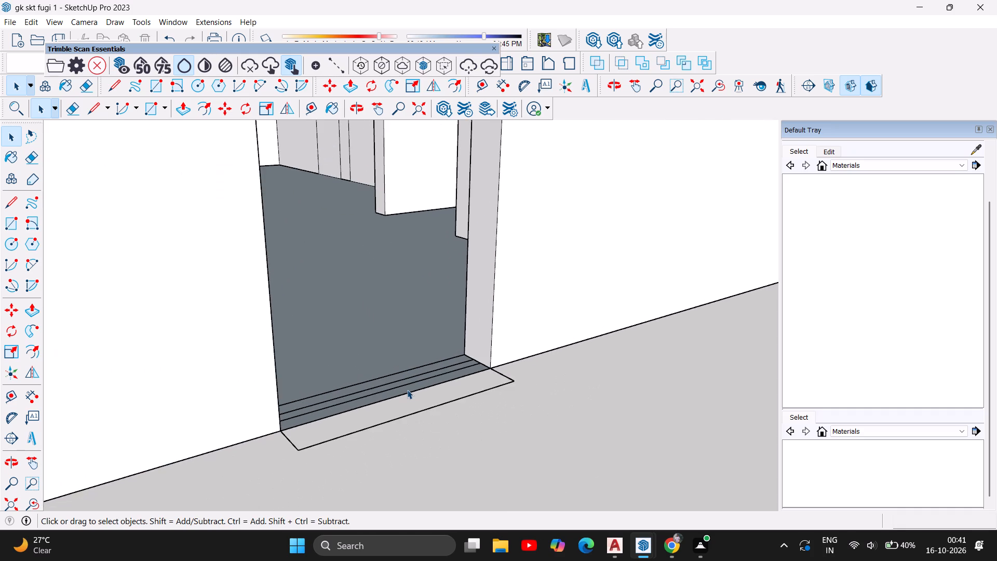
{"action": "scroll", "coordinate": [407, 390], "scroll_direction": "down", "scroll_amount": 15}
{"action": "scroll", "coordinate": [408, 389], "scroll_direction": "down", "scroll_amount": 8}
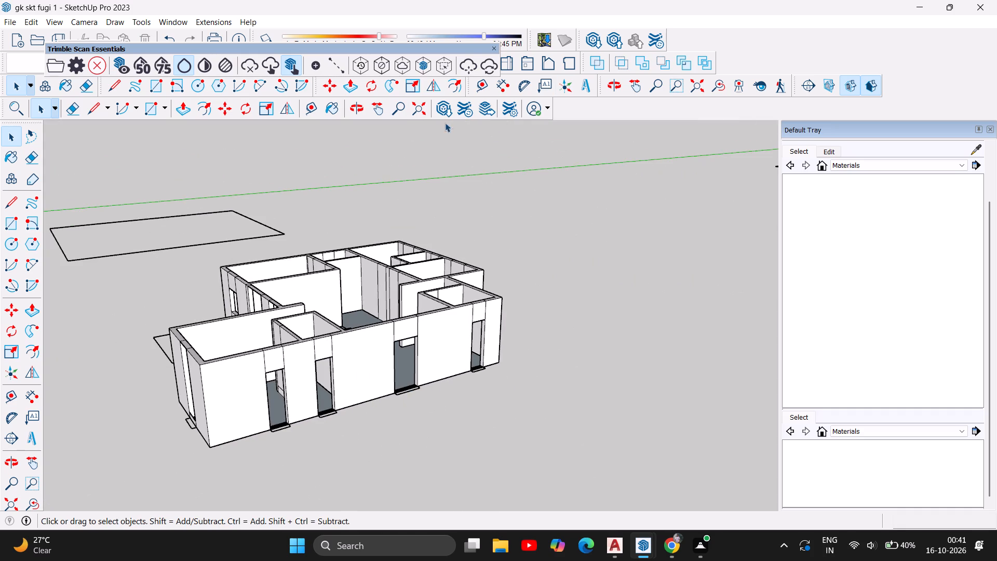
Delete the remaining inner faces of the two partly cleared full-height openings in the rear wall.
{"action": "left_click", "coordinate": [357, 109]}
{"action": "left_click_drag", "start_coordinate": [640, 319], "coordinate": [414, 355]}
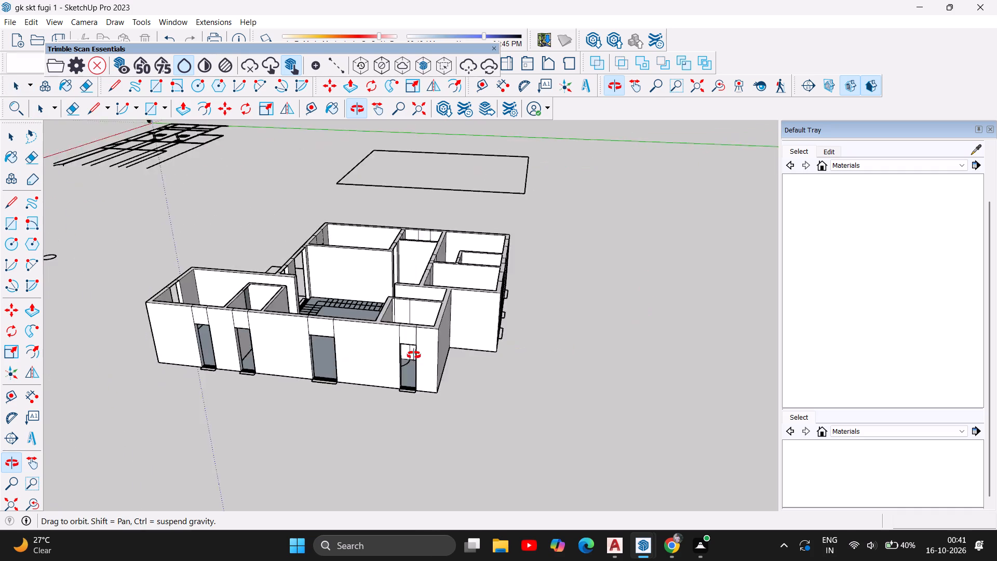
{"action": "left_click_drag", "start_coordinate": [414, 355], "coordinate": [303, 346]}
{"action": "left_click_drag", "start_coordinate": [654, 331], "coordinate": [479, 360]}
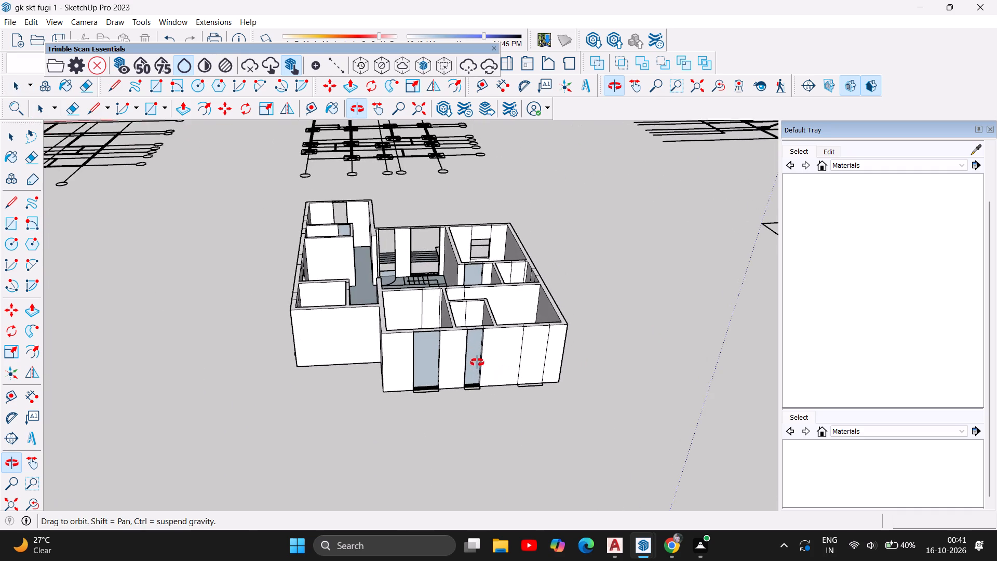
{"action": "scroll", "coordinate": [470, 369], "scroll_direction": "up", "scroll_amount": 5}
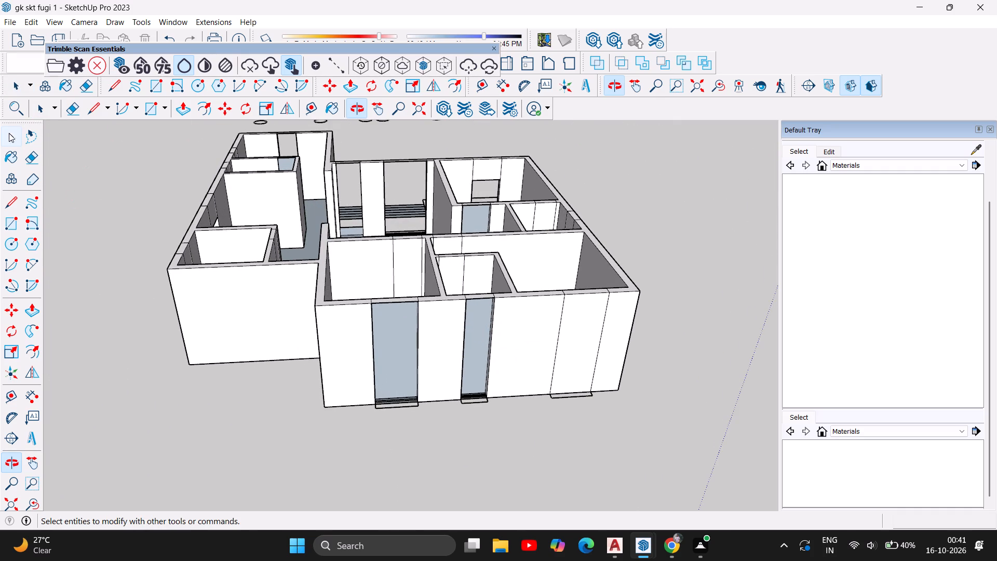
{"action": "left_click", "coordinate": [10, 134]}
{"action": "left_click", "coordinate": [395, 347]}
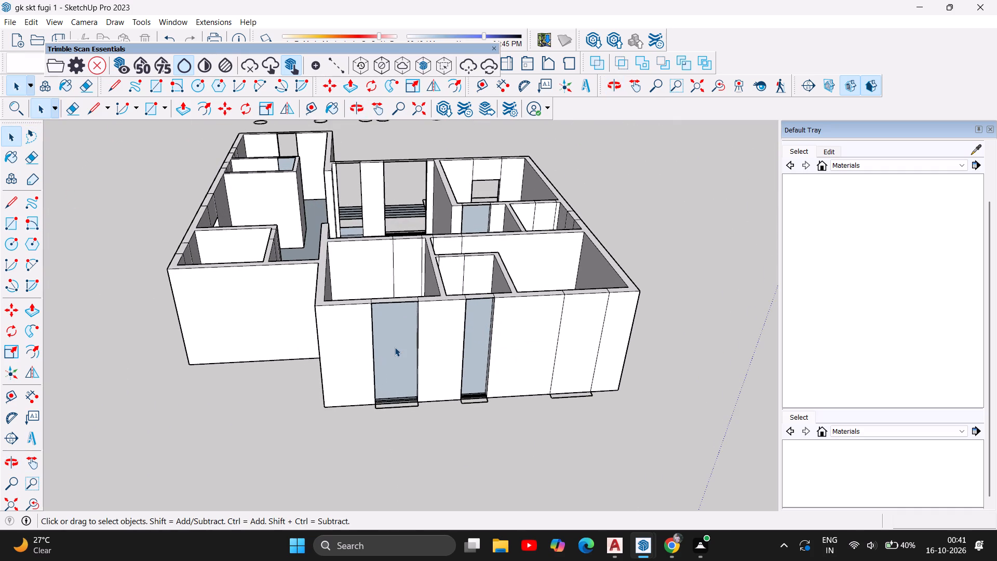
{"action": "key", "text": "Delete"}
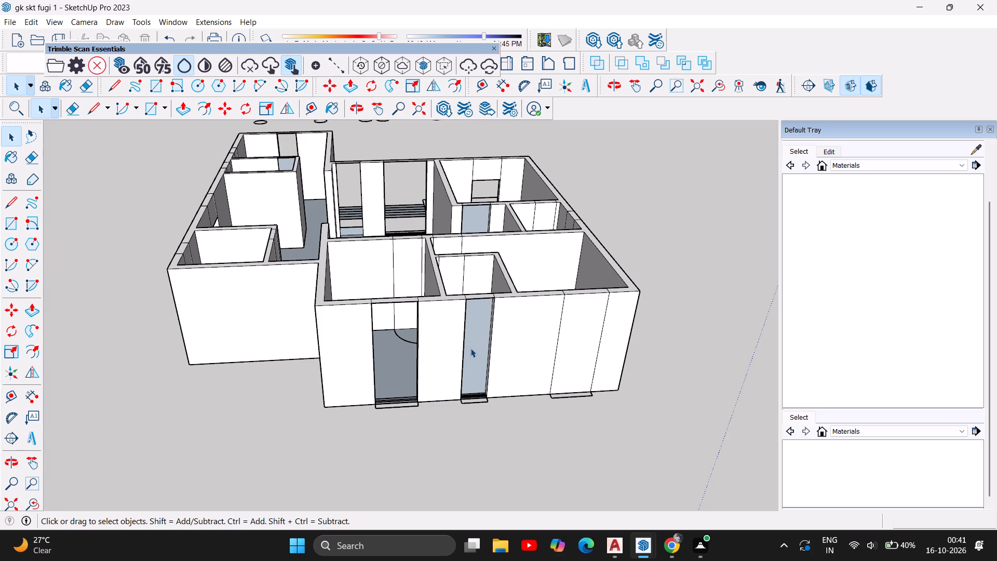
{"action": "left_click", "coordinate": [470, 348]}
{"action": "key", "text": "Delete"}
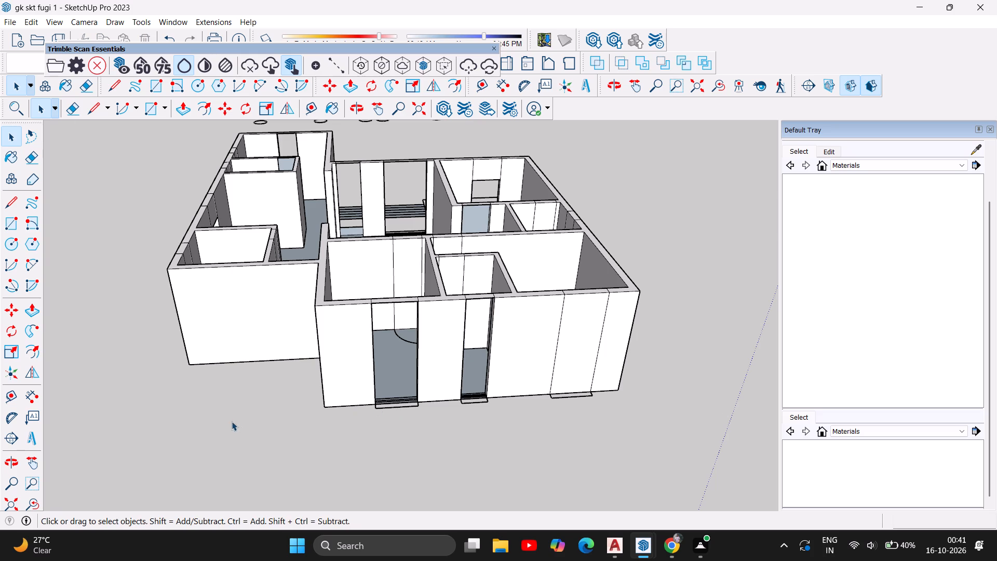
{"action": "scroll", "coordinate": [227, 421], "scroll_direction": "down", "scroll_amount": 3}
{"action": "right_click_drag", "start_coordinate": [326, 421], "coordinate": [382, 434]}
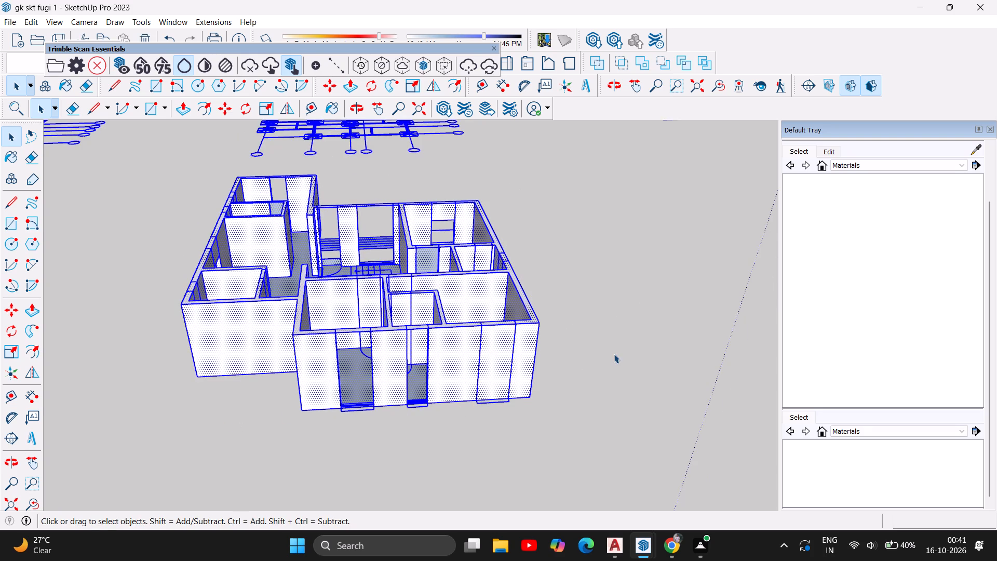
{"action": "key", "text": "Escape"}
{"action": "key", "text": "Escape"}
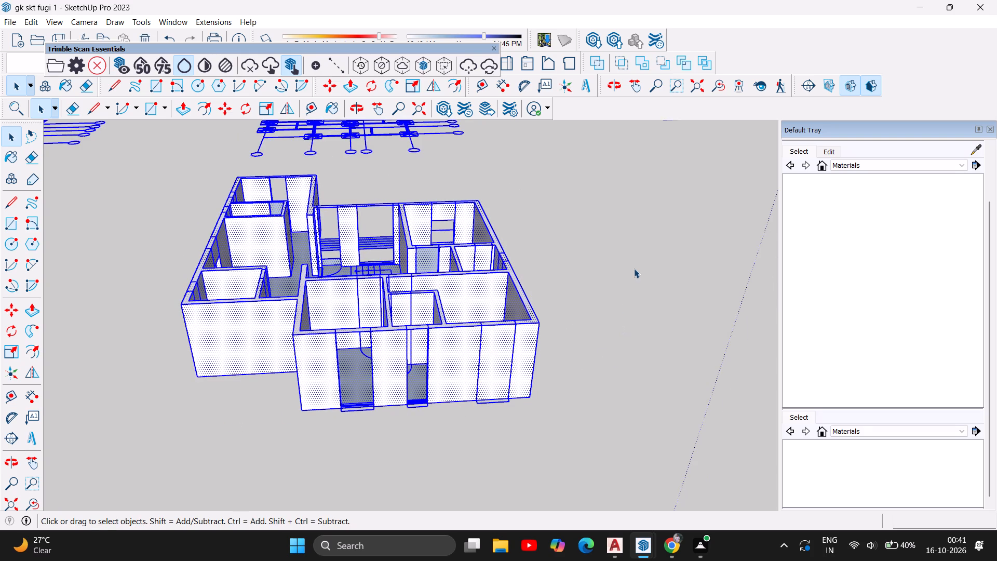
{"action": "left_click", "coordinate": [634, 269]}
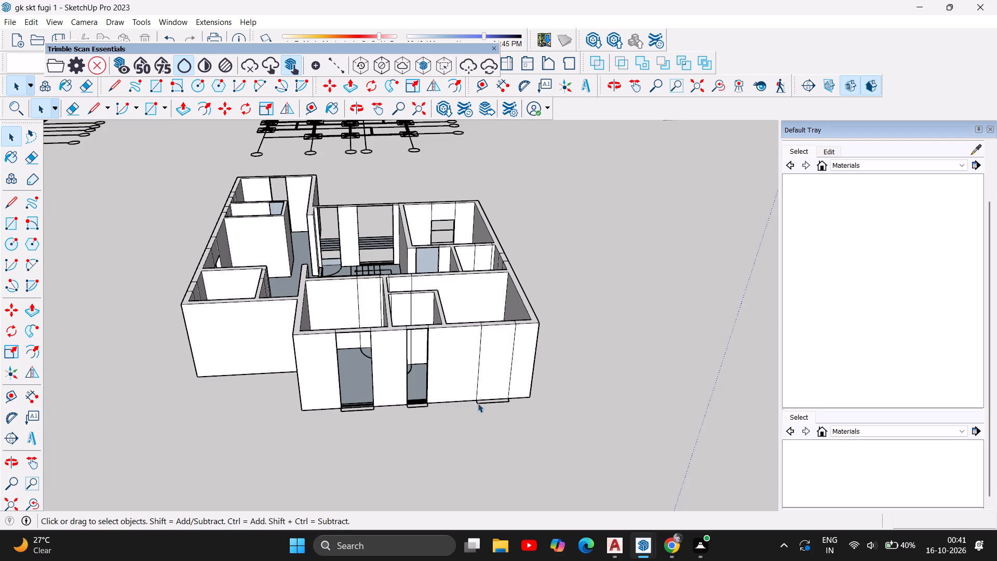
Delete the outer and inner faces of the third full-height opening near the rear wall's outer corner.
{"action": "scroll", "coordinate": [482, 392], "scroll_direction": "up", "scroll_amount": 4}
{"action": "left_click", "coordinate": [510, 362]}
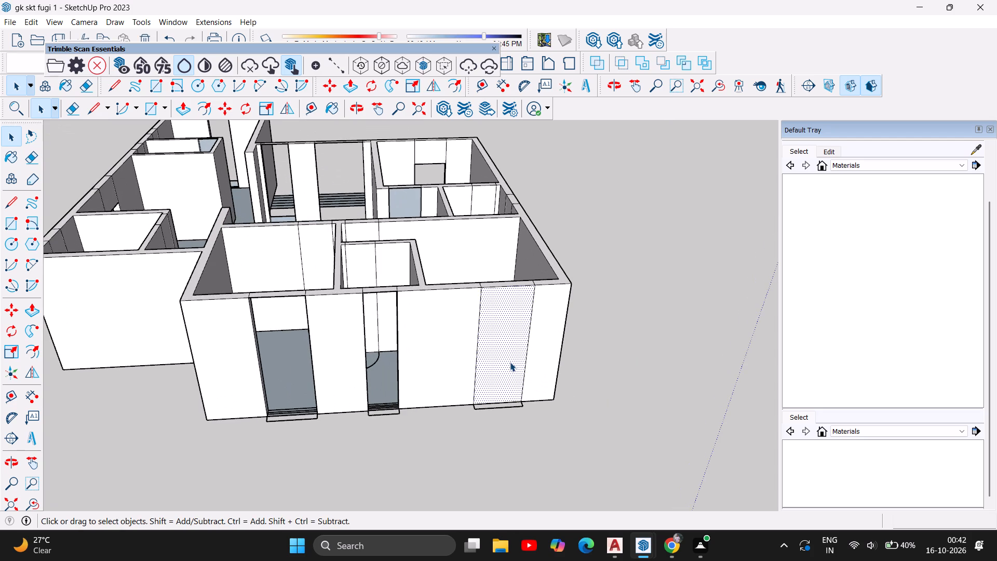
{"action": "key", "text": "Delete"}
{"action": "left_click", "coordinate": [509, 361]}
{"action": "key", "text": "Delete"}
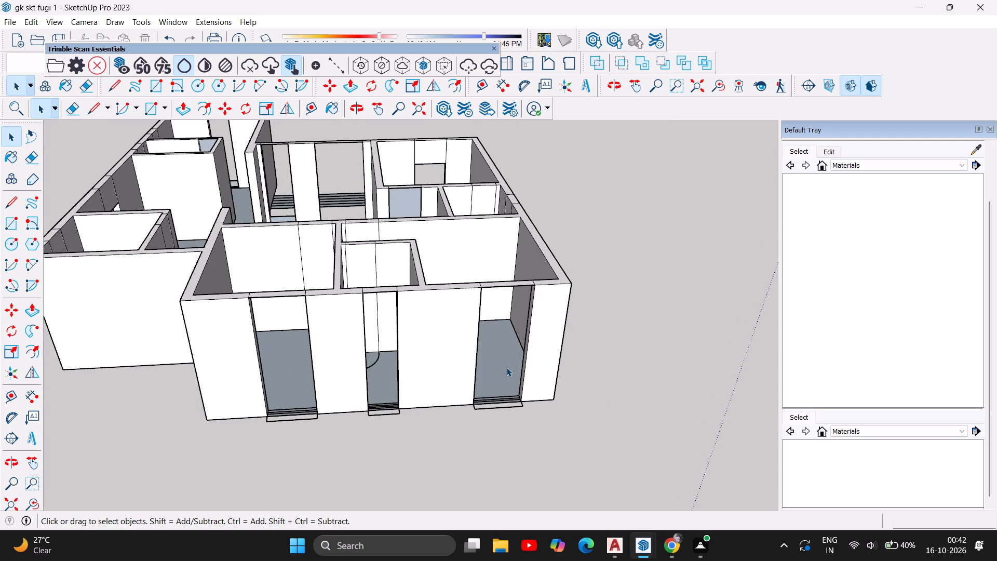
Delete the outer and inner faces of the narrow full-height opening in the long closed side wall.
{"action": "scroll", "coordinate": [449, 406], "scroll_direction": "down", "scroll_amount": 11}
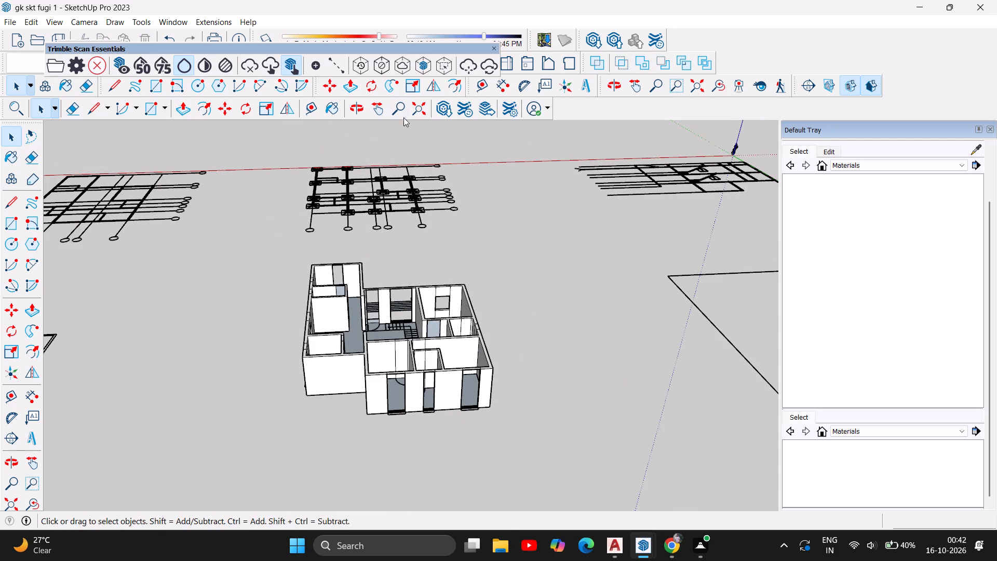
{"action": "left_click", "coordinate": [350, 103]}
{"action": "left_click_drag", "start_coordinate": [564, 354], "coordinate": [464, 371]}
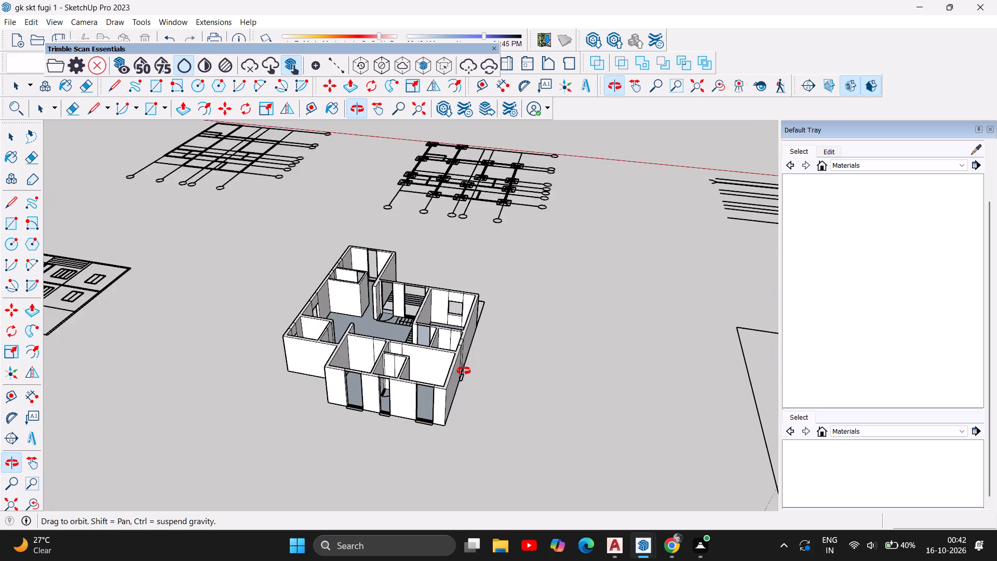
{"action": "left_click_drag", "start_coordinate": [464, 371], "coordinate": [247, 314]}
{"action": "scroll", "coordinate": [420, 356], "scroll_direction": "up", "scroll_amount": 6}
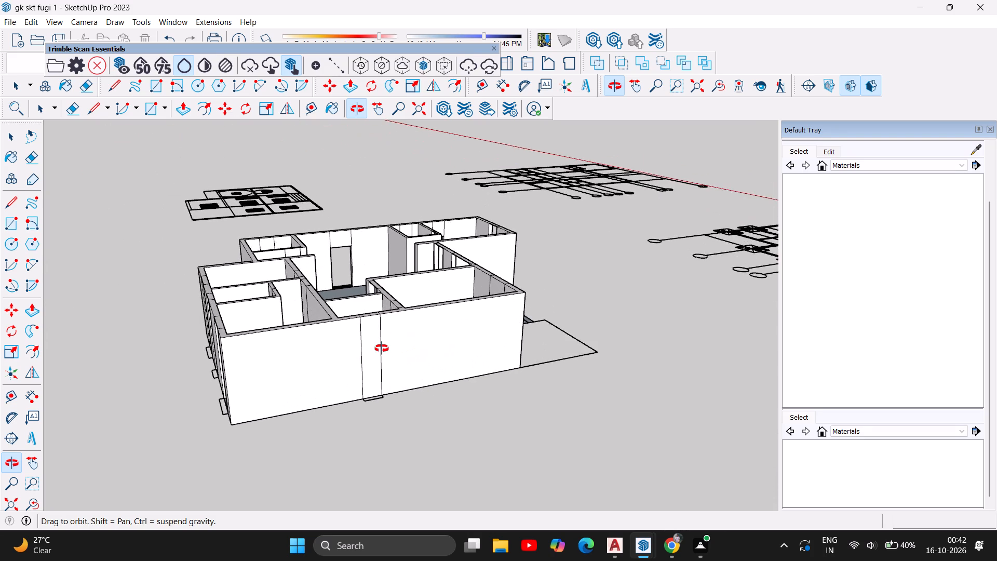
{"action": "scroll", "coordinate": [382, 349], "scroll_direction": "up", "scroll_amount": 4}
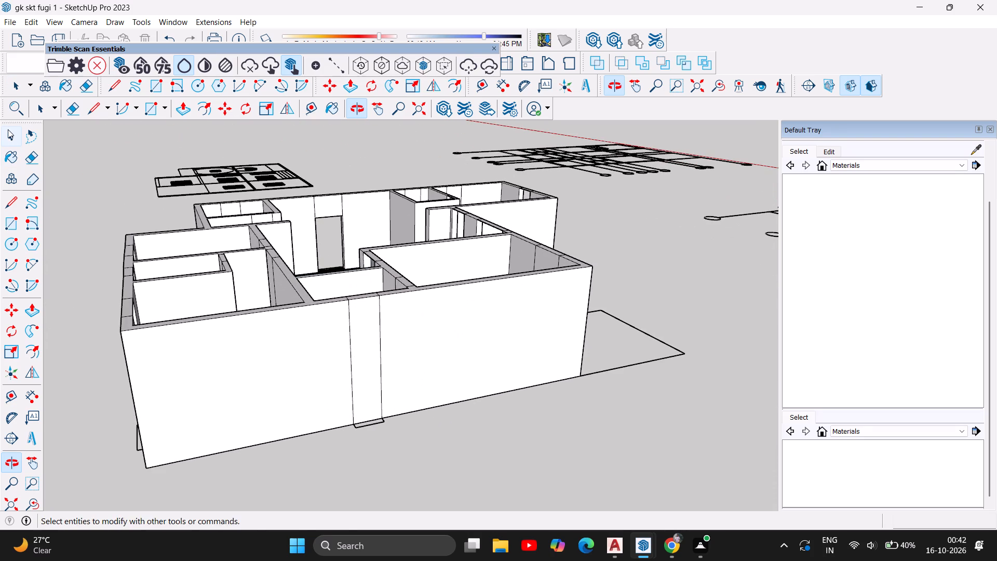
{"action": "left_click", "coordinate": [8, 129]}
{"action": "left_click", "coordinate": [364, 341]}
{"action": "key", "text": "Delete"}
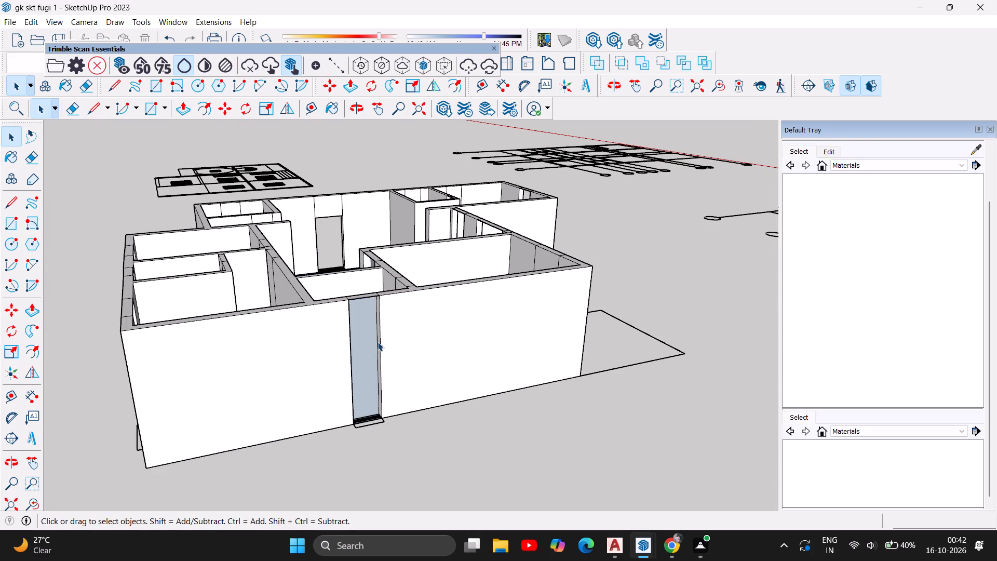
{"action": "left_click", "coordinate": [361, 344]}
{"action": "key", "text": "Delete"}
Push/pull the threshold strip of the wide opening behind the entrance stairs up 3'6" to form its sill.
{"action": "scroll", "coordinate": [459, 377], "scroll_direction": "down", "scroll_amount": 7}
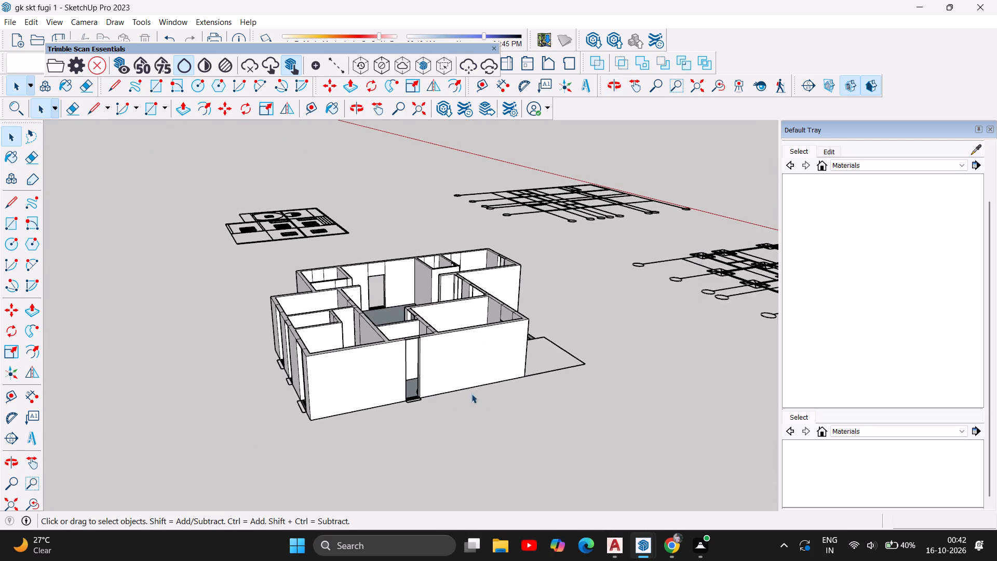
{"action": "scroll", "coordinate": [484, 409], "scroll_direction": "down", "scroll_amount": 4}
{"action": "left_click", "coordinate": [355, 110]}
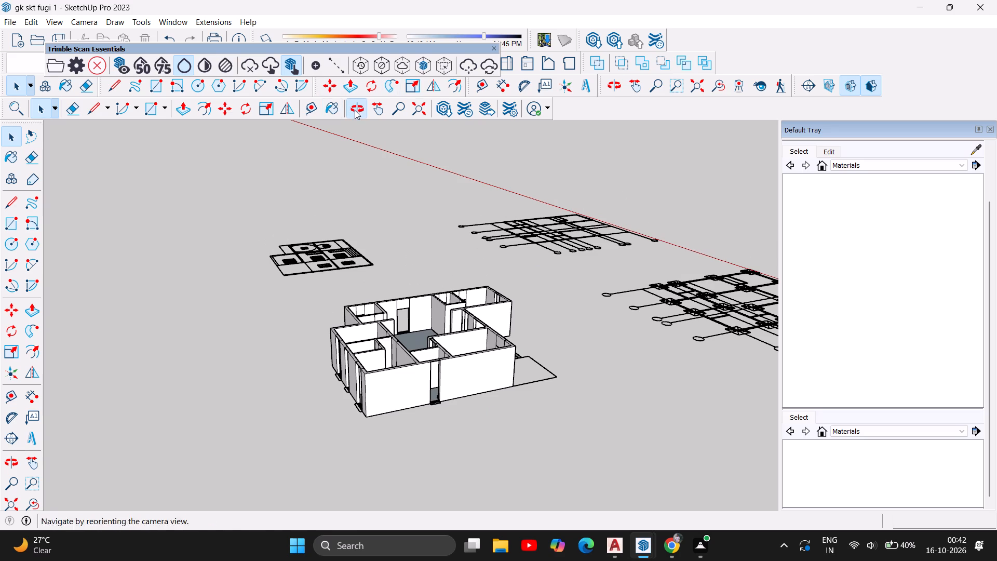
{"action": "left_click_drag", "start_coordinate": [578, 358], "coordinate": [199, 399]}
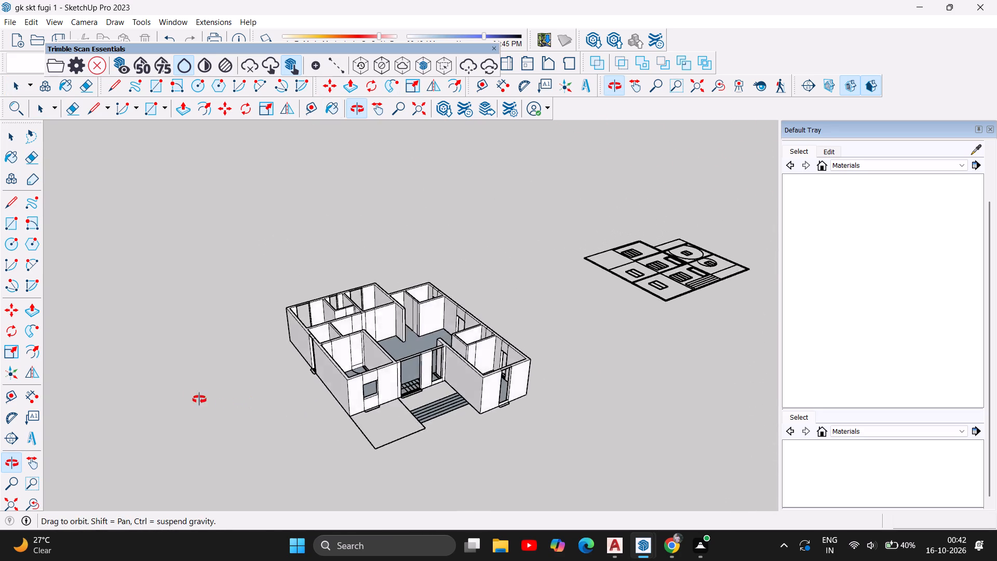
{"action": "left_click_drag", "start_coordinate": [199, 399], "coordinate": [163, 396]}
{"action": "scroll", "coordinate": [429, 344], "scroll_direction": "up", "scroll_amount": 4}
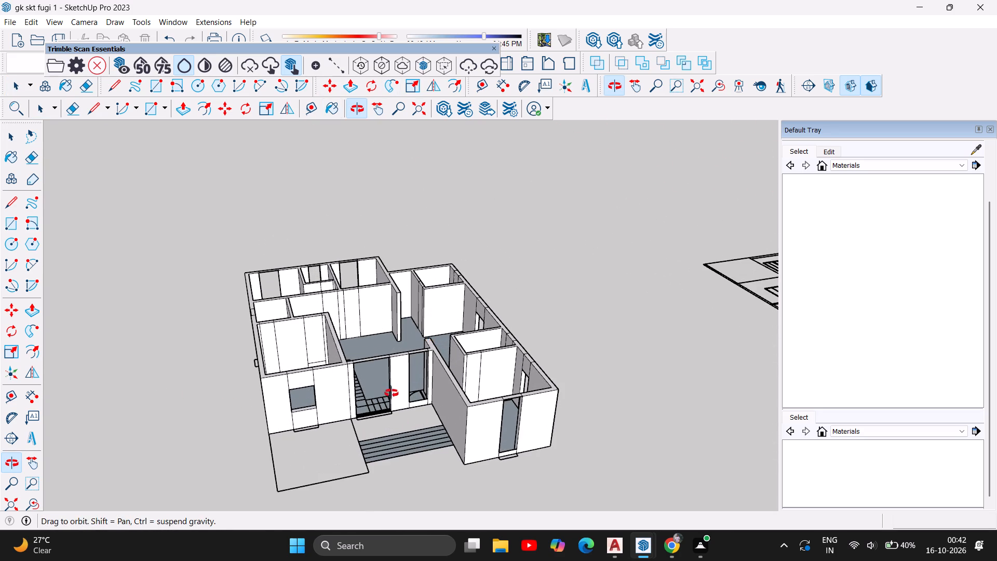
{"action": "scroll", "coordinate": [385, 397], "scroll_direction": "up", "scroll_amount": 11}
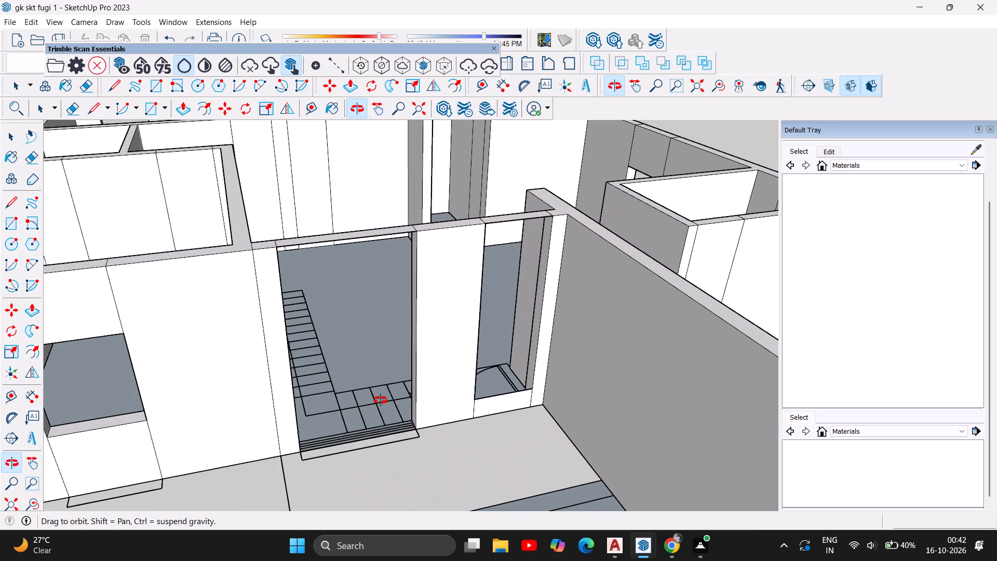
{"action": "left_click_drag", "start_coordinate": [381, 400], "coordinate": [360, 440]}
{"action": "scroll", "coordinate": [350, 473], "scroll_direction": "up", "scroll_amount": 1}
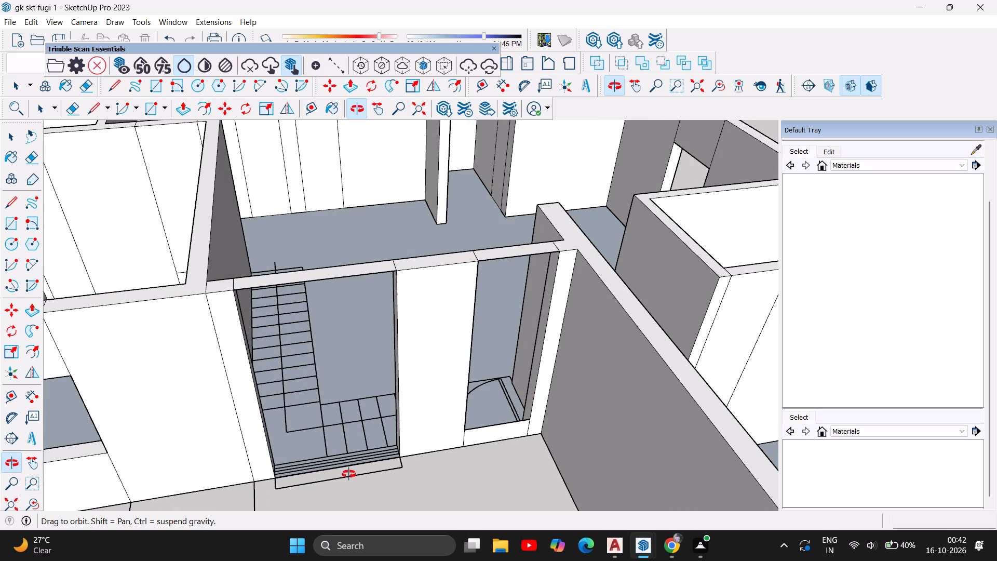
{"action": "scroll", "coordinate": [401, 364], "scroll_direction": "down", "scroll_amount": 3}
{"action": "scroll", "coordinate": [347, 443], "scroll_direction": "up", "scroll_amount": 2}
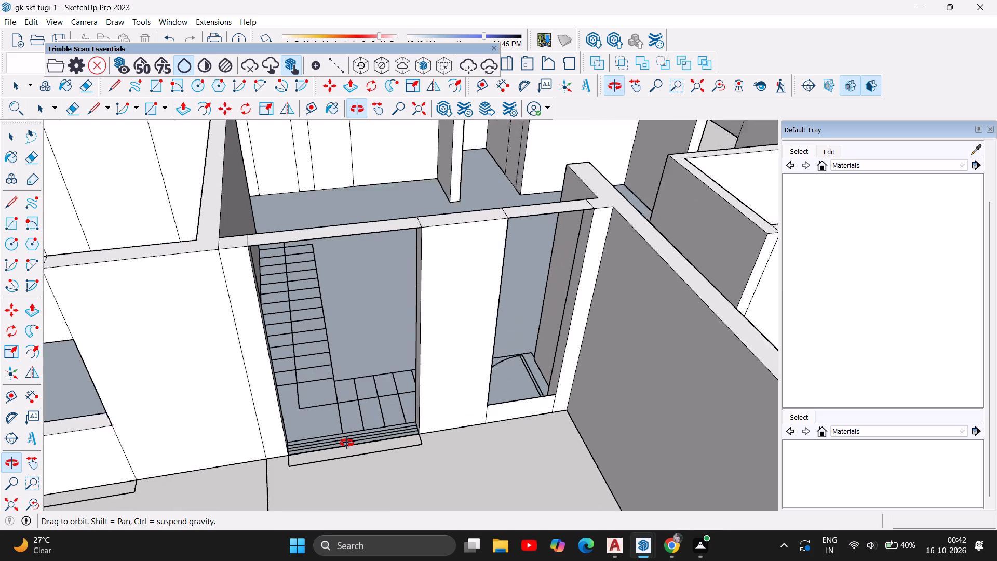
{"action": "scroll", "coordinate": [347, 443], "scroll_direction": "up", "scroll_amount": 9}
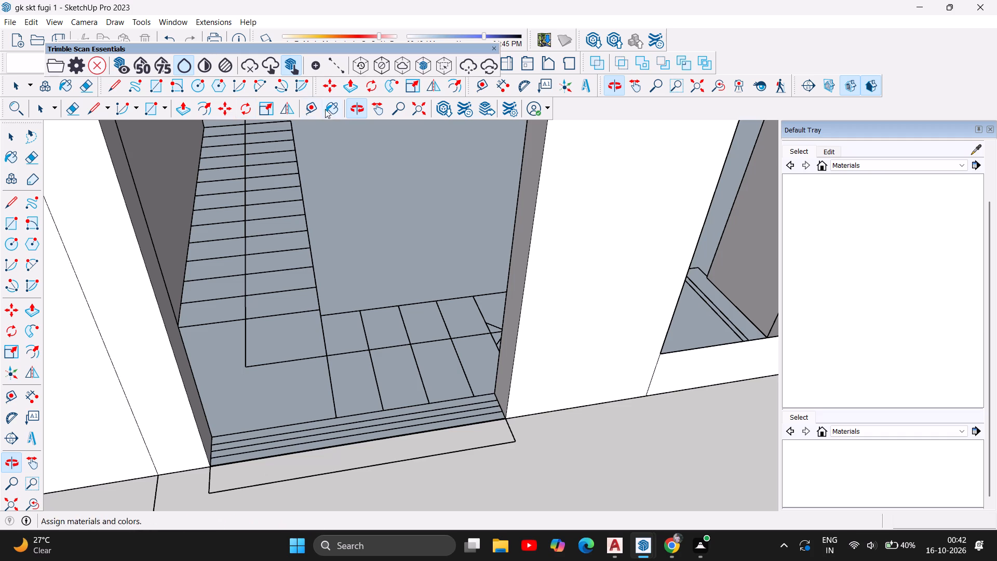
{"action": "left_click", "coordinate": [352, 88]}
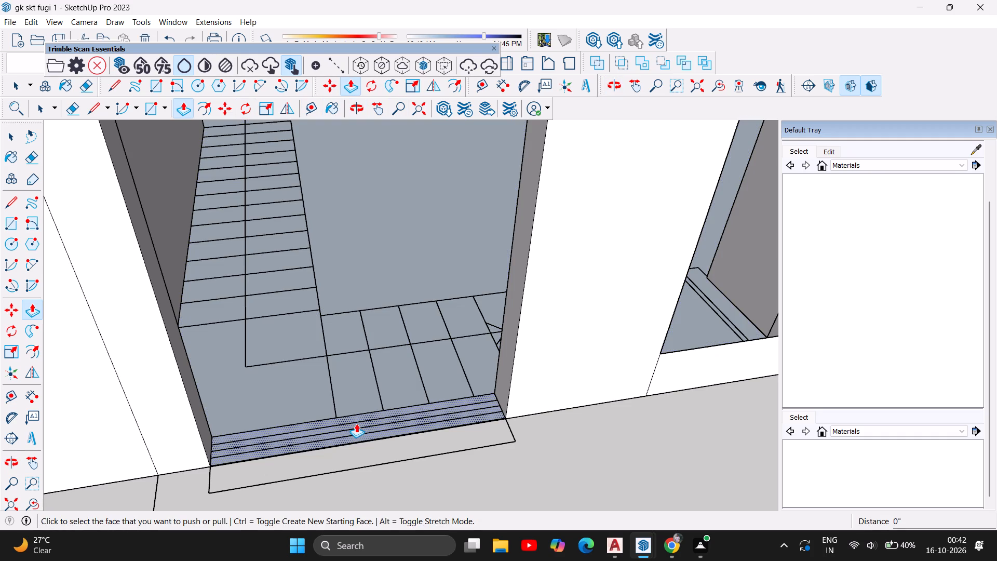
{"action": "left_click", "coordinate": [356, 423]}
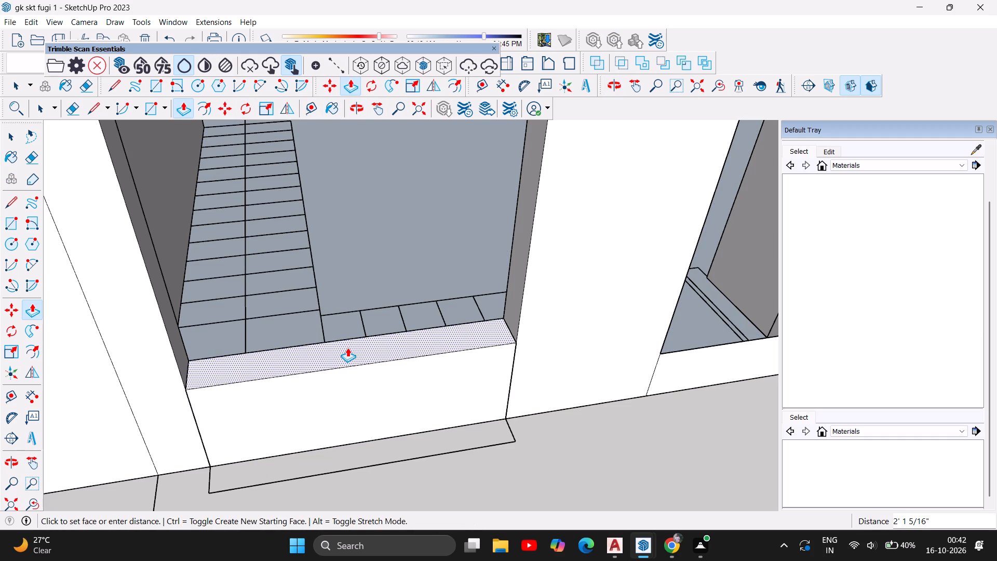
{"action": "type", "text": "3'6"}
{"action": "key", "text": "Return"}
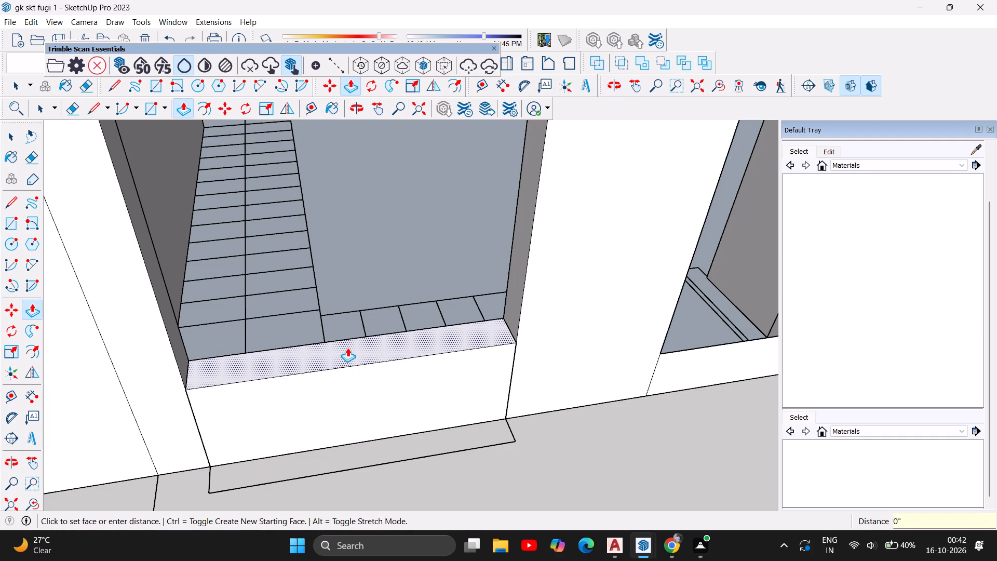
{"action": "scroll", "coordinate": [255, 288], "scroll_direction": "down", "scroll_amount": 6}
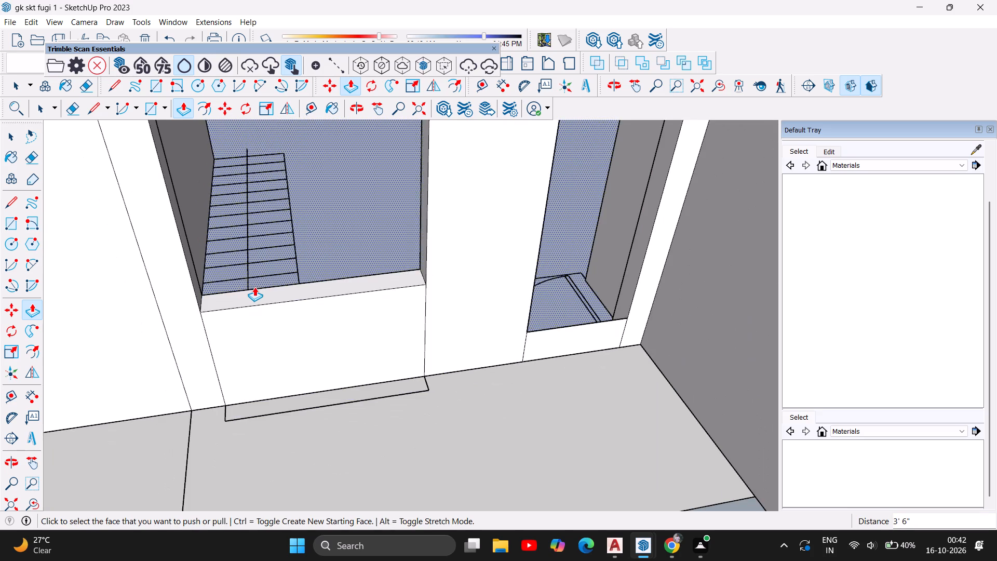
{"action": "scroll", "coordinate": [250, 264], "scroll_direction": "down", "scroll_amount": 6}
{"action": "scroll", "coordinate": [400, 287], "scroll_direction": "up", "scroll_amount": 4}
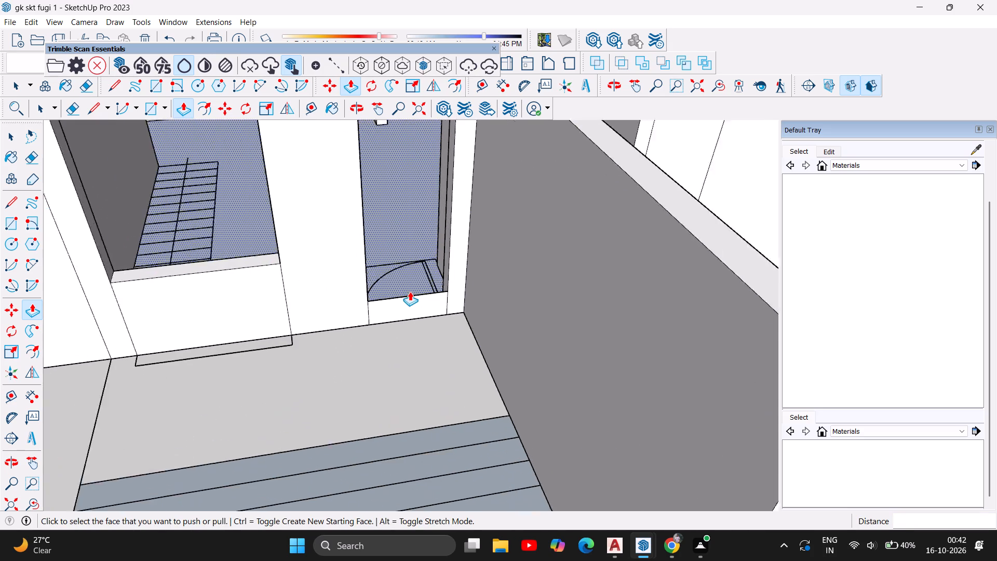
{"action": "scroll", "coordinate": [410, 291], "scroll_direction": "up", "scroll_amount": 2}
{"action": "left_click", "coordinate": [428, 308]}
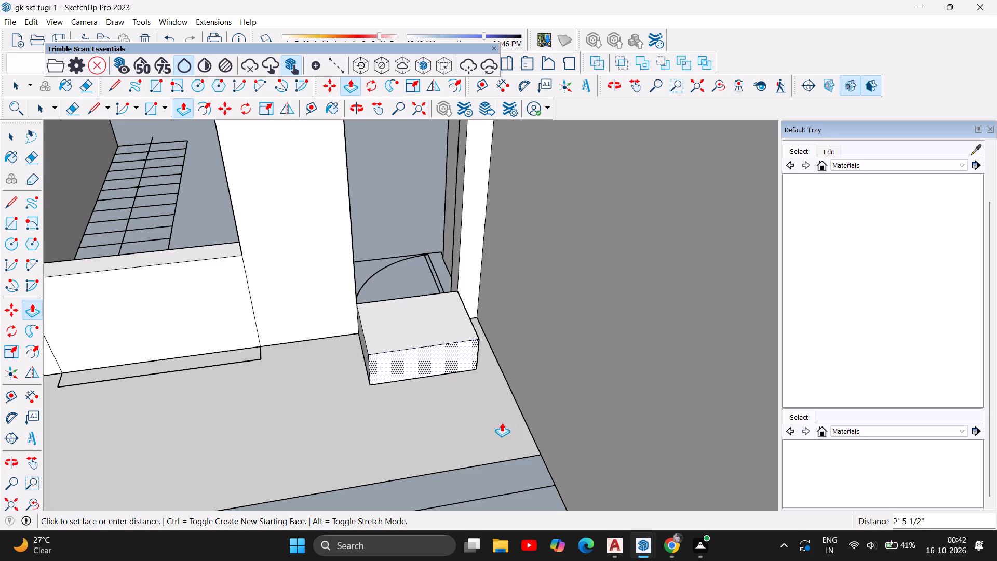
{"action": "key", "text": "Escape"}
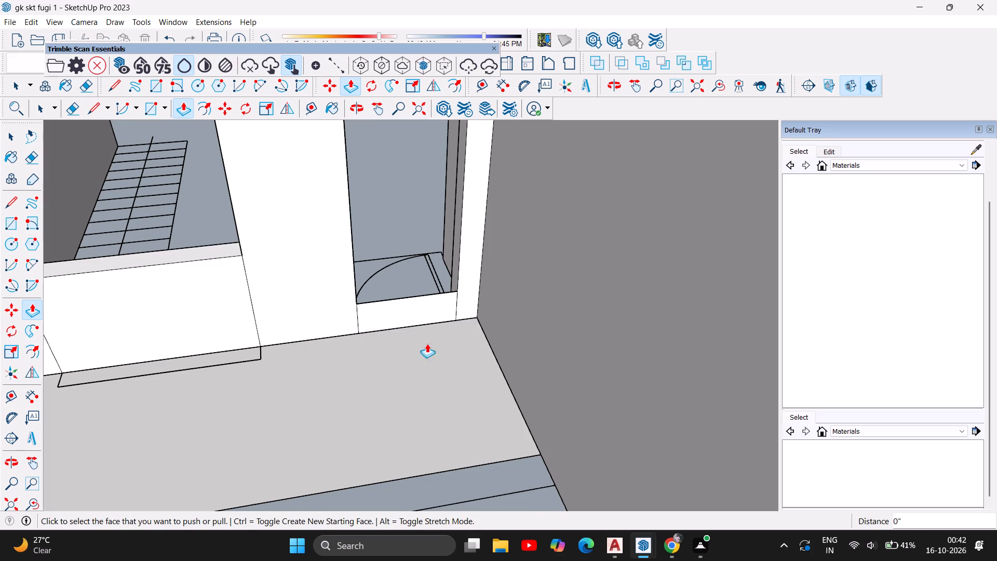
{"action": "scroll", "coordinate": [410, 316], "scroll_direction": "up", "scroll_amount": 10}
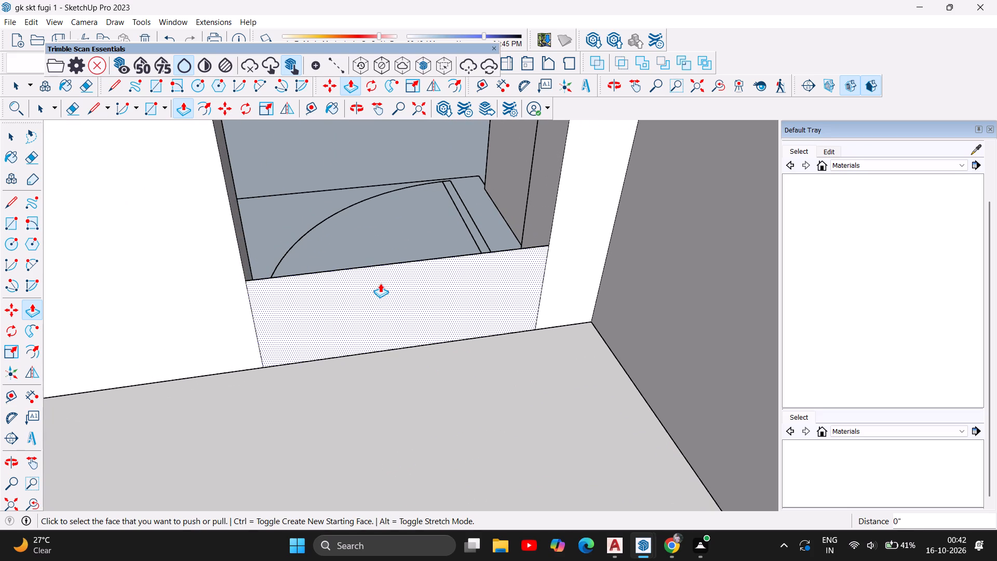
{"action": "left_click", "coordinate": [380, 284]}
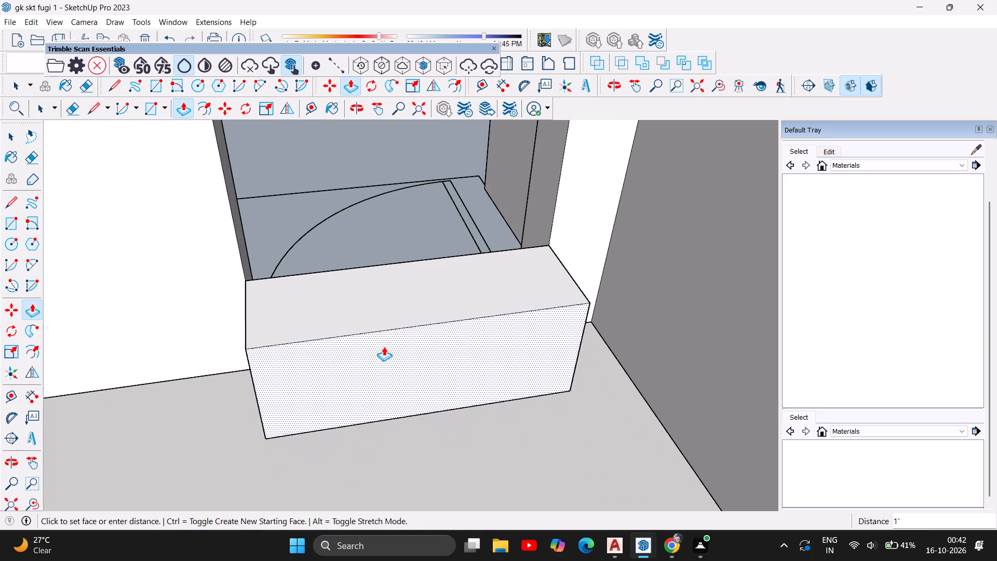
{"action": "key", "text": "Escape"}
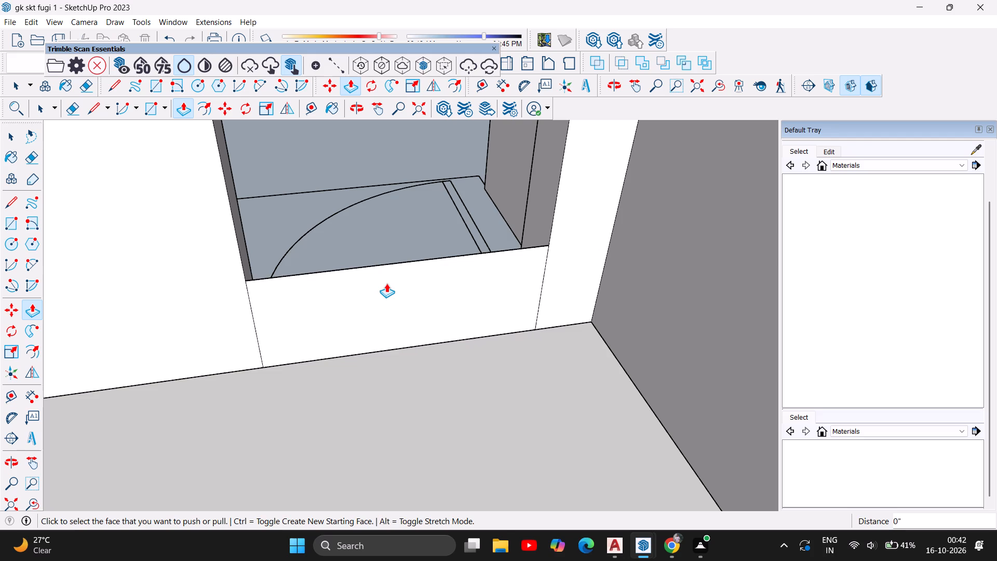
Examine the front openings and the base of the narrow opening in the projecting front room up close.
{"action": "scroll", "coordinate": [317, 341], "scroll_direction": "down", "scroll_amount": 6}
{"action": "scroll", "coordinate": [402, 348], "scroll_direction": "down", "scroll_amount": 8}
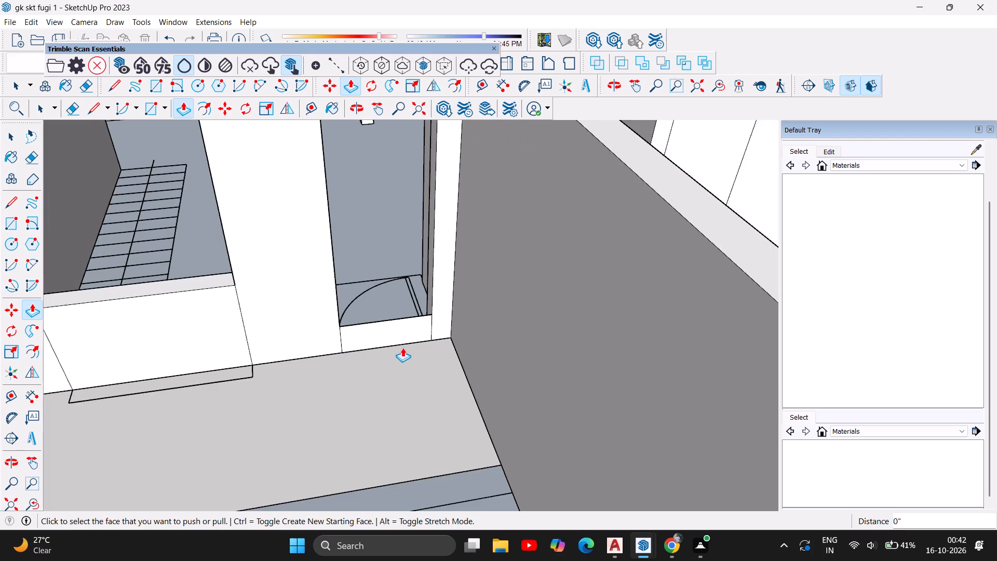
{"action": "scroll", "coordinate": [406, 345], "scroll_direction": "down", "scroll_amount": 14}
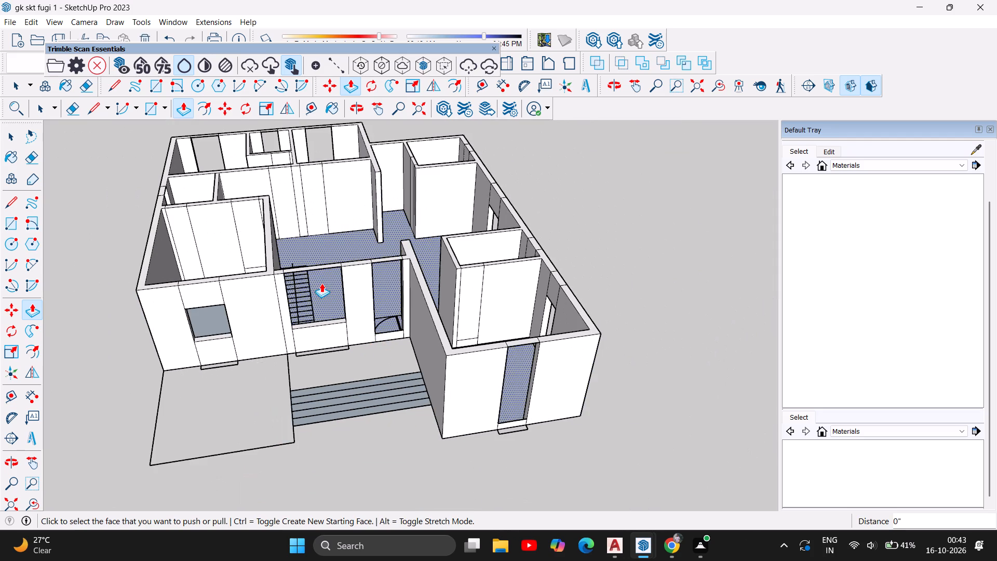
{"action": "scroll", "coordinate": [305, 256], "scroll_direction": "up", "scroll_amount": 3}
{"action": "scroll", "coordinate": [267, 283], "scroll_direction": "down", "scroll_amount": 6}
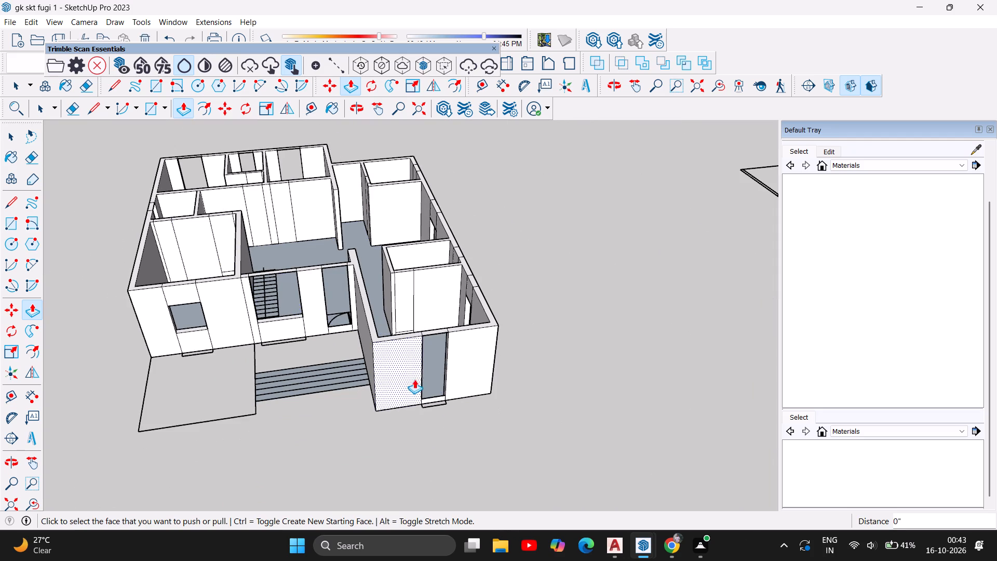
{"action": "scroll", "coordinate": [456, 408], "scroll_direction": "up", "scroll_amount": 13}
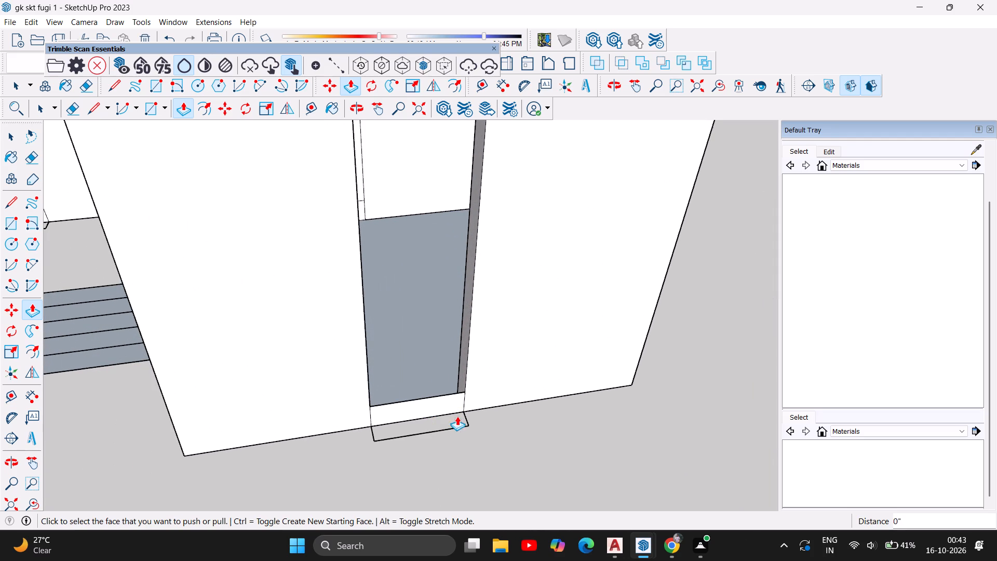
{"action": "key", "text": "Escape"}
Delete the outer face of the low base in the doorway beside the projecting front room.
{"action": "scroll", "coordinate": [594, 417], "scroll_direction": "down", "scroll_amount": 1}
{"action": "scroll", "coordinate": [656, 416], "scroll_direction": "down", "scroll_amount": 5}
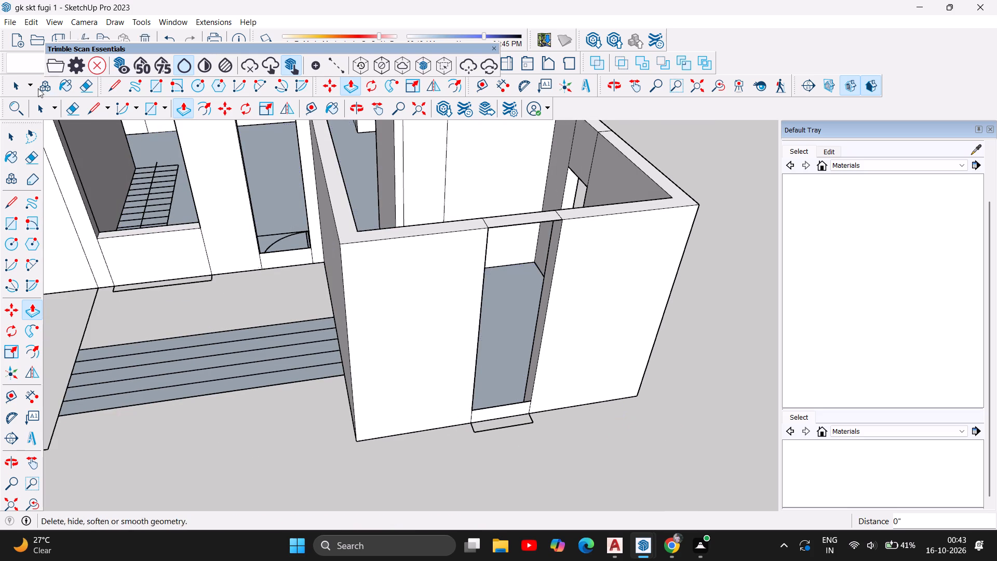
{"action": "left_click", "coordinate": [15, 138]}
{"action": "left_click", "coordinate": [279, 261]}
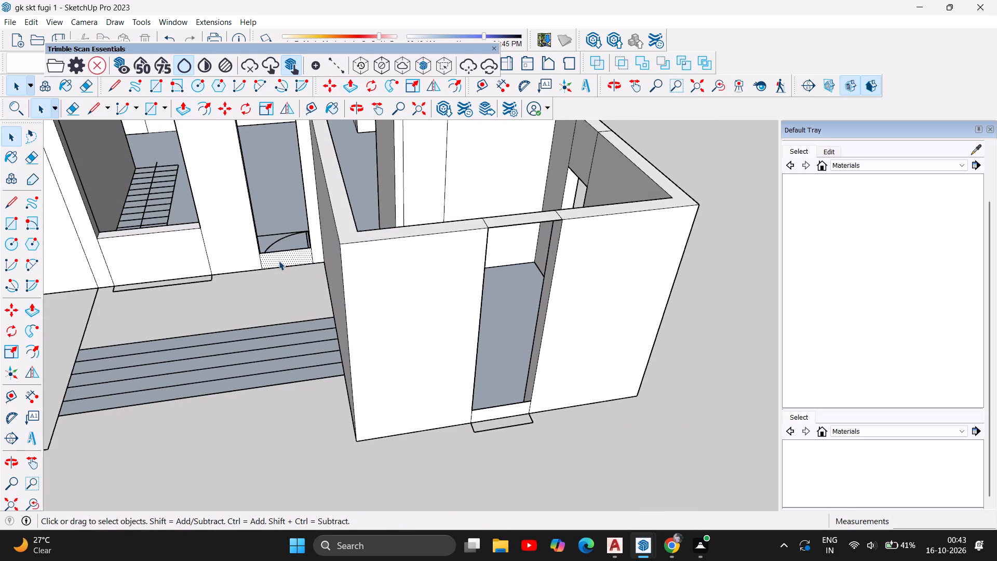
{"action": "key", "text": "Delete"}
Examine the cleared base and the floor edge of the doorway beside the projecting front room up close.
{"action": "left_click", "coordinate": [287, 257]}
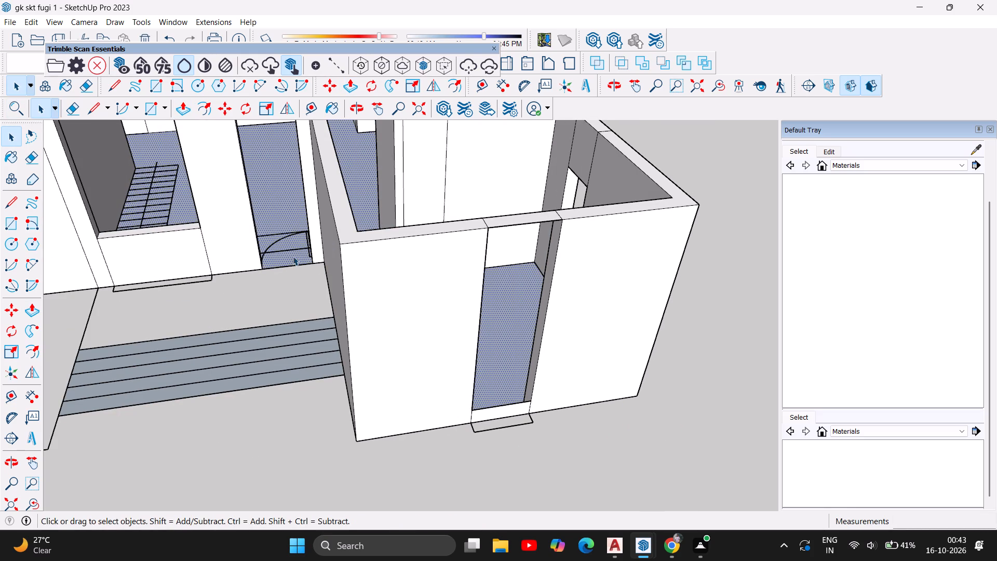
{"action": "key", "text": "Escape"}
{"action": "key", "text": "Escape"}
{"action": "scroll", "coordinate": [290, 242], "scroll_direction": "up", "scroll_amount": 9}
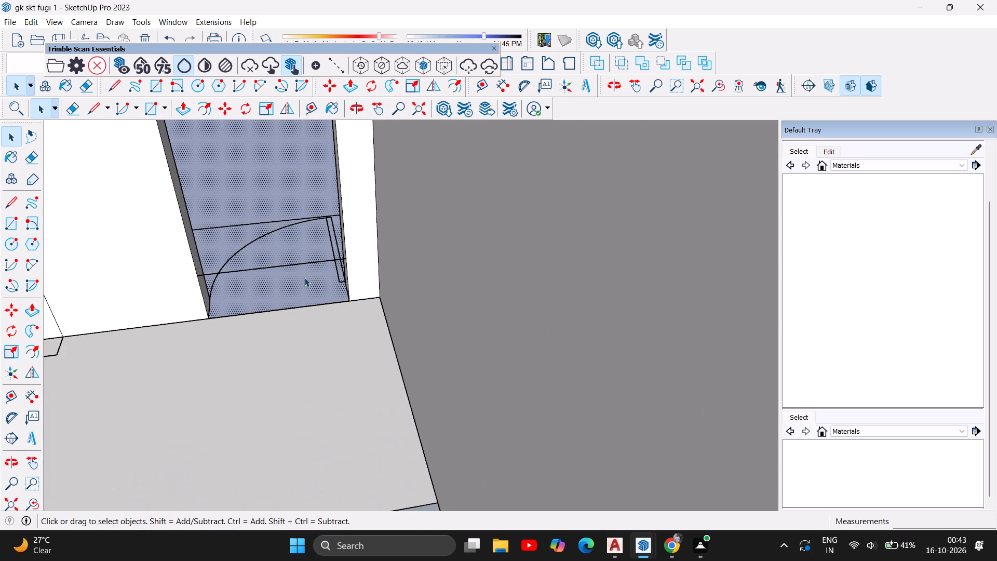
{"action": "key", "text": "Escape"}
{"action": "key", "text": "Escape"}
{"action": "scroll", "coordinate": [354, 332], "scroll_direction": "down", "scroll_amount": 4}
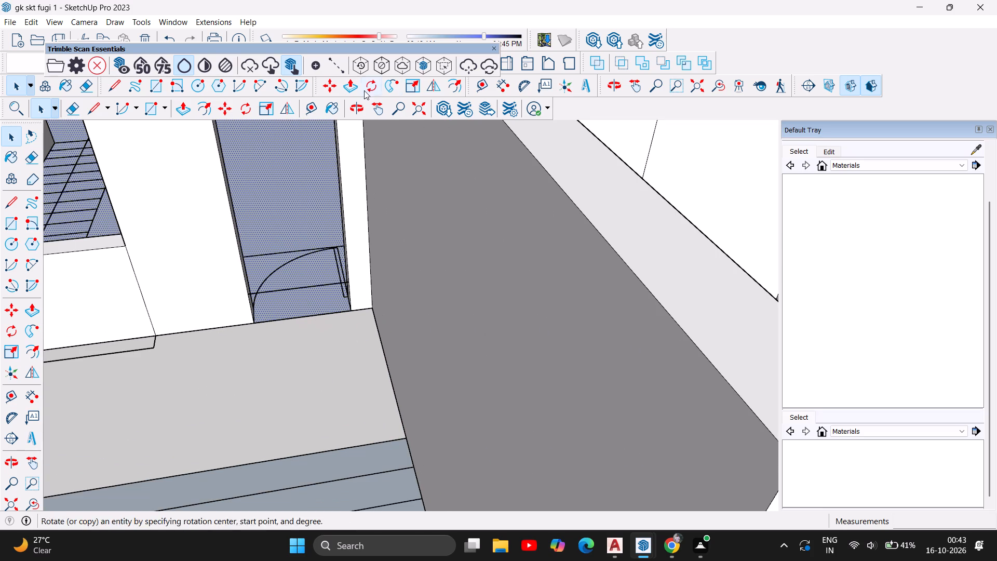
{"action": "left_click", "coordinate": [352, 106]}
{"action": "left_click_drag", "start_coordinate": [279, 277], "coordinate": [290, 384]}
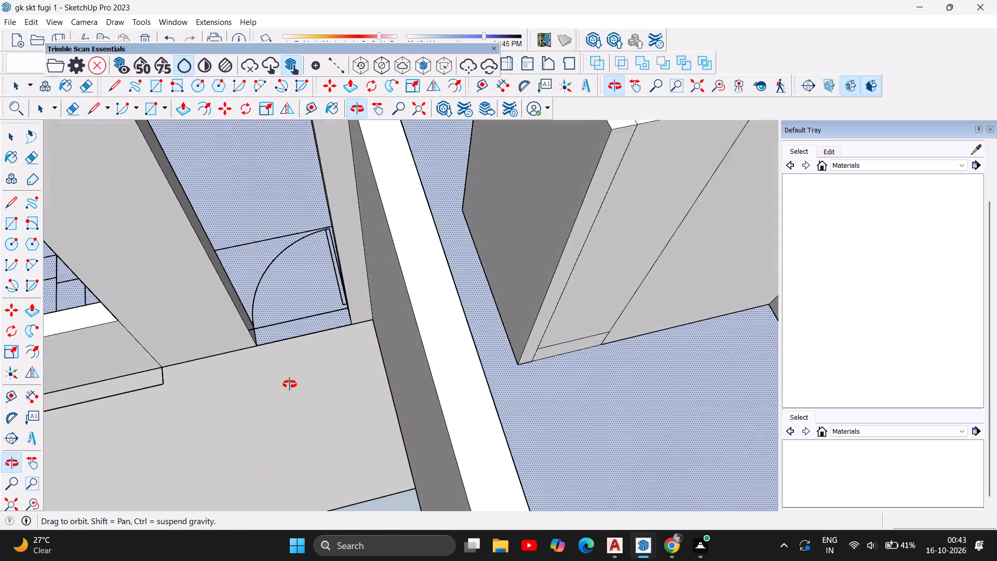
{"action": "left_click_drag", "start_coordinate": [290, 384], "coordinate": [304, 470]}
{"action": "scroll", "coordinate": [299, 343], "scroll_direction": "up", "scroll_amount": 6}
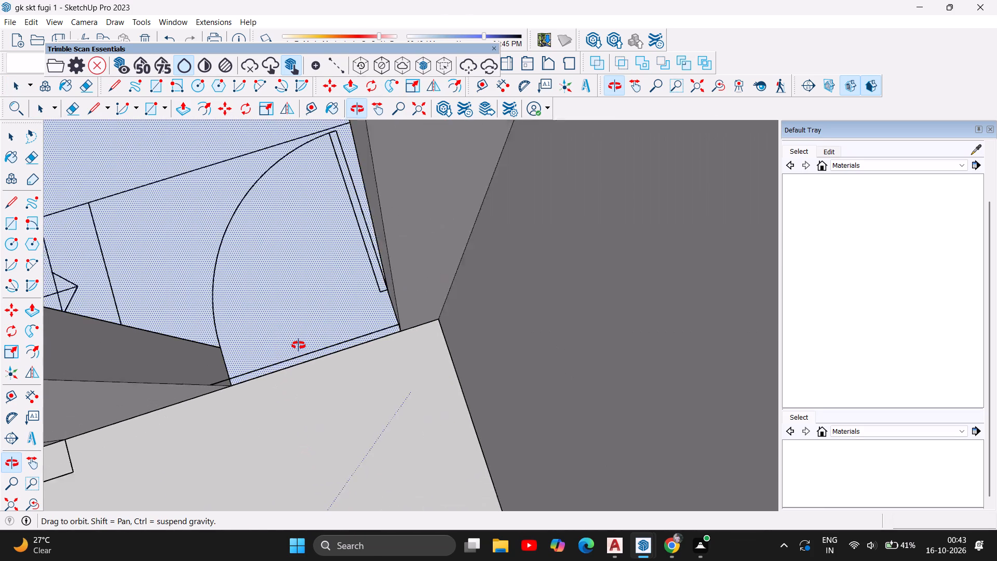
{"action": "scroll", "coordinate": [299, 345], "scroll_direction": "up", "scroll_amount": 7}
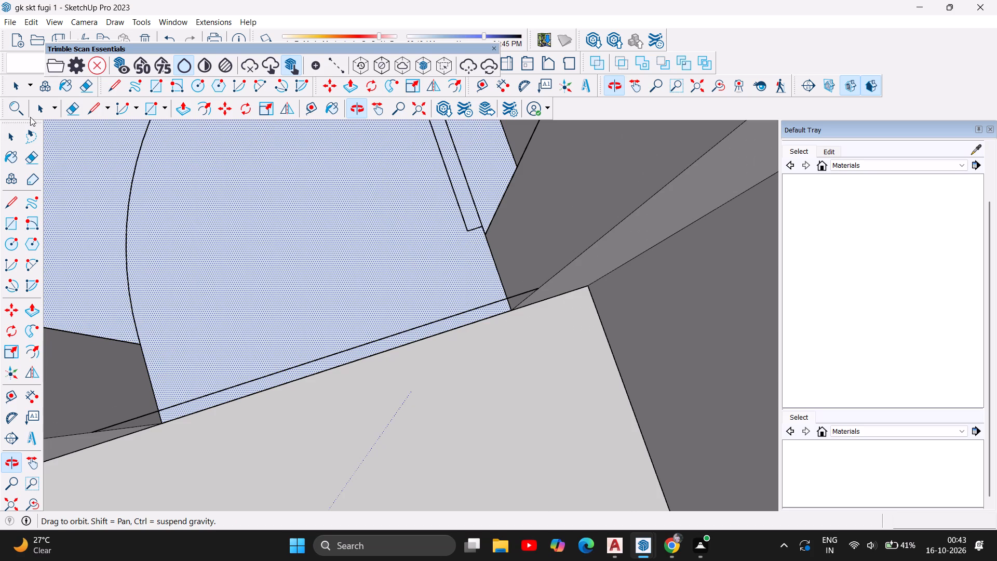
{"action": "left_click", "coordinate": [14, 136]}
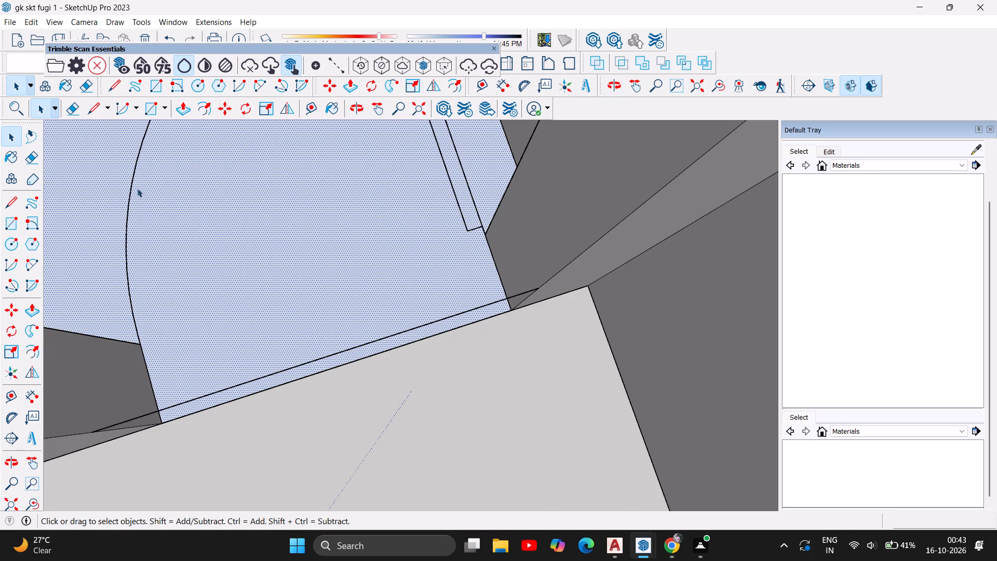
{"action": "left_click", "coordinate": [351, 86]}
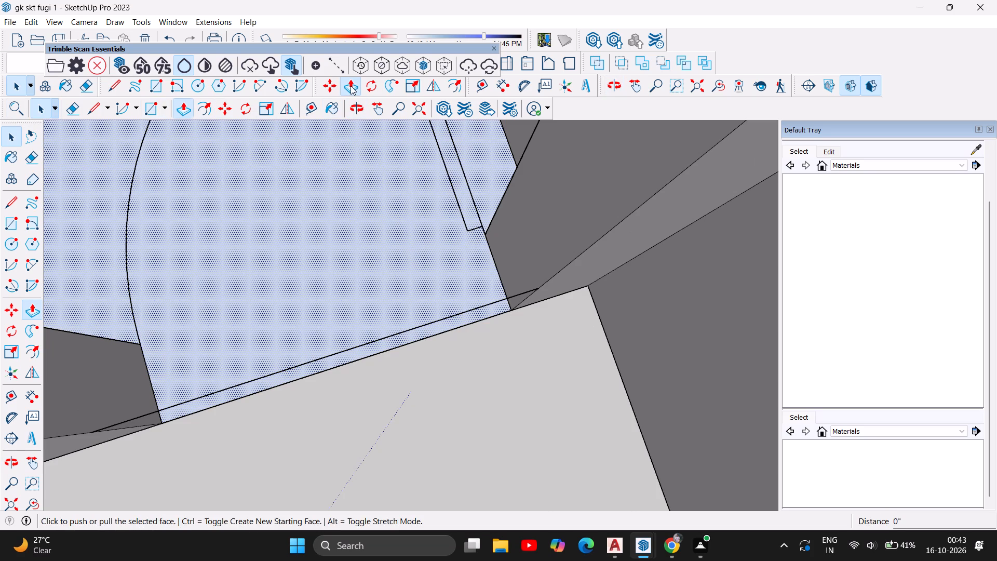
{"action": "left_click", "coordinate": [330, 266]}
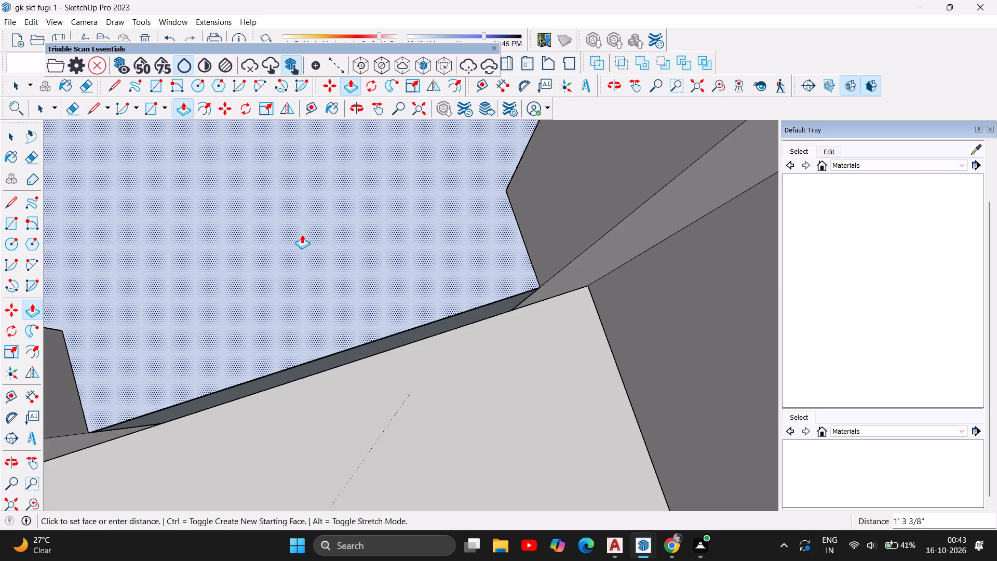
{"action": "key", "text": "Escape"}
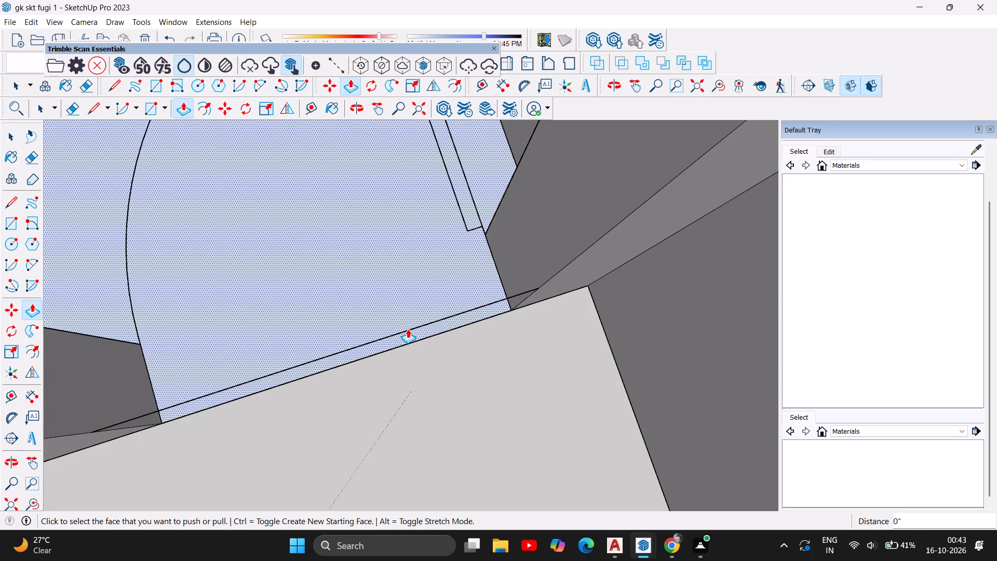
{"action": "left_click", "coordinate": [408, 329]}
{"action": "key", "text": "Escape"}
Save the house model with the whole building in view.
{"action": "scroll", "coordinate": [415, 305], "scroll_direction": "down", "scroll_amount": 7}
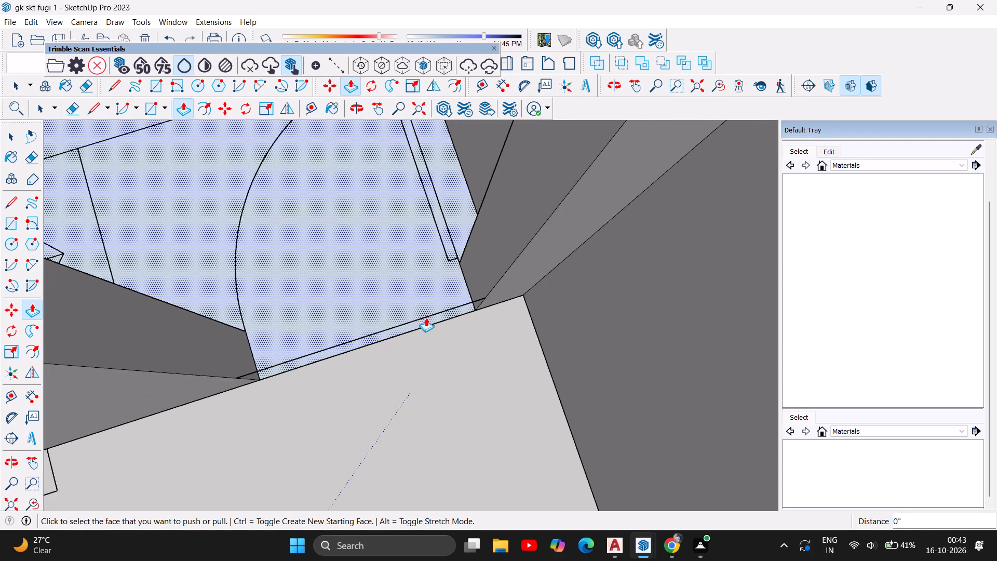
{"action": "scroll", "coordinate": [427, 316], "scroll_direction": "down", "scroll_amount": 7}
{"action": "scroll", "coordinate": [433, 244], "scroll_direction": "down", "scroll_amount": 16}
{"action": "scroll", "coordinate": [442, 258], "scroll_direction": "down", "scroll_amount": 6}
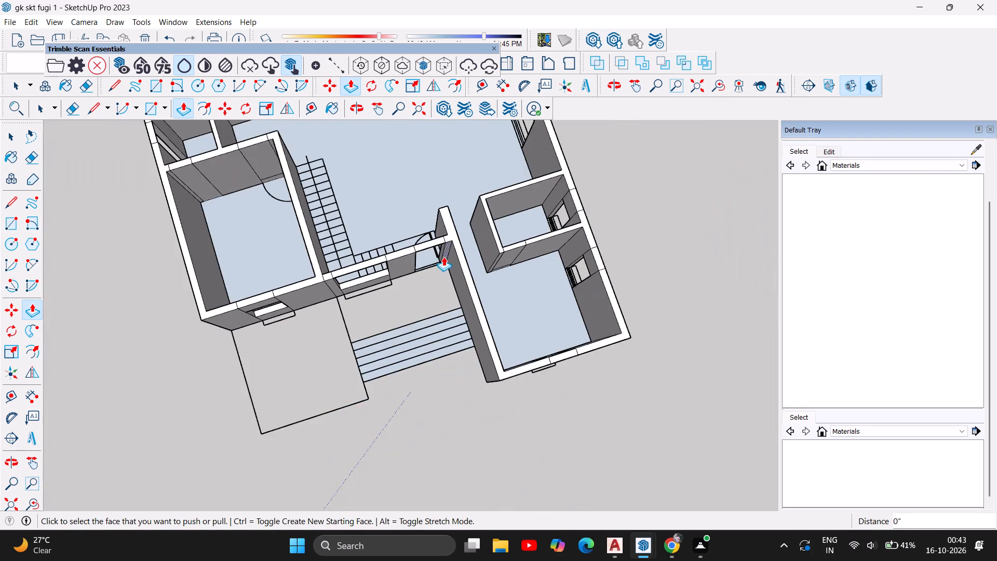
{"action": "scroll", "coordinate": [443, 257], "scroll_direction": "down", "scroll_amount": 11}
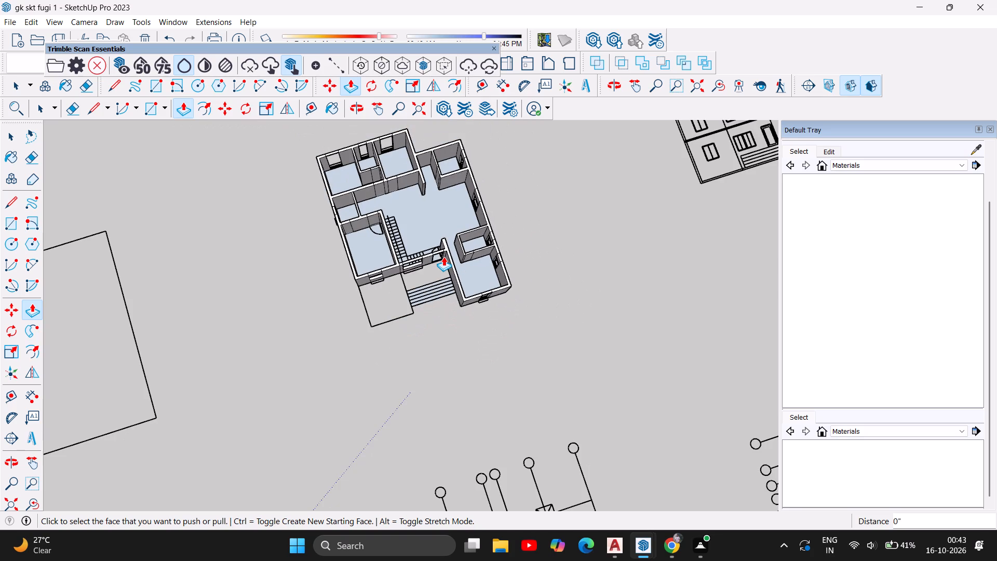
{"action": "key", "text": "ctrl+s"}
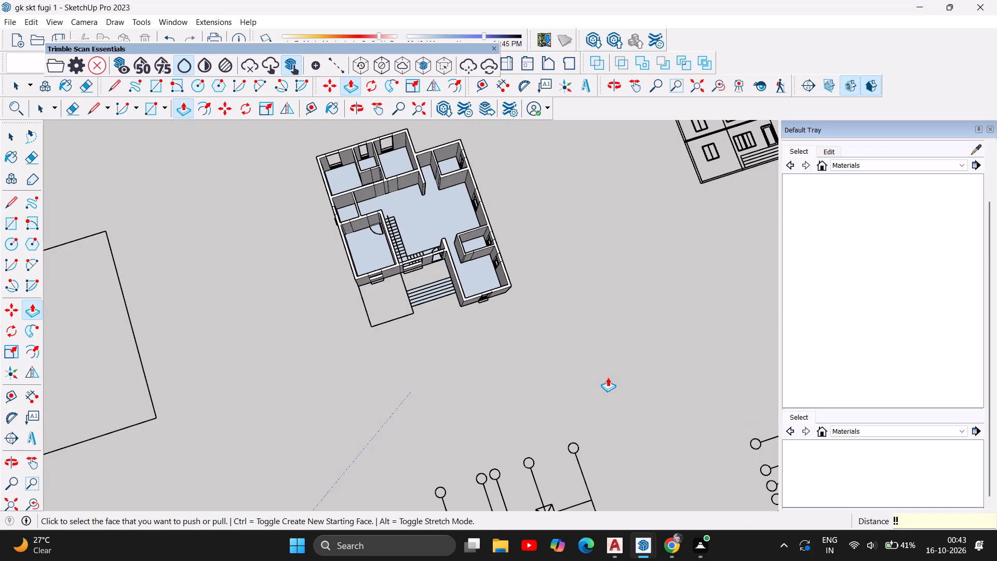
{"action": "scroll", "coordinate": [554, 430], "scroll_direction": "down", "scroll_amount": 2}
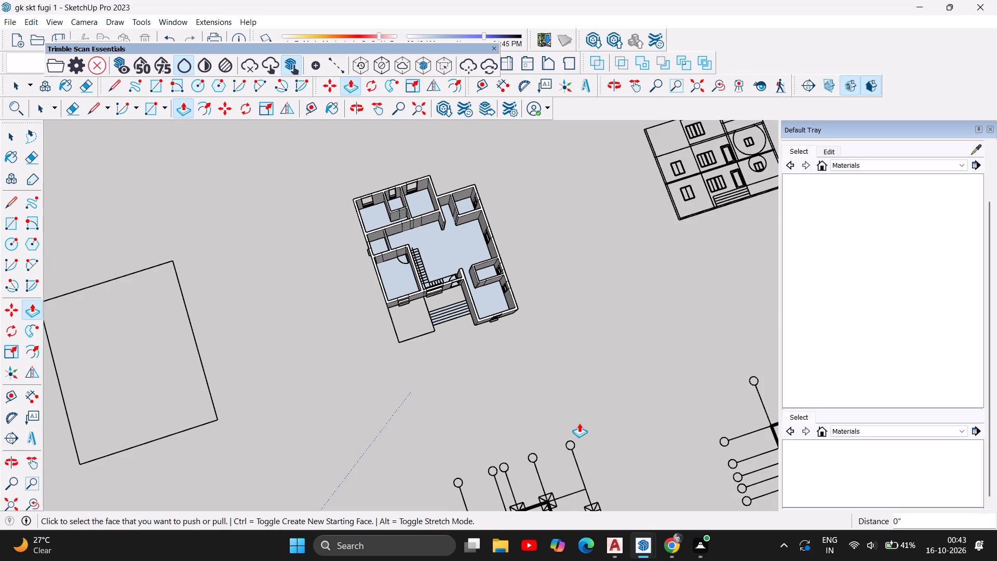
{"action": "key", "text": "ctrl+s"}
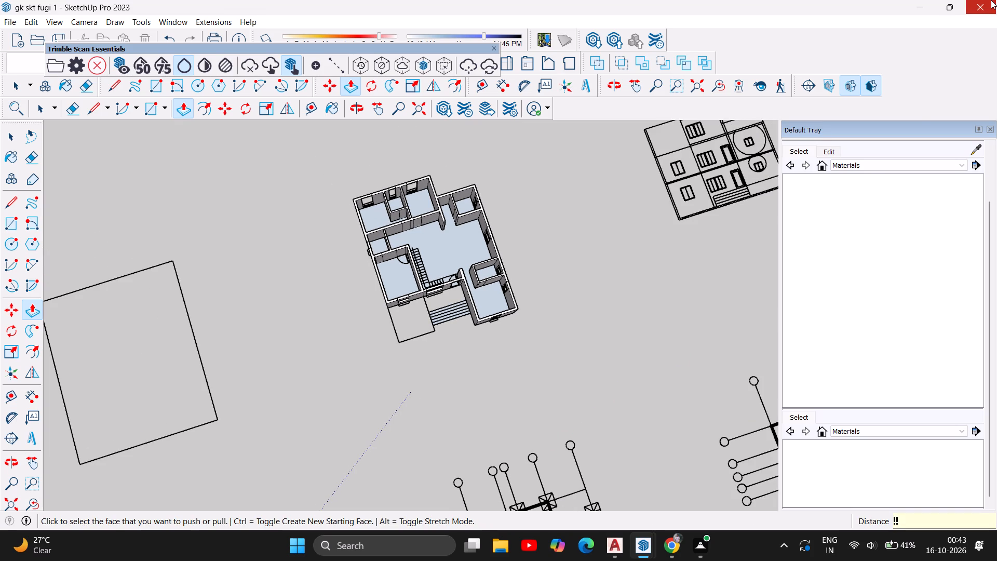
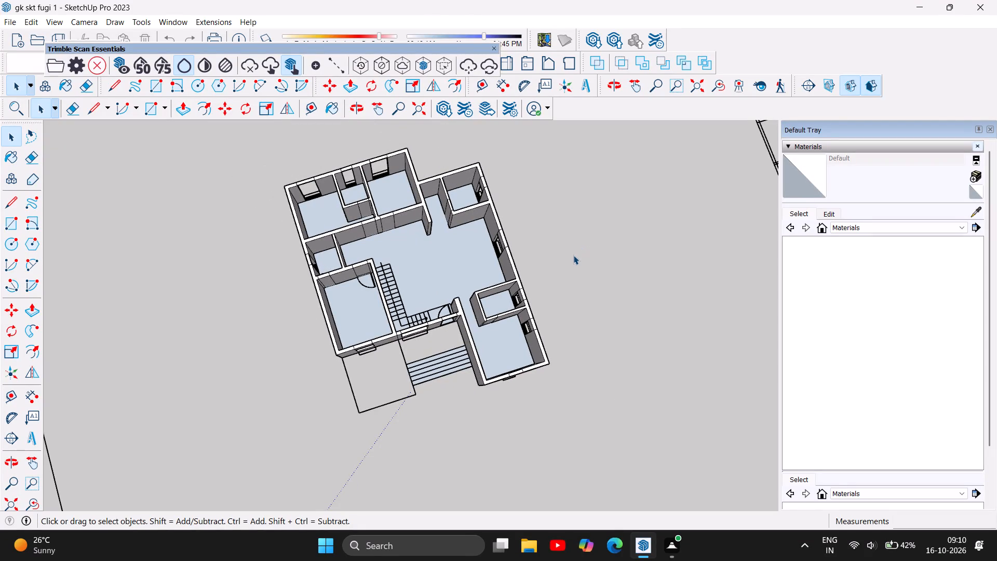
Examine the house model's rooms, exterior walls and door and window openings from above and from several sides.
{"action": "scroll", "coordinate": [574, 256], "scroll_direction": "up", "scroll_amount": 2}
{"action": "scroll", "coordinate": [266, 396], "scroll_direction": "down", "scroll_amount": 5}
{"action": "scroll", "coordinate": [353, 346], "scroll_direction": "up", "scroll_amount": 3}
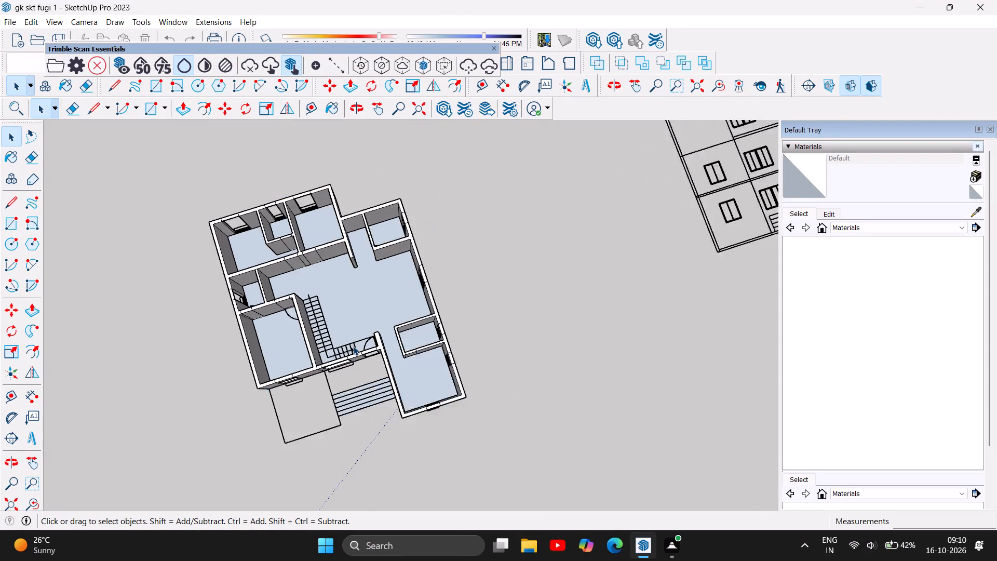
{"action": "scroll", "coordinate": [353, 346], "scroll_direction": "up", "scroll_amount": 3}
{"action": "scroll", "coordinate": [561, 399], "scroll_direction": "down", "scroll_amount": 4}
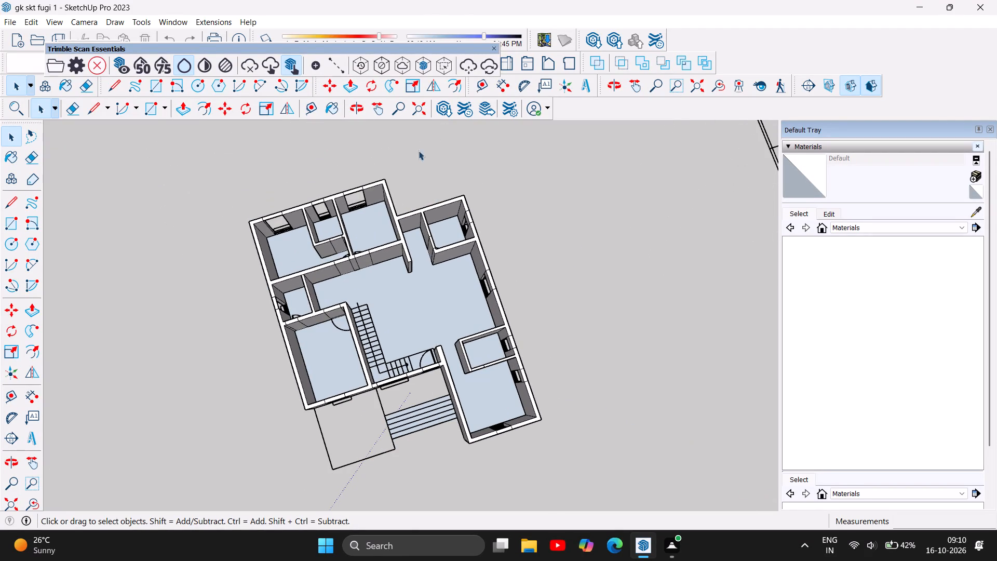
{"action": "left_click", "coordinate": [355, 106]}
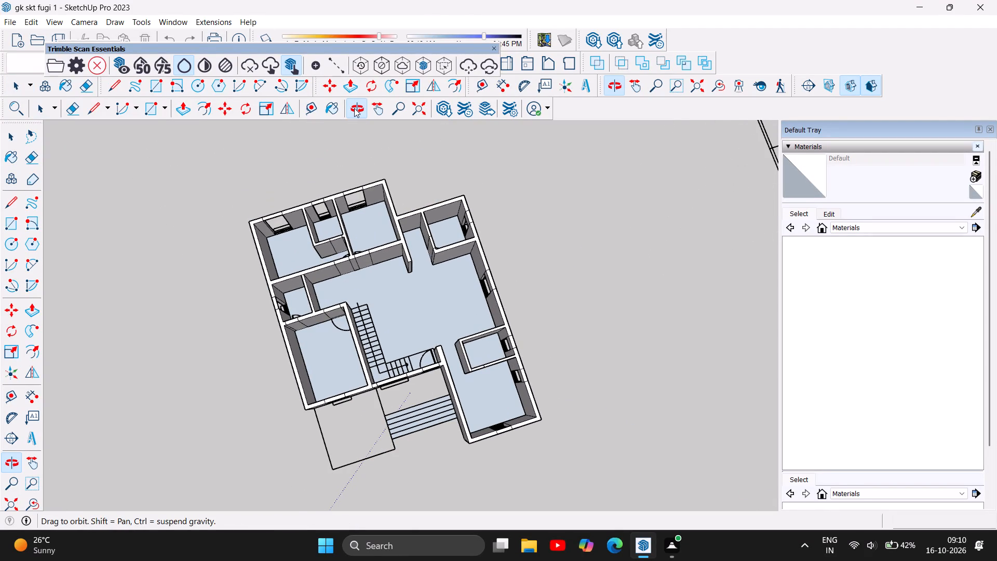
{"action": "left_click_drag", "start_coordinate": [587, 414], "coordinate": [516, 188]}
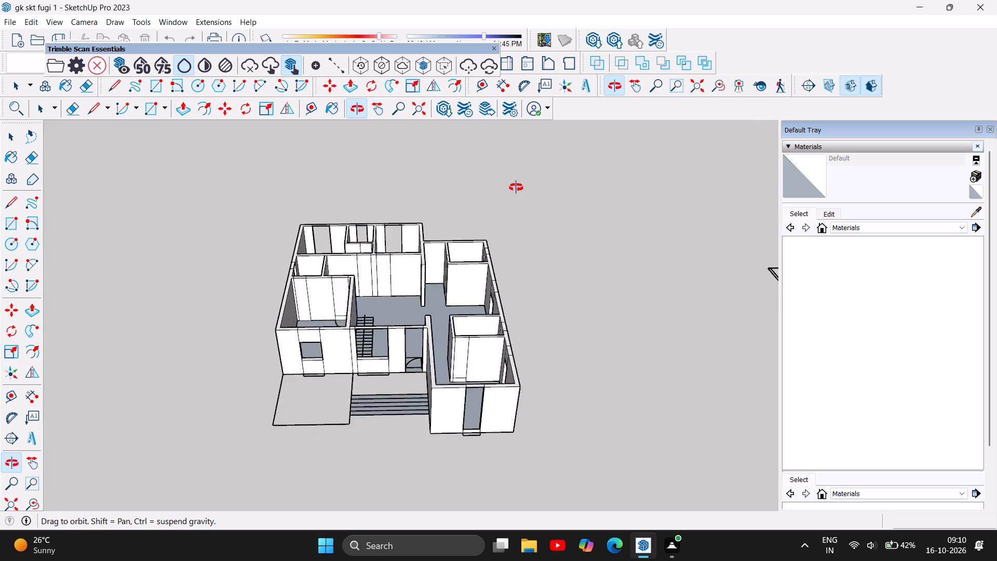
{"action": "left_click_drag", "start_coordinate": [516, 188], "coordinate": [541, 165]}
{"action": "scroll", "coordinate": [464, 346], "scroll_direction": "up", "scroll_amount": 5}
{"action": "scroll", "coordinate": [392, 325], "scroll_direction": "up", "scroll_amount": 2}
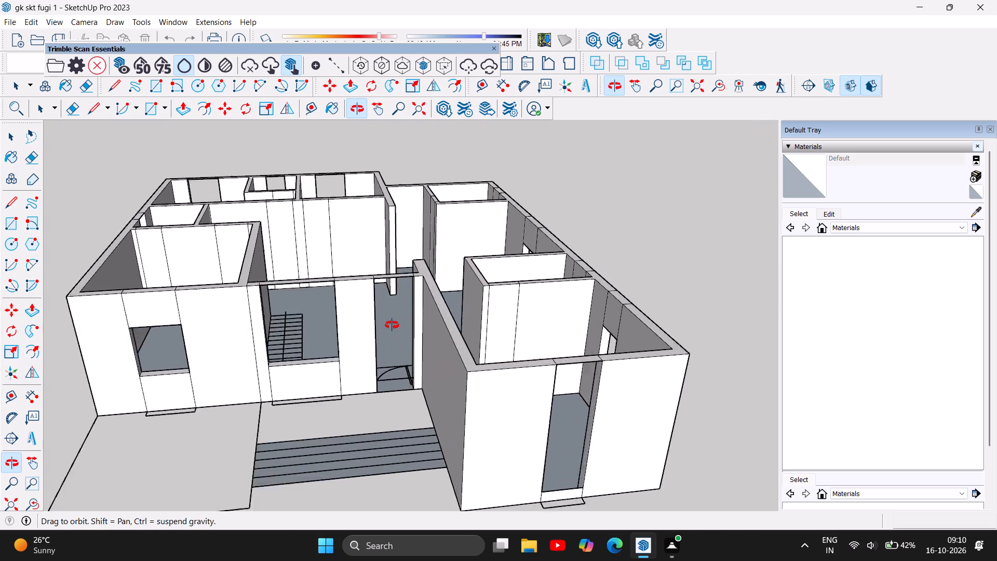
{"action": "scroll", "coordinate": [392, 325], "scroll_direction": "up", "scroll_amount": 8}
{"action": "scroll", "coordinate": [390, 317], "scroll_direction": "down", "scroll_amount": 8}
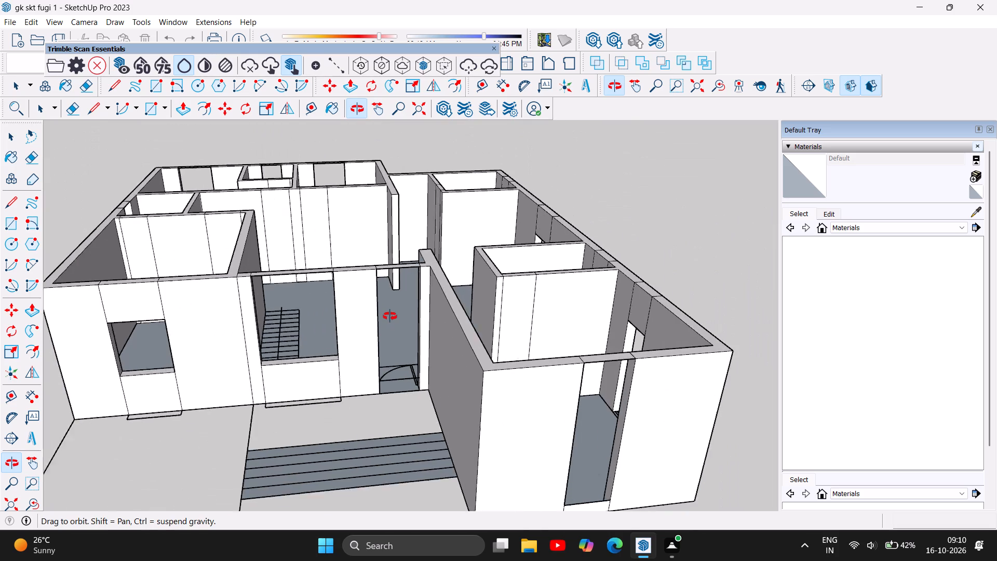
{"action": "scroll", "coordinate": [390, 316], "scroll_direction": "down", "scroll_amount": 1}
{"action": "left_click_drag", "start_coordinate": [232, 456], "coordinate": [587, 406]}
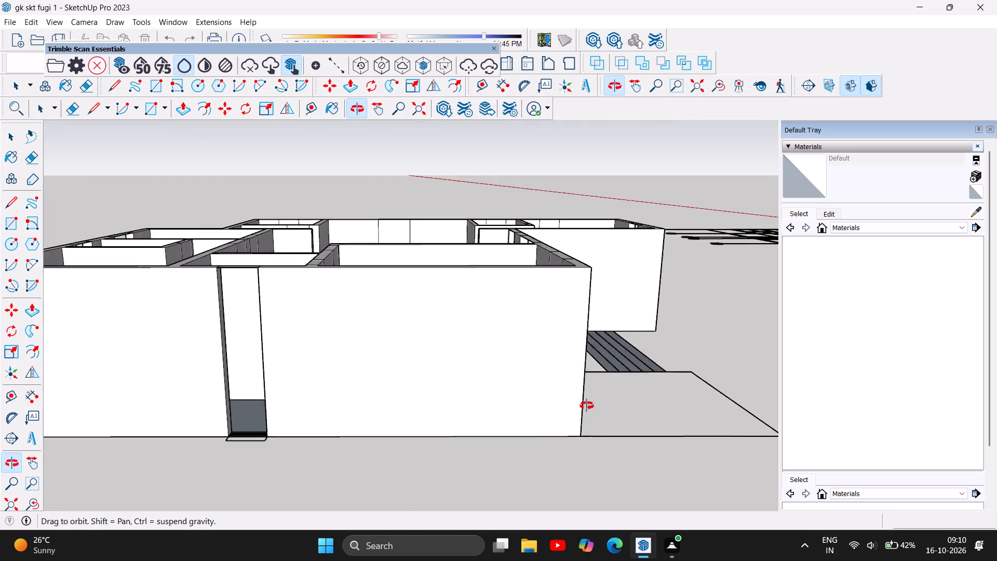
{"action": "left_click_drag", "start_coordinate": [587, 406], "coordinate": [650, 365]}
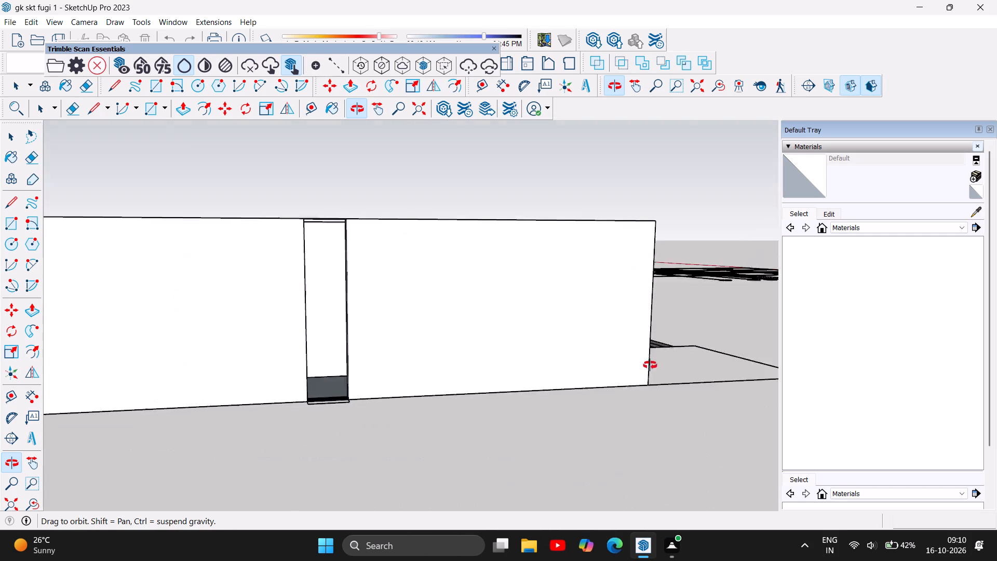
{"action": "left_click_drag", "start_coordinate": [650, 365], "coordinate": [365, 393]}
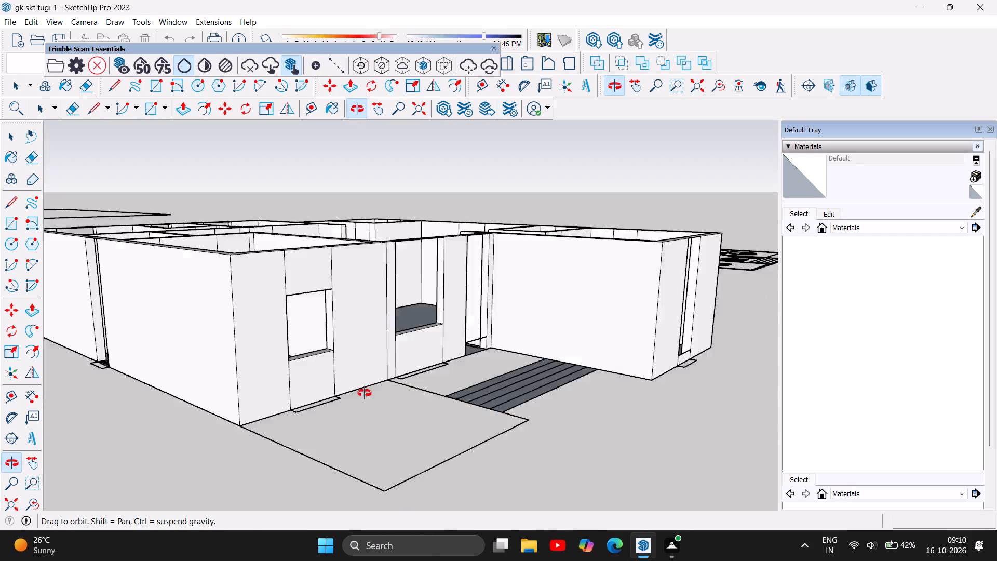
{"action": "left_click_drag", "start_coordinate": [365, 393], "coordinate": [192, 387]}
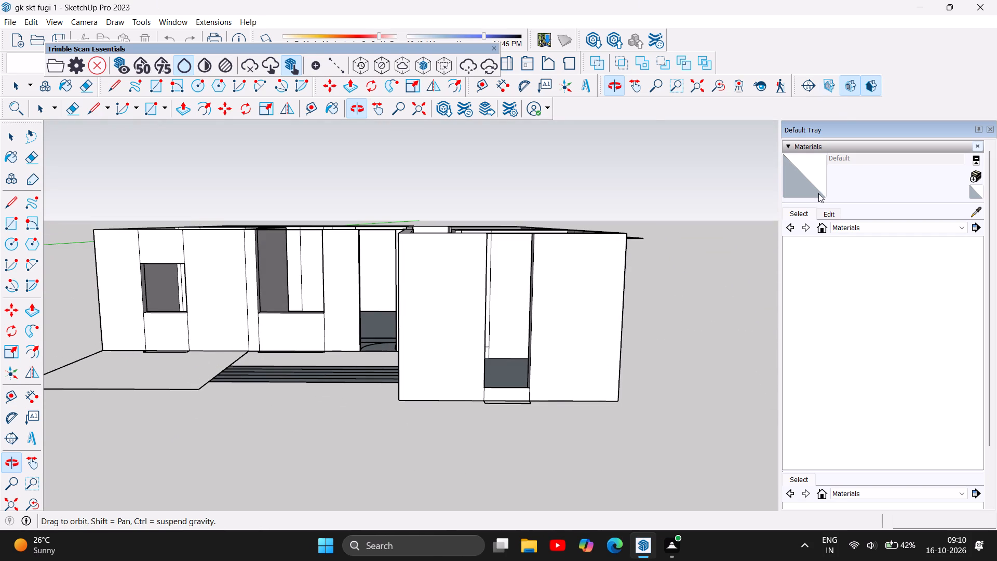
{"action": "left_click_drag", "start_coordinate": [603, 362], "coordinate": [618, 486]}
{"action": "scroll", "coordinate": [610, 446], "scroll_direction": "down", "scroll_amount": 3}
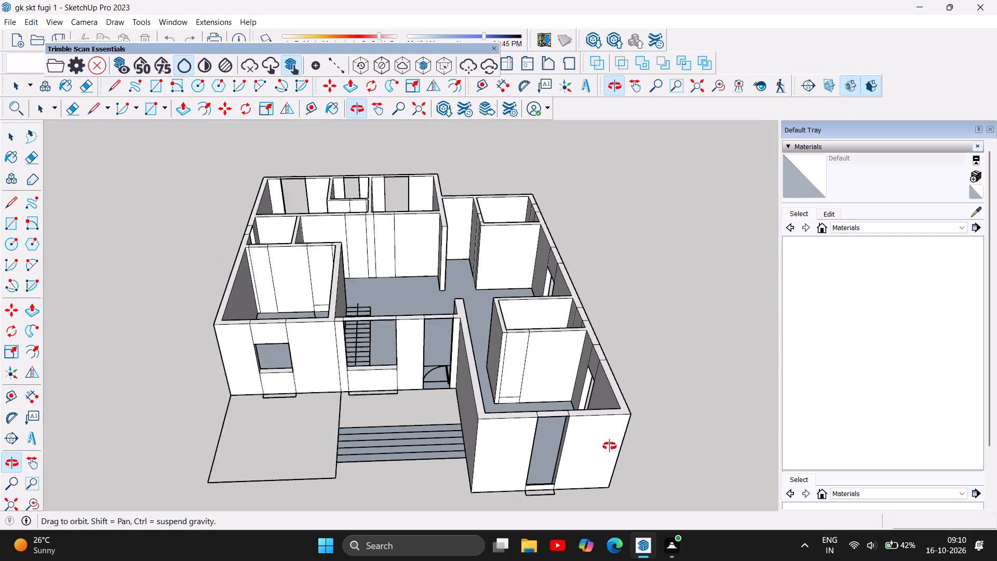
{"action": "scroll", "coordinate": [610, 446], "scroll_direction": "down", "scroll_amount": 2}
{"action": "scroll", "coordinate": [519, 379], "scroll_direction": "down", "scroll_amount": 6}
{"action": "left_click_drag", "start_coordinate": [550, 376], "coordinate": [530, 473]}
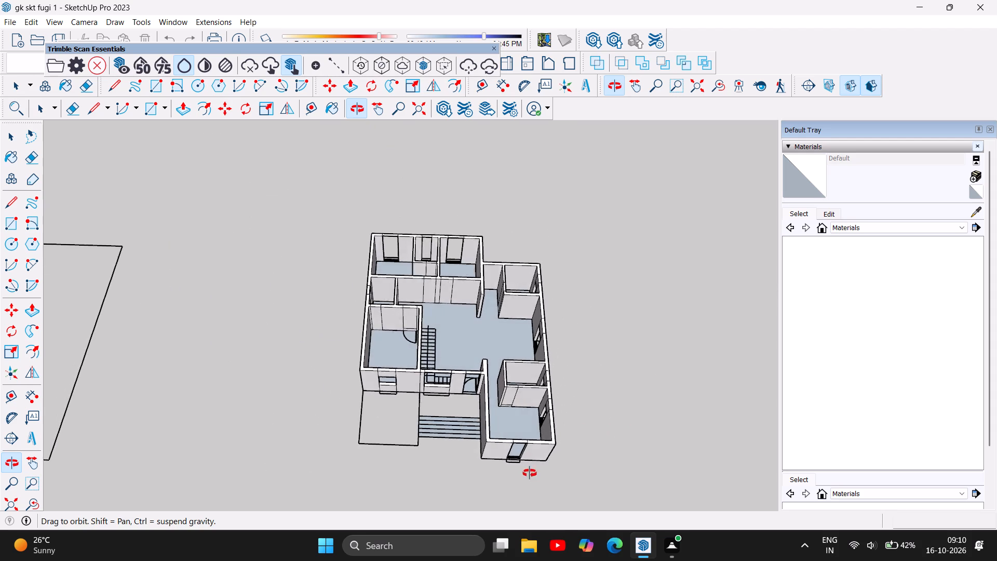
{"action": "left_click_drag", "start_coordinate": [530, 473], "coordinate": [529, 474]}
{"action": "scroll", "coordinate": [411, 264], "scroll_direction": "up", "scroll_amount": 5}
{"action": "scroll", "coordinate": [487, 365], "scroll_direction": "up", "scroll_amount": 8}
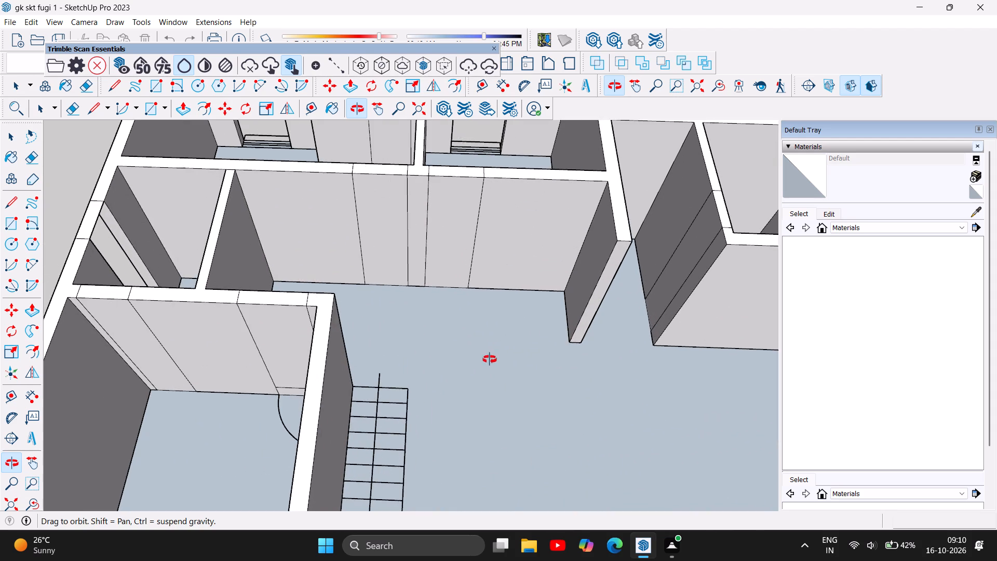
{"action": "left_click_drag", "start_coordinate": [454, 350], "coordinate": [588, 263]}
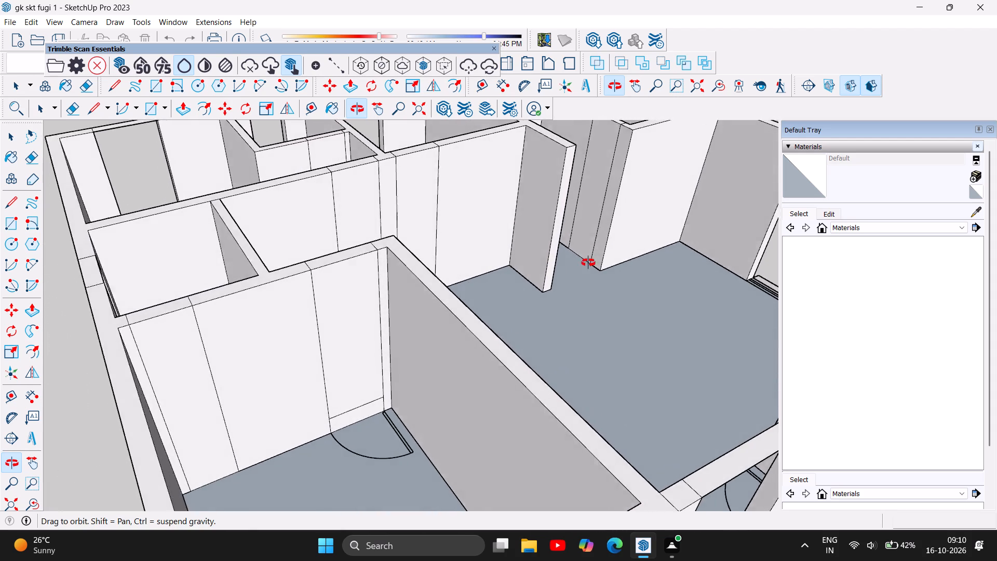
{"action": "left_click_drag", "start_coordinate": [588, 263], "coordinate": [482, 198]}
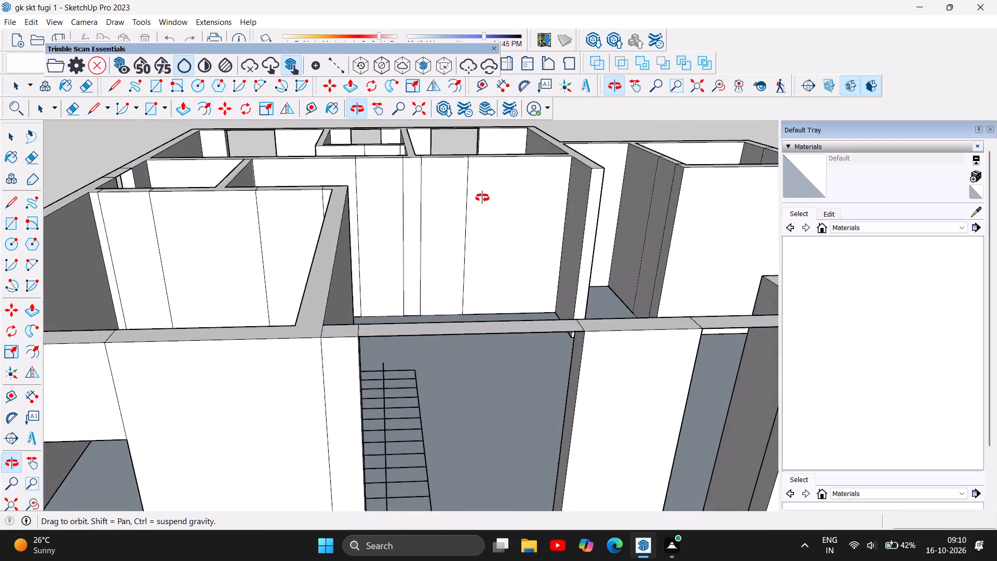
{"action": "left_click_drag", "start_coordinate": [482, 198], "coordinate": [464, 233]}
{"action": "scroll", "coordinate": [509, 406], "scroll_direction": "down", "scroll_amount": 5}
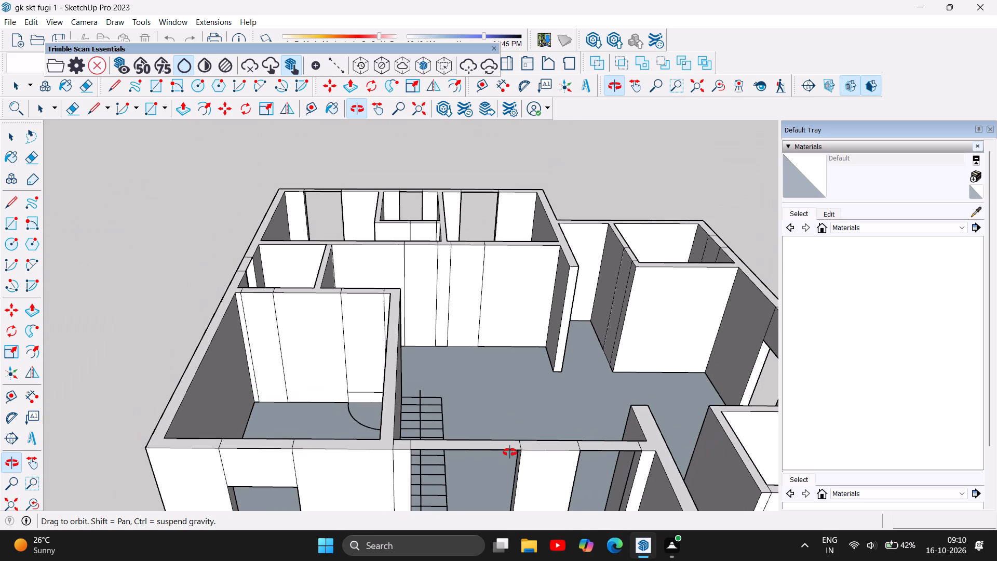
{"action": "left_click_drag", "start_coordinate": [481, 354], "coordinate": [396, 324]}
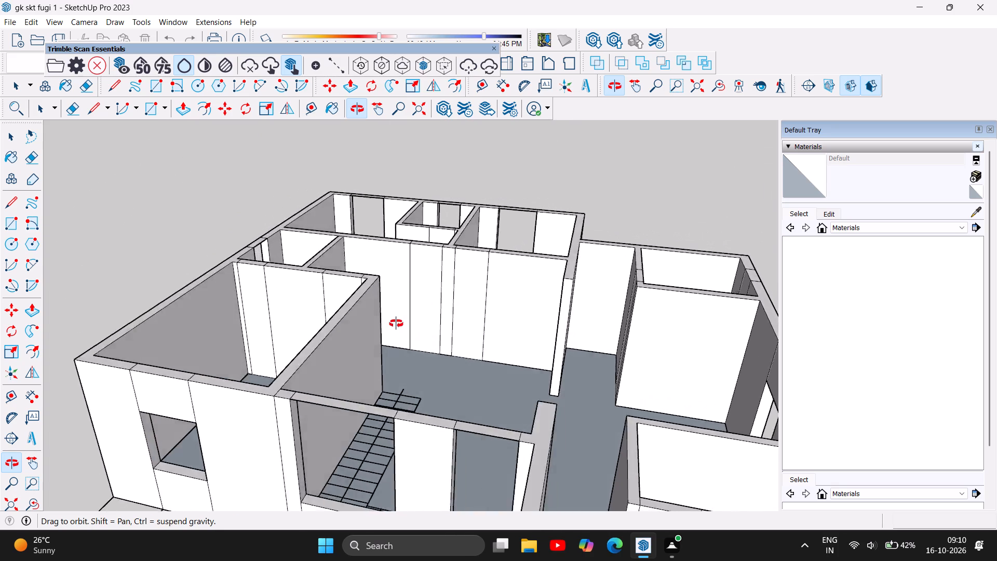
{"action": "left_click_drag", "start_coordinate": [396, 324], "coordinate": [108, 203]}
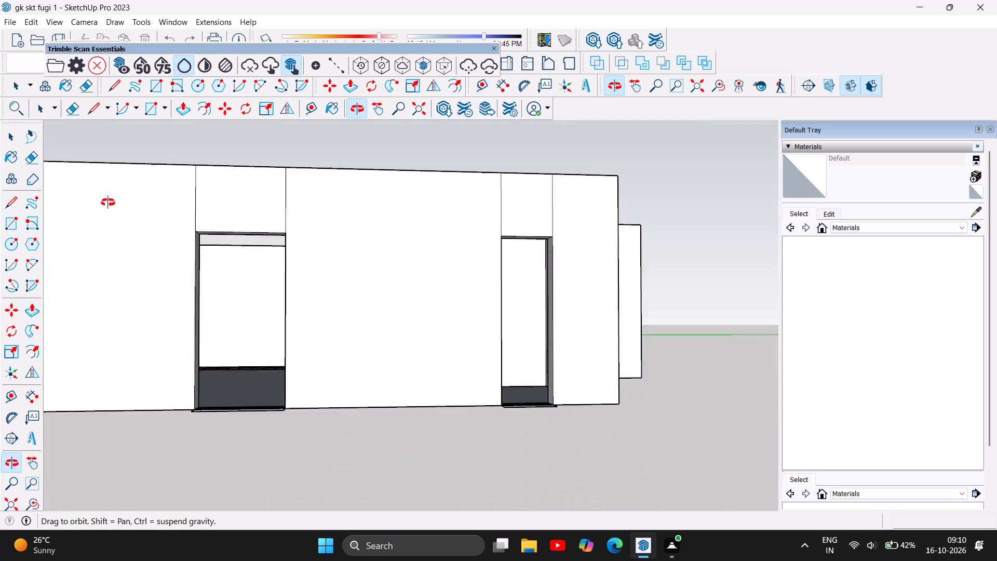
{"action": "left_click_drag", "start_coordinate": [108, 203], "coordinate": [106, 241]}
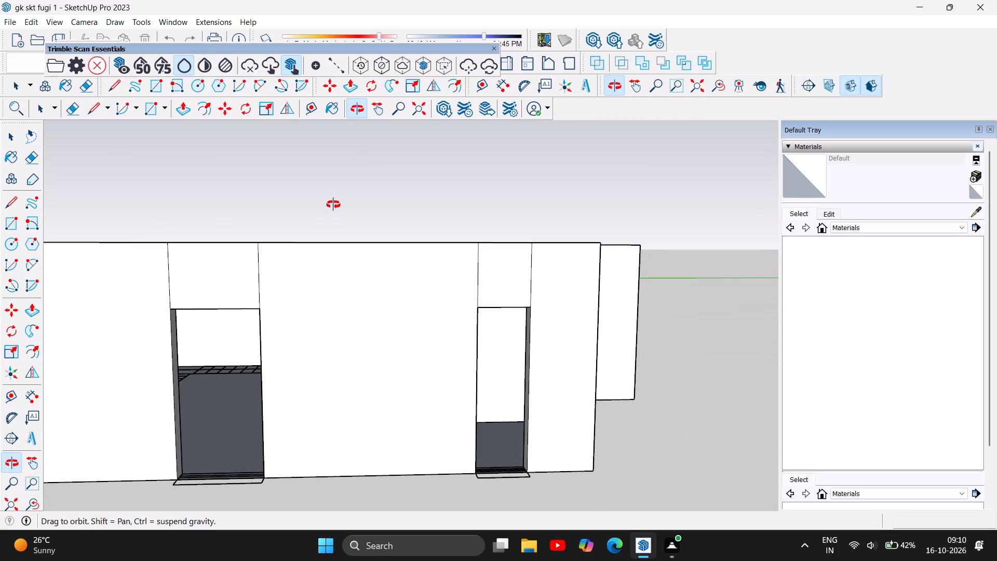
{"action": "left_click_drag", "start_coordinate": [333, 205], "coordinate": [343, 284]}
{"action": "scroll", "coordinate": [473, 117], "scroll_direction": "down", "scroll_amount": 2}
{"action": "scroll", "coordinate": [413, 229], "scroll_direction": "down", "scroll_amount": 6}
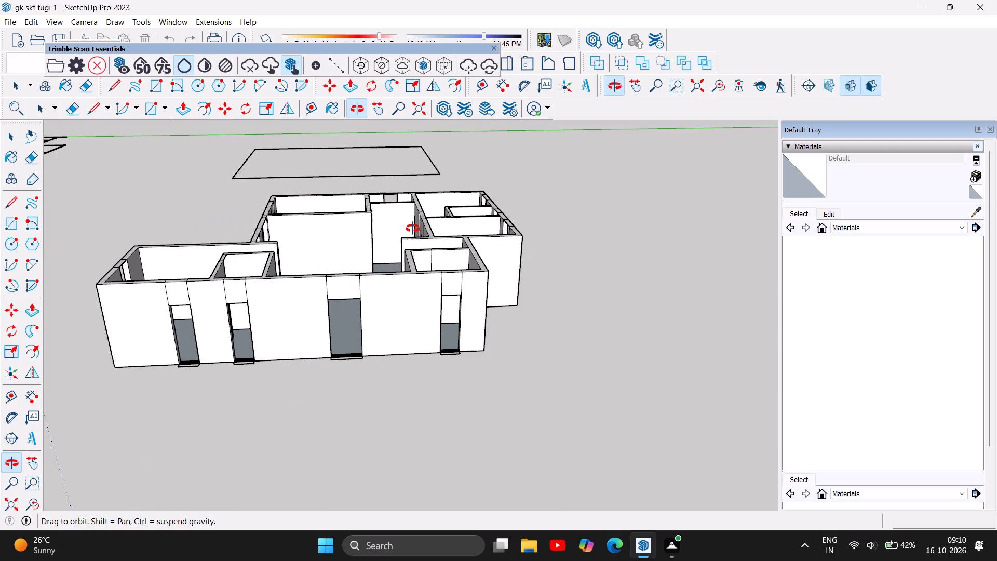
Push/Pull the floor-level face of the widest opening in the long four-opening exterior wall up 3'6" to form a window sill.
{"action": "left_click_drag", "start_coordinate": [376, 298], "coordinate": [377, 348]}
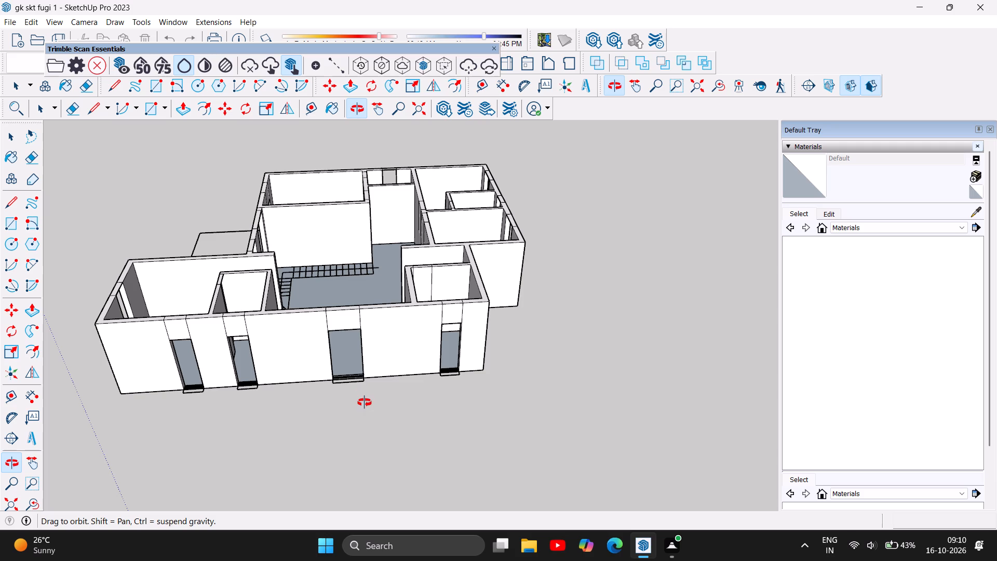
{"action": "scroll", "coordinate": [335, 370], "scroll_direction": "up", "scroll_amount": 11}
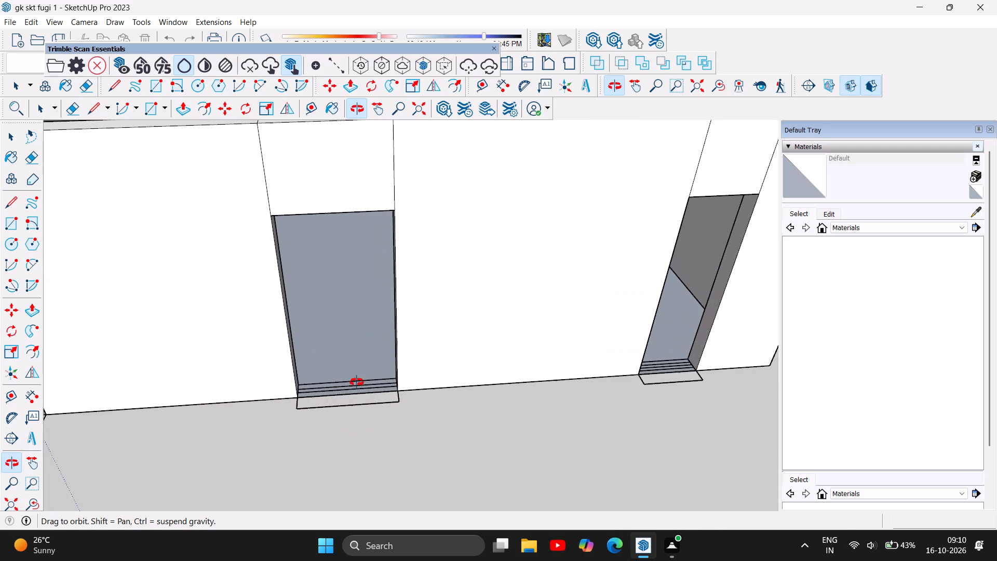
{"action": "scroll", "coordinate": [297, 372], "scroll_direction": "up", "scroll_amount": 4}
{"action": "left_click_drag", "start_coordinate": [400, 374], "coordinate": [392, 406]}
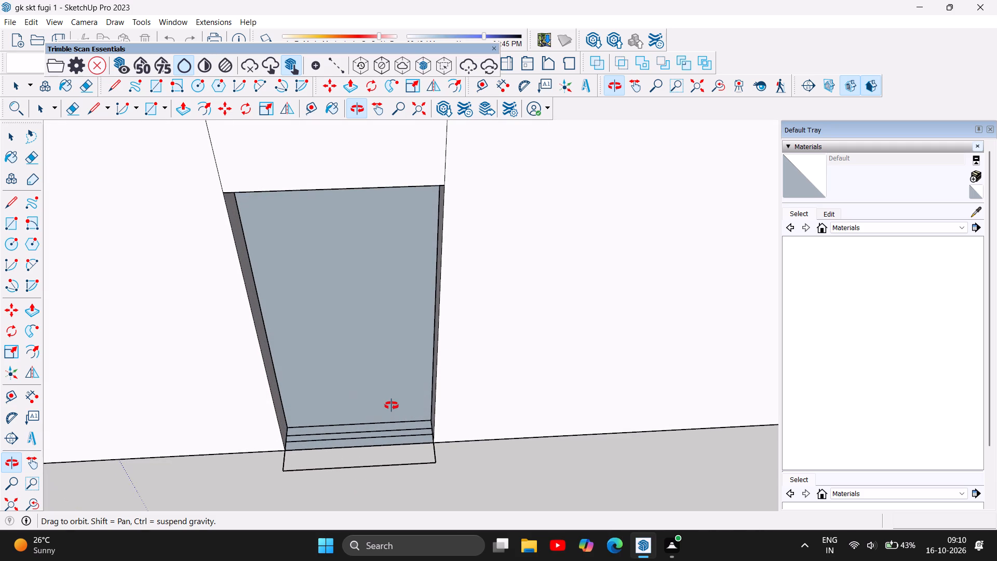
{"action": "left_click", "coordinate": [182, 109]}
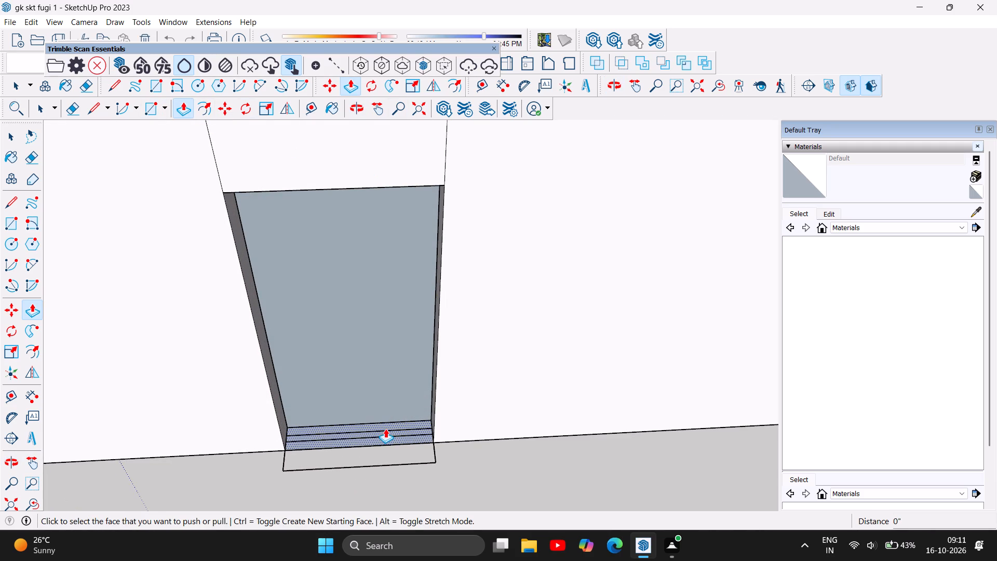
{"action": "left_click", "coordinate": [385, 429]}
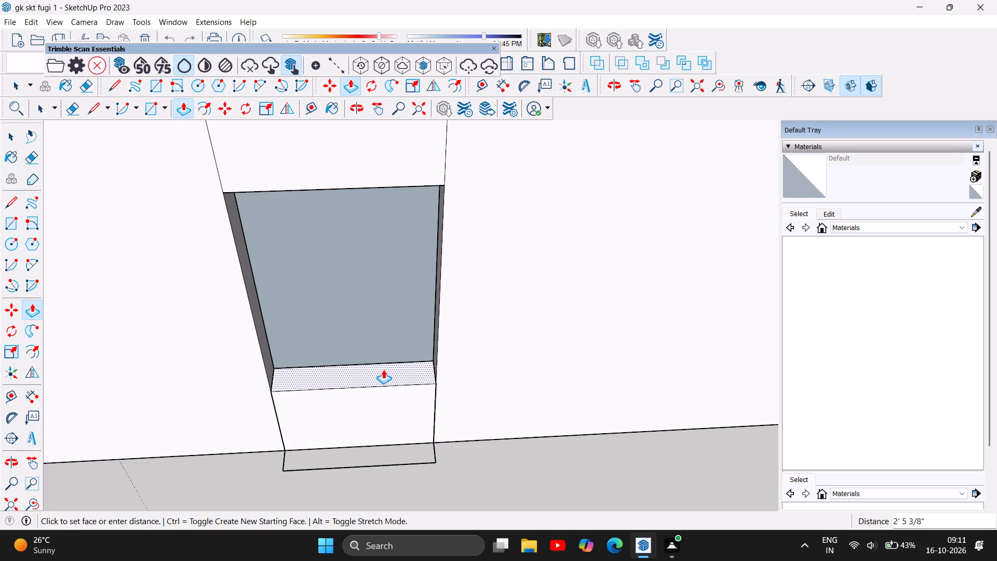
{"action": "key", "text": "4"}
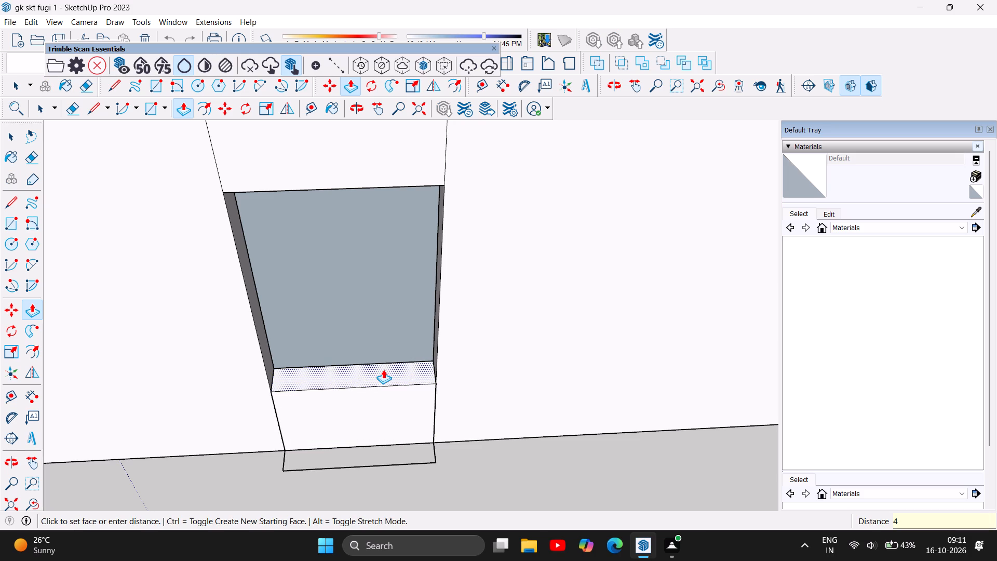
{"action": "key", "text": "BackSpace"}
{"action": "type", "text": "3'6"}
{"action": "key", "text": "Return"}
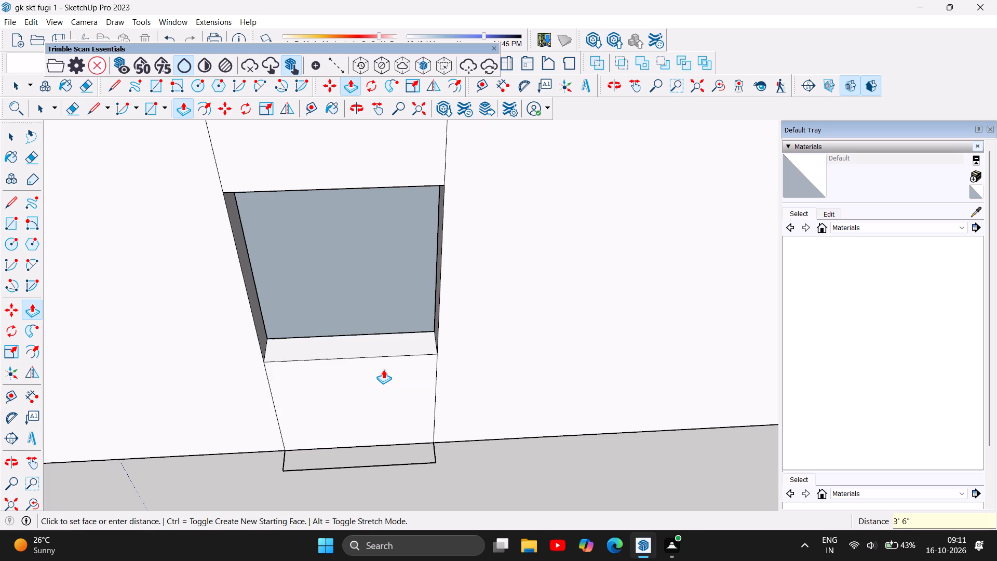
Push/Pull the floor-level face of the narrow opening nearest the corner, beside the finished sill, up 3'6".
{"action": "scroll", "coordinate": [235, 455], "scroll_direction": "down", "scroll_amount": 3}
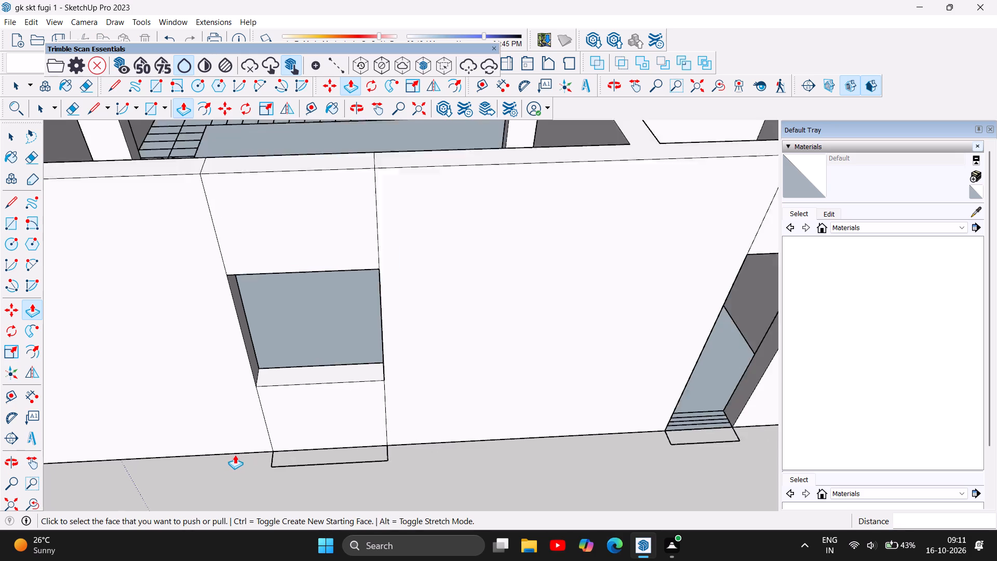
{"action": "scroll", "coordinate": [235, 455], "scroll_direction": "down", "scroll_amount": 5}
{"action": "scroll", "coordinate": [574, 424], "scroll_direction": "up", "scroll_amount": 7}
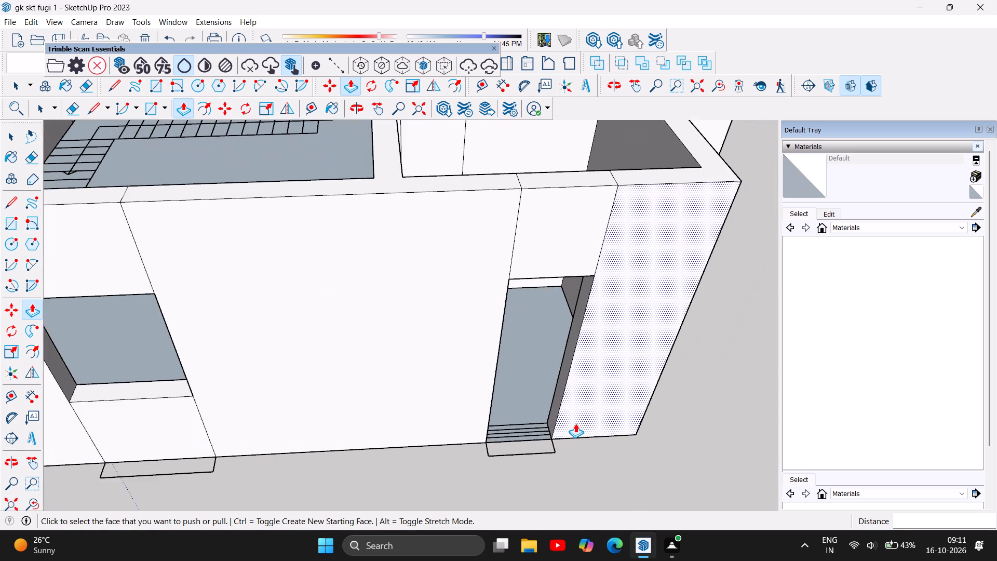
{"action": "scroll", "coordinate": [575, 423], "scroll_direction": "up", "scroll_amount": 2}
{"action": "left_click", "coordinate": [490, 437]}
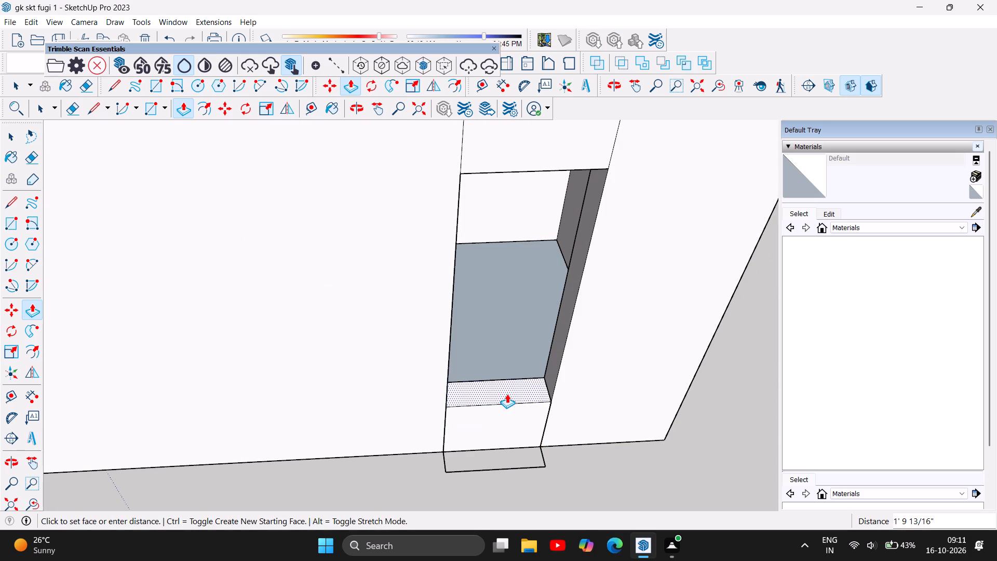
{"action": "type", "text": "3'6"}
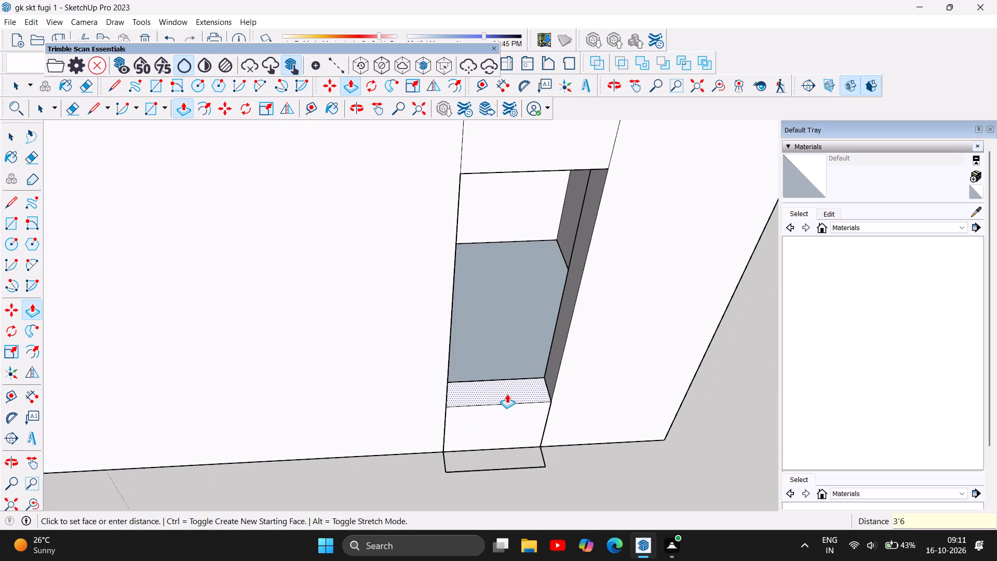
{"action": "key", "text": "Return"}
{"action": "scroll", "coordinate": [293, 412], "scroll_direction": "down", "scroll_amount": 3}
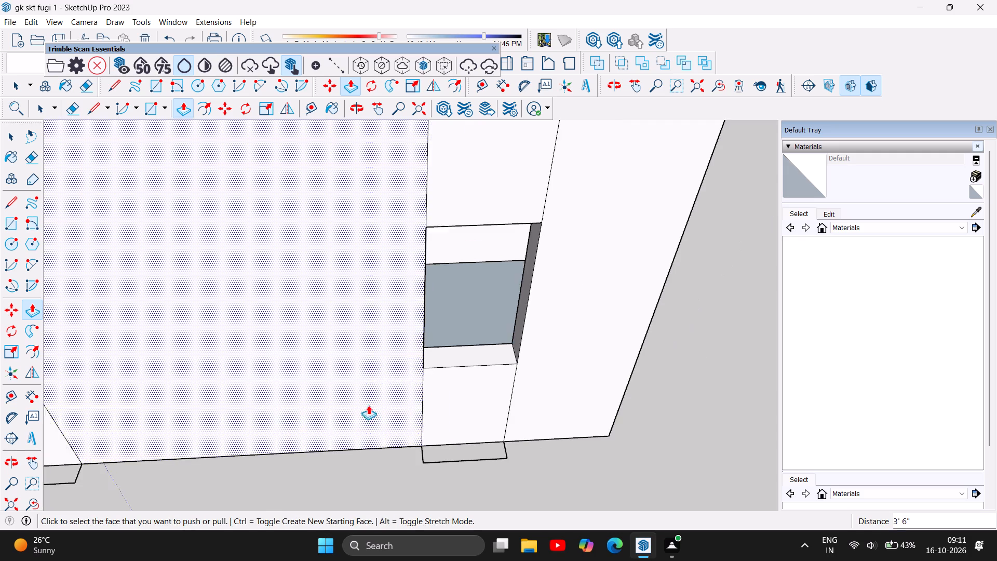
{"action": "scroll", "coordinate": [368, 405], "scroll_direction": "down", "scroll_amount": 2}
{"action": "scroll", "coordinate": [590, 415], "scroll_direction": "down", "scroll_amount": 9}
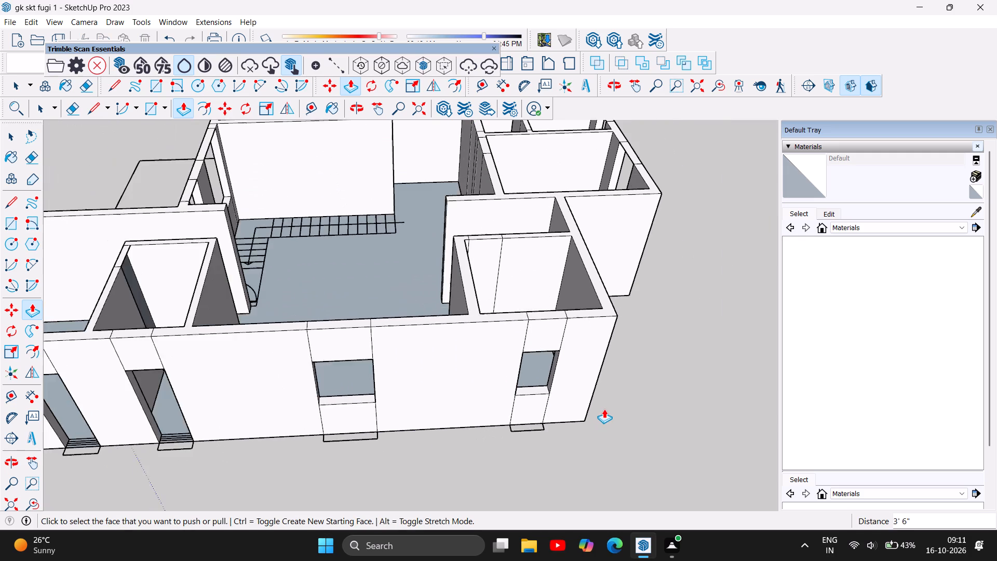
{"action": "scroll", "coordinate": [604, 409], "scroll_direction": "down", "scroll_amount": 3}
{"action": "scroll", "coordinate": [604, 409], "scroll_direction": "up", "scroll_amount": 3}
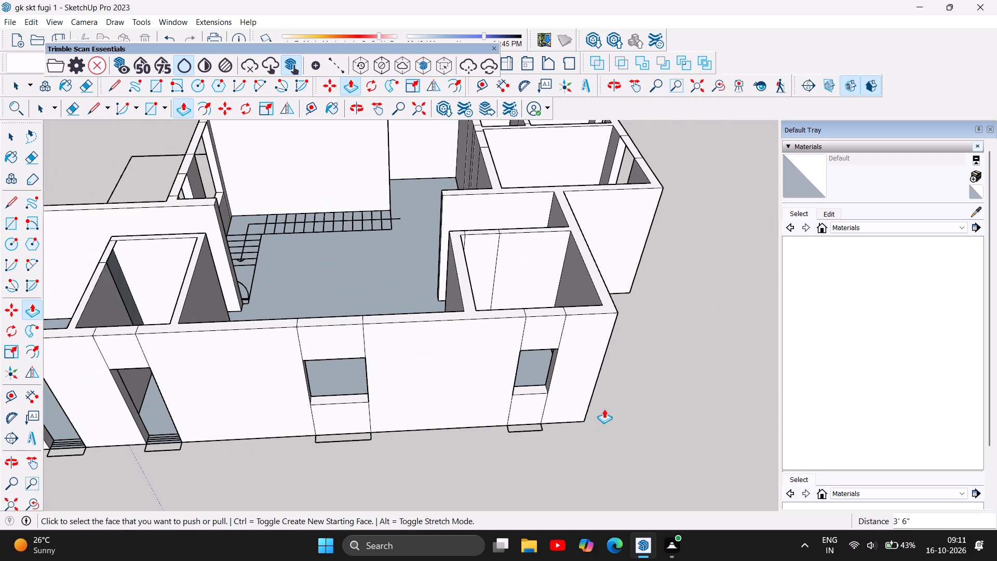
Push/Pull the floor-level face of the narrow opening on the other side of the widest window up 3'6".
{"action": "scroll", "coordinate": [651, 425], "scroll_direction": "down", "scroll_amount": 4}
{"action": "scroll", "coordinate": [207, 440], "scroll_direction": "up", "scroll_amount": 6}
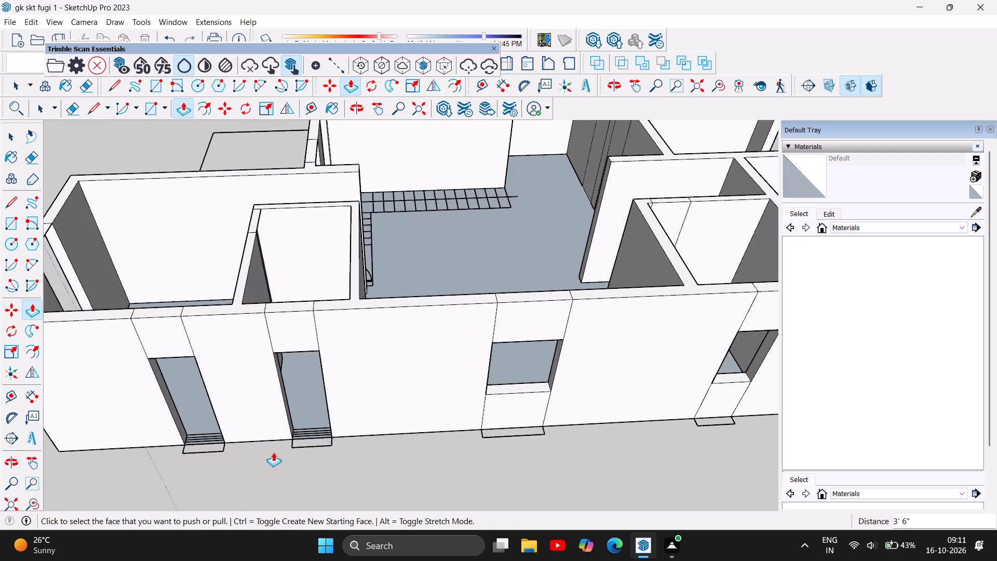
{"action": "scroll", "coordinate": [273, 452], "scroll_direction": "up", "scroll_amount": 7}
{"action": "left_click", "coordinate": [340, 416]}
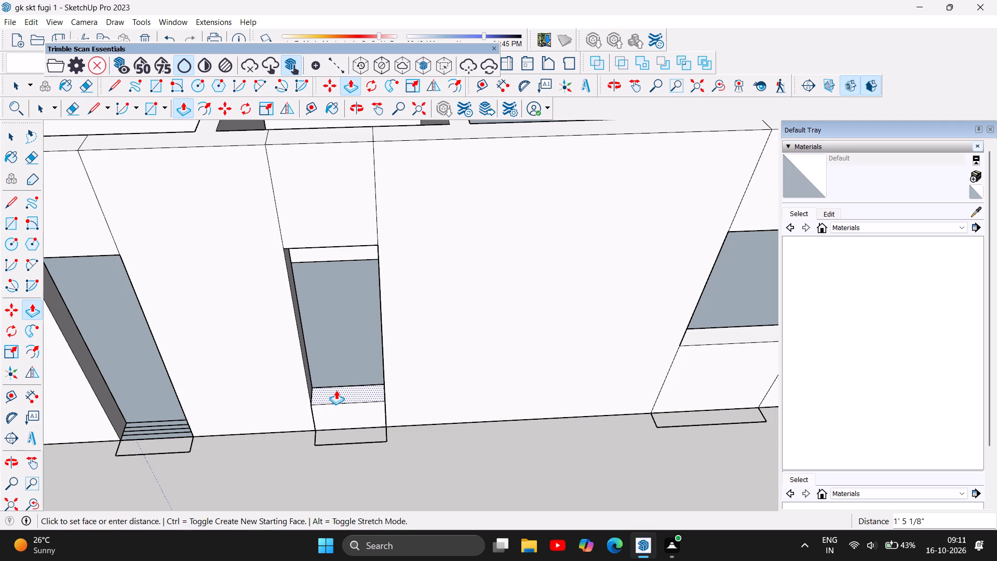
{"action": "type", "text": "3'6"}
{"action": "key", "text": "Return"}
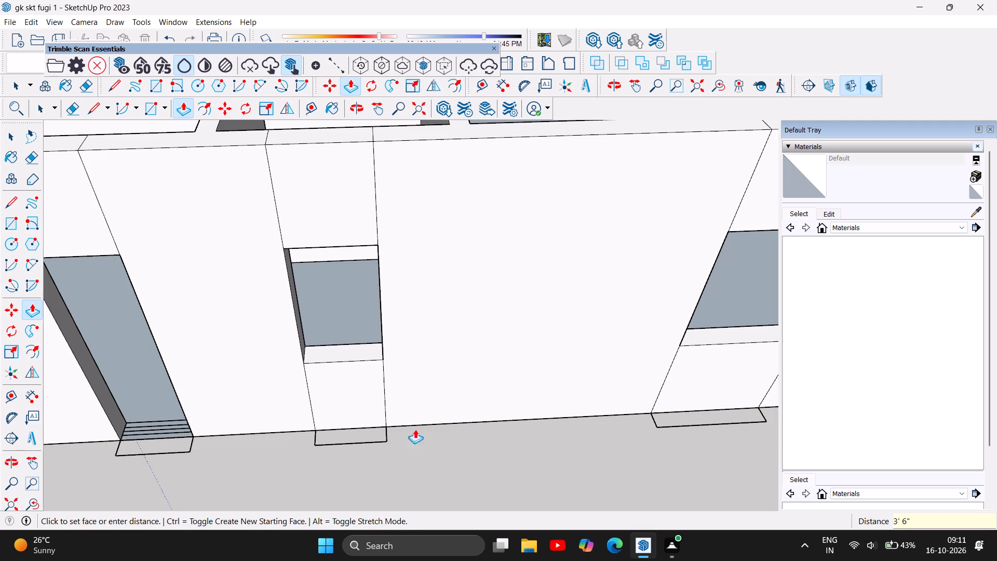
Examine the raised sill against the neighbouring window and the remaining full-height opening in the long exterior wall.
{"action": "scroll", "coordinate": [444, 432], "scroll_direction": "down", "scroll_amount": 5}
{"action": "scroll", "coordinate": [473, 440], "scroll_direction": "up", "scroll_amount": 1}
{"action": "scroll", "coordinate": [540, 444], "scroll_direction": "down", "scroll_amount": 5}
{"action": "scroll", "coordinate": [540, 444], "scroll_direction": "up", "scroll_amount": 1}
{"action": "scroll", "coordinate": [403, 456], "scroll_direction": "up", "scroll_amount": 5}
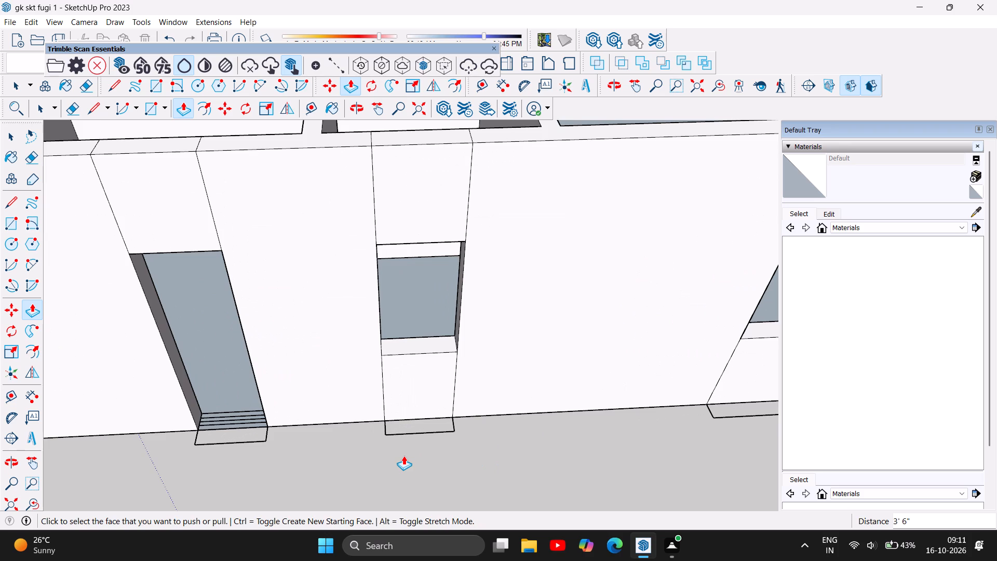
{"action": "scroll", "coordinate": [403, 456], "scroll_direction": "down", "scroll_amount": 6}
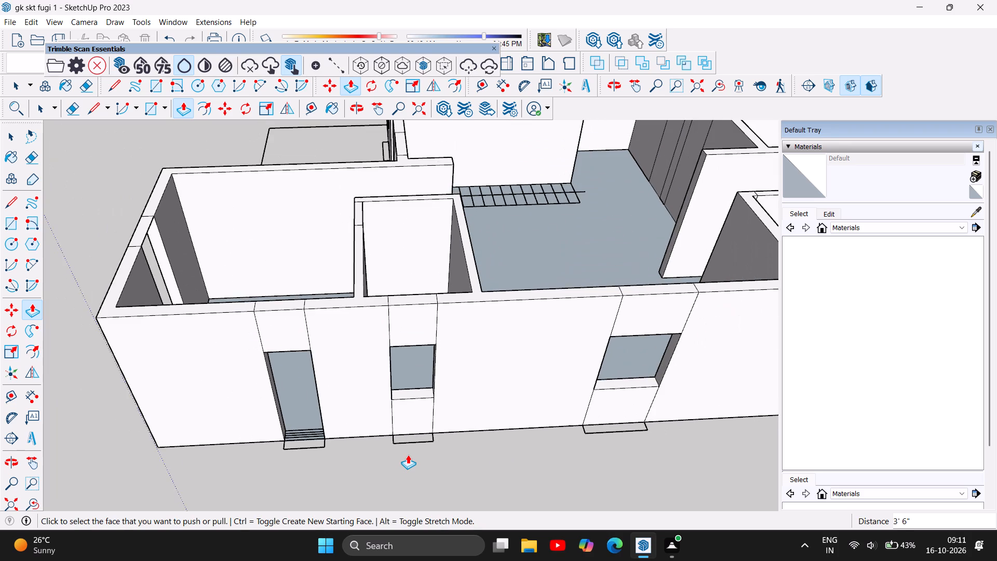
{"action": "scroll", "coordinate": [408, 455], "scroll_direction": "down", "scroll_amount": 1}
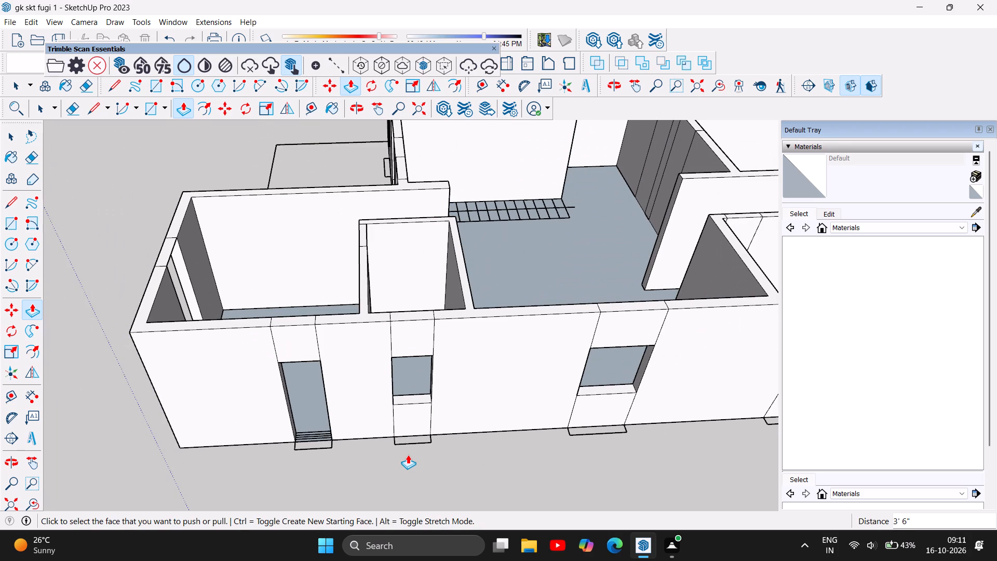
{"action": "scroll", "coordinate": [408, 455], "scroll_direction": "up", "scroll_amount": 10}
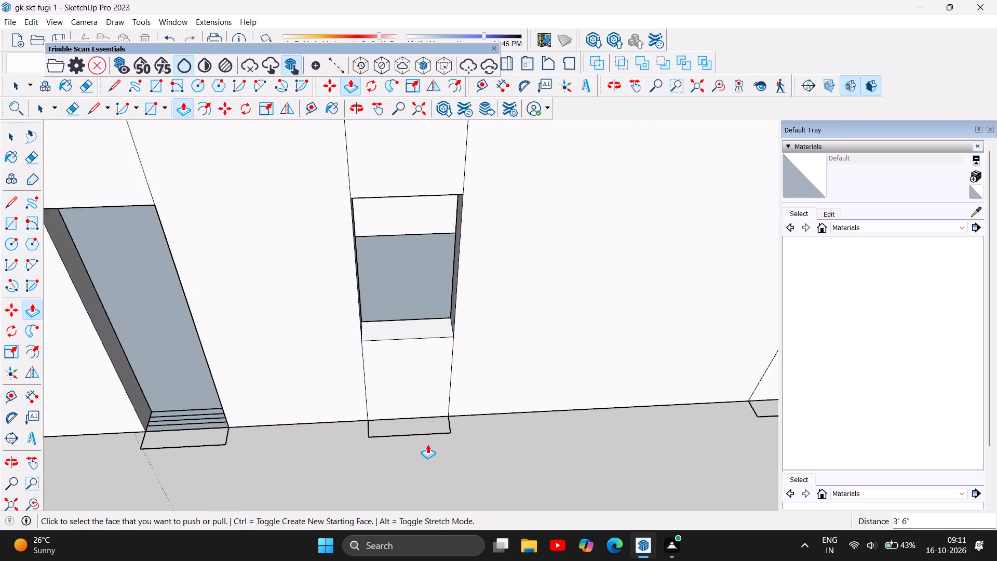
{"action": "scroll", "coordinate": [423, 485], "scroll_direction": "down", "scroll_amount": 4}
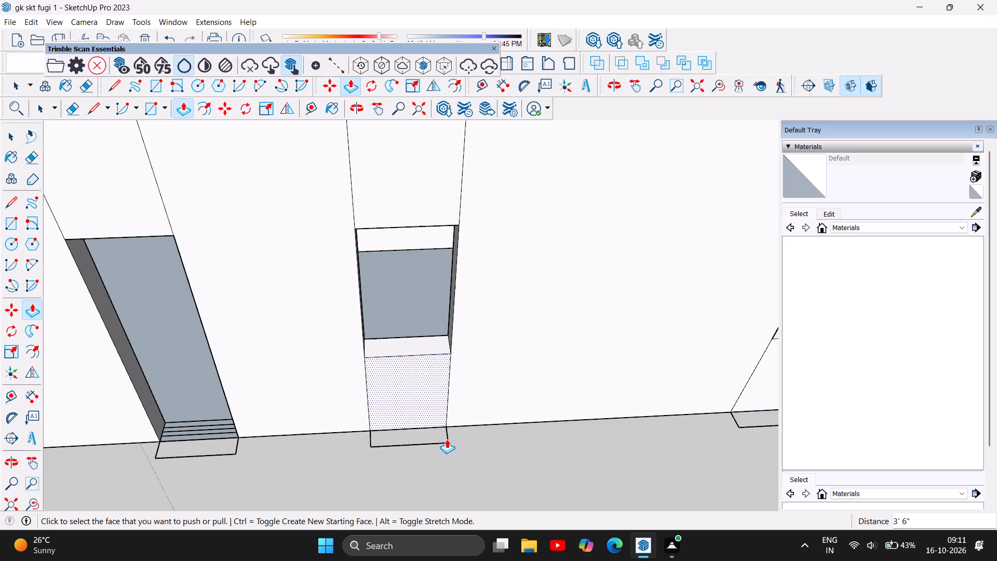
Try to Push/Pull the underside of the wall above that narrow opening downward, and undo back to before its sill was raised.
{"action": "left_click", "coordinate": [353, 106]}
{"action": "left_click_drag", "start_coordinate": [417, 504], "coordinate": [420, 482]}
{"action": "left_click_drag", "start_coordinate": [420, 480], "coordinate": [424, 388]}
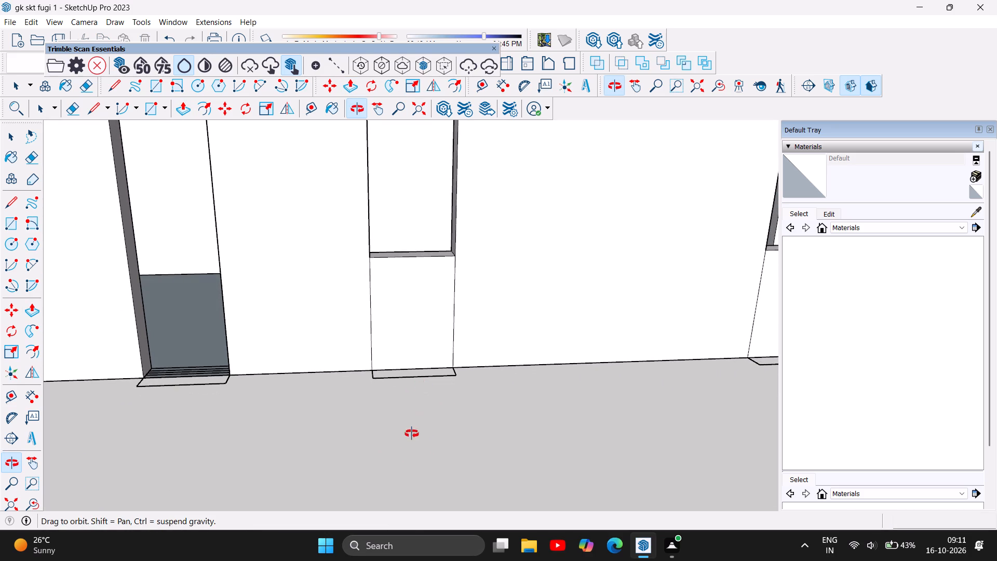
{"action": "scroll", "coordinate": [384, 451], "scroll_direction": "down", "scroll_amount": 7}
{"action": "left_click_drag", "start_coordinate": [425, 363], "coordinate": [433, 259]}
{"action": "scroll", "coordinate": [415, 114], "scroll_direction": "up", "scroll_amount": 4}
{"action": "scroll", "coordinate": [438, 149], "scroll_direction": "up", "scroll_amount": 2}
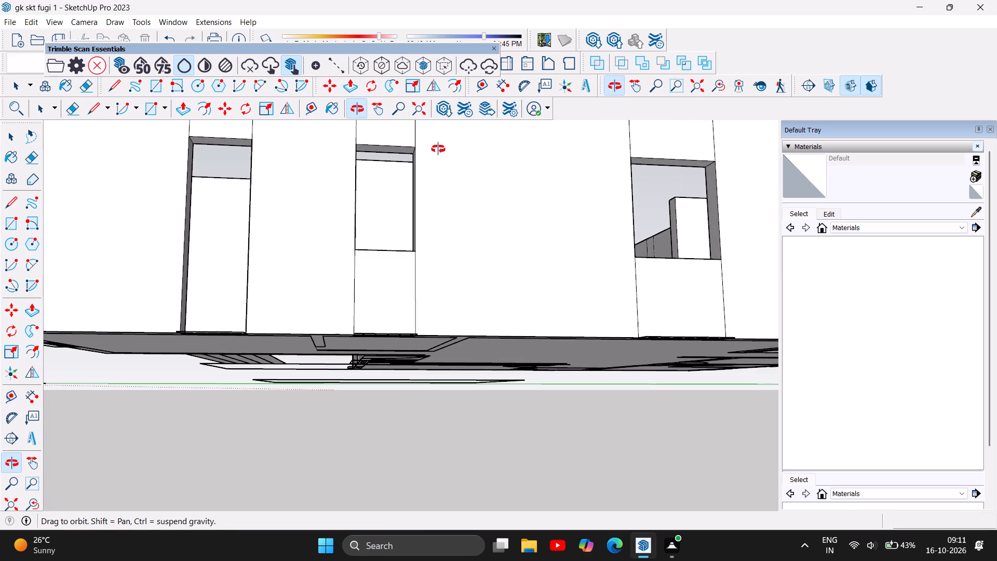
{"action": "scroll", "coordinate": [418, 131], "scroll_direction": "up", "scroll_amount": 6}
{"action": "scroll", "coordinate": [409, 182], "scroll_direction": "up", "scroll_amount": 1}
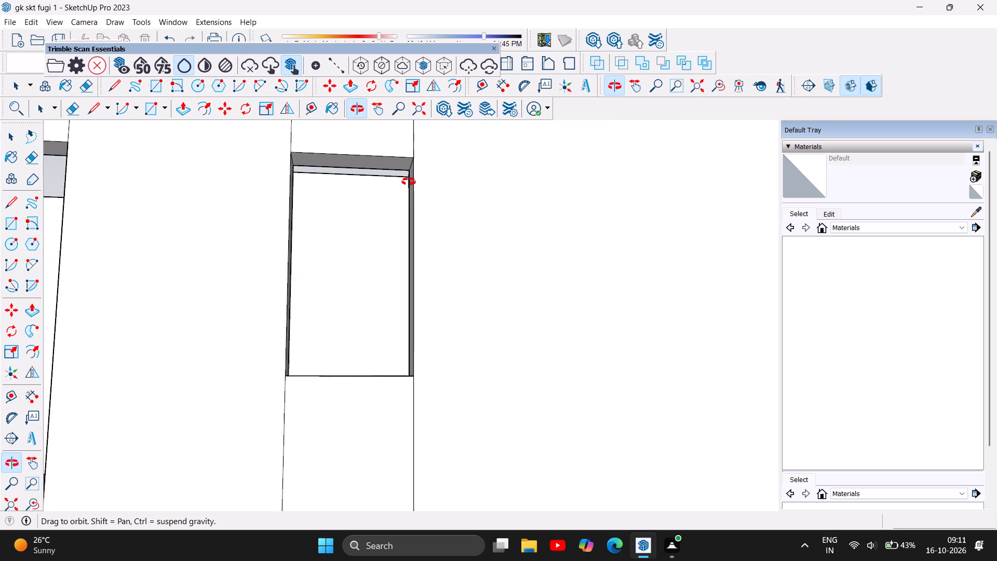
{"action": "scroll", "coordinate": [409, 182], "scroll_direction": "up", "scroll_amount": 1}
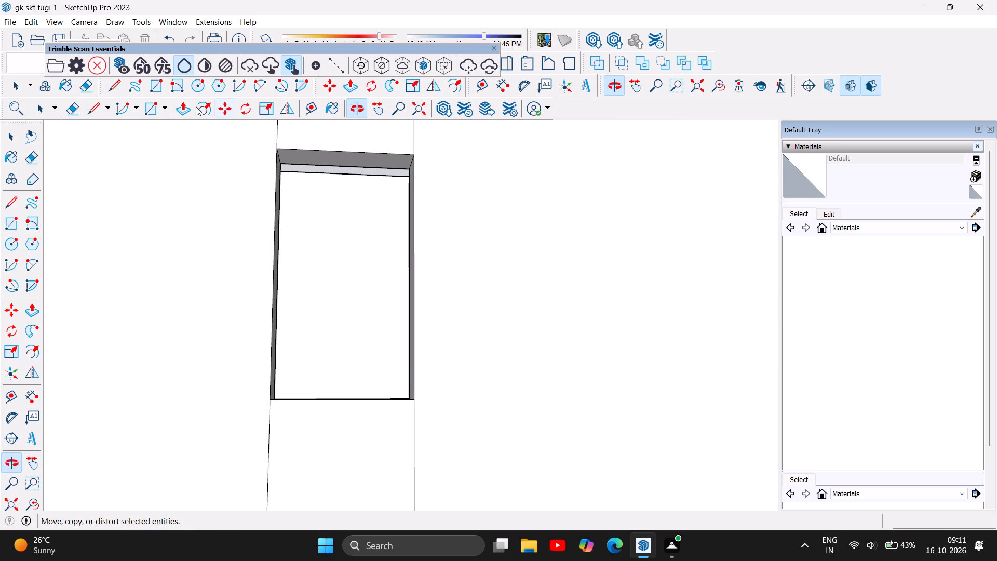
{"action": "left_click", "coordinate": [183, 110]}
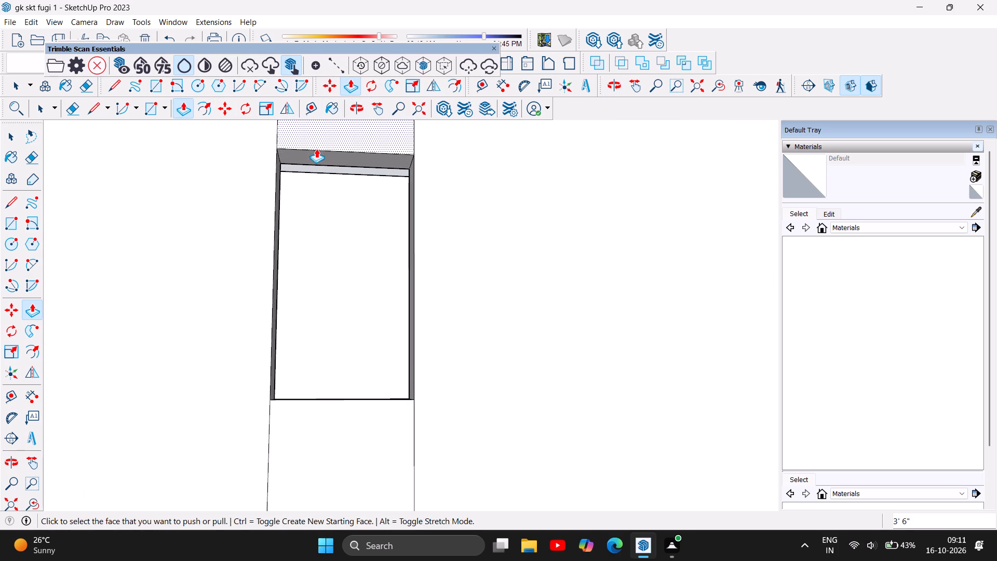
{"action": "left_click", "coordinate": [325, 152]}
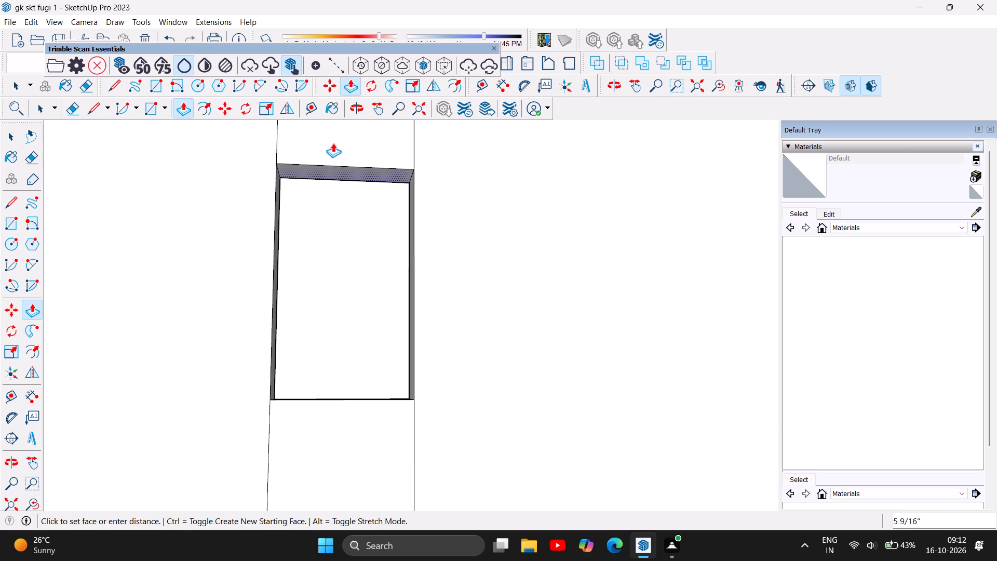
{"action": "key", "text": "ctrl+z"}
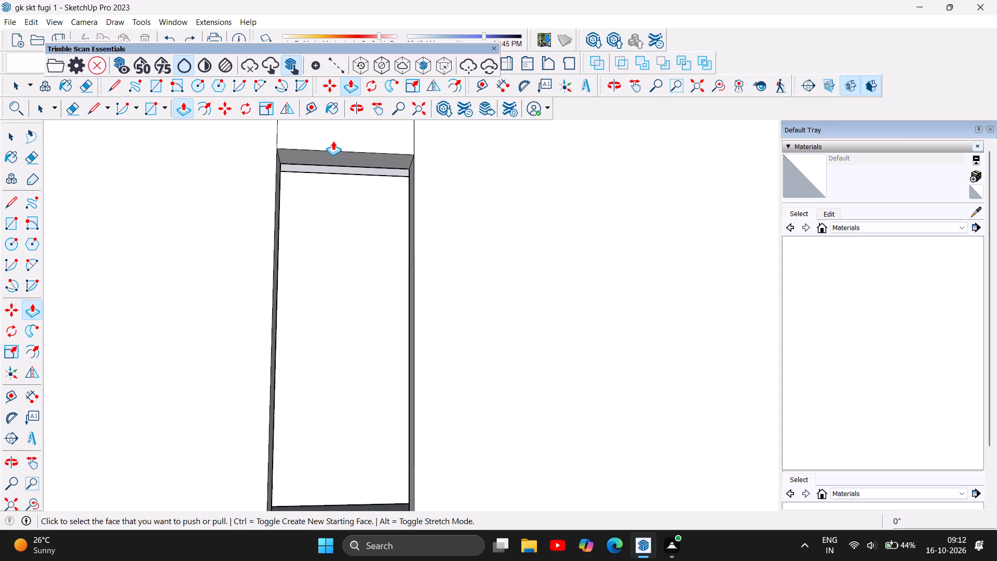
Examine the long exterior wall's two full-height openings and finished windows from outside, comparing their heights.
{"action": "scroll", "coordinate": [354, 179], "scroll_direction": "down", "scroll_amount": 6}
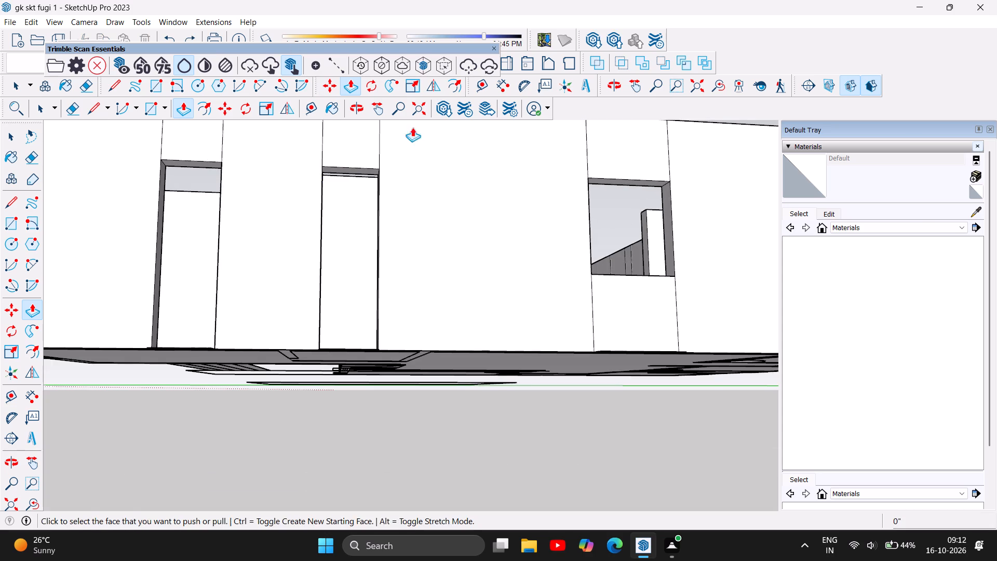
{"action": "left_click", "coordinate": [358, 107]}
{"action": "left_click_drag", "start_coordinate": [498, 274], "coordinate": [482, 395]}
{"action": "scroll", "coordinate": [330, 474], "scroll_direction": "up", "scroll_amount": 7}
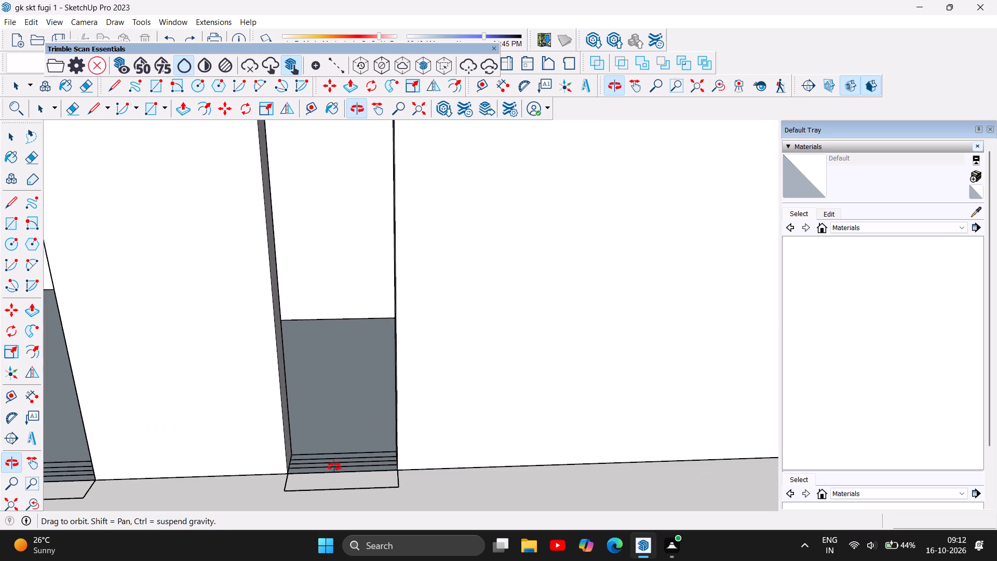
{"action": "scroll", "coordinate": [335, 467], "scroll_direction": "up", "scroll_amount": 1}
{"action": "scroll", "coordinate": [358, 473], "scroll_direction": "down", "scroll_amount": 11}
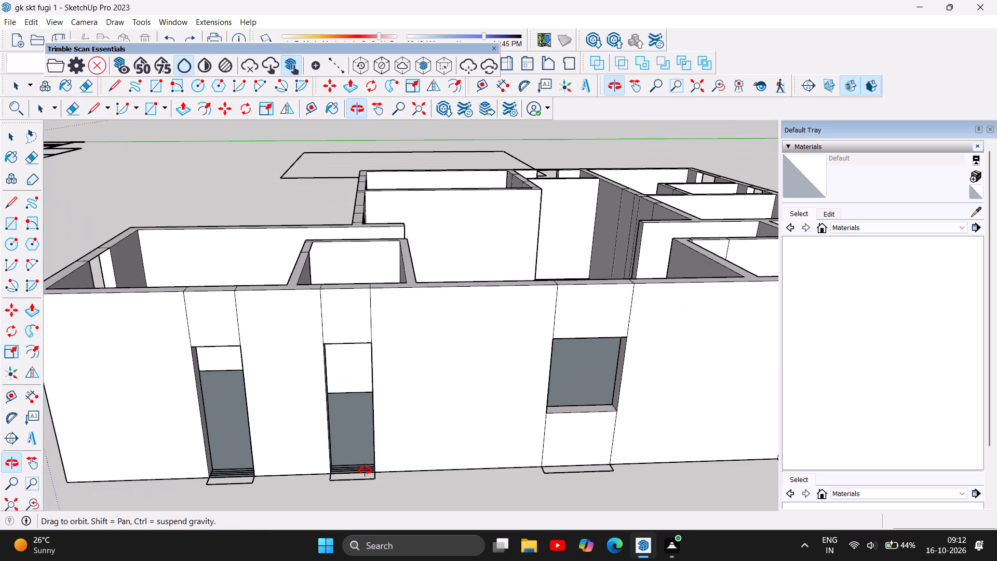
{"action": "scroll", "coordinate": [403, 463], "scroll_direction": "down", "scroll_amount": 2}
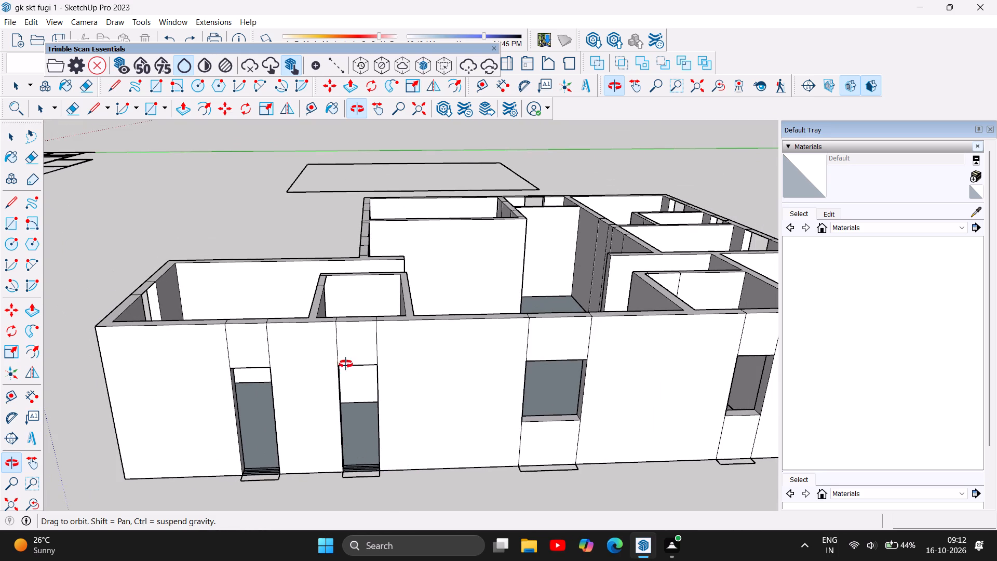
{"action": "scroll", "coordinate": [349, 363], "scroll_direction": "up", "scroll_amount": 12}
{"action": "scroll", "coordinate": [372, 386], "scroll_direction": "down", "scroll_amount": 10}
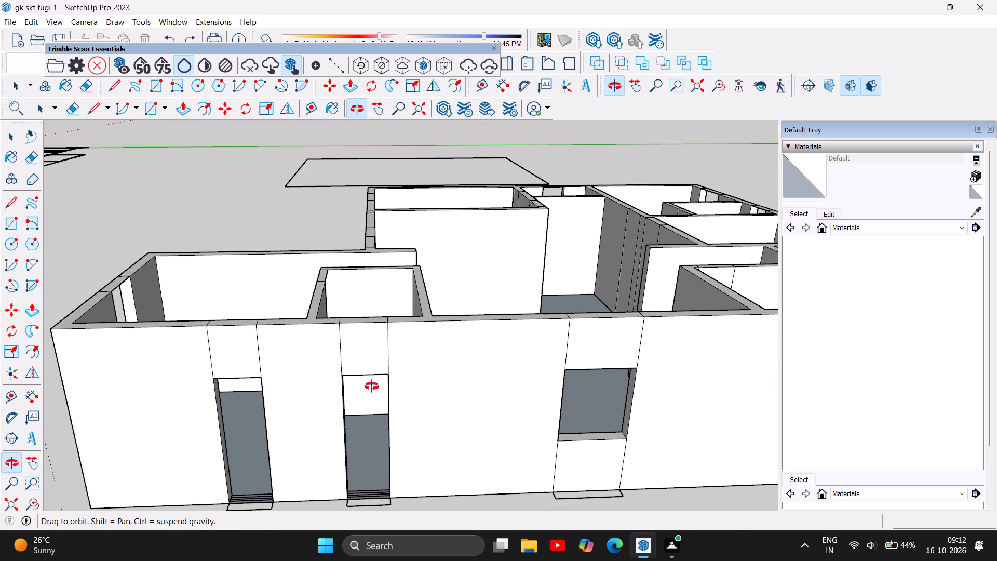
{"action": "left_click_drag", "start_coordinate": [486, 486], "coordinate": [399, 418]}
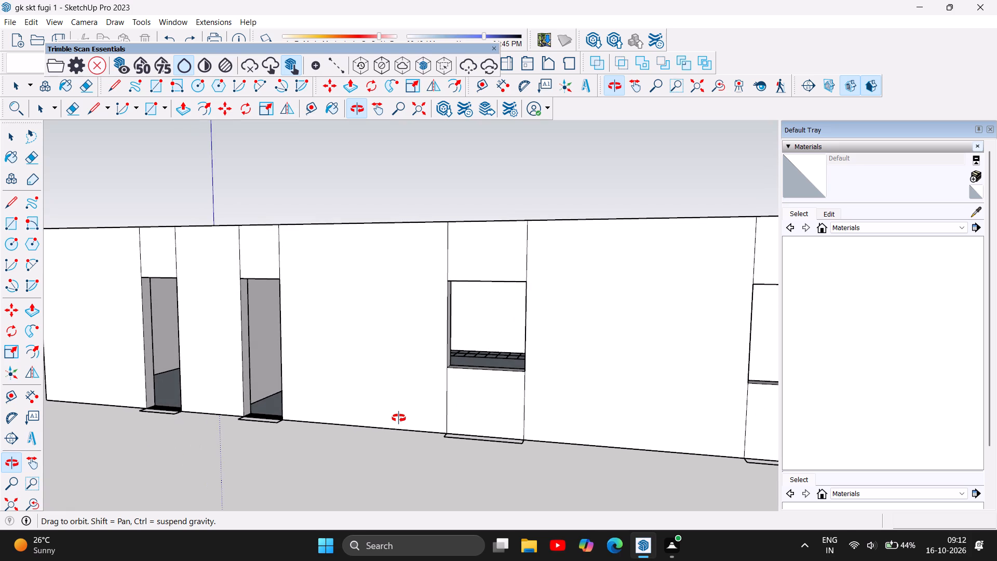
{"action": "left_click_drag", "start_coordinate": [399, 418], "coordinate": [399, 418]}
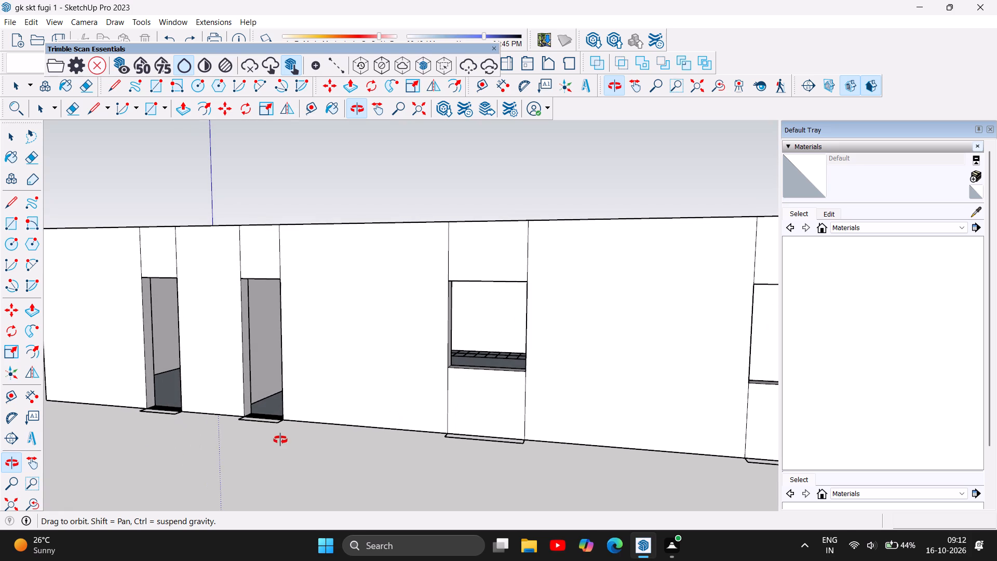
Push/Pull the floor-level face of the narrow opening between the widest window and the far full-height opening up 4'6".
{"action": "scroll", "coordinate": [230, 406], "scroll_direction": "up", "scroll_amount": 2}
{"action": "left_click_drag", "start_coordinate": [213, 439], "coordinate": [332, 462]}
{"action": "scroll", "coordinate": [366, 443], "scroll_direction": "up", "scroll_amount": 8}
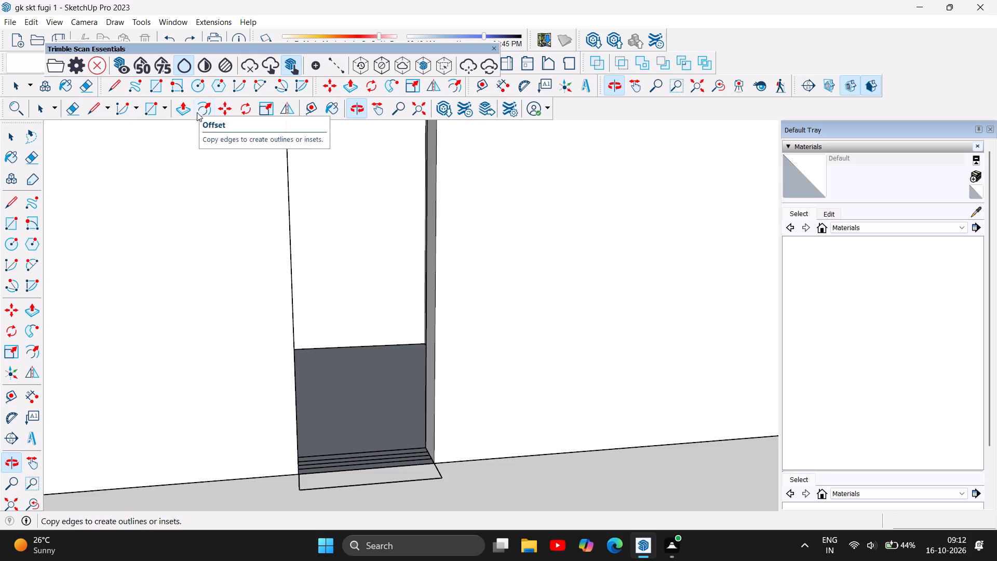
{"action": "left_click", "coordinate": [178, 108]}
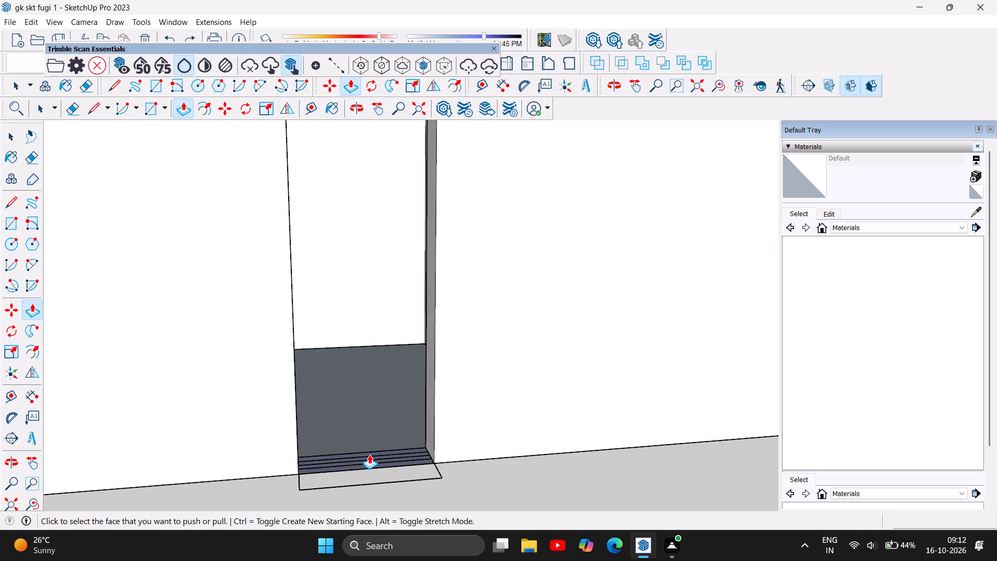
{"action": "left_click", "coordinate": [369, 455]}
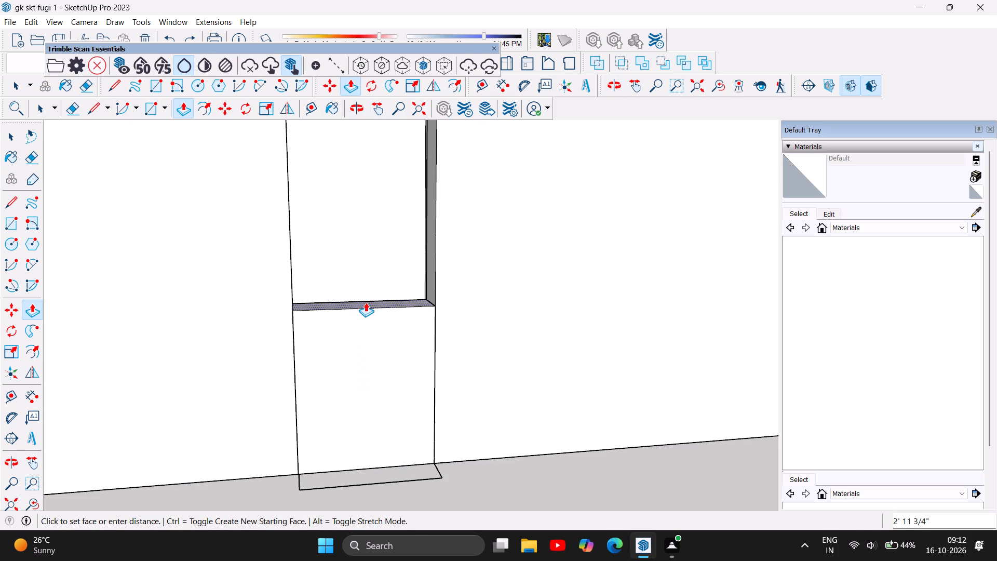
{"action": "key", "text": "4"}
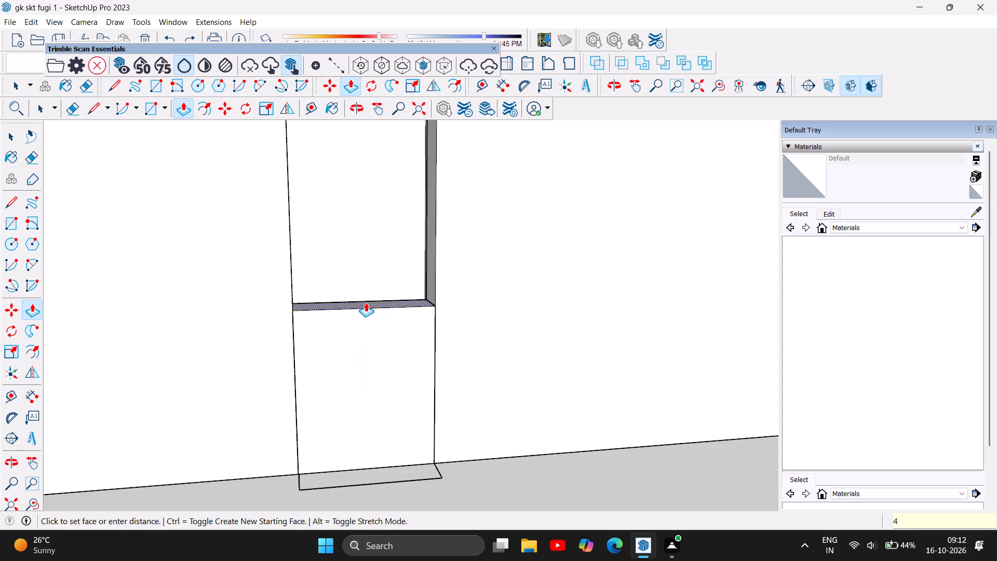
{"action": "type", "text": "'6"}
{"action": "key", "text": "Return"}
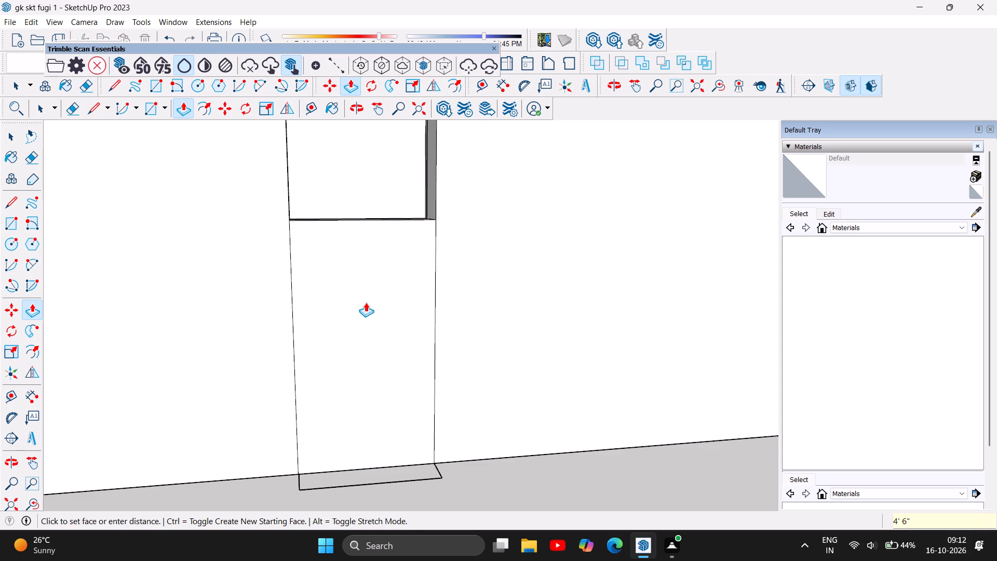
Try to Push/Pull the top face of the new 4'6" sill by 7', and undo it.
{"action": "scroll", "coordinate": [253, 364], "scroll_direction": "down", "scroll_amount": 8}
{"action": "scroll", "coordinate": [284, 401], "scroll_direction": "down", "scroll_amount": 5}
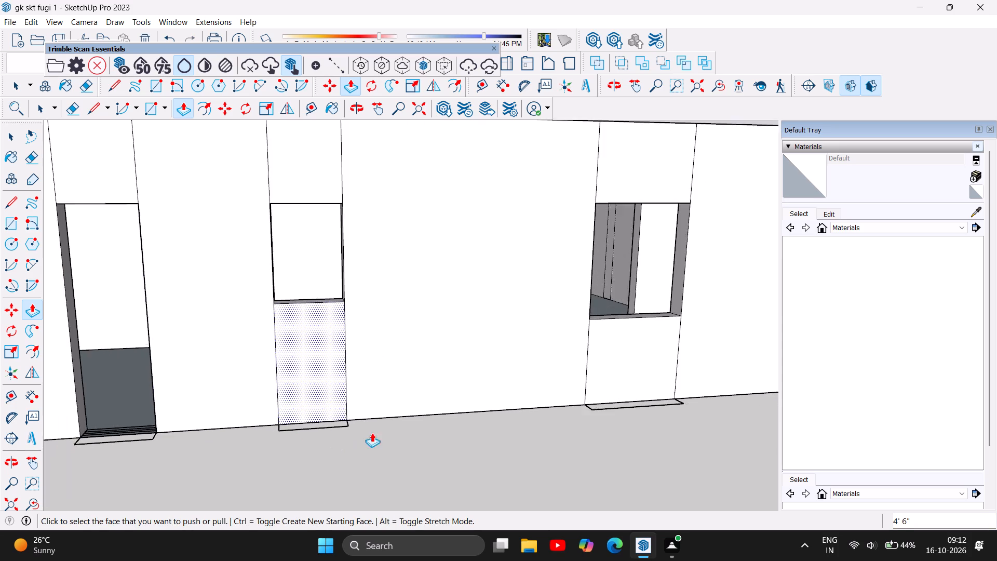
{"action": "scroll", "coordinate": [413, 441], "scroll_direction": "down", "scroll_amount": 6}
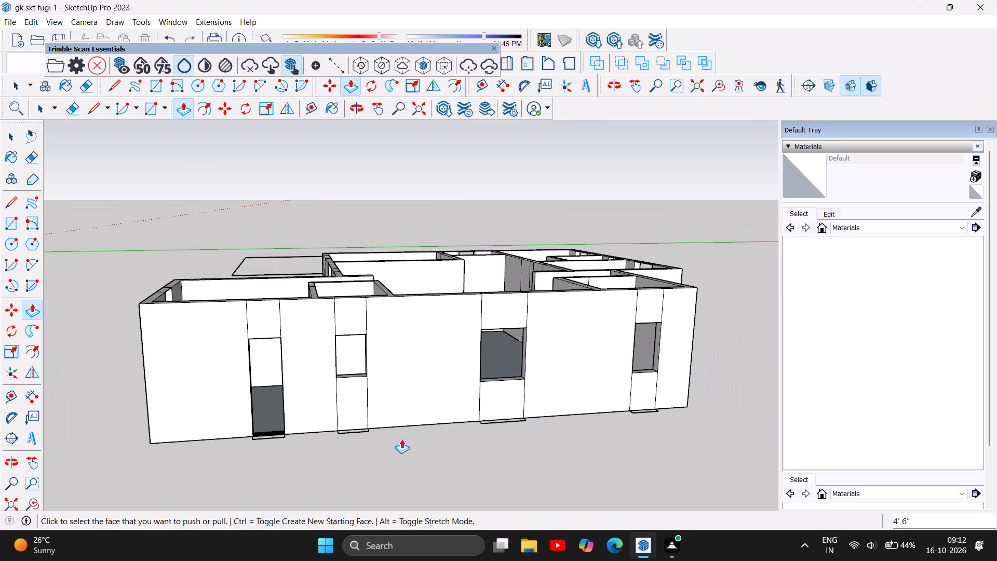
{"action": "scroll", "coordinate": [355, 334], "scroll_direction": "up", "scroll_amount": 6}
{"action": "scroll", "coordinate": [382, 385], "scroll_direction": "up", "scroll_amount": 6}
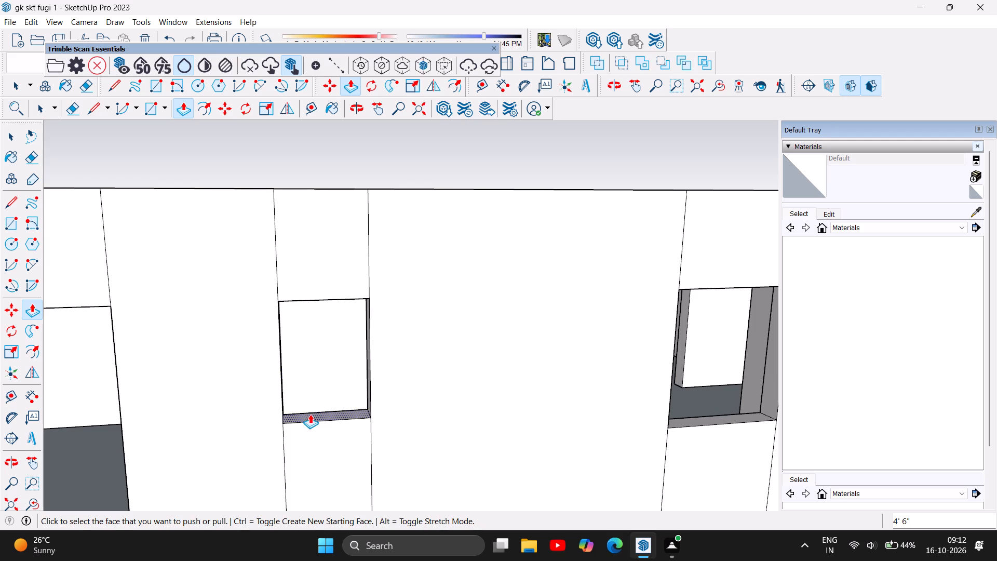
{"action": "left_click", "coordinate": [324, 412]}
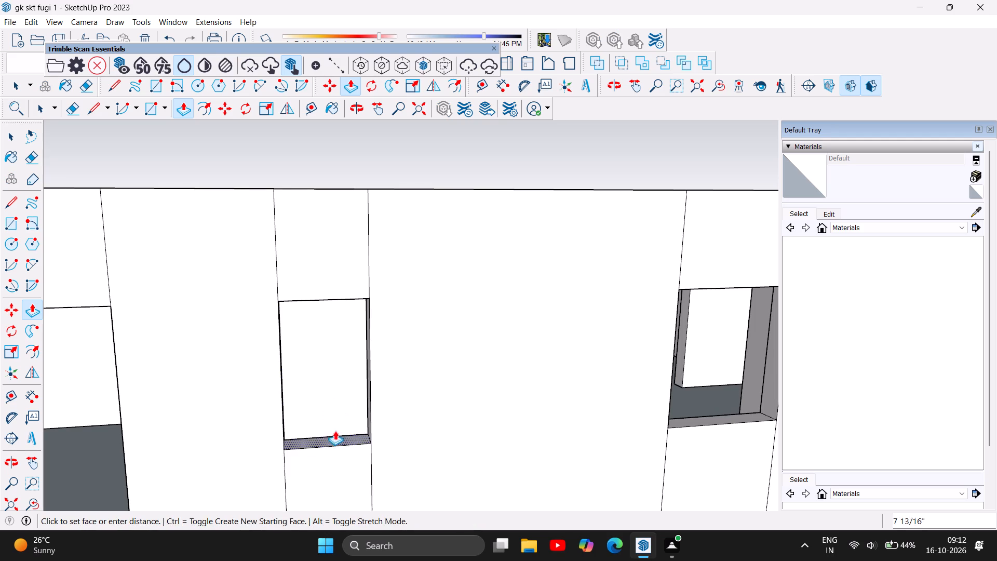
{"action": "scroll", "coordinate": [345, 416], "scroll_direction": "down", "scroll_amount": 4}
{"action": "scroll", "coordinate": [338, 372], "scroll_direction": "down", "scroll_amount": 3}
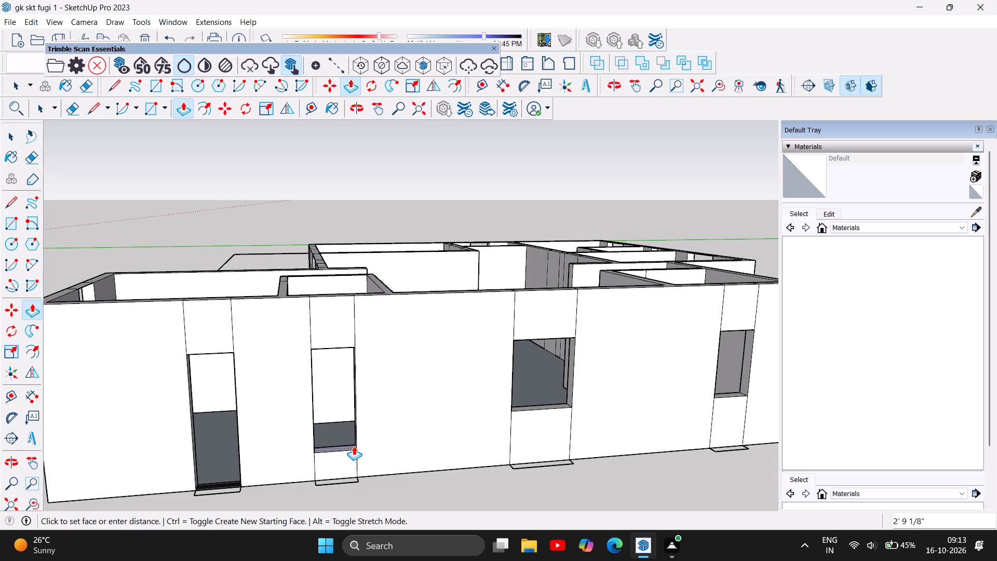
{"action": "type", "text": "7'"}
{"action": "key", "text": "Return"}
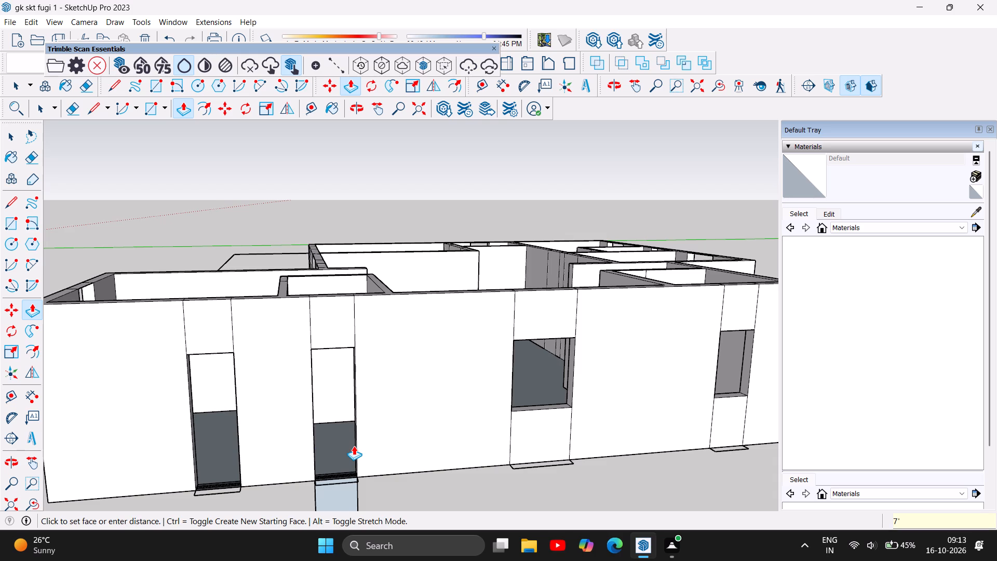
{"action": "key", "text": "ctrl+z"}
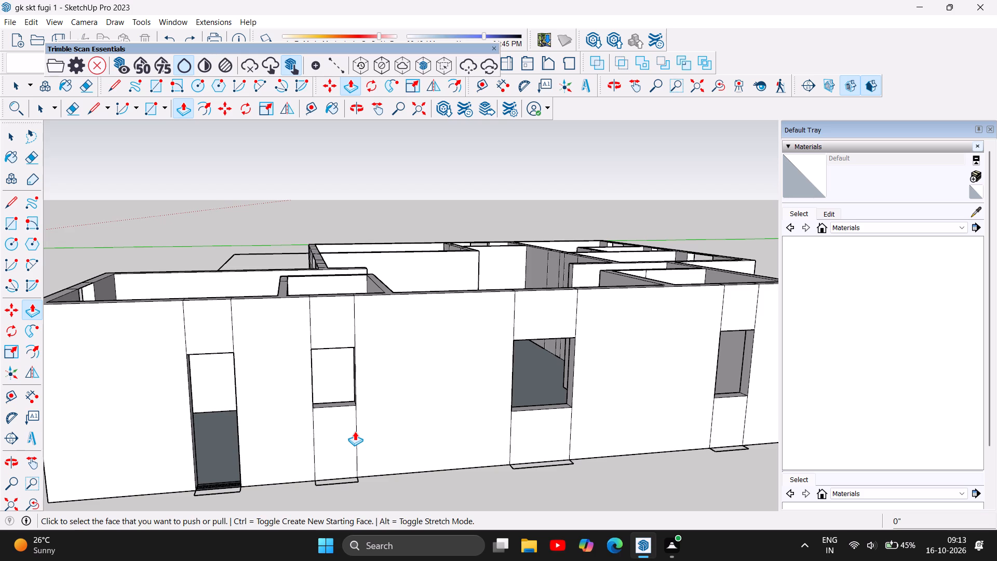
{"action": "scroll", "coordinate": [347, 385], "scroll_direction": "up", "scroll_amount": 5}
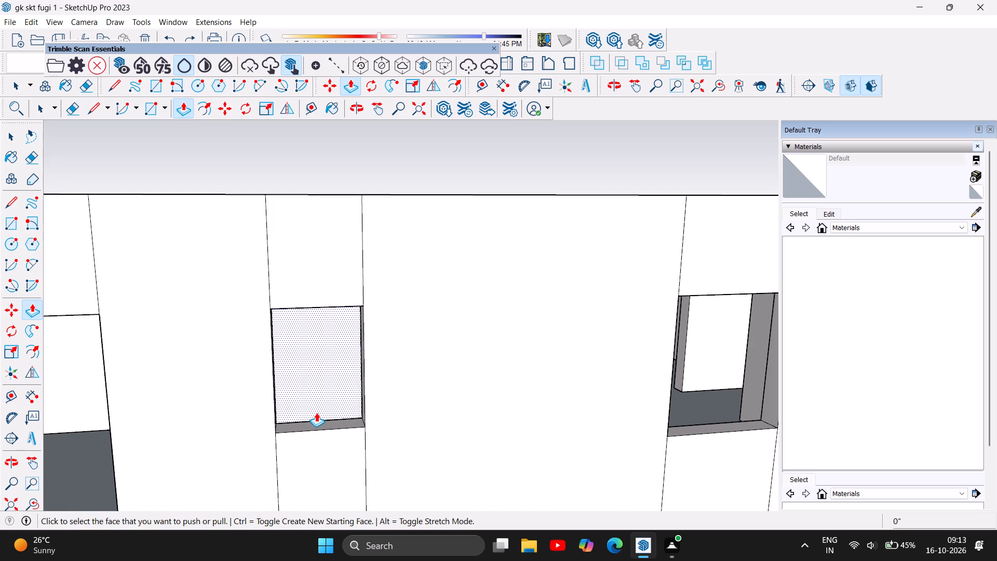
Push/Pull the top face of the narrow opening's new sill up about 2' 3/4", leaving a small high window.
{"action": "left_click", "coordinate": [354, 420]}
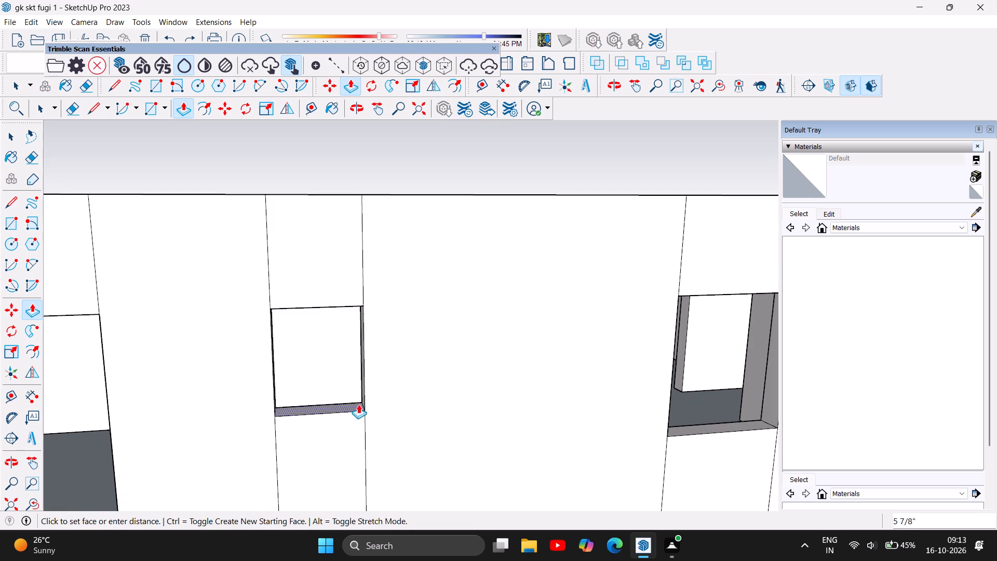
{"action": "left_click", "coordinate": [348, 352]}
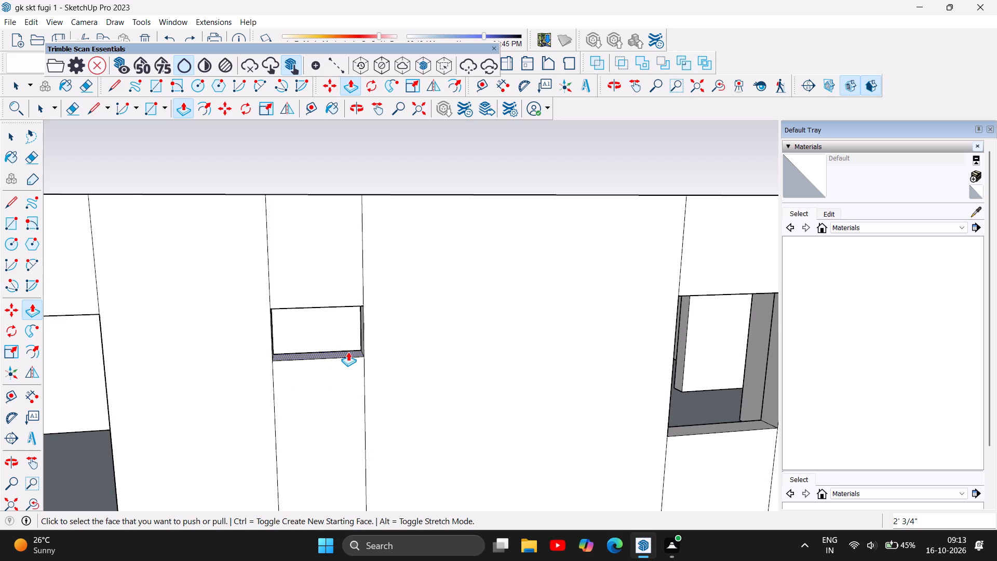
Push/Pull the floor-level face of the remaining full-height opening on the long exterior wall up 3'6".
{"action": "scroll", "coordinate": [422, 371], "scroll_direction": "down", "scroll_amount": 5}
{"action": "scroll", "coordinate": [515, 377], "scroll_direction": "down", "scroll_amount": 8}
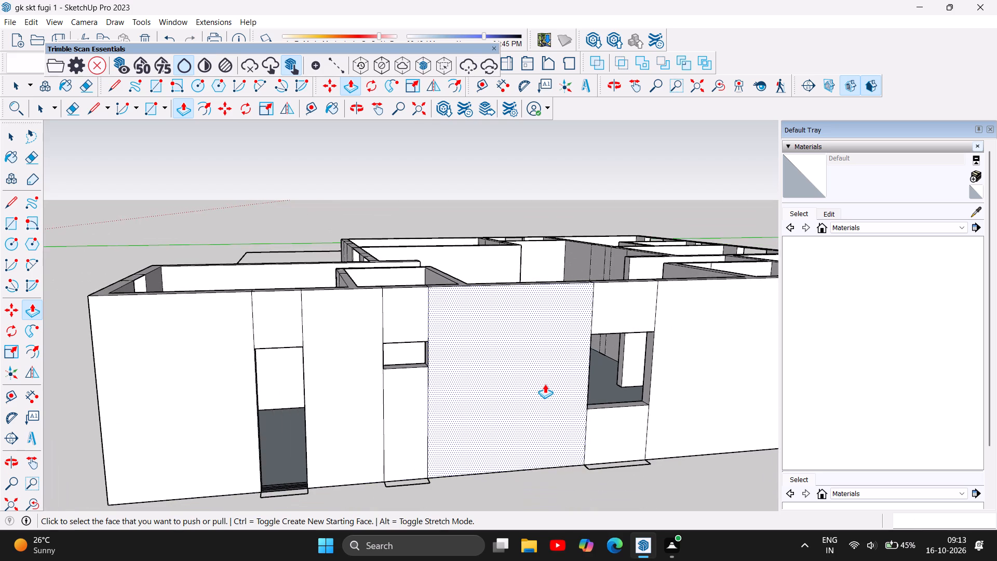
{"action": "scroll", "coordinate": [545, 384], "scroll_direction": "down", "scroll_amount": 3}
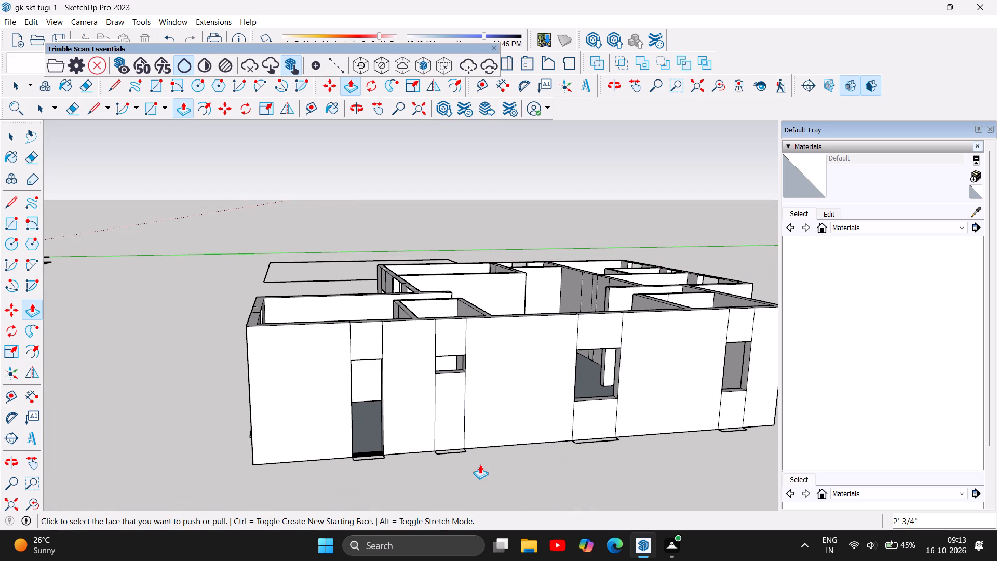
{"action": "scroll", "coordinate": [224, 455], "scroll_direction": "down", "scroll_amount": 2}
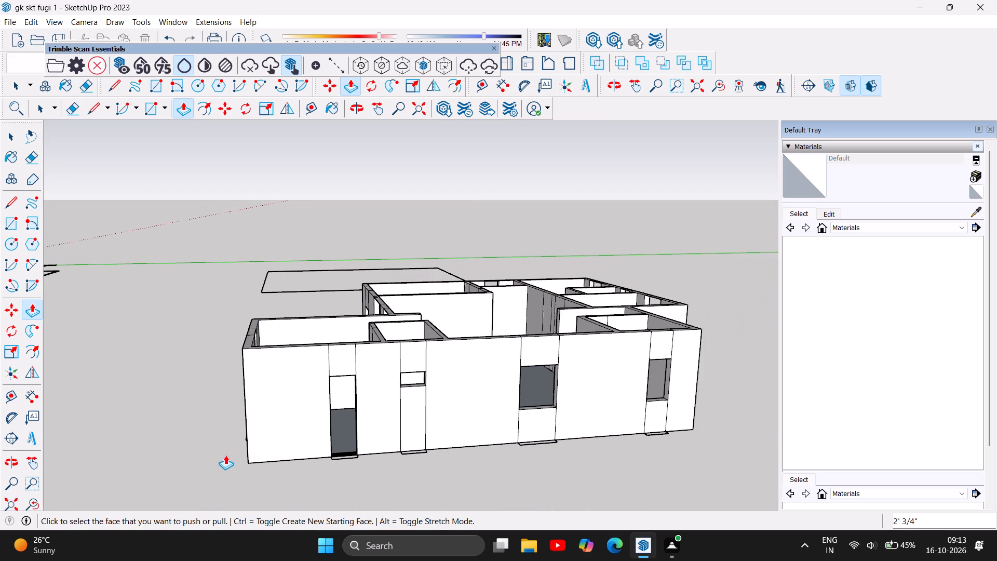
{"action": "scroll", "coordinate": [356, 431], "scroll_direction": "up", "scroll_amount": 6}
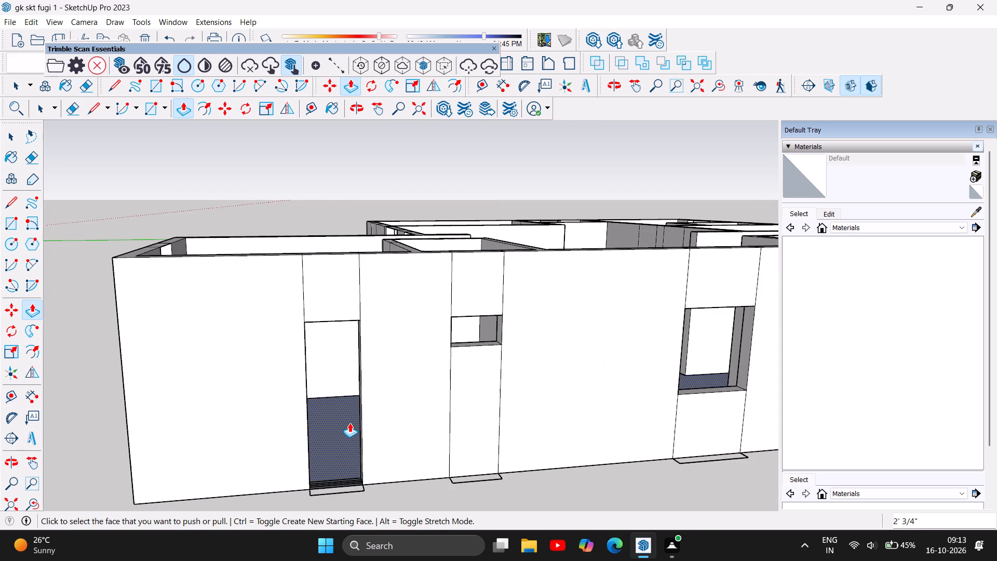
{"action": "scroll", "coordinate": [346, 488], "scroll_direction": "up", "scroll_amount": 8}
{"action": "left_click", "coordinate": [329, 476]}
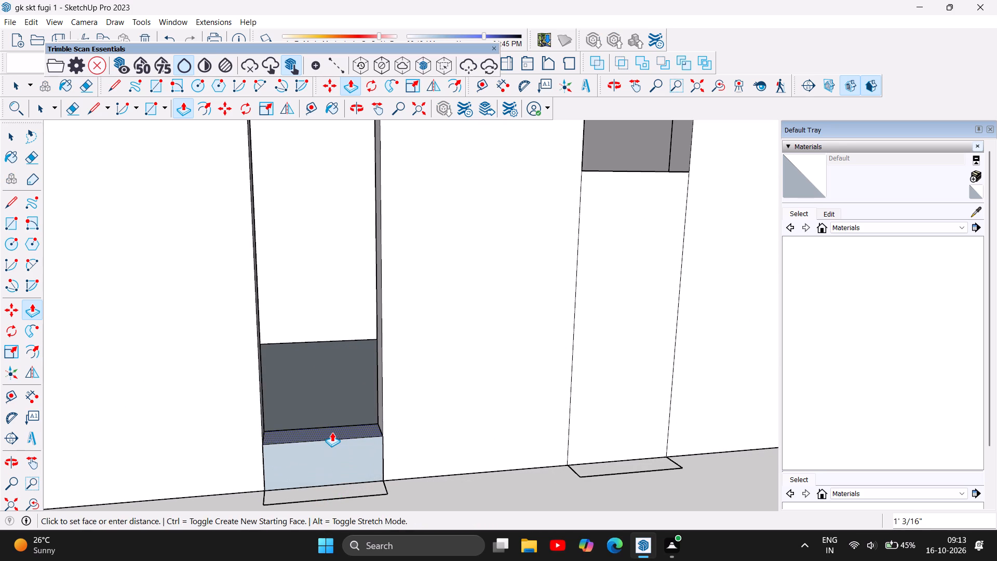
{"action": "type", "text": "3'6"}
{"action": "key", "text": "Return"}
Examine the house from the long exterior wall, the front and above, checking the window openings and sills.
{"action": "scroll", "coordinate": [317, 455], "scroll_direction": "down", "scroll_amount": 5}
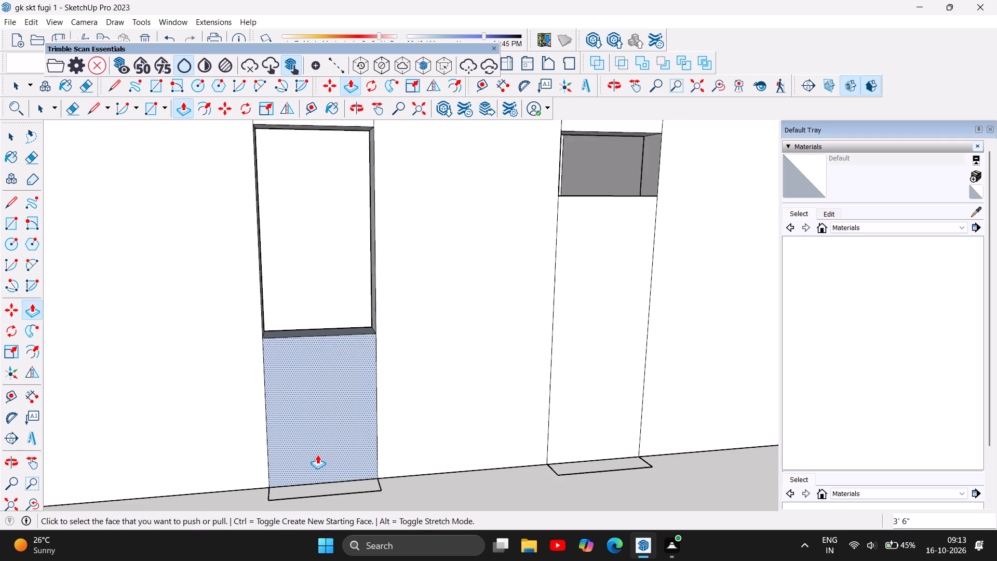
{"action": "scroll", "coordinate": [293, 440], "scroll_direction": "down", "scroll_amount": 13}
{"action": "scroll", "coordinate": [351, 460], "scroll_direction": "down", "scroll_amount": 6}
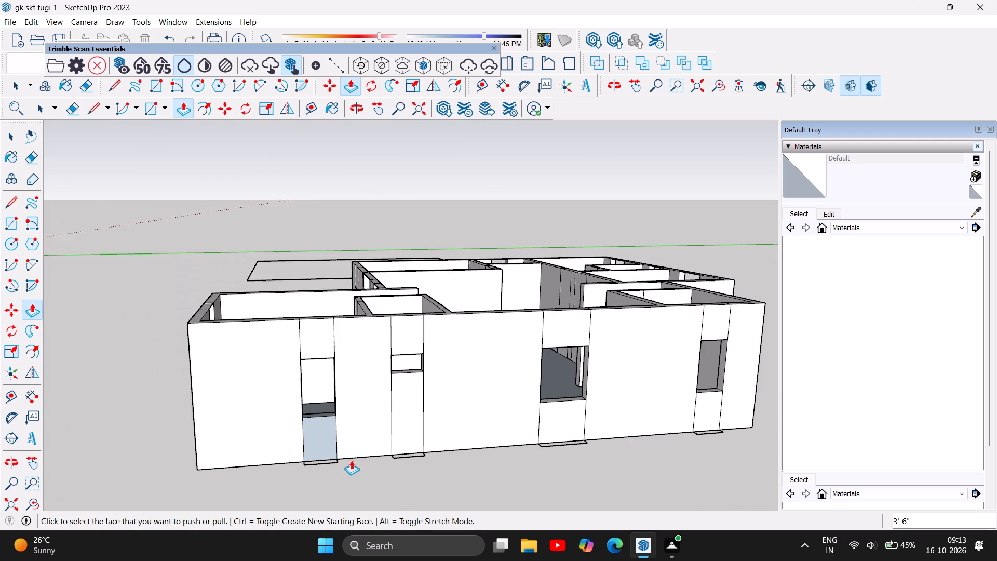
{"action": "scroll", "coordinate": [385, 450], "scroll_direction": "down", "scroll_amount": 7}
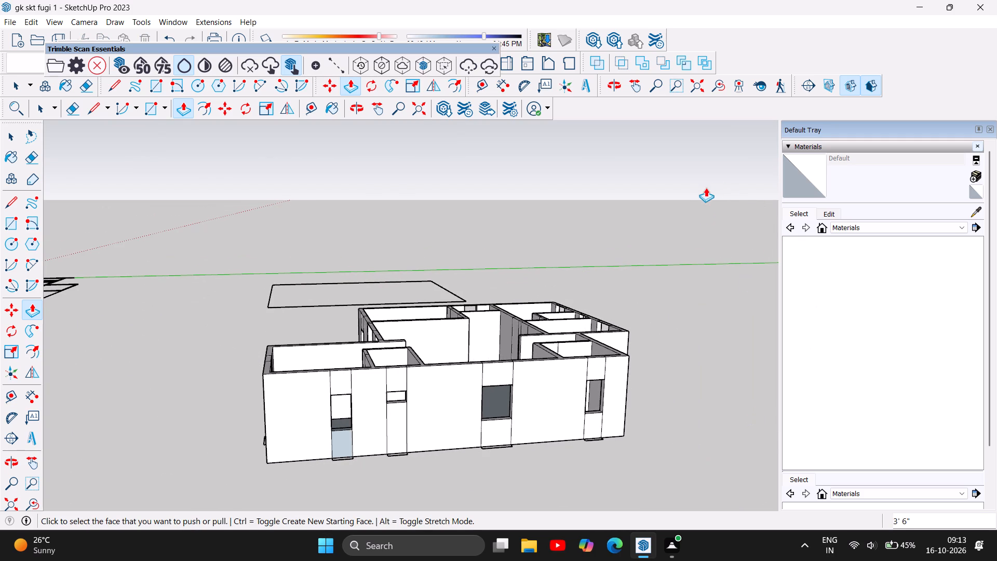
{"action": "scroll", "coordinate": [669, 385], "scroll_direction": "up", "scroll_amount": 5}
{"action": "scroll", "coordinate": [628, 408], "scroll_direction": "up", "scroll_amount": 7}
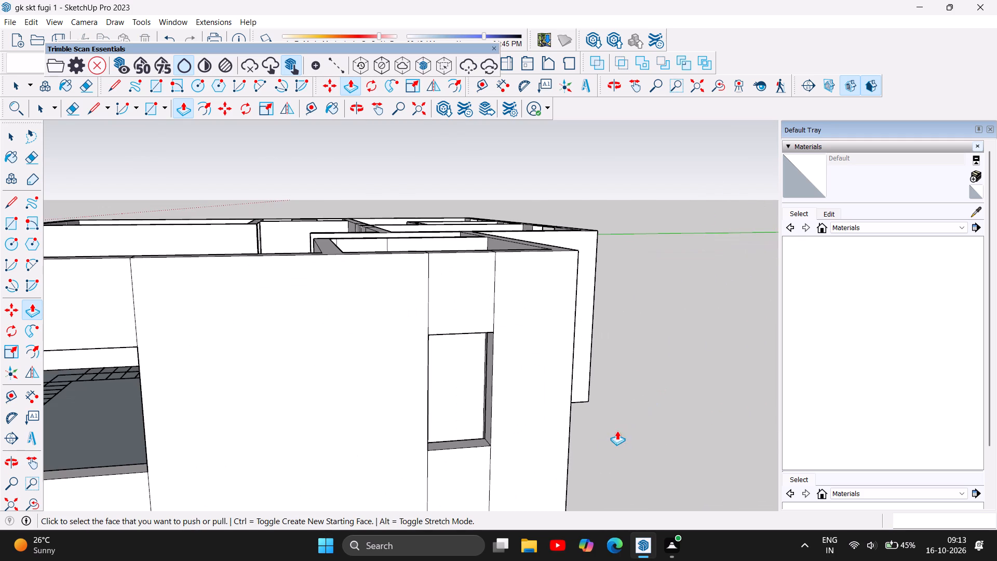
{"action": "scroll", "coordinate": [643, 436], "scroll_direction": "down", "scroll_amount": 12}
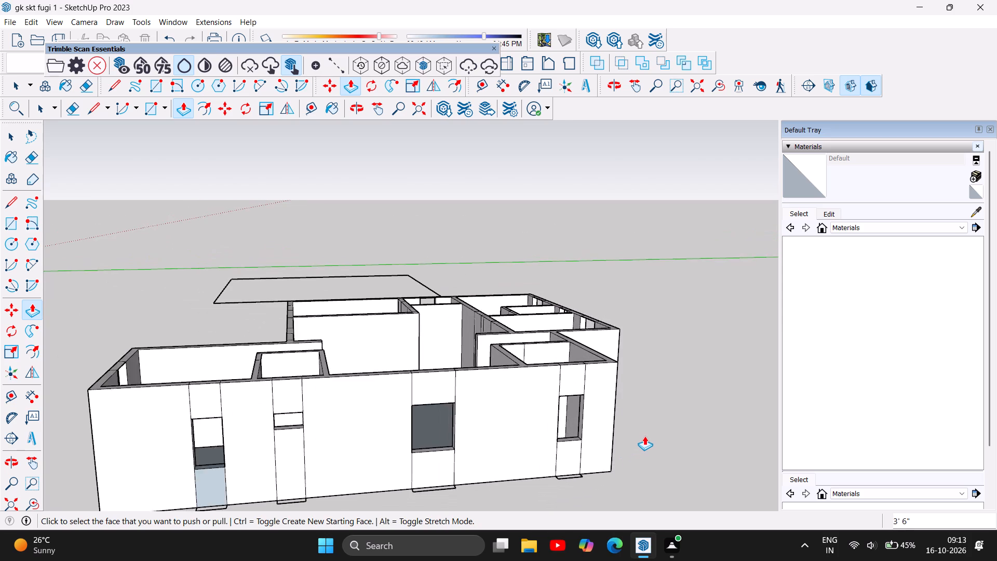
{"action": "scroll", "coordinate": [644, 436], "scroll_direction": "down", "scroll_amount": 3}
{"action": "left_click", "coordinate": [356, 111]}
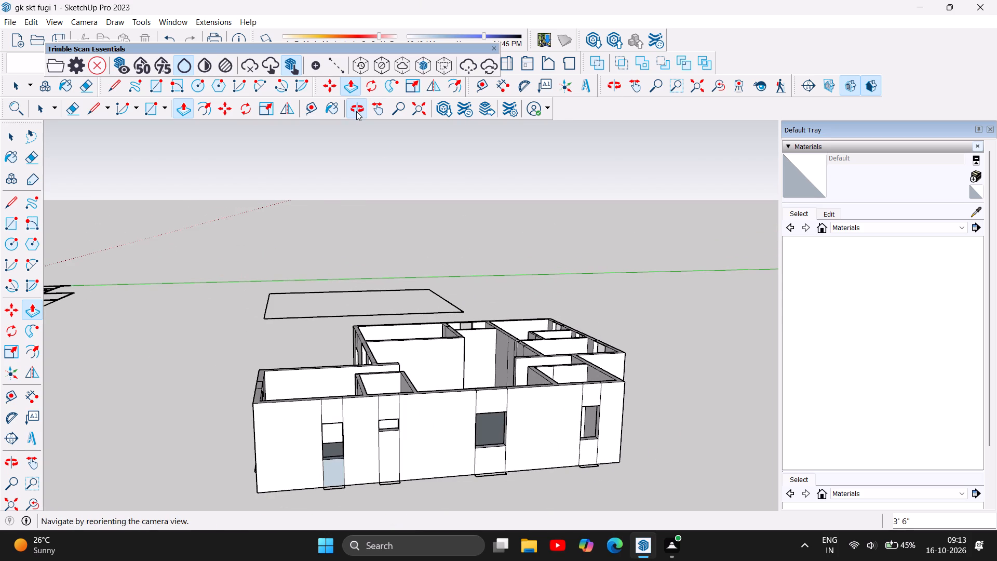
{"action": "left_click_drag", "start_coordinate": [237, 420], "coordinate": [601, 404]}
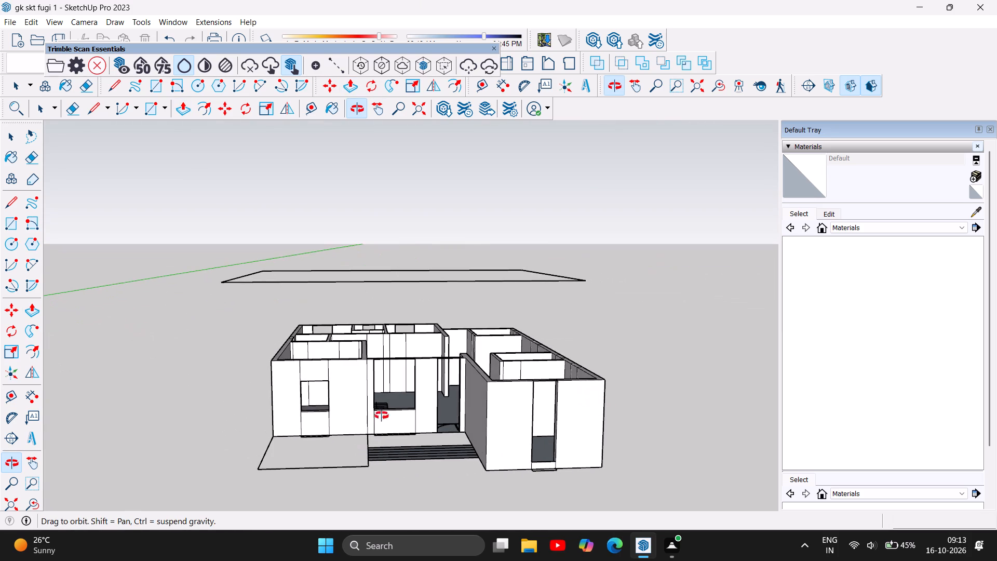
{"action": "left_click_drag", "start_coordinate": [409, 353], "coordinate": [413, 464]}
{"action": "left_click_drag", "start_coordinate": [479, 335], "coordinate": [339, 432]}
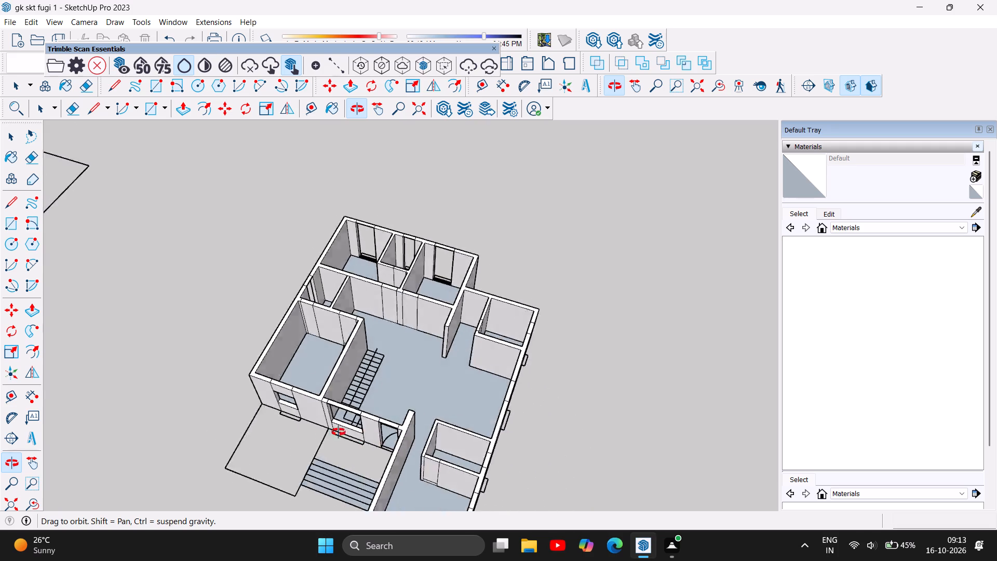
{"action": "left_click_drag", "start_coordinate": [339, 432], "coordinate": [279, 324]}
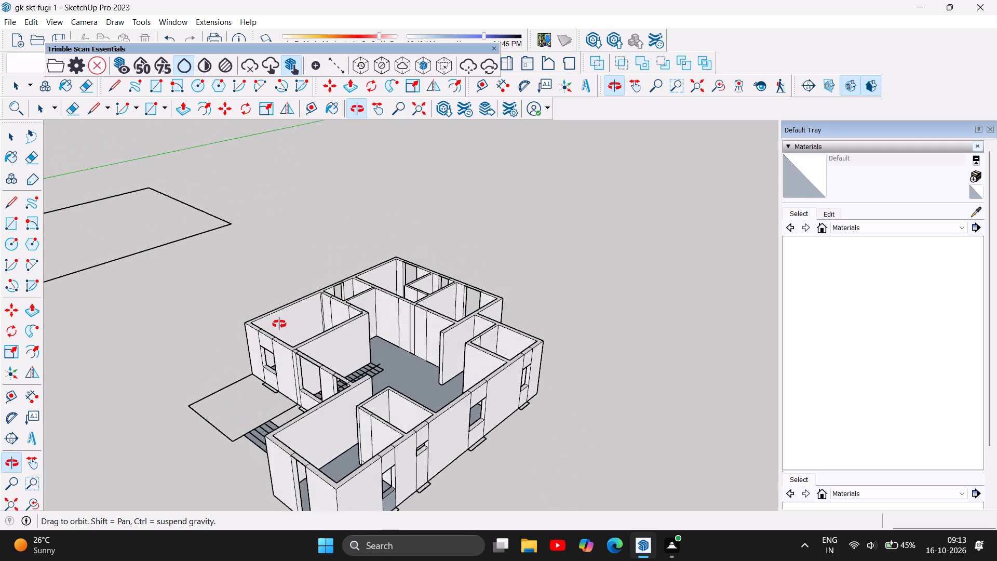
{"action": "left_click_drag", "start_coordinate": [279, 324], "coordinate": [128, 207]}
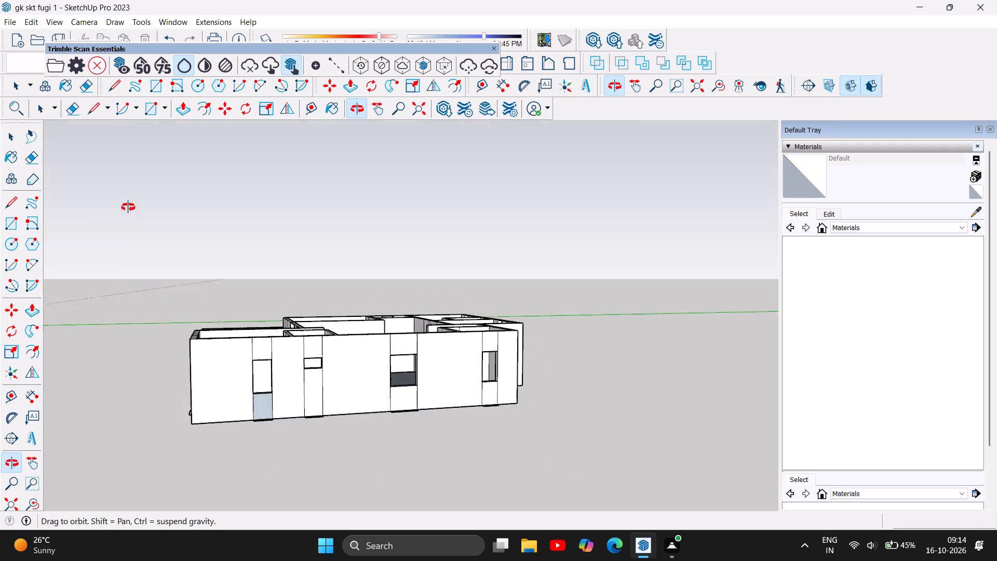
{"action": "left_click_drag", "start_coordinate": [128, 207], "coordinate": [105, 201]}
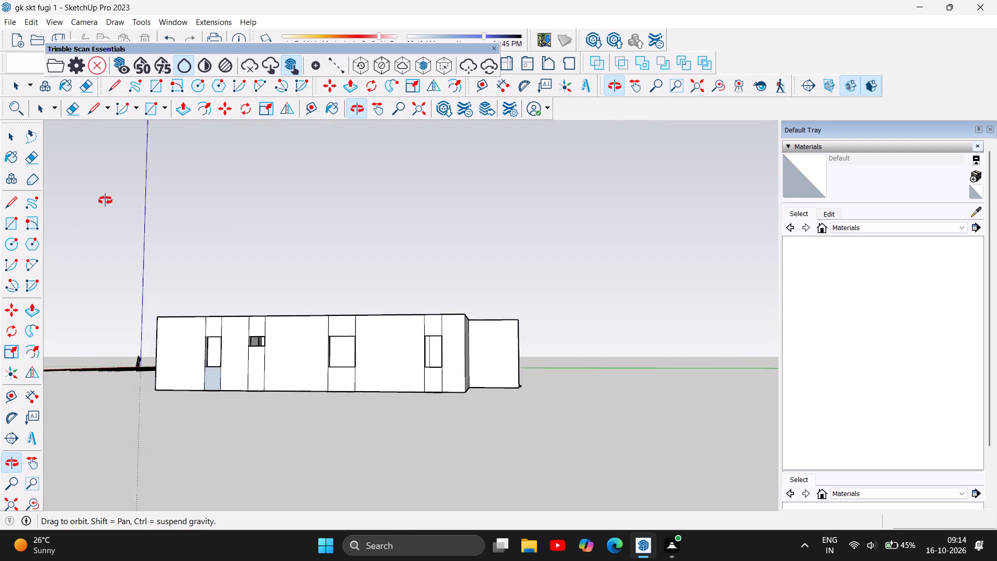
{"action": "left_click_drag", "start_coordinate": [105, 201], "coordinate": [330, 252]}
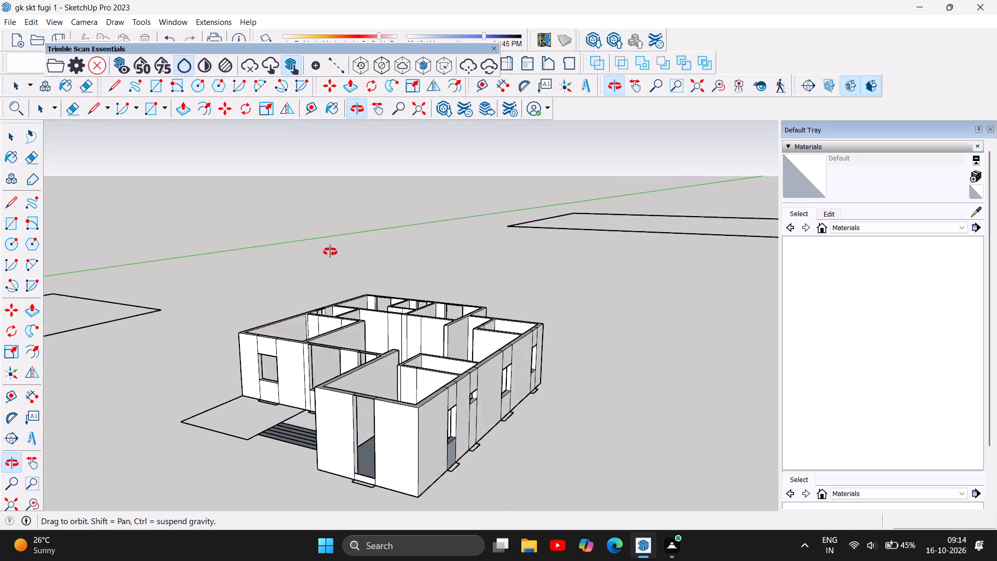
{"action": "left_click_drag", "start_coordinate": [330, 252], "coordinate": [608, 276]}
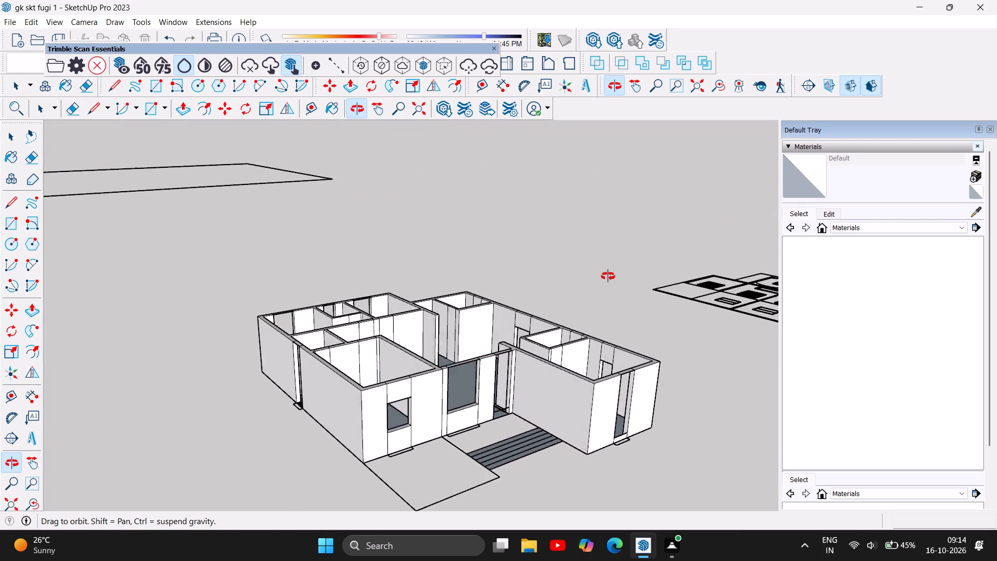
{"action": "left_click_drag", "start_coordinate": [608, 276], "coordinate": [464, 277]}
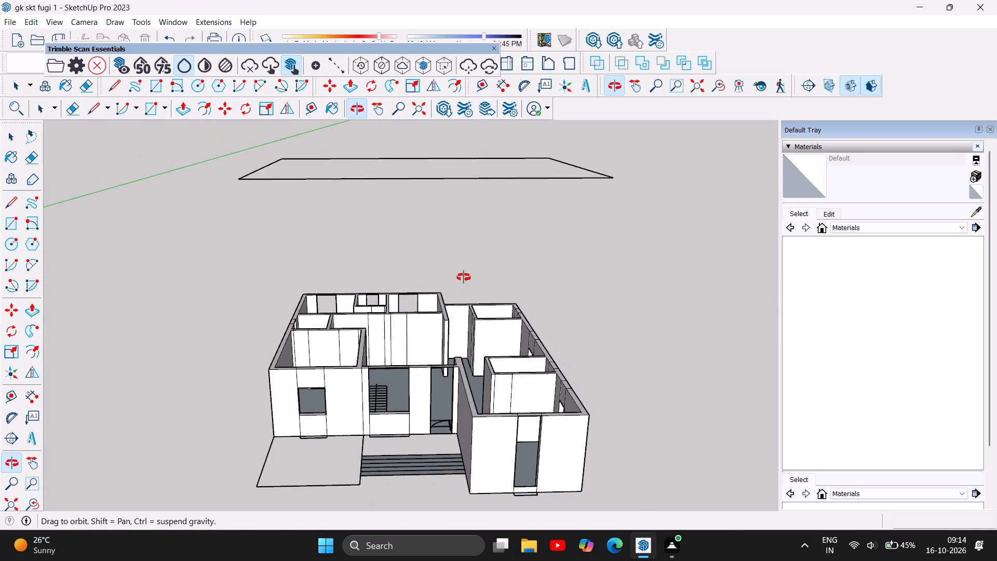
{"action": "left_click_drag", "start_coordinate": [464, 277], "coordinate": [513, 247]}
{"action": "left_click_drag", "start_coordinate": [597, 380], "coordinate": [547, 369]}
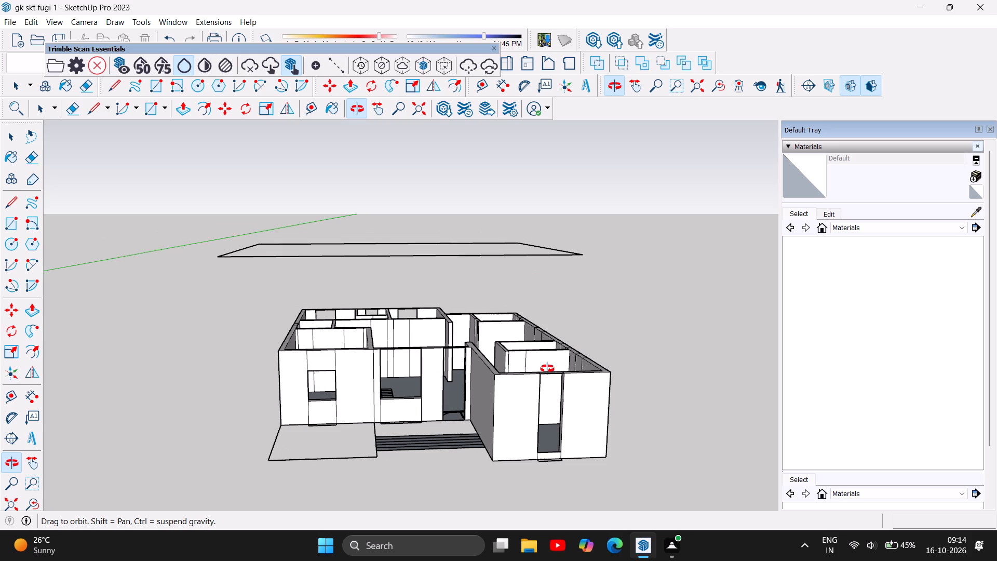
{"action": "left_click_drag", "start_coordinate": [547, 369], "coordinate": [465, 342]}
{"action": "left_click_drag", "start_coordinate": [631, 307], "coordinate": [566, 309]}
{"action": "left_click_drag", "start_coordinate": [489, 343], "coordinate": [549, 303]}
{"action": "scroll", "coordinate": [586, 298], "scroll_direction": "down", "scroll_amount": 5}
{"action": "left_click_drag", "start_coordinate": [435, 388], "coordinate": [339, 370]}
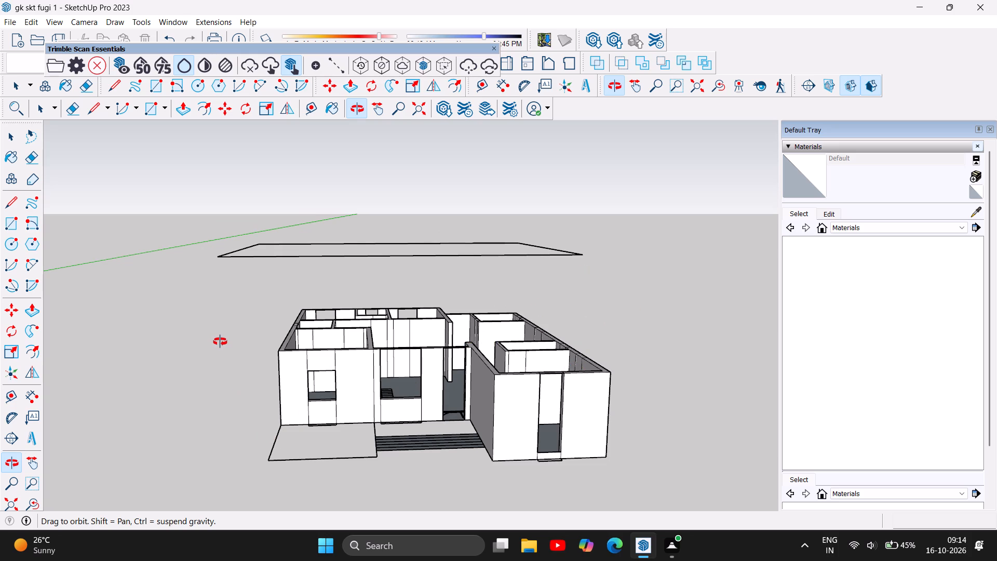
{"action": "left_click", "coordinate": [221, 341]}
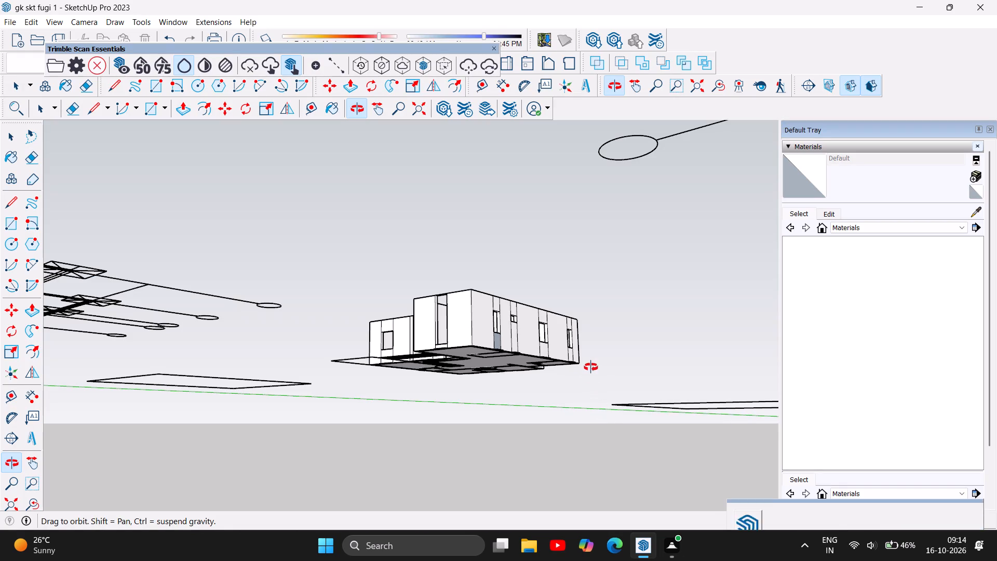
{"action": "left_click_drag", "start_coordinate": [599, 341], "coordinate": [641, 422]}
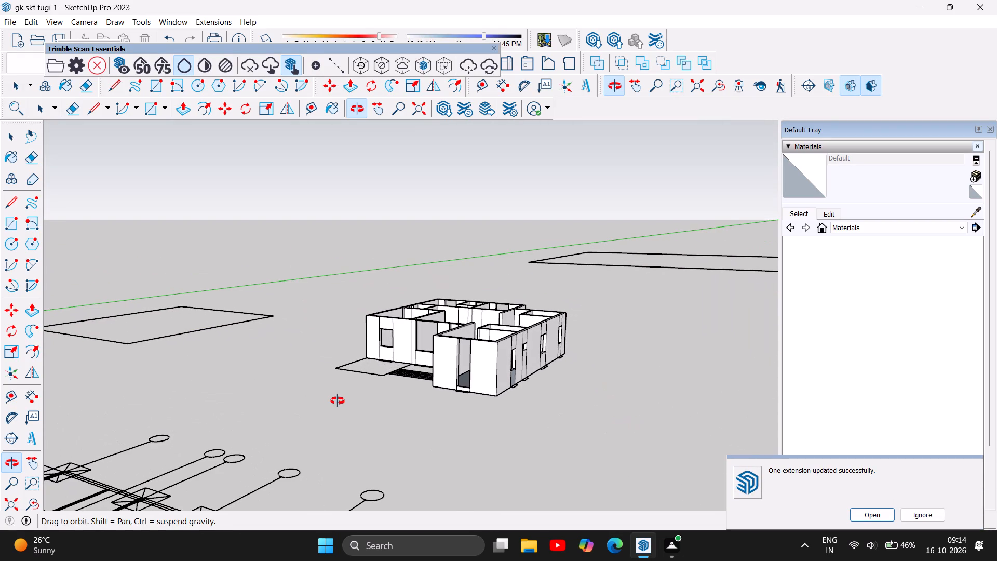
{"action": "left_click_drag", "start_coordinate": [284, 394], "coordinate": [352, 389]}
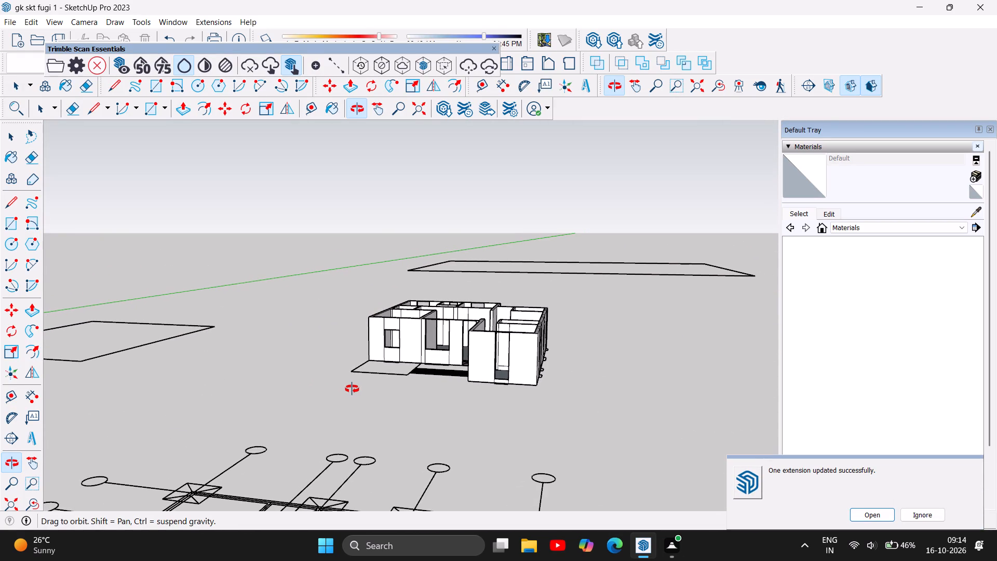
{"action": "left_click_drag", "start_coordinate": [352, 389], "coordinate": [420, 394]}
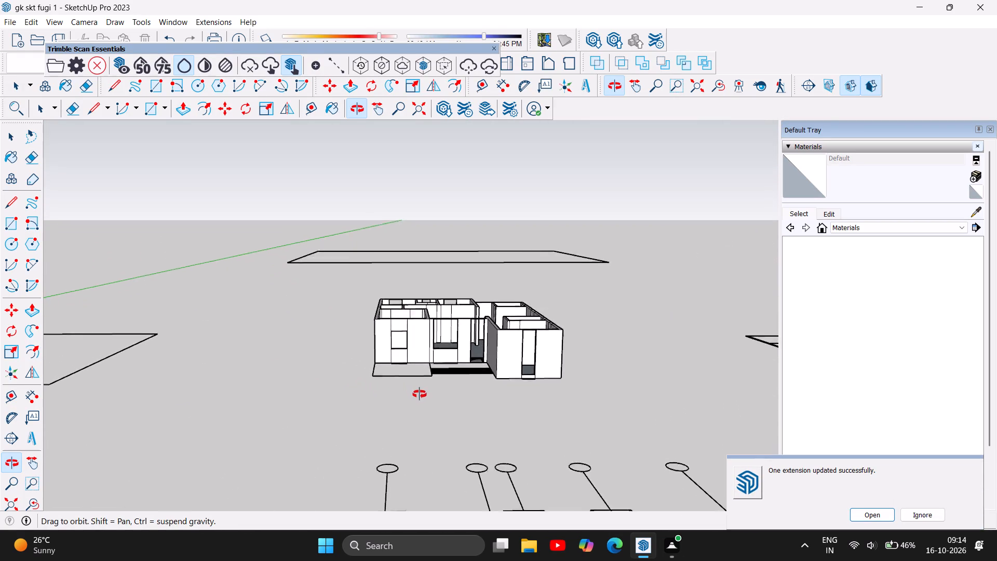
{"action": "left_click_drag", "start_coordinate": [420, 394], "coordinate": [420, 419]}
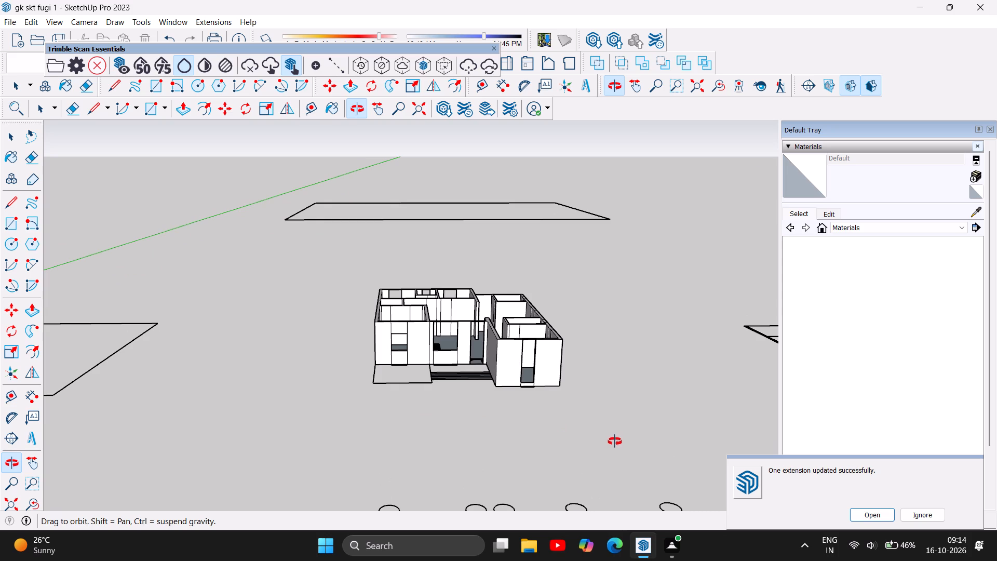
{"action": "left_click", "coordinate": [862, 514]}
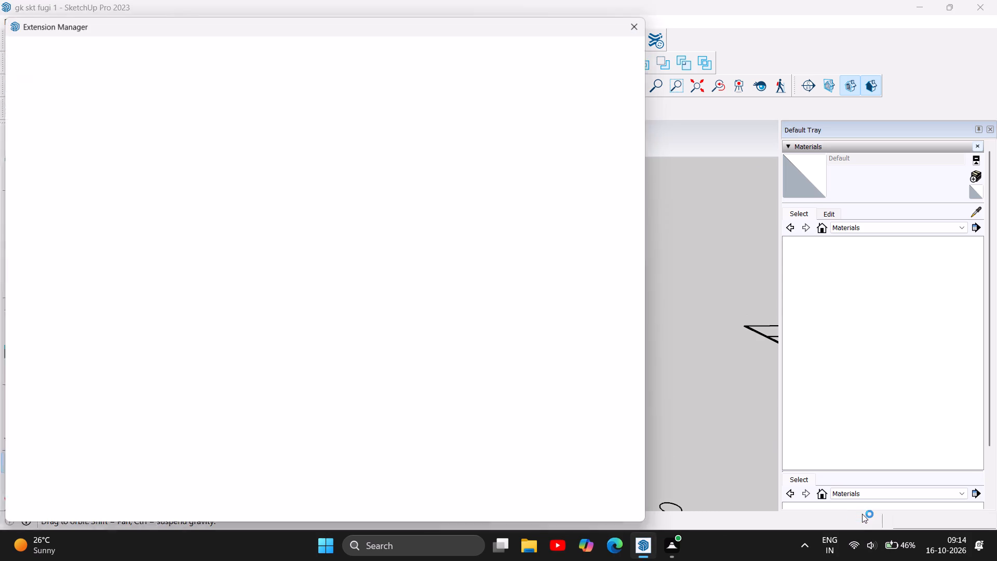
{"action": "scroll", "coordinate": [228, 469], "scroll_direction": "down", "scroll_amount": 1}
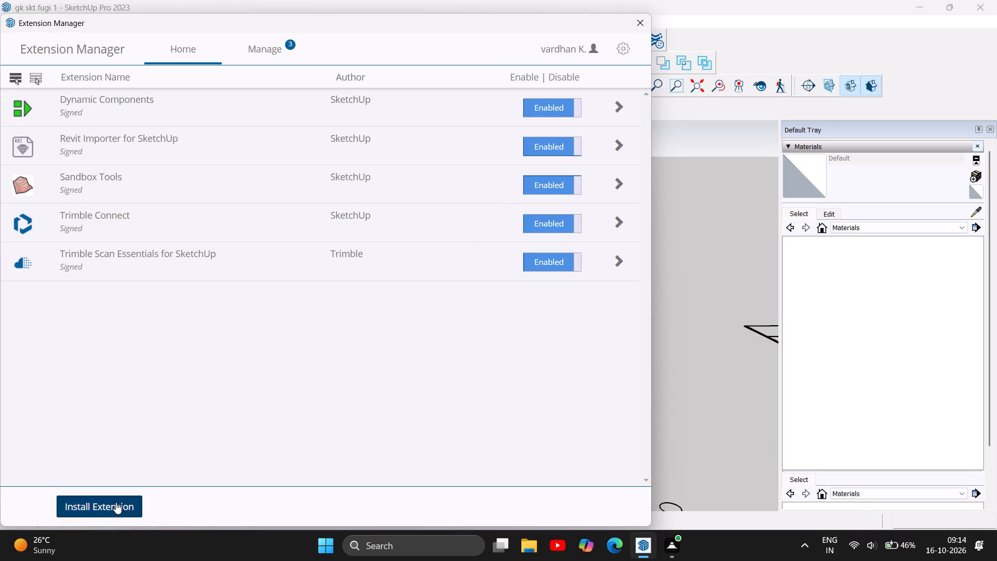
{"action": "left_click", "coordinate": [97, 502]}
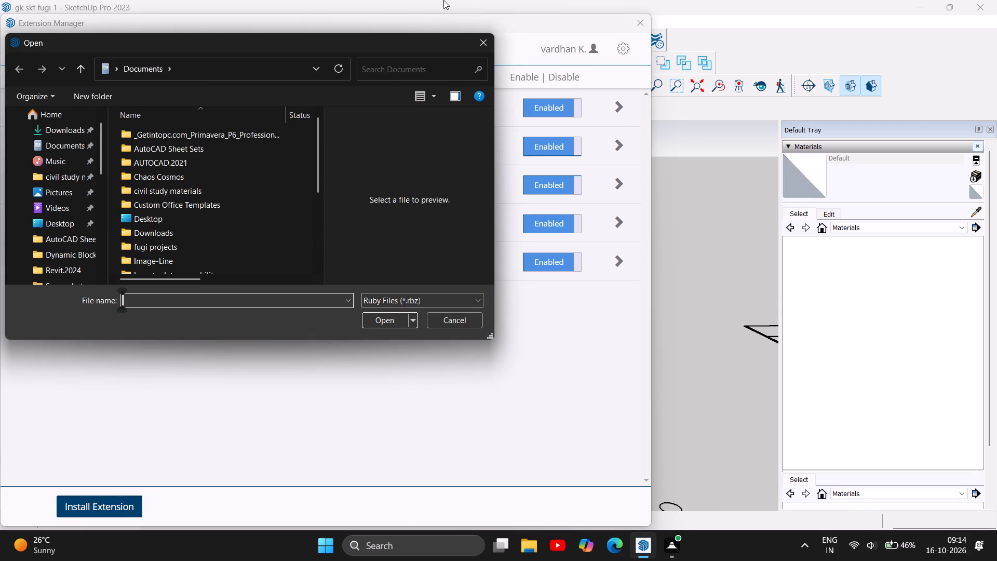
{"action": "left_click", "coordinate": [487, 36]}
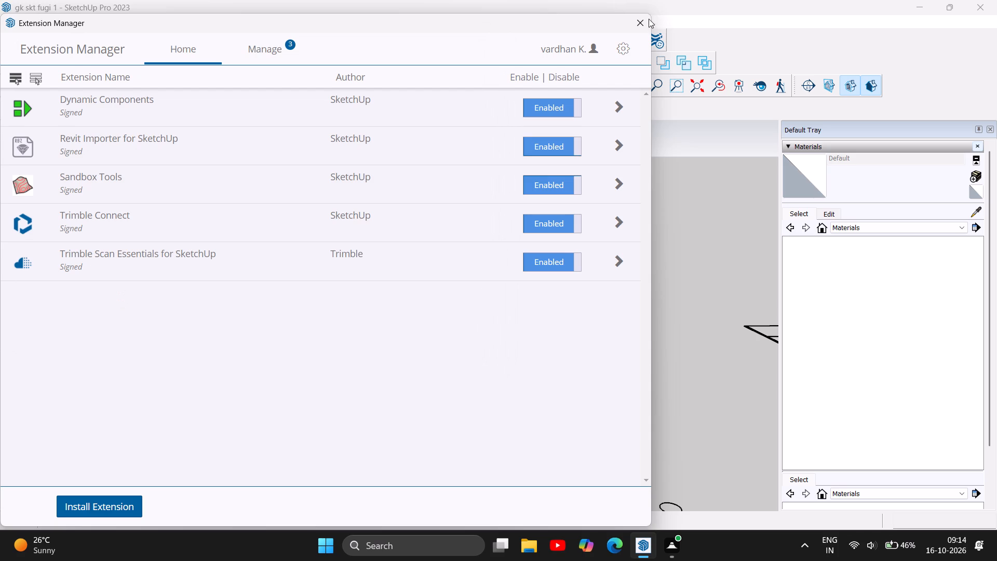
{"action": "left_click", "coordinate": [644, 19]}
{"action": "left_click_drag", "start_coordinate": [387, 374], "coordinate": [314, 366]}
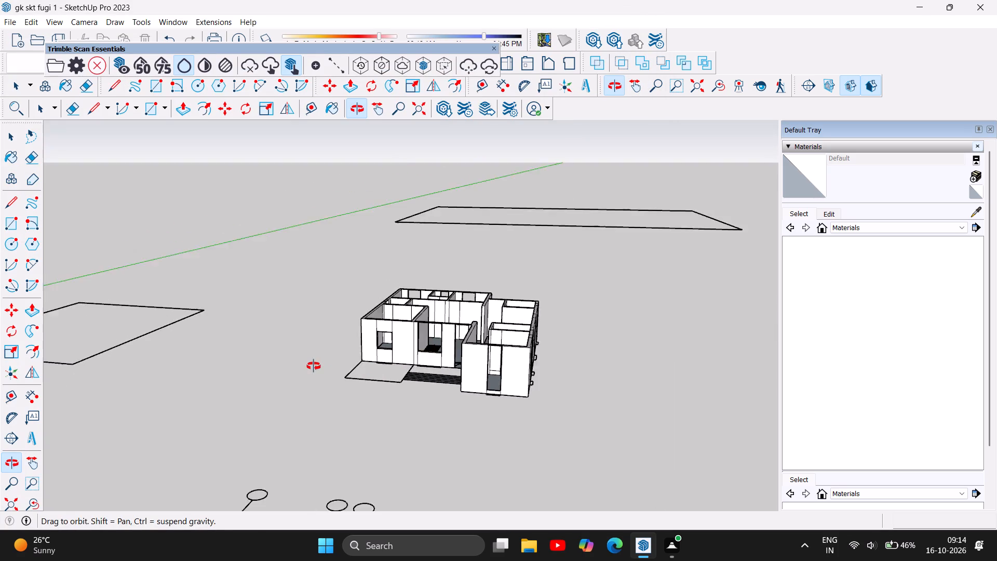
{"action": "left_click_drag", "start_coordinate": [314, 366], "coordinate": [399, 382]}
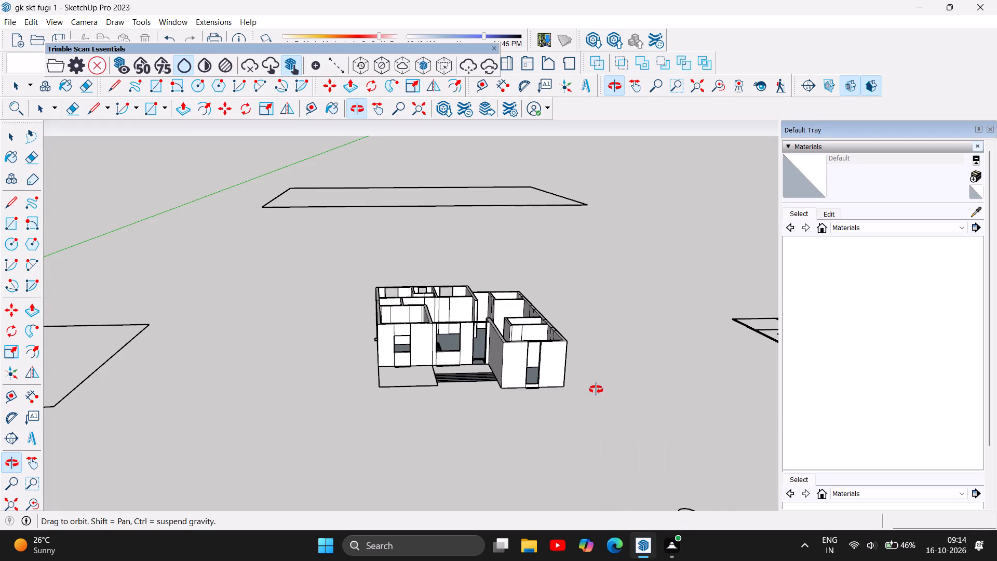
Examine the house's front and side facades, checking the window openings and the sills beneath them.
{"action": "scroll", "coordinate": [305, 455], "scroll_direction": "down", "scroll_amount": 5}
{"action": "scroll", "coordinate": [483, 352], "scroll_direction": "up", "scroll_amount": 4}
{"action": "scroll", "coordinate": [465, 432], "scroll_direction": "up", "scroll_amount": 4}
{"action": "left_click_drag", "start_coordinate": [147, 417], "coordinate": [235, 366]}
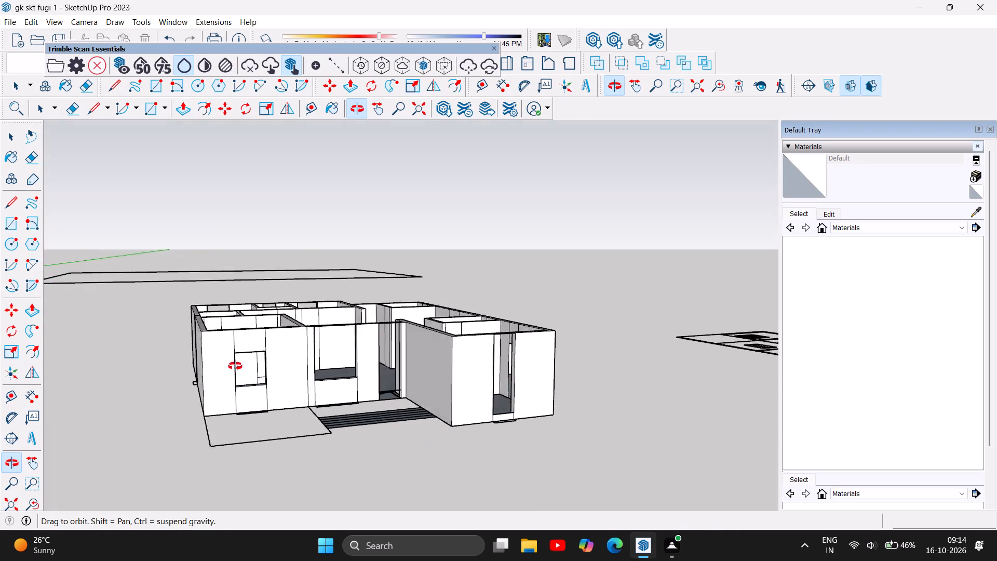
{"action": "left_click_drag", "start_coordinate": [235, 366], "coordinate": [119, 370]}
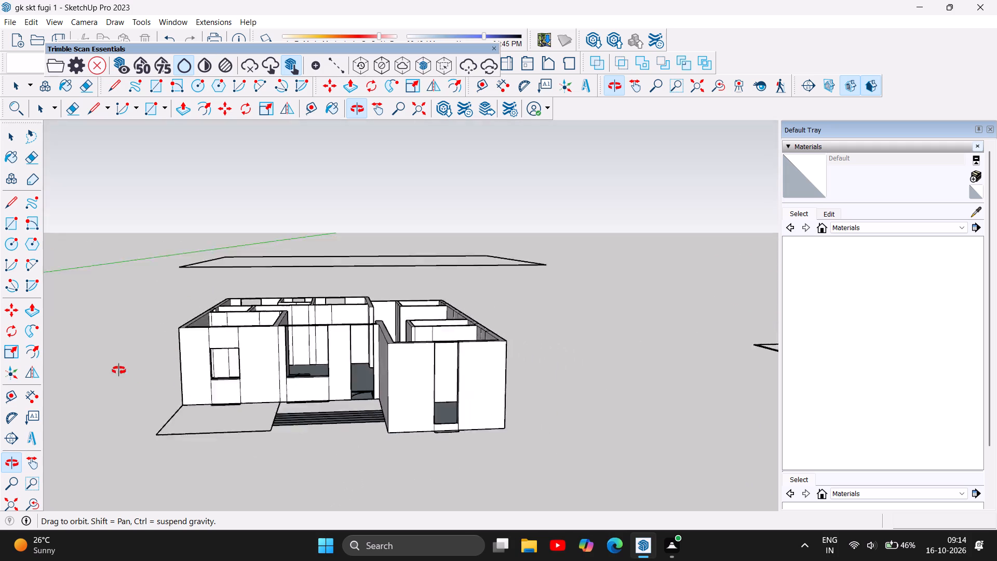
{"action": "left_click_drag", "start_coordinate": [119, 370], "coordinate": [97, 368]}
{"action": "left_click_drag", "start_coordinate": [605, 386], "coordinate": [595, 398]}
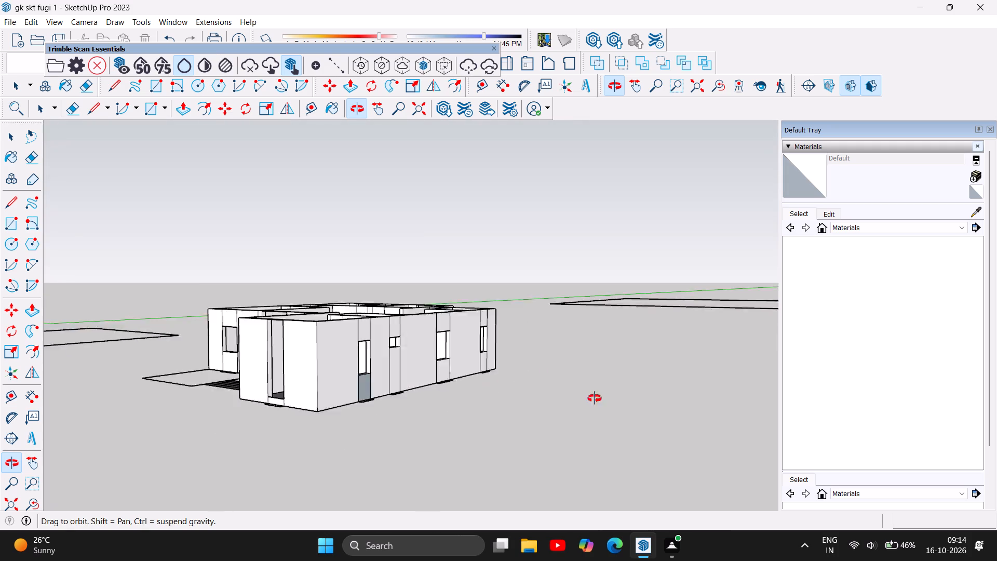
{"action": "left_click_drag", "start_coordinate": [595, 398], "coordinate": [628, 395]}
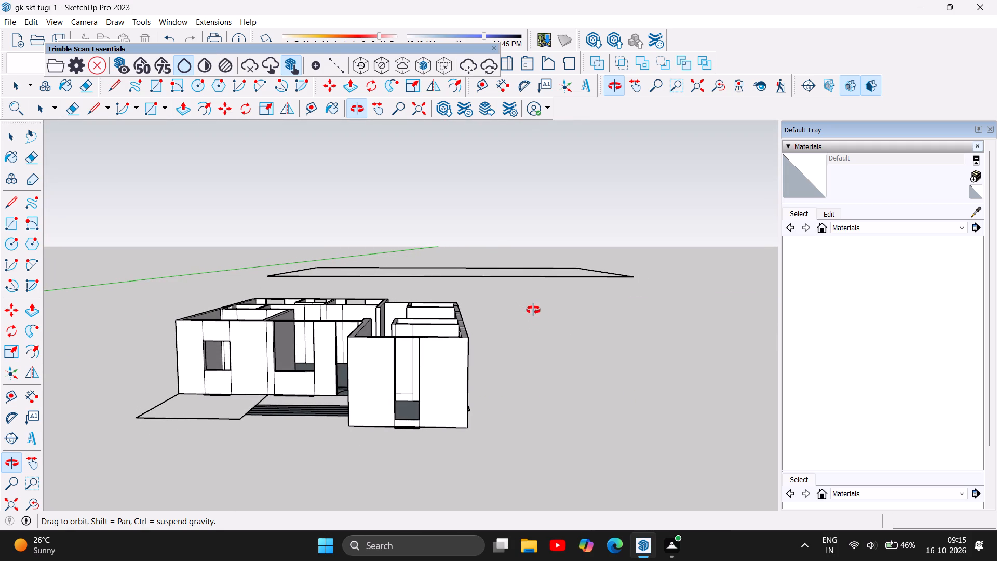
{"action": "scroll", "coordinate": [535, 346], "scroll_direction": "down", "scroll_amount": 4}
{"action": "left_click_drag", "start_coordinate": [294, 406], "coordinate": [497, 422]}
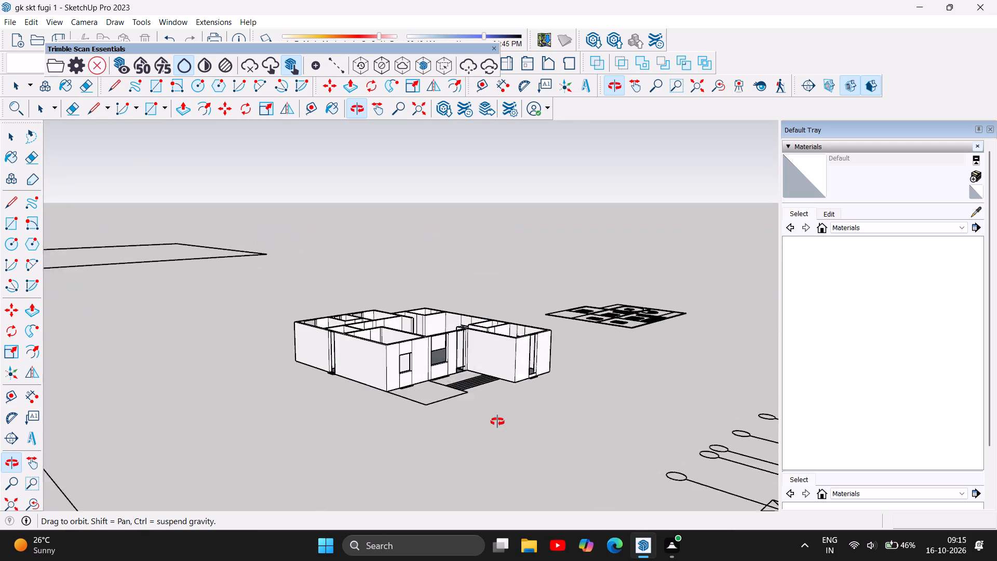
{"action": "left_click_drag", "start_coordinate": [497, 422], "coordinate": [348, 467]}
{"action": "left_click", "coordinate": [348, 467]}
{"action": "left_click_drag", "start_coordinate": [549, 369], "coordinate": [460, 437]}
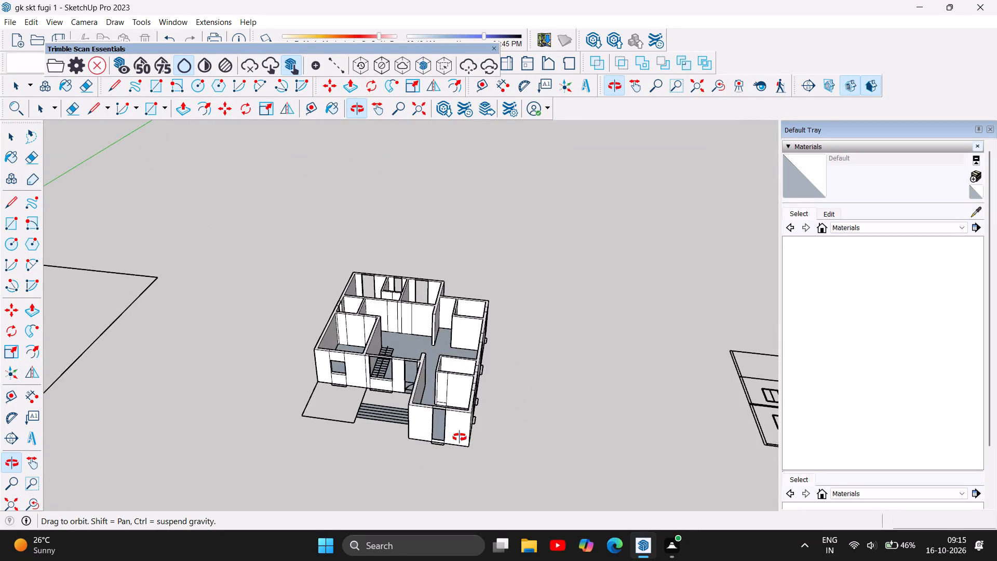
{"action": "left_click_drag", "start_coordinate": [460, 437], "coordinate": [514, 312]}
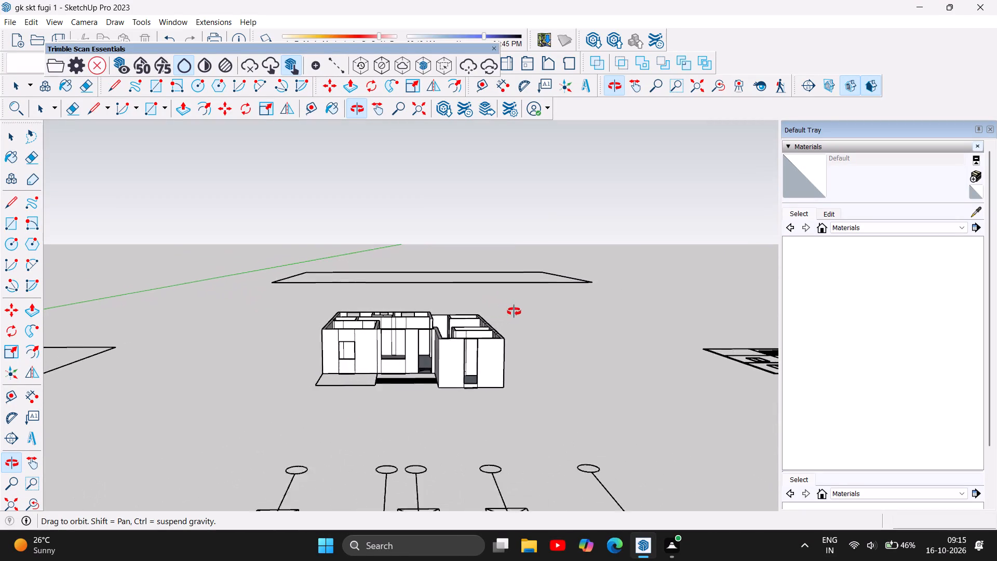
{"action": "left_click_drag", "start_coordinate": [514, 312], "coordinate": [529, 458]}
{"action": "left_click_drag", "start_coordinate": [569, 332], "coordinate": [555, 443]}
Inspect the house from above, checking the rooms, wall tops and openings around the front wing.
{"action": "scroll", "coordinate": [509, 311], "scroll_direction": "up", "scroll_amount": 3}
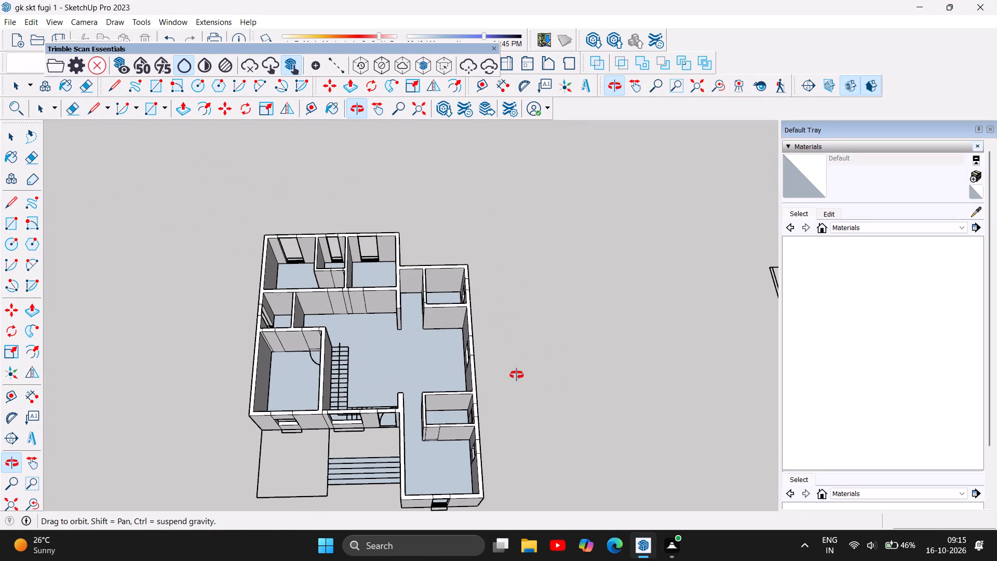
{"action": "scroll", "coordinate": [516, 386], "scroll_direction": "up", "scroll_amount": 1}
{"action": "scroll", "coordinate": [515, 367], "scroll_direction": "down", "scroll_amount": 4}
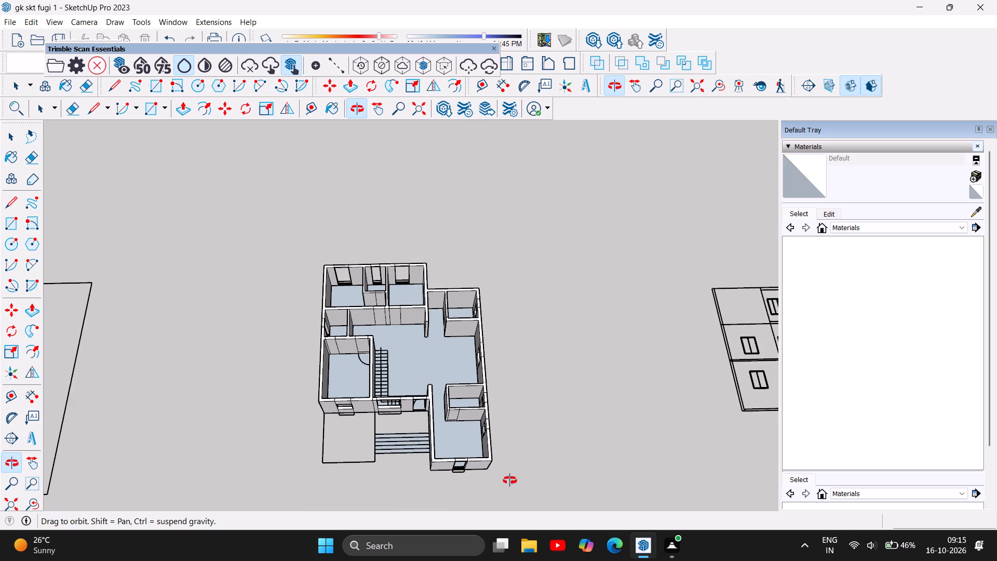
{"action": "scroll", "coordinate": [497, 472], "scroll_direction": "up", "scroll_amount": 12}
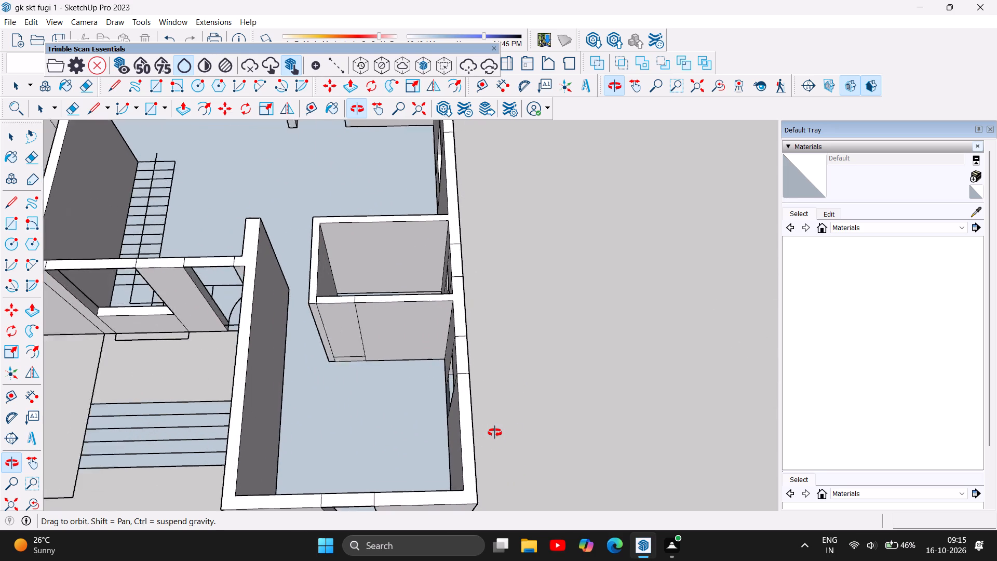
{"action": "scroll", "coordinate": [495, 433], "scroll_direction": "up", "scroll_amount": 3}
{"action": "scroll", "coordinate": [493, 395], "scroll_direction": "down", "scroll_amount": 3}
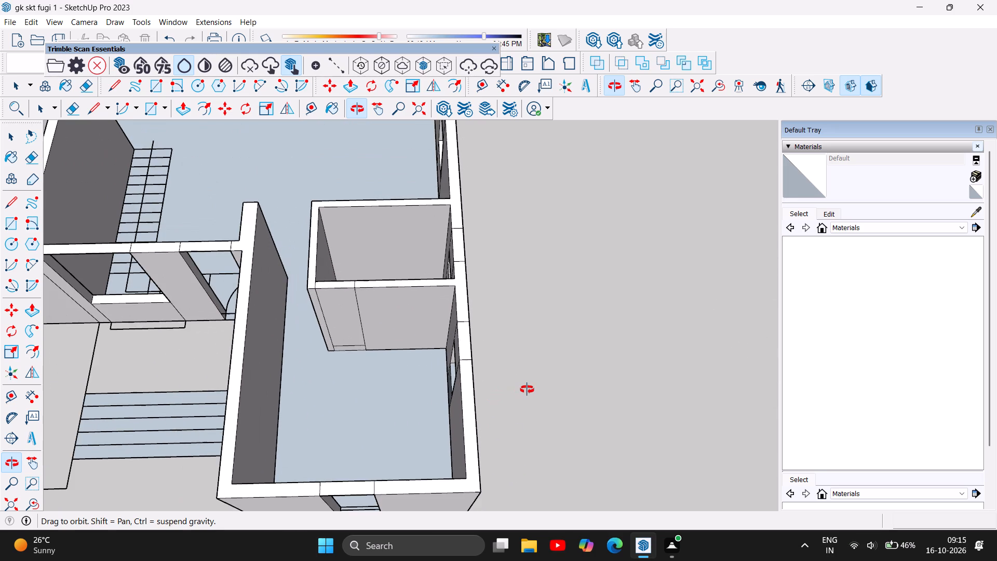
{"action": "scroll", "coordinate": [527, 390], "scroll_direction": "down", "scroll_amount": 3}
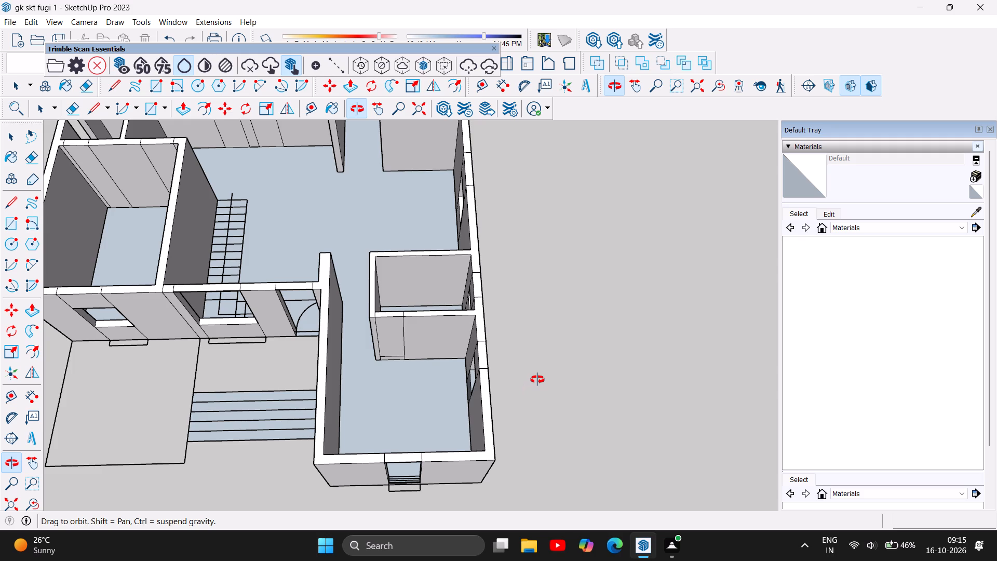
{"action": "scroll", "coordinate": [537, 380], "scroll_direction": "down", "scroll_amount": 4}
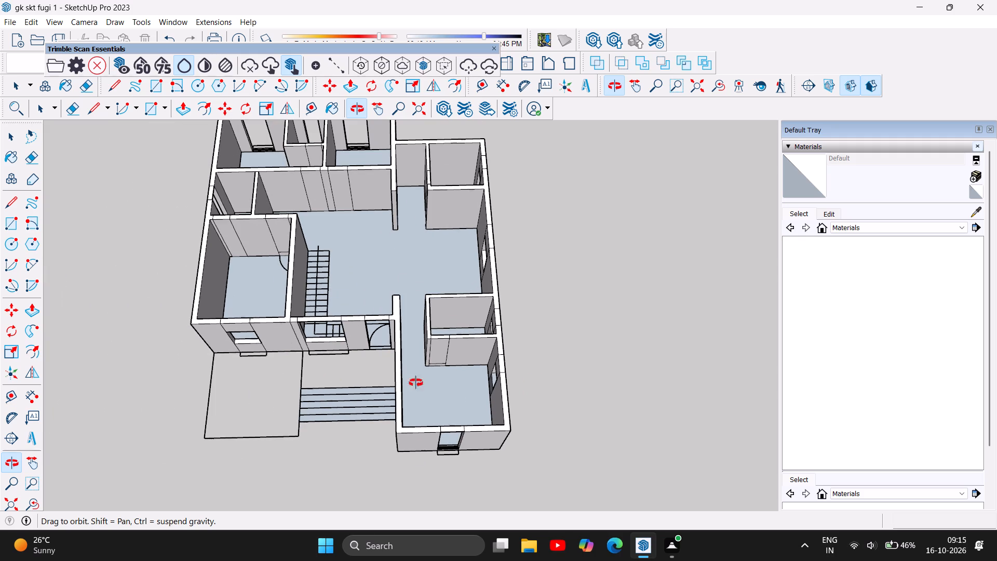
Examine the front windows, the entrance and the side walls from several angles for openings that still need wall sections.
{"action": "left_click_drag", "start_coordinate": [259, 390], "coordinate": [352, 350]}
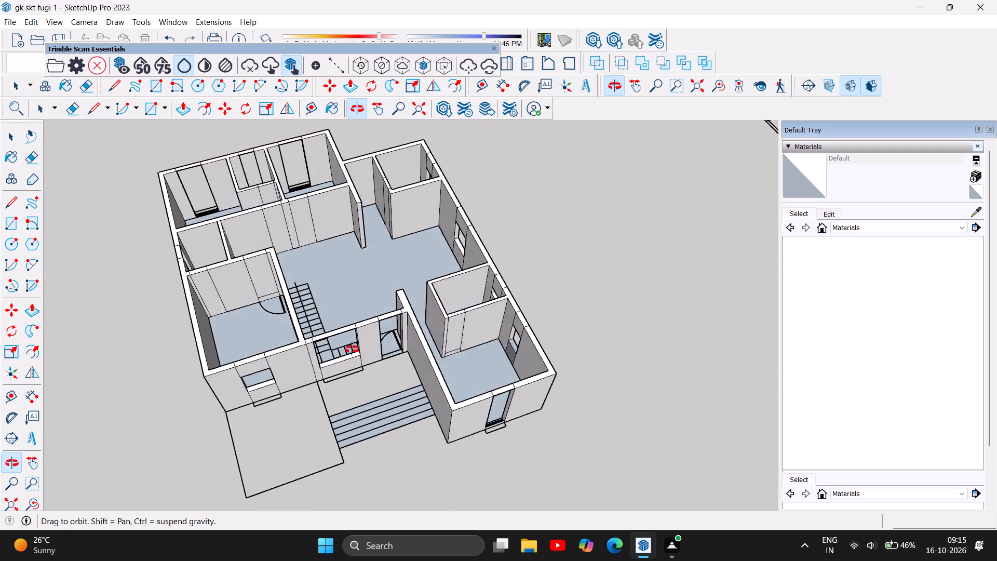
{"action": "left_click_drag", "start_coordinate": [352, 350], "coordinate": [340, 338]}
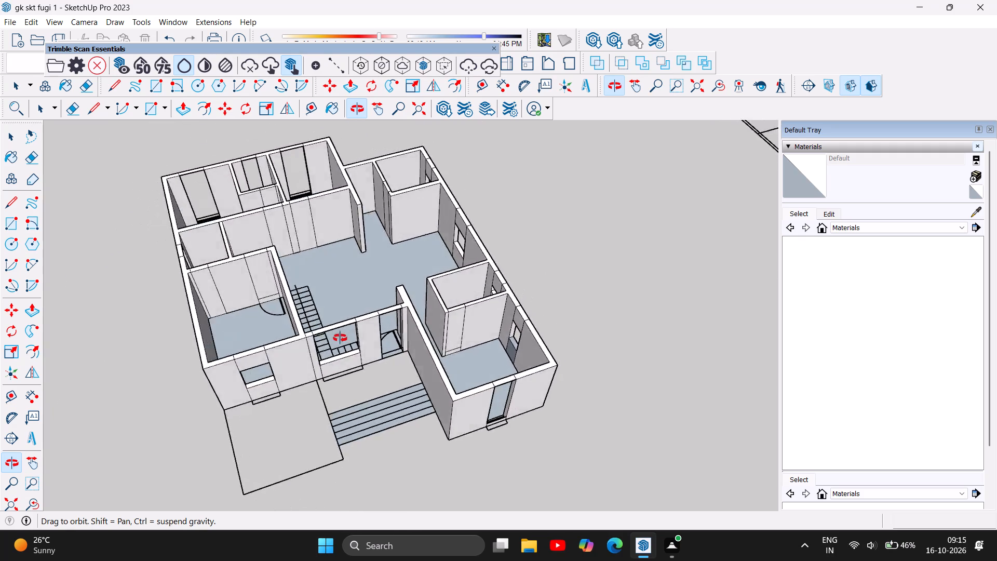
{"action": "left_click_drag", "start_coordinate": [340, 338], "coordinate": [242, 256]}
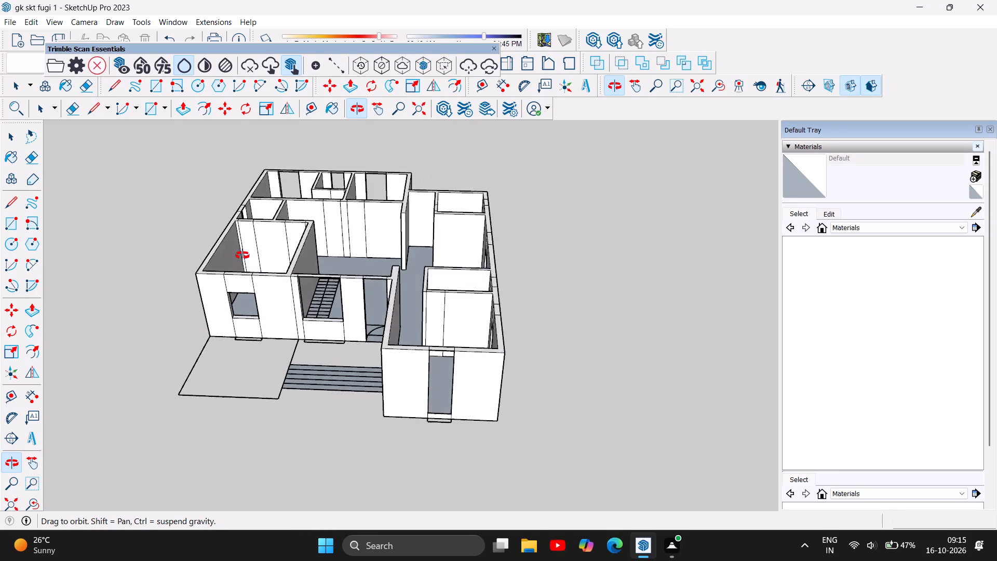
{"action": "left_click_drag", "start_coordinate": [242, 256], "coordinate": [516, 236]}
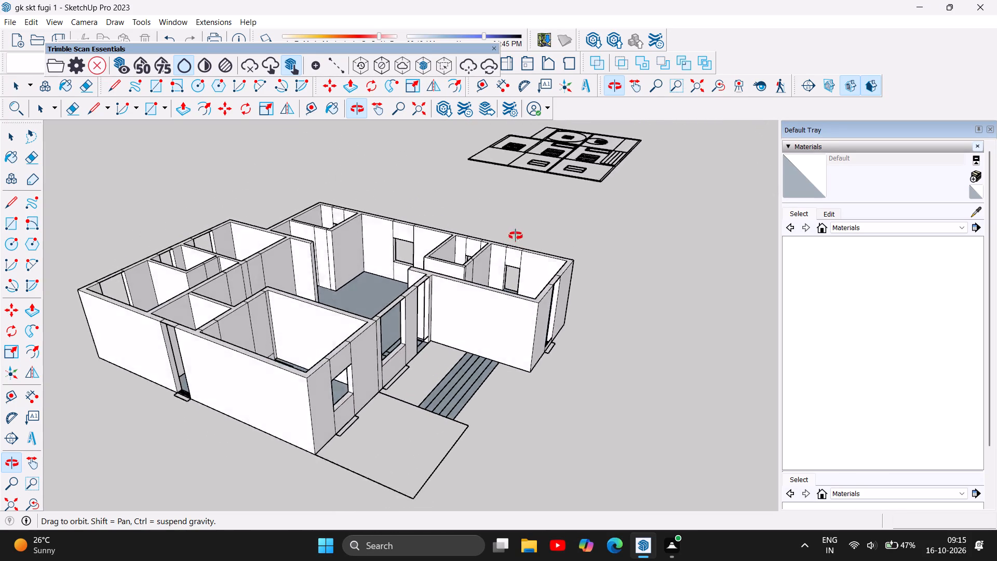
{"action": "left_click_drag", "start_coordinate": [516, 236], "coordinate": [544, 212]}
{"action": "middle_click", "coordinate": [544, 212]}
{"action": "left_click_drag", "start_coordinate": [545, 211], "coordinate": [601, 208]}
{"action": "left_click_drag", "start_coordinate": [630, 318], "coordinate": [474, 304]}
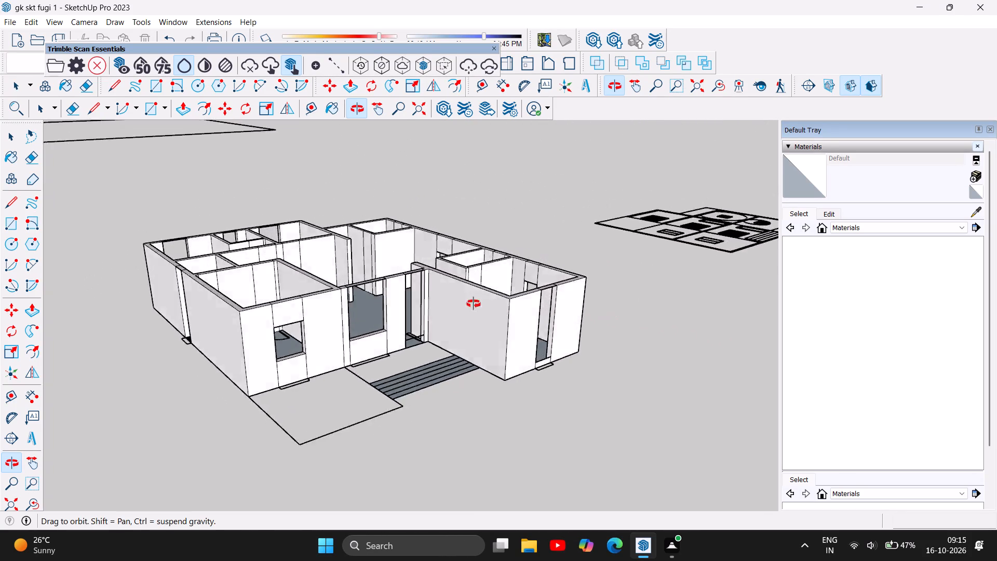
{"action": "left_click_drag", "start_coordinate": [474, 304], "coordinate": [306, 285]}
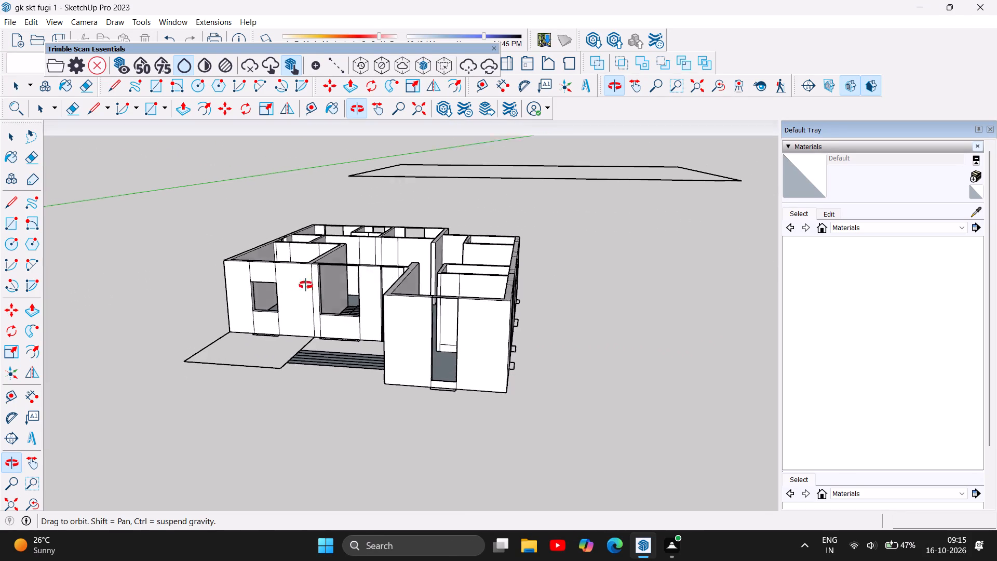
{"action": "left_click_drag", "start_coordinate": [306, 285], "coordinate": [367, 279]}
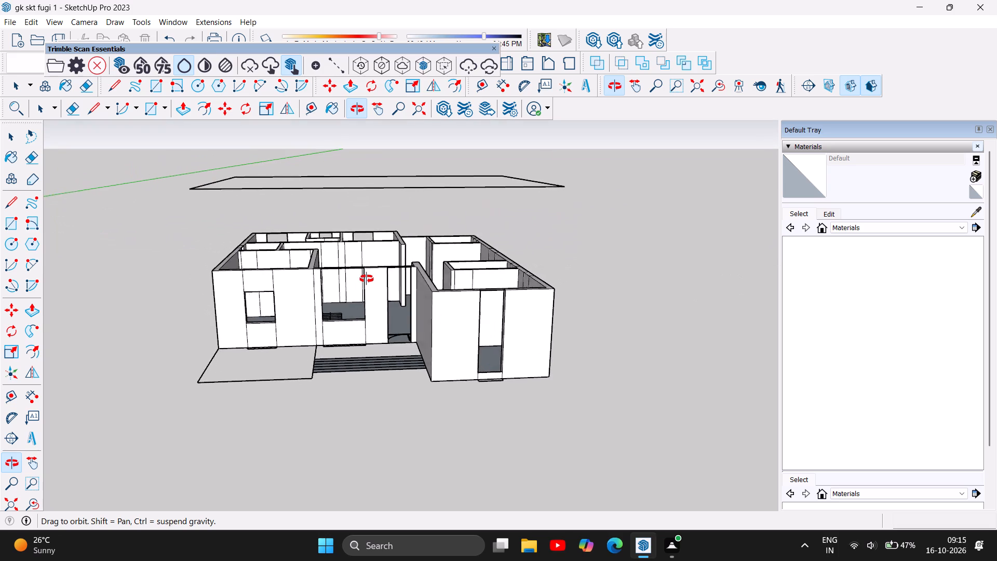
{"action": "left_click_drag", "start_coordinate": [367, 279], "coordinate": [614, 293]}
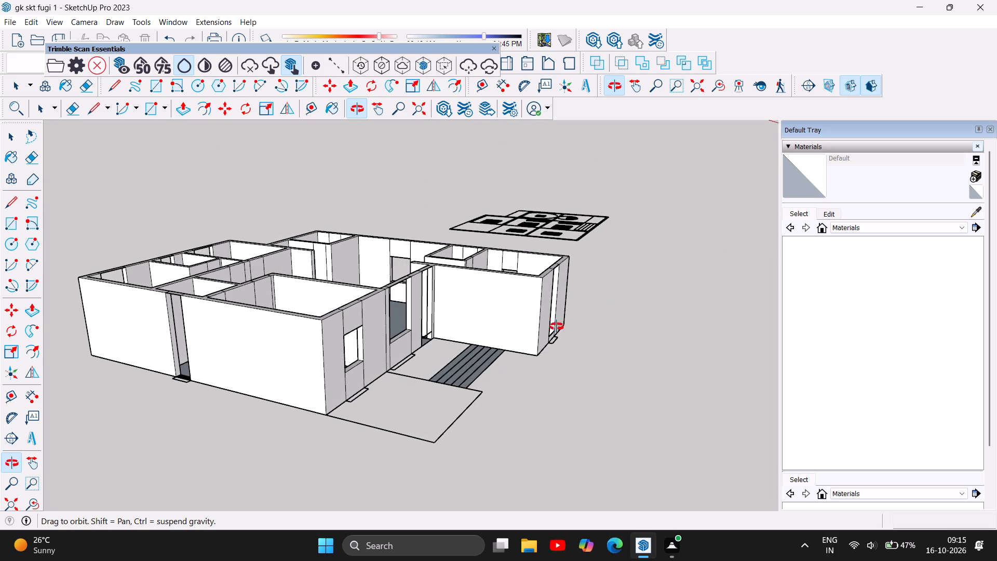
Push/Pull the underside of the wall head 3' down in the narrow full-height opening of the long blank exterior wall.
{"action": "left_click_drag", "start_coordinate": [131, 407], "coordinate": [321, 430]}
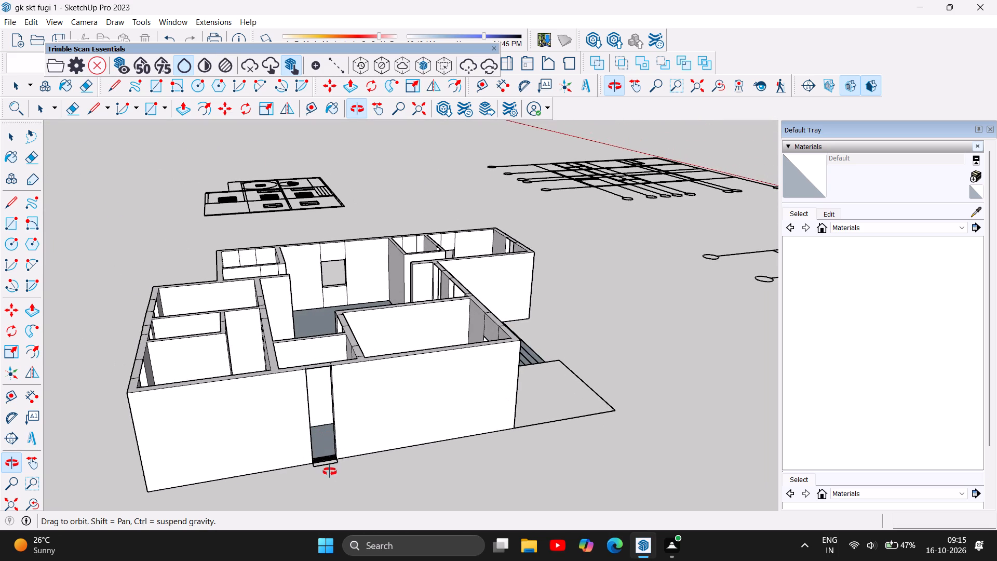
{"action": "scroll", "coordinate": [330, 473], "scroll_direction": "up", "scroll_amount": 11}
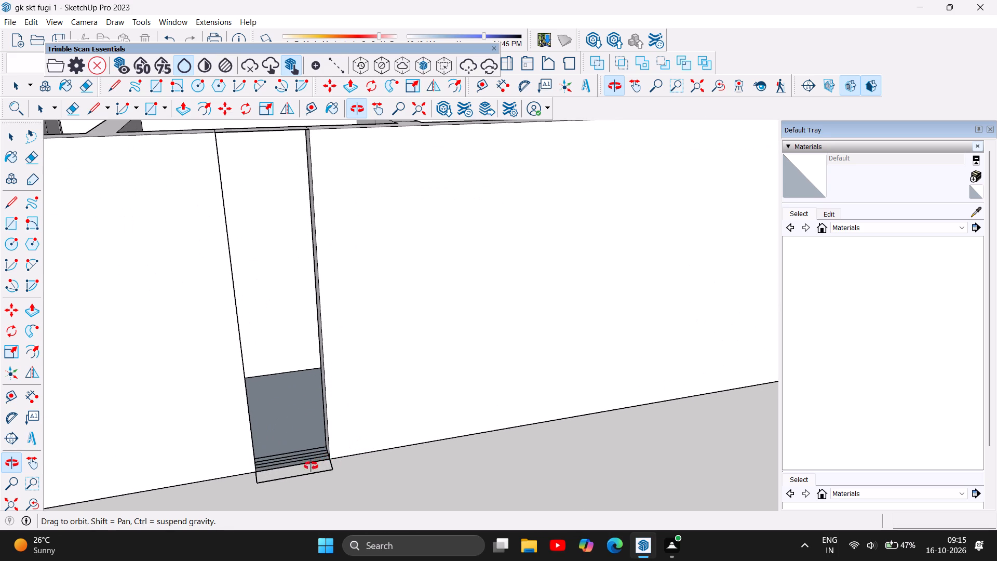
{"action": "scroll", "coordinate": [306, 472], "scroll_direction": "down", "scroll_amount": 9}
{"action": "scroll", "coordinate": [304, 471], "scroll_direction": "up", "scroll_amount": 4}
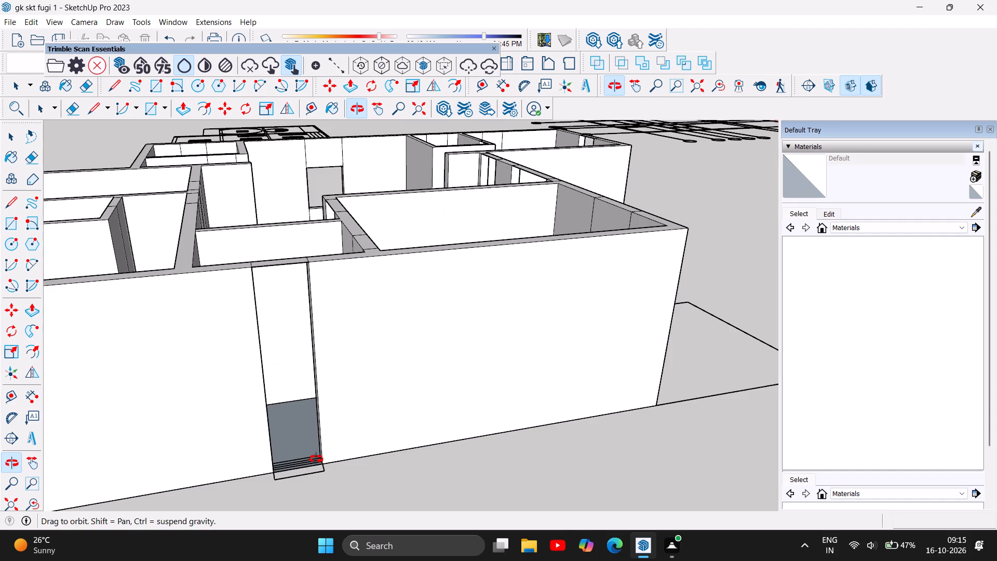
{"action": "scroll", "coordinate": [316, 459], "scroll_direction": "up", "scroll_amount": 2}
{"action": "left_click_drag", "start_coordinate": [306, 420], "coordinate": [307, 413]}
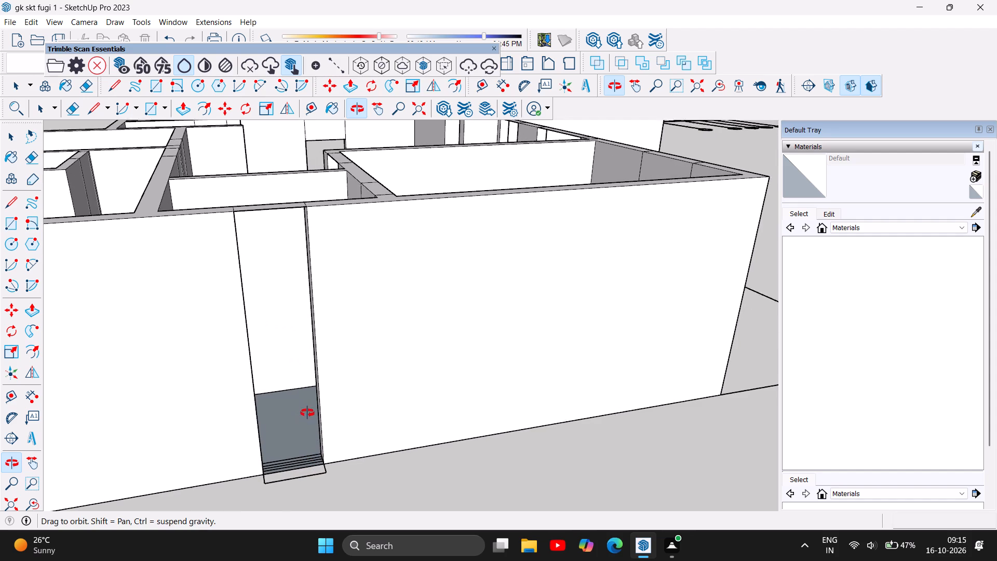
{"action": "left_click_drag", "start_coordinate": [307, 413], "coordinate": [226, 377]}
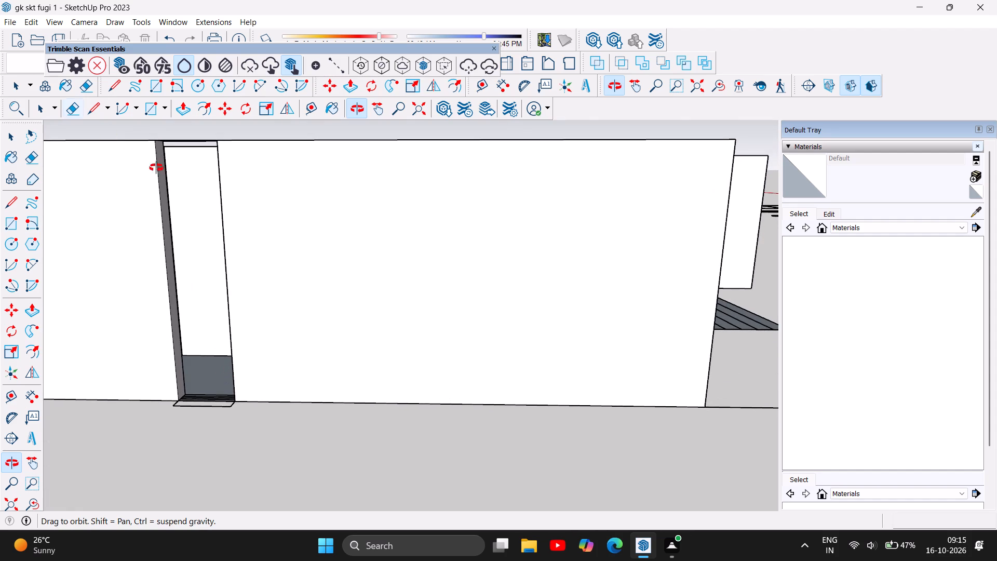
{"action": "left_click_drag", "start_coordinate": [180, 198], "coordinate": [191, 185]}
{"action": "scroll", "coordinate": [265, 418], "scroll_direction": "down", "scroll_amount": 5}
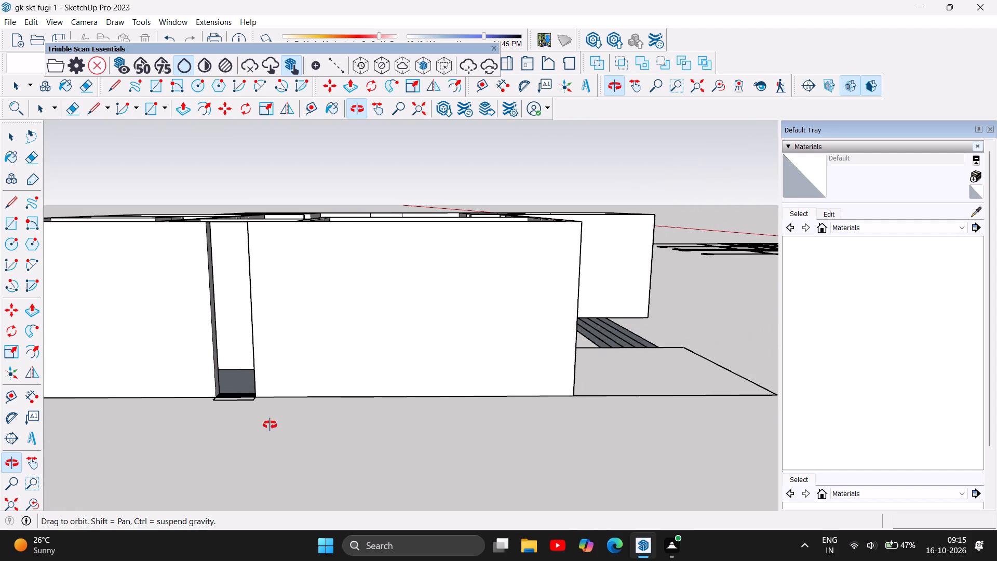
{"action": "left_click_drag", "start_coordinate": [222, 259], "coordinate": [231, 226]}
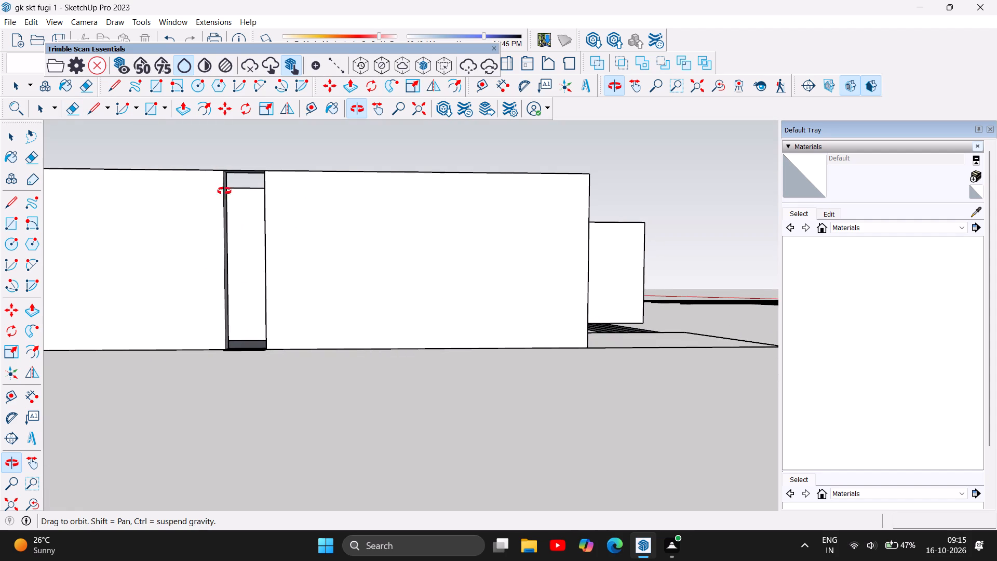
{"action": "scroll", "coordinate": [264, 168], "scroll_direction": "up", "scroll_amount": 2}
{"action": "scroll", "coordinate": [253, 208], "scroll_direction": "down", "scroll_amount": 2}
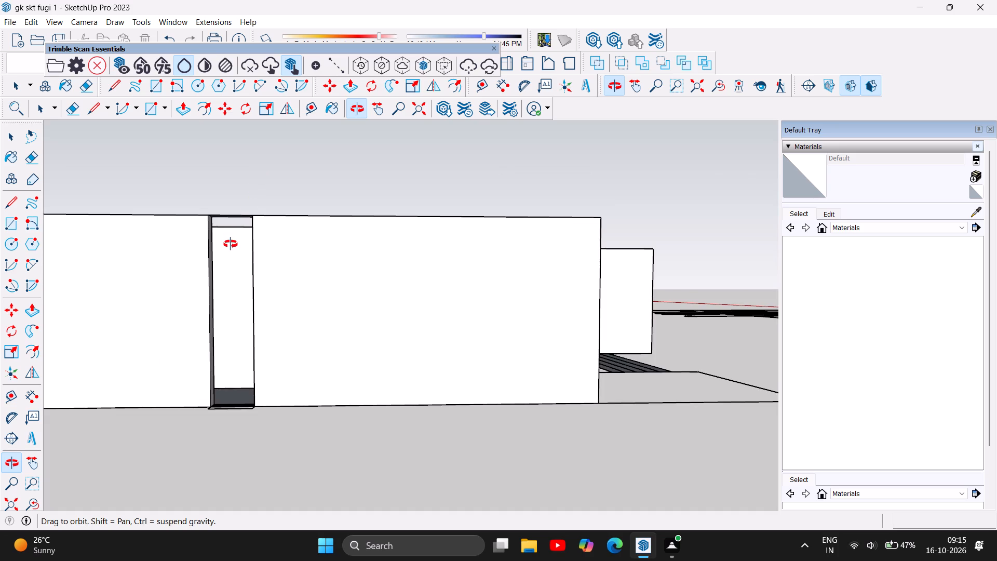
{"action": "left_click_drag", "start_coordinate": [231, 244], "coordinate": [228, 253]}
{"action": "scroll", "coordinate": [233, 237], "scroll_direction": "up", "scroll_amount": 3}
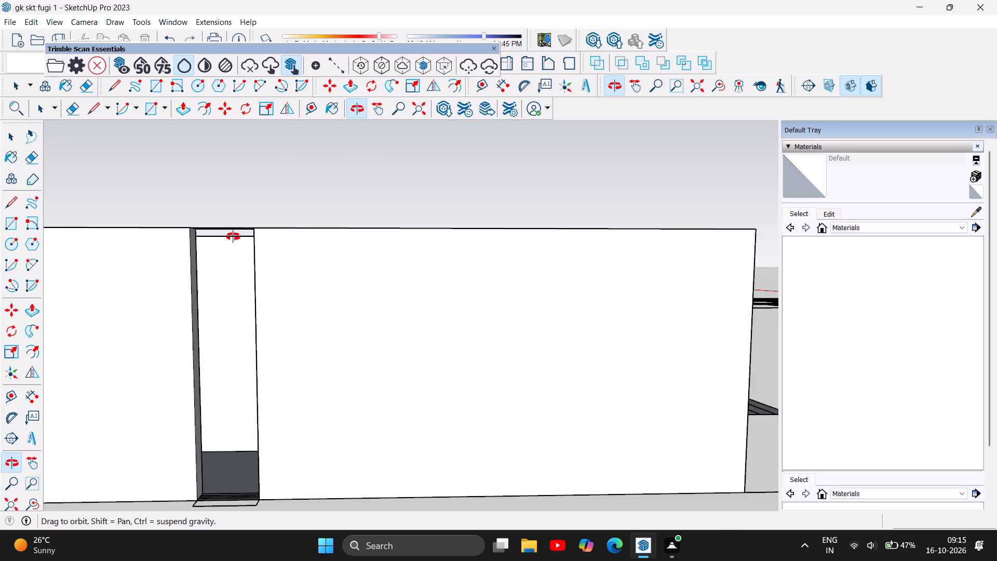
{"action": "scroll", "coordinate": [233, 237], "scroll_direction": "up", "scroll_amount": 5}
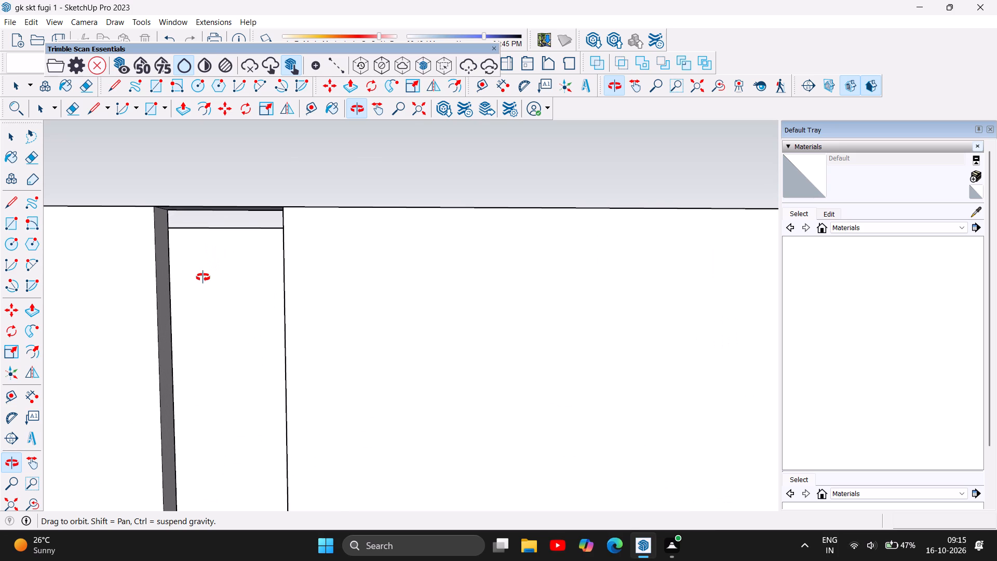
{"action": "scroll", "coordinate": [203, 277], "scroll_direction": "up", "scroll_amount": 3}
{"action": "left_click_drag", "start_coordinate": [231, 205], "coordinate": [236, 198]}
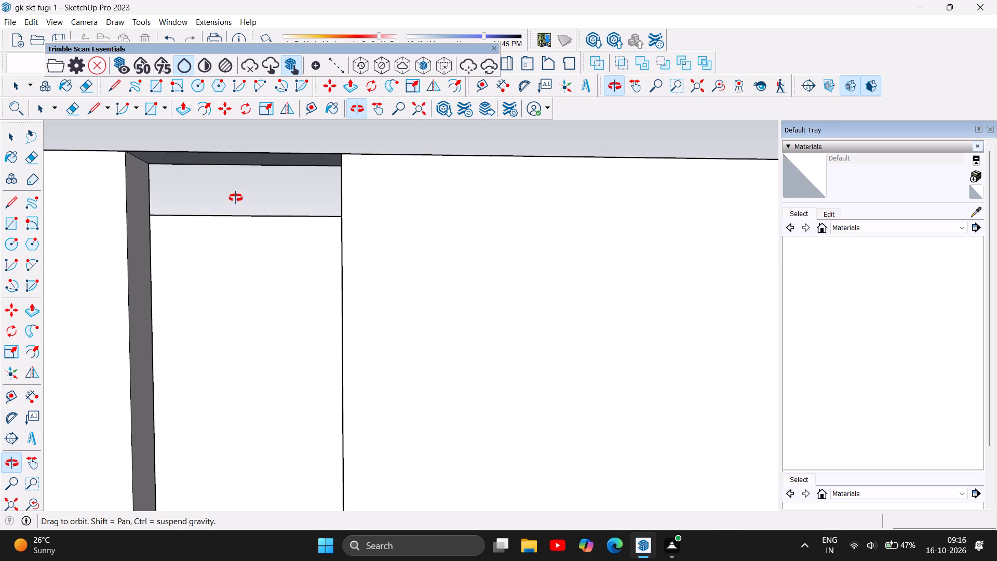
{"action": "left_click_drag", "start_coordinate": [236, 198], "coordinate": [237, 185]}
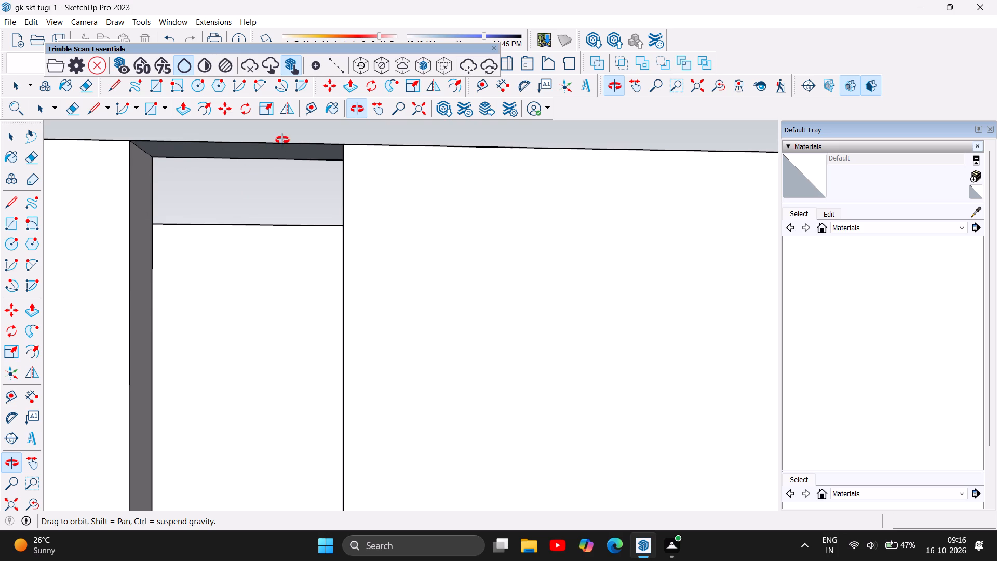
{"action": "left_click", "coordinate": [186, 109]}
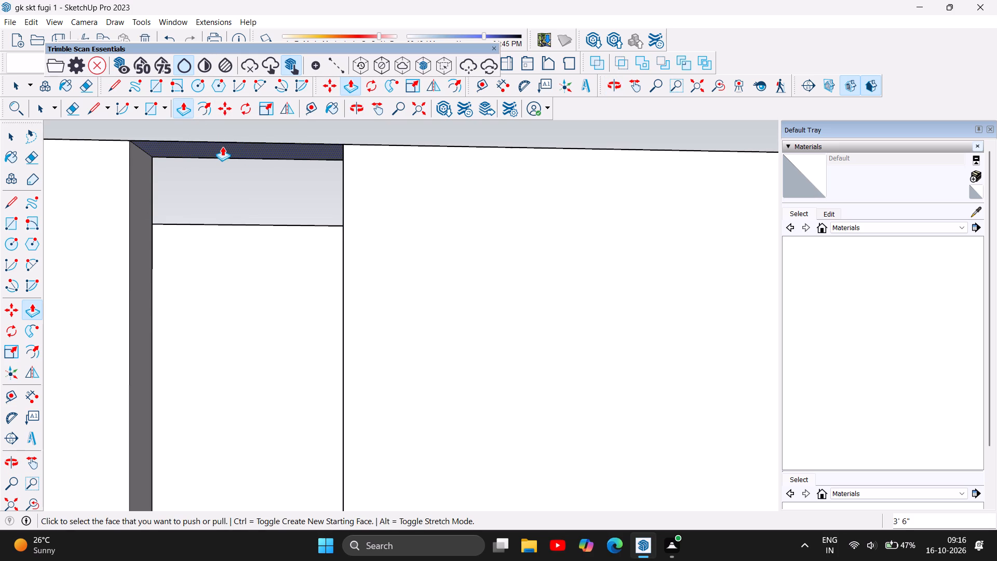
{"action": "left_click", "coordinate": [222, 146]}
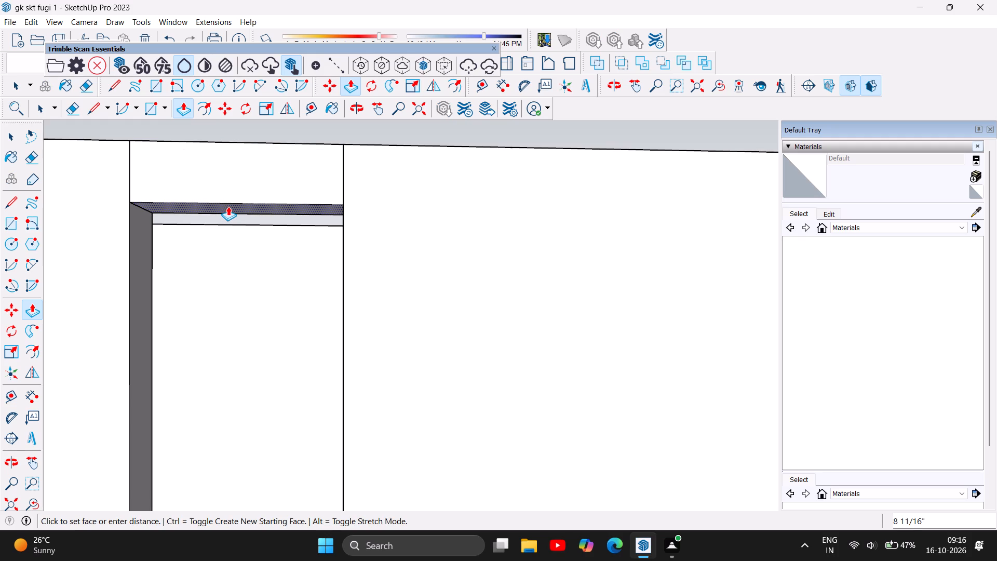
{"action": "type", "text": "3'"}
{"action": "key", "text": "Return"}
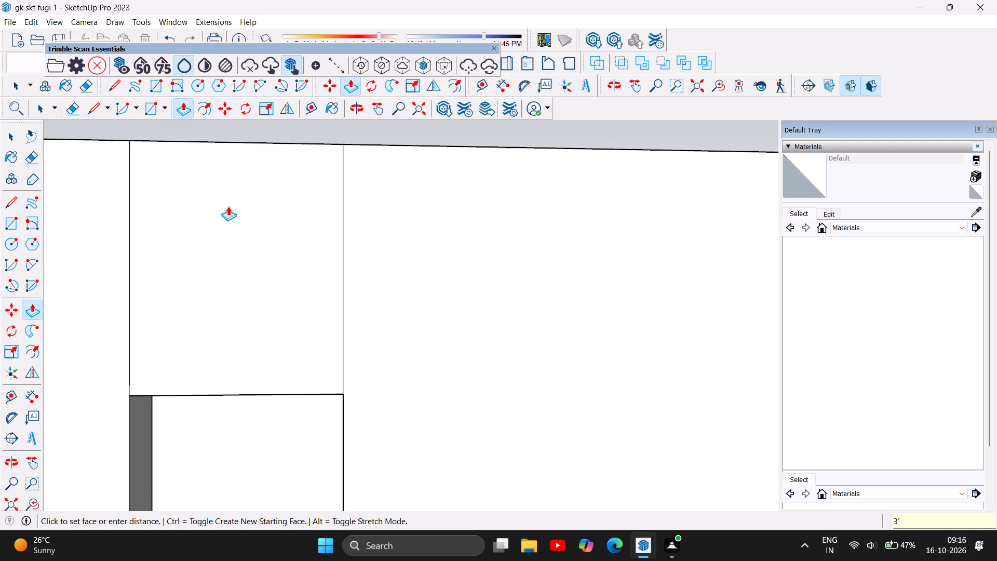
Push/Pull the base of the same narrow opening up 6' to form its high window sill.
{"action": "scroll", "coordinate": [434, 128], "scroll_direction": "down", "scroll_amount": 5}
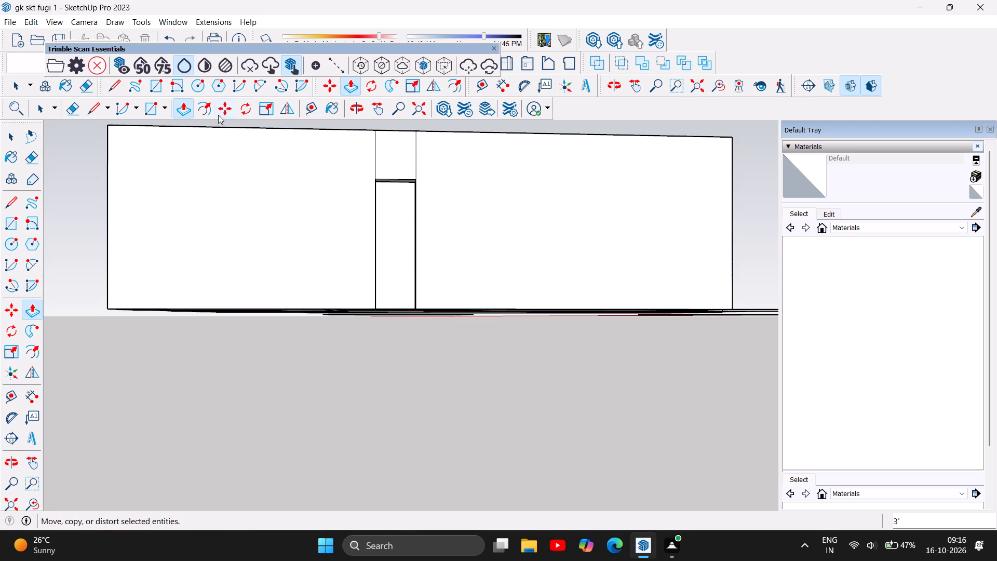
{"action": "left_click", "coordinate": [186, 108]}
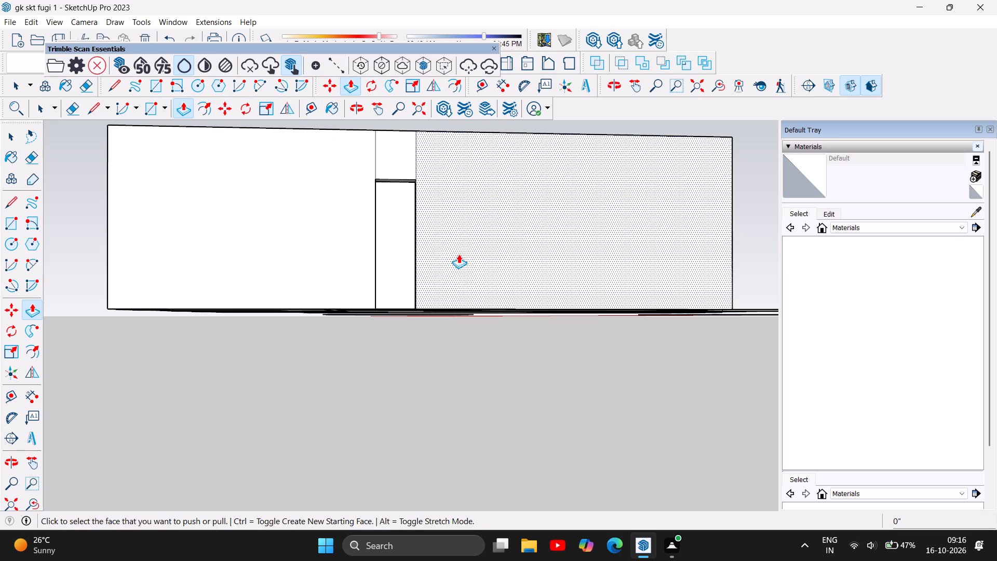
{"action": "left_click", "coordinate": [356, 103]}
{"action": "left_click_drag", "start_coordinate": [414, 193], "coordinate": [411, 207]}
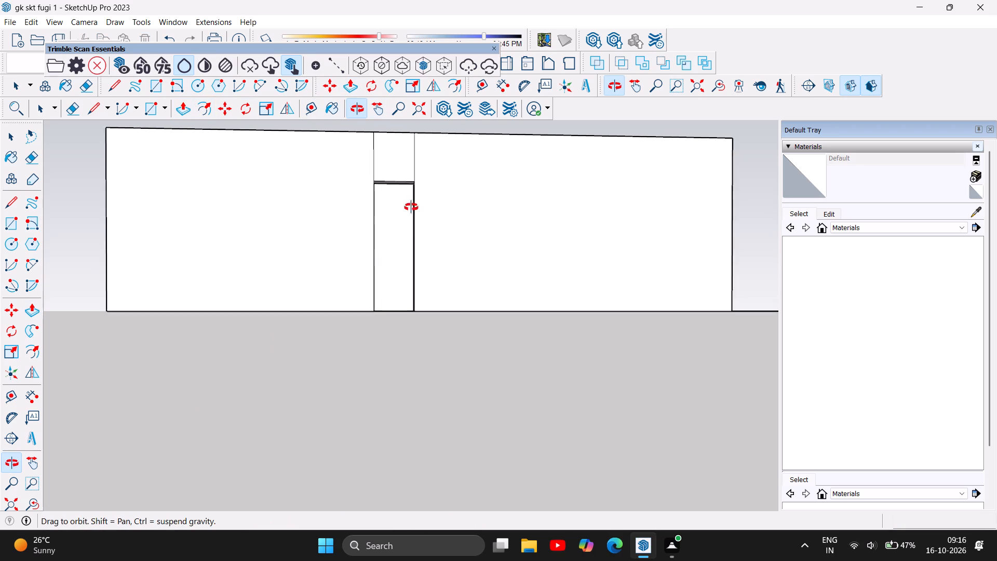
{"action": "left_click_drag", "start_coordinate": [411, 207], "coordinate": [408, 323]}
{"action": "scroll", "coordinate": [390, 430], "scroll_direction": "up", "scroll_amount": 11}
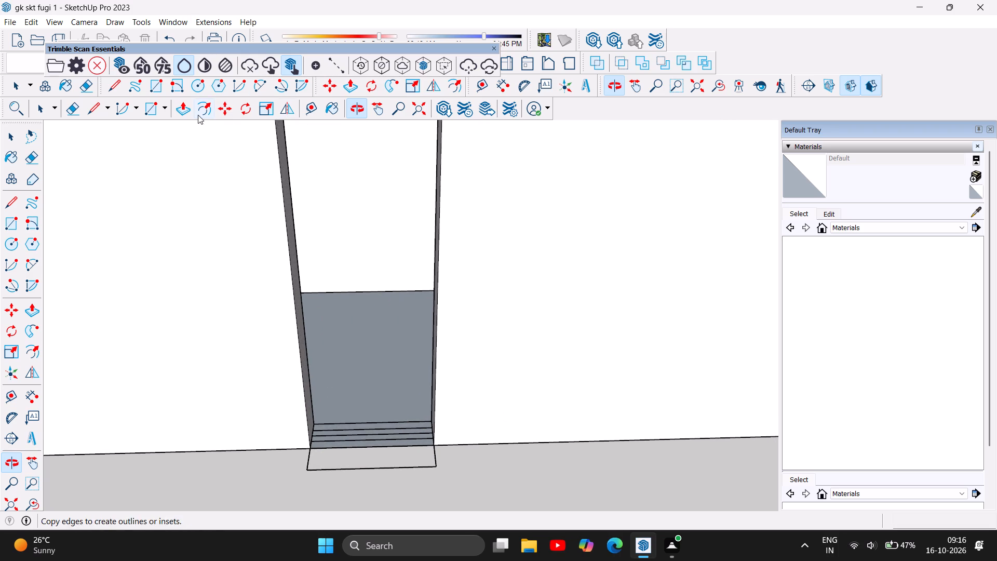
{"action": "left_click", "coordinate": [185, 112]}
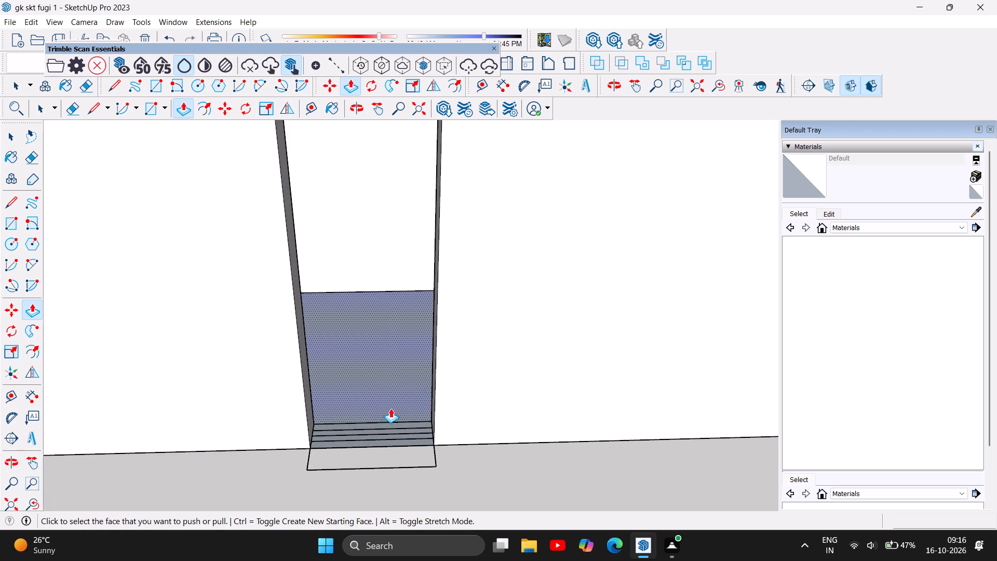
{"action": "left_click", "coordinate": [389, 429]}
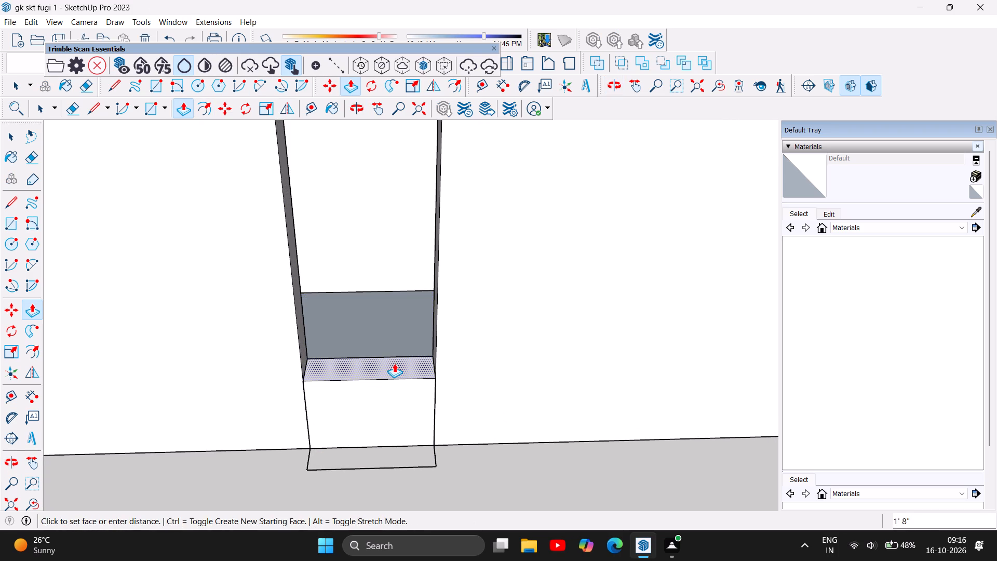
{"action": "type", "text": "6'"}
{"action": "key", "text": "Return"}
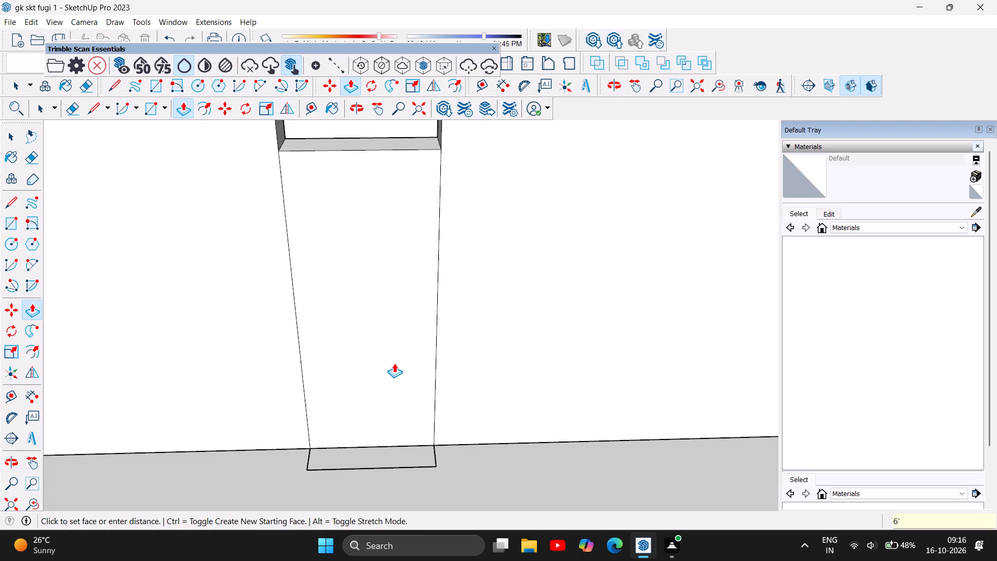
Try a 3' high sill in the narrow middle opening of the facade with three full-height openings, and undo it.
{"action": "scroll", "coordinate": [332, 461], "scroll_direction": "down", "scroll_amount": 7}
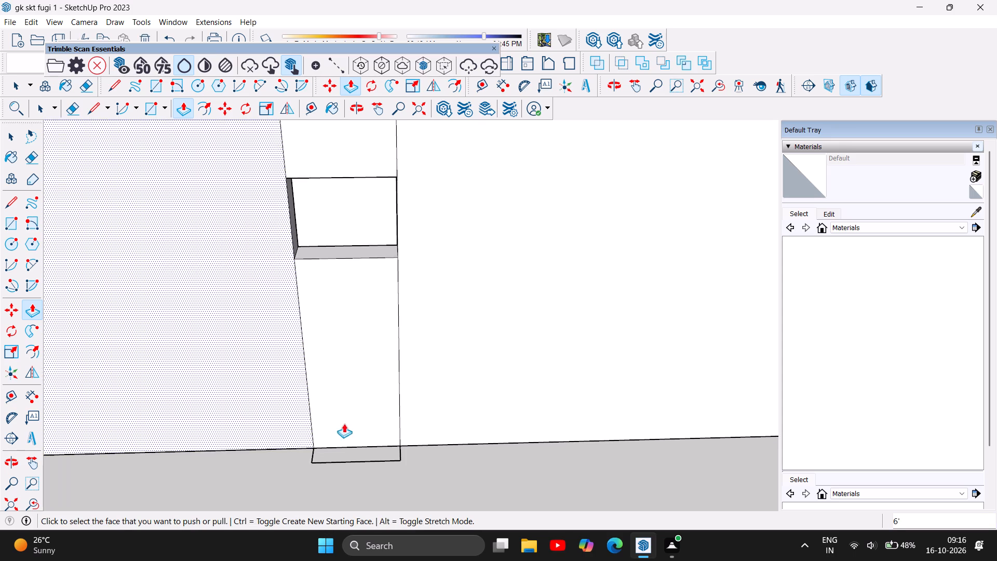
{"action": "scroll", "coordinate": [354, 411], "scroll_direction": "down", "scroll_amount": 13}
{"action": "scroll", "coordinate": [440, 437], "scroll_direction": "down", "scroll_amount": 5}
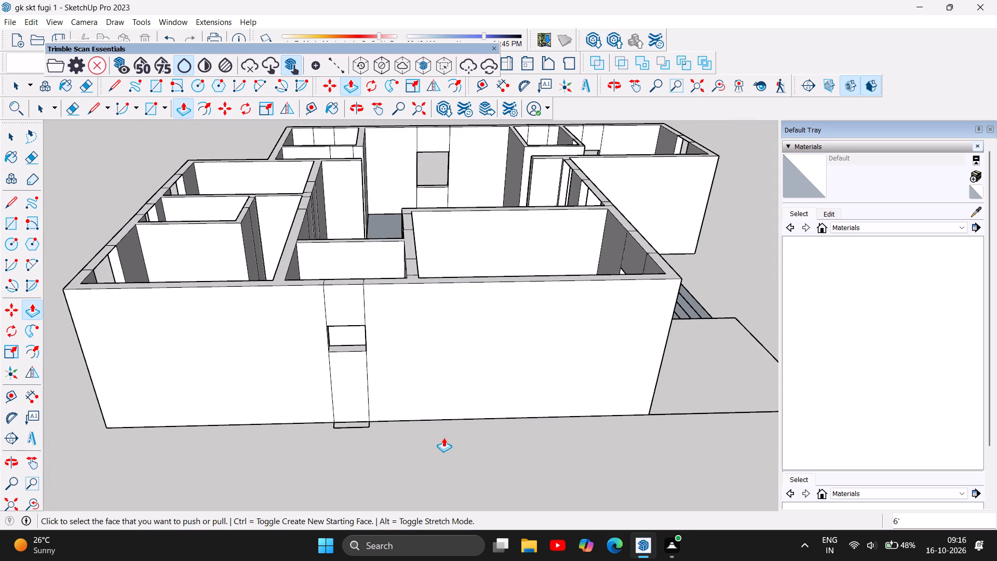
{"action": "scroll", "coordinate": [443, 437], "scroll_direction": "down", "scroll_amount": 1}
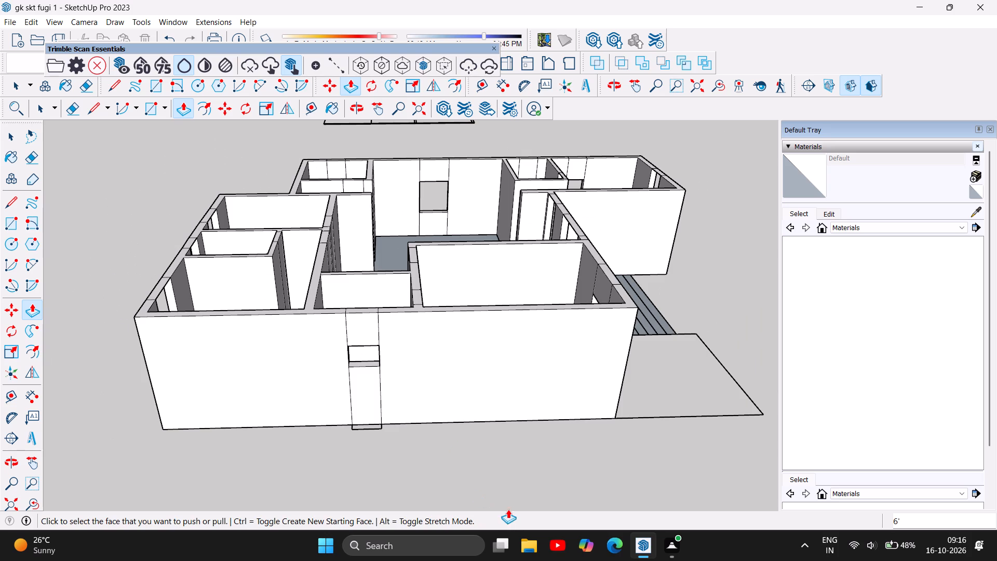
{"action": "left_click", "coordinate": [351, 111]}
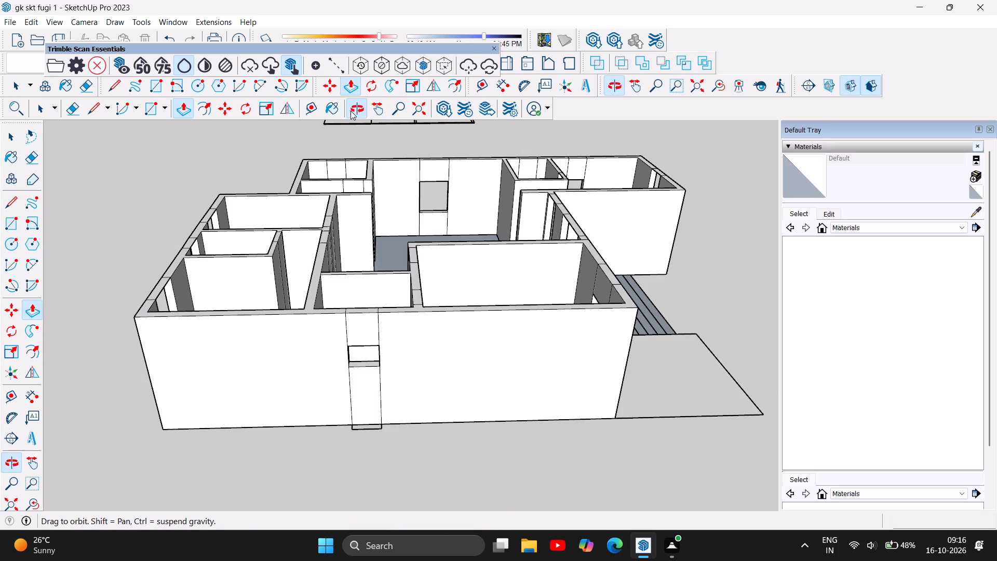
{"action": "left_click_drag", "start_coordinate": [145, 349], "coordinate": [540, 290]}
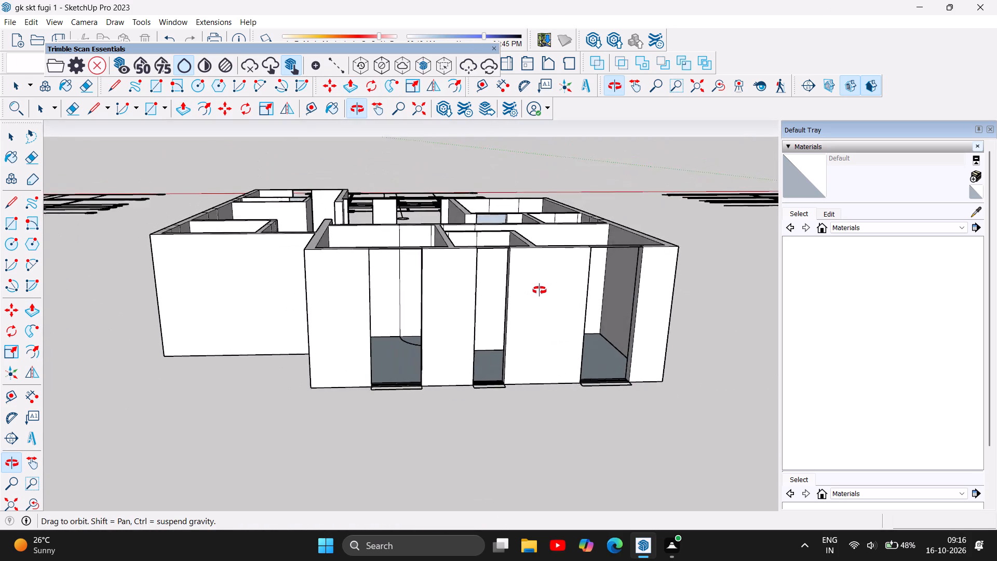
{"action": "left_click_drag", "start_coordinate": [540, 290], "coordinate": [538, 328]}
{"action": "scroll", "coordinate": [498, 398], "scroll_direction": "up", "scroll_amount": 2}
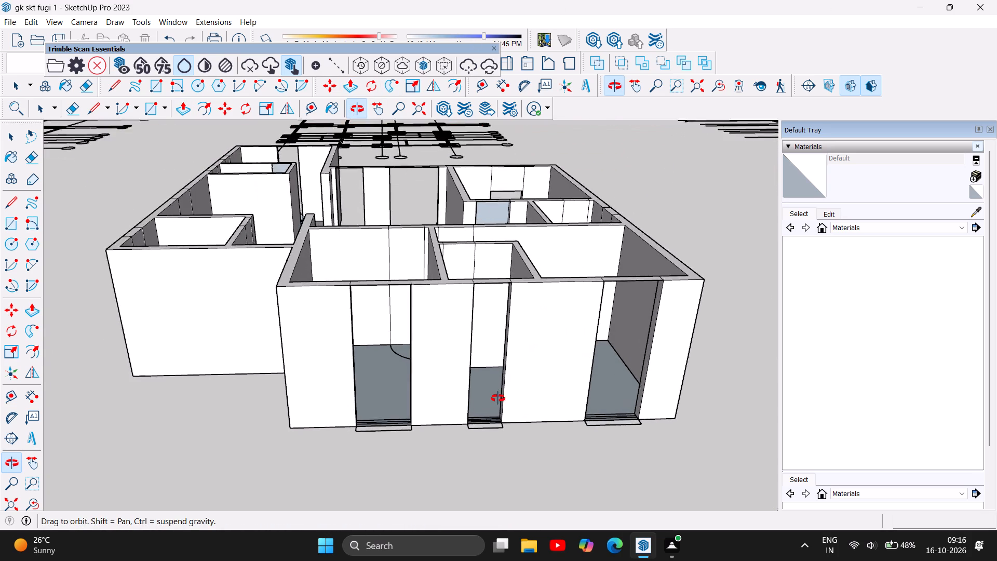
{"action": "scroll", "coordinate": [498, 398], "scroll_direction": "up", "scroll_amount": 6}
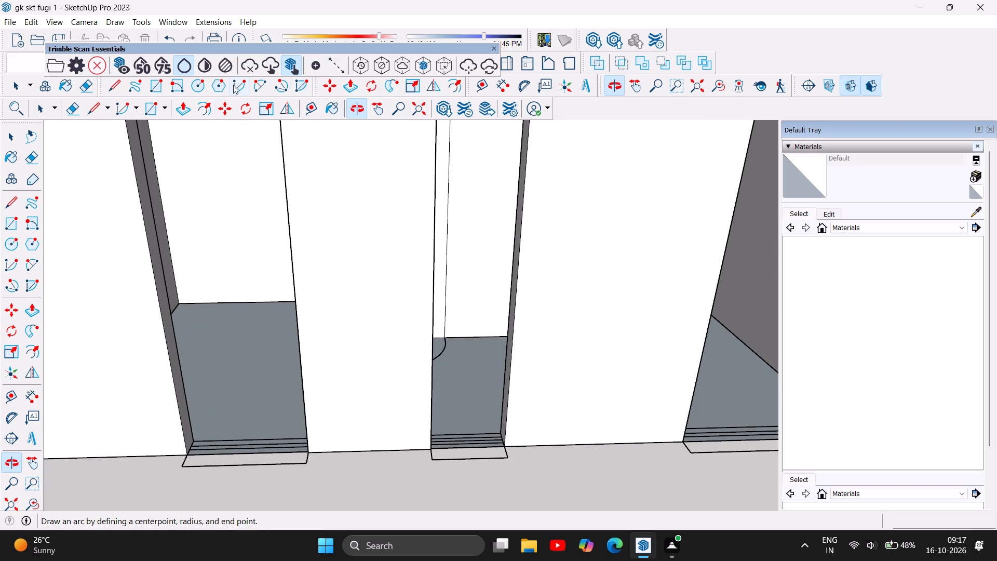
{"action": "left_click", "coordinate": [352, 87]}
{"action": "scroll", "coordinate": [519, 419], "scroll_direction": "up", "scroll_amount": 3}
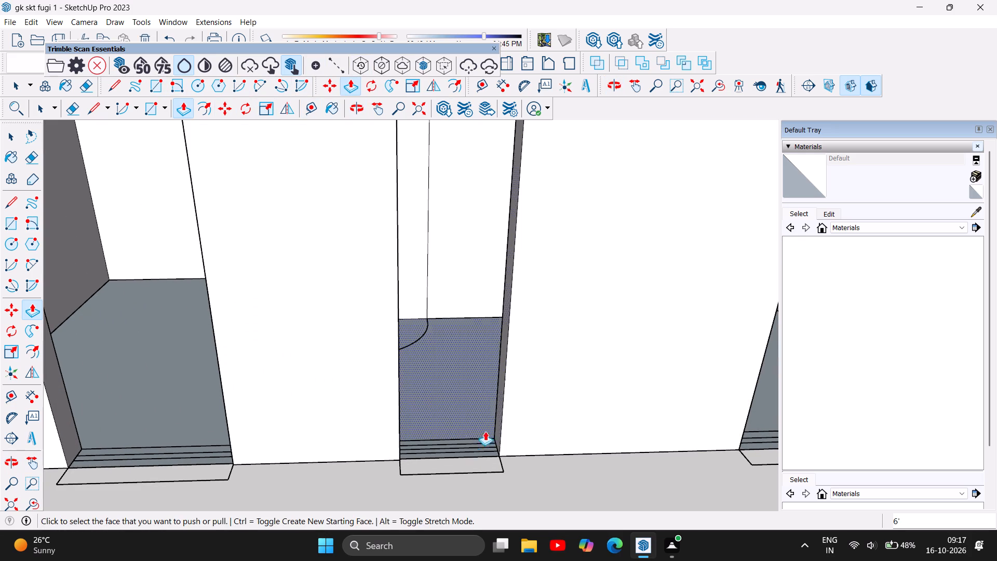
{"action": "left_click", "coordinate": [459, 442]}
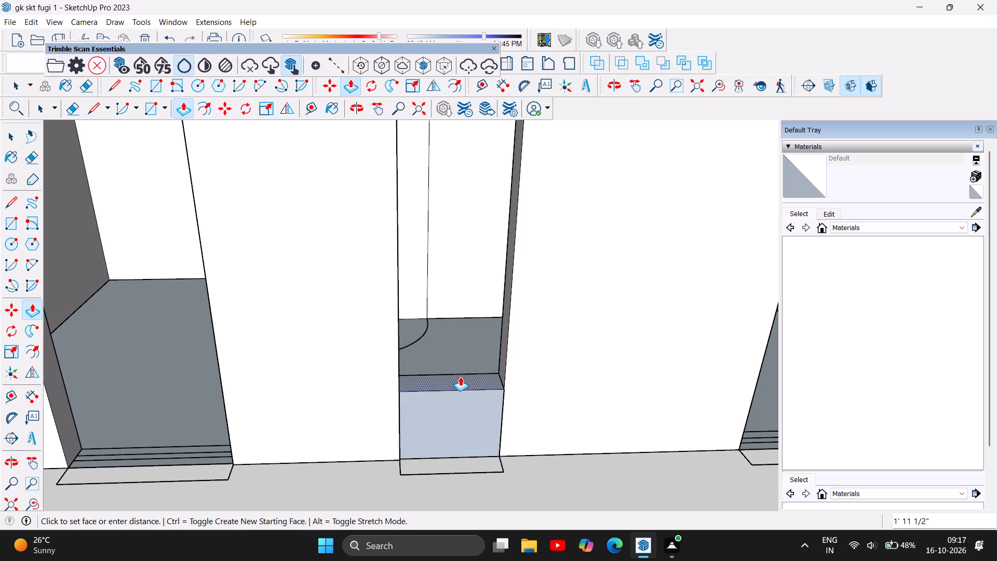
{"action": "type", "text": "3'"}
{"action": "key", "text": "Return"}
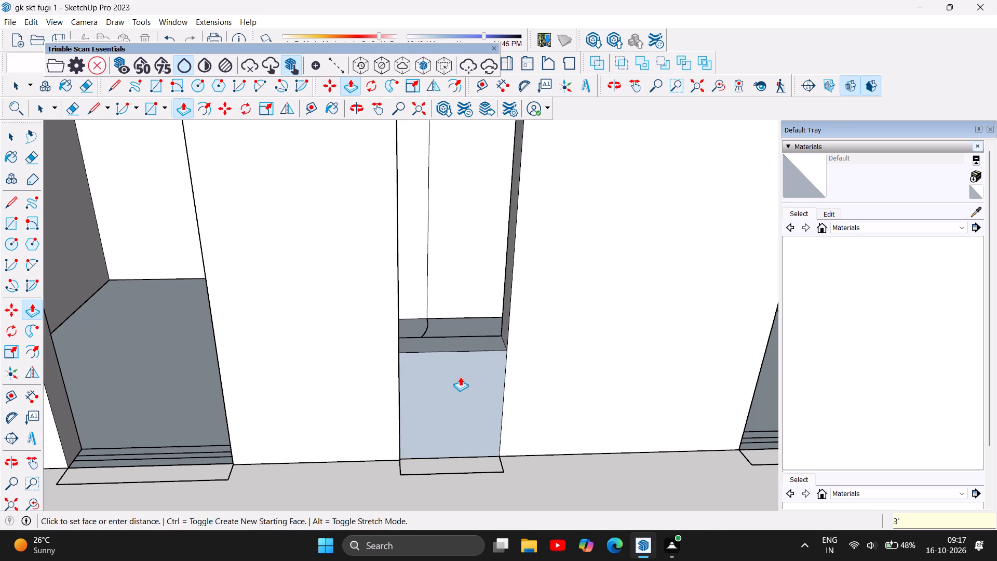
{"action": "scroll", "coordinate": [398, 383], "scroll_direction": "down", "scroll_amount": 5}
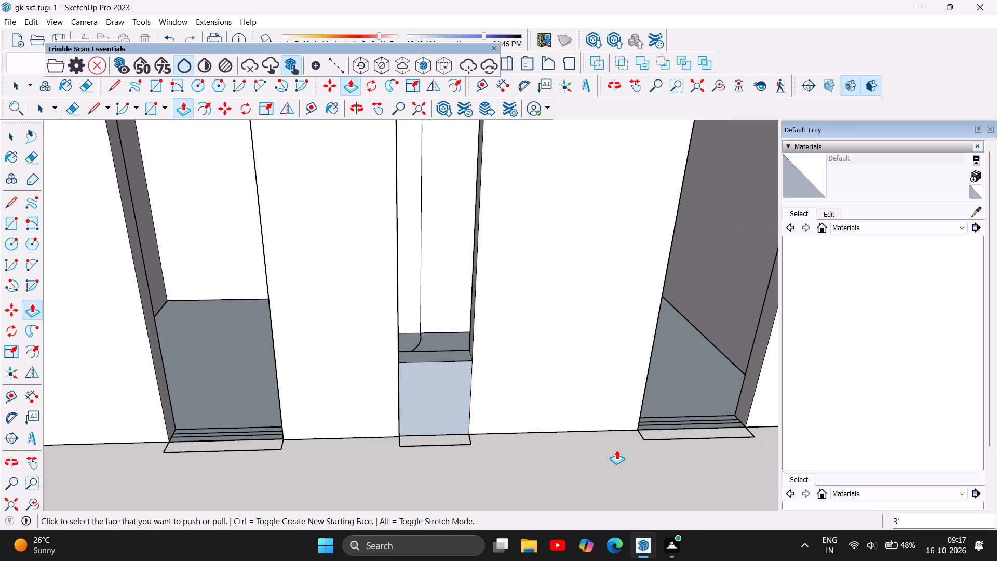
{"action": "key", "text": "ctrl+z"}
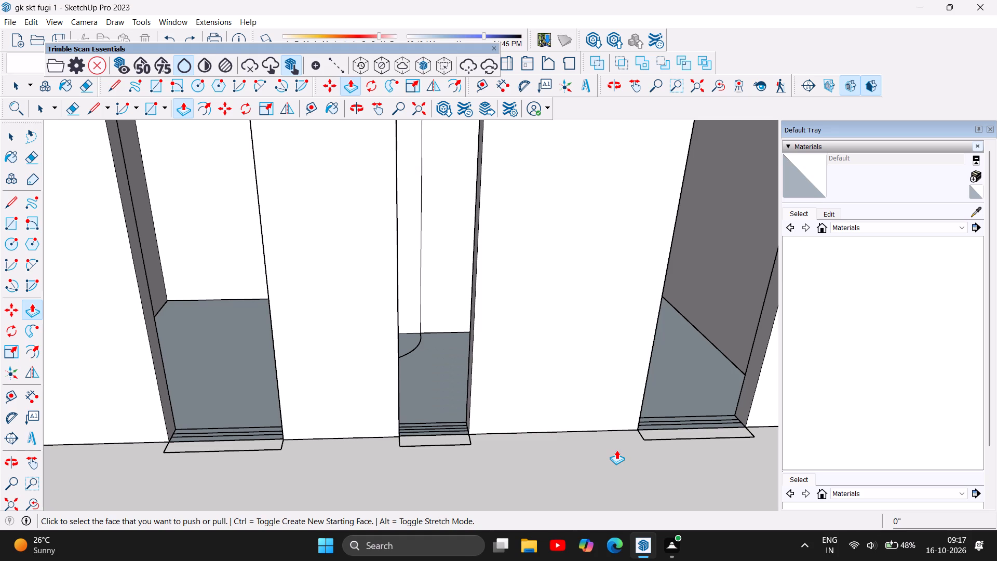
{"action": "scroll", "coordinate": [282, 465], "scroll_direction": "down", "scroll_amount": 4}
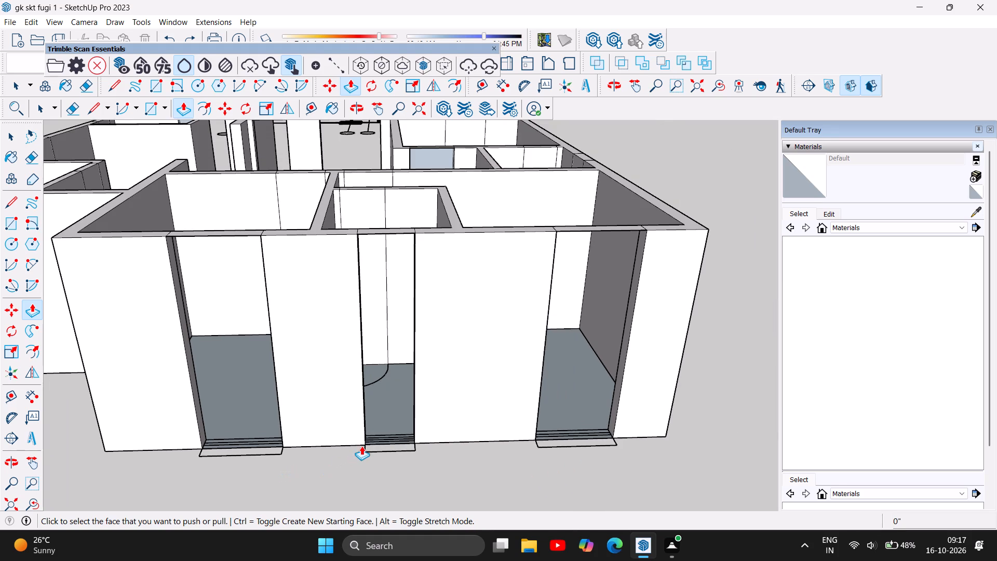
Push/Pull the underside of the wall head 3' down in the narrow middle opening of the facade with three full-height openings.
{"action": "scroll", "coordinate": [362, 445], "scroll_direction": "up", "scroll_amount": 4}
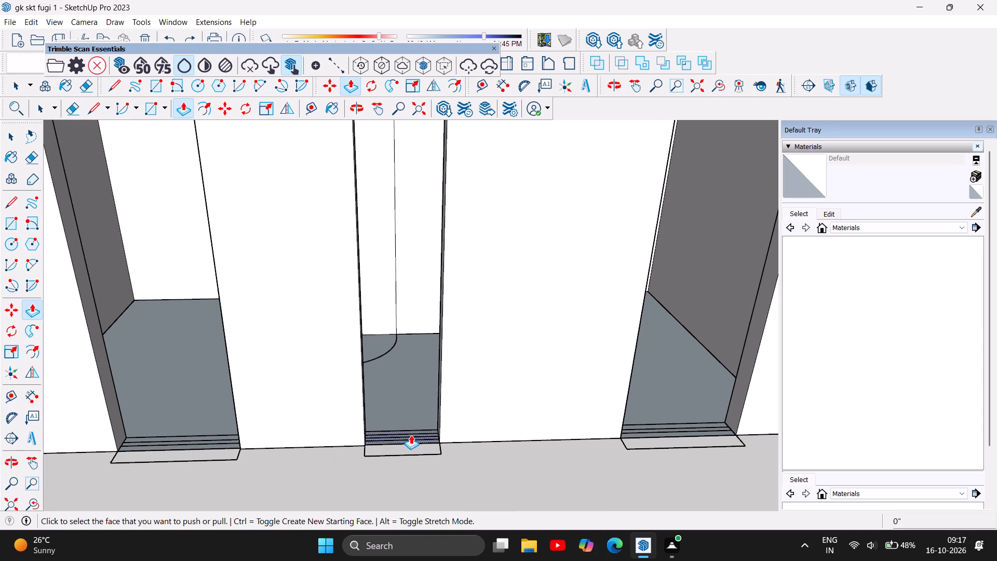
{"action": "scroll", "coordinate": [399, 444], "scroll_direction": "down", "scroll_amount": 5}
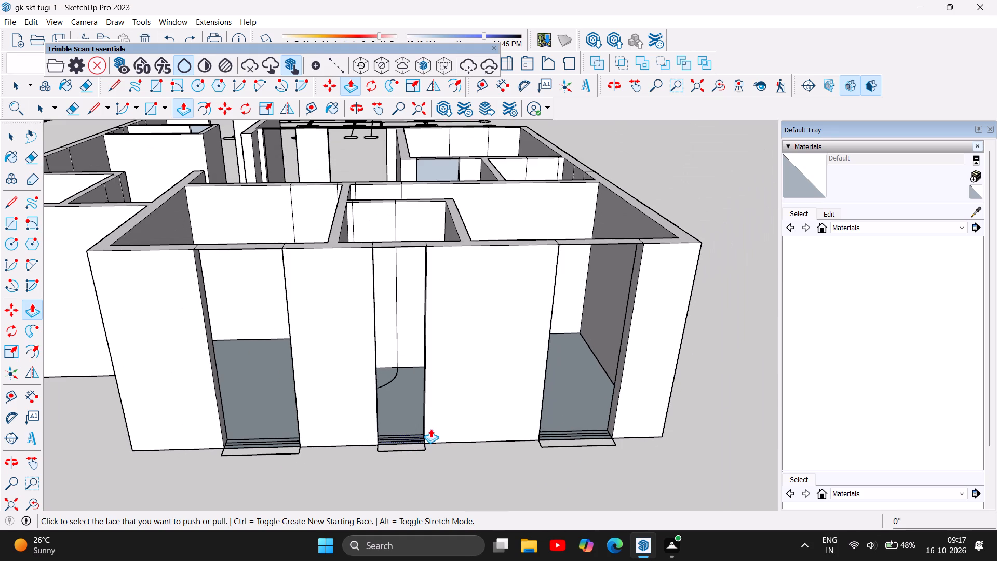
{"action": "left_click", "coordinate": [359, 106]}
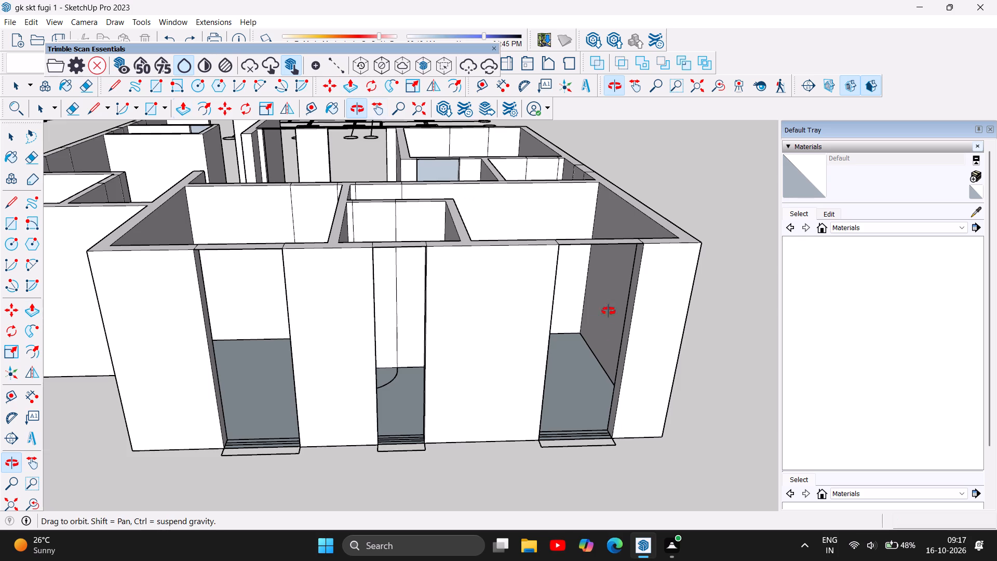
{"action": "left_click_drag", "start_coordinate": [599, 330], "coordinate": [591, 286]}
{"action": "left_click_drag", "start_coordinate": [482, 403], "coordinate": [484, 400]}
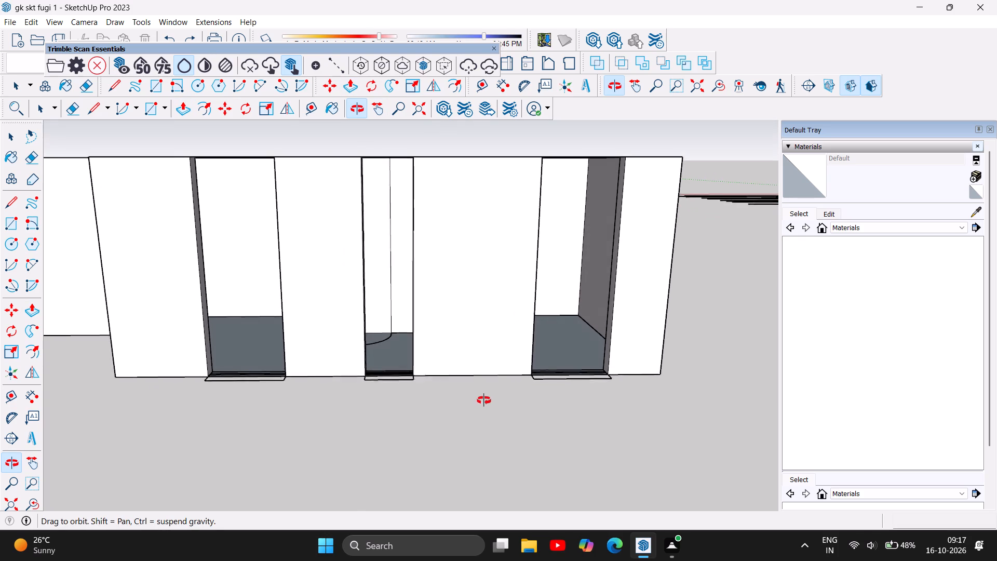
{"action": "left_click_drag", "start_coordinate": [484, 400], "coordinate": [479, 383]}
{"action": "left_click_drag", "start_coordinate": [479, 383], "coordinate": [443, 375]}
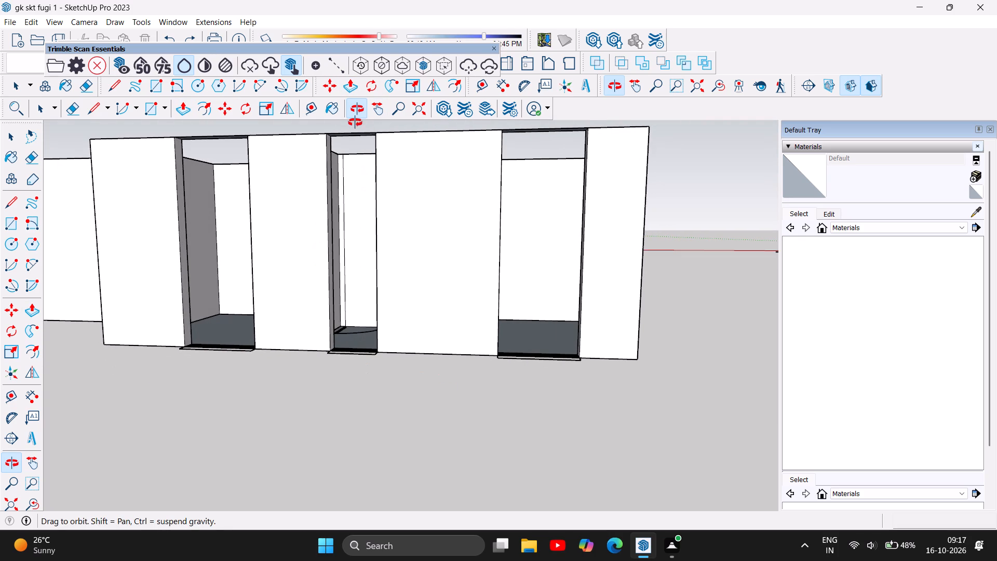
{"action": "scroll", "coordinate": [348, 121], "scroll_direction": "up", "scroll_amount": 2}
{"action": "scroll", "coordinate": [351, 183], "scroll_direction": "down", "scroll_amount": 1}
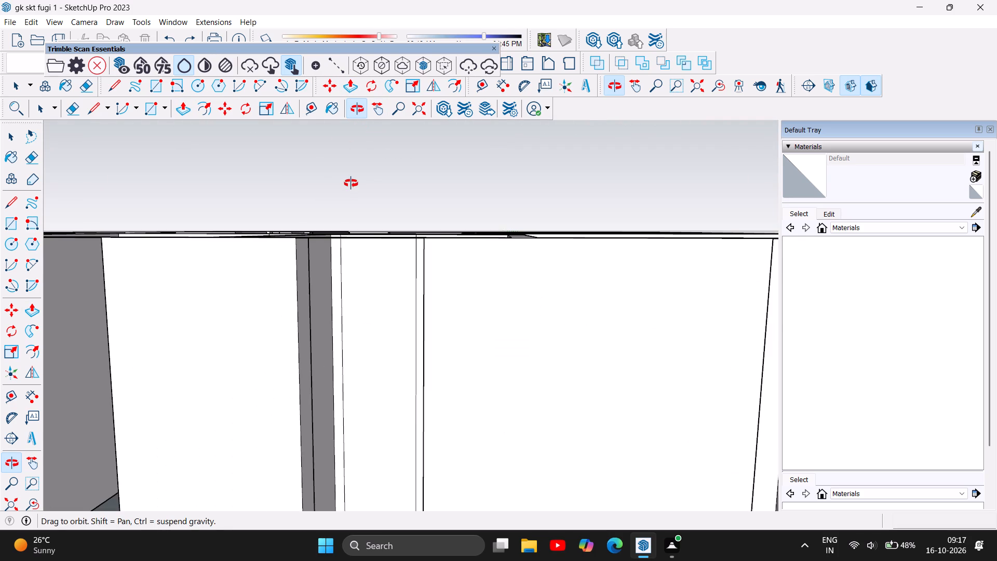
{"action": "scroll", "coordinate": [351, 183], "scroll_direction": "down", "scroll_amount": 1}
{"action": "left_click_drag", "start_coordinate": [361, 303], "coordinate": [363, 267]}
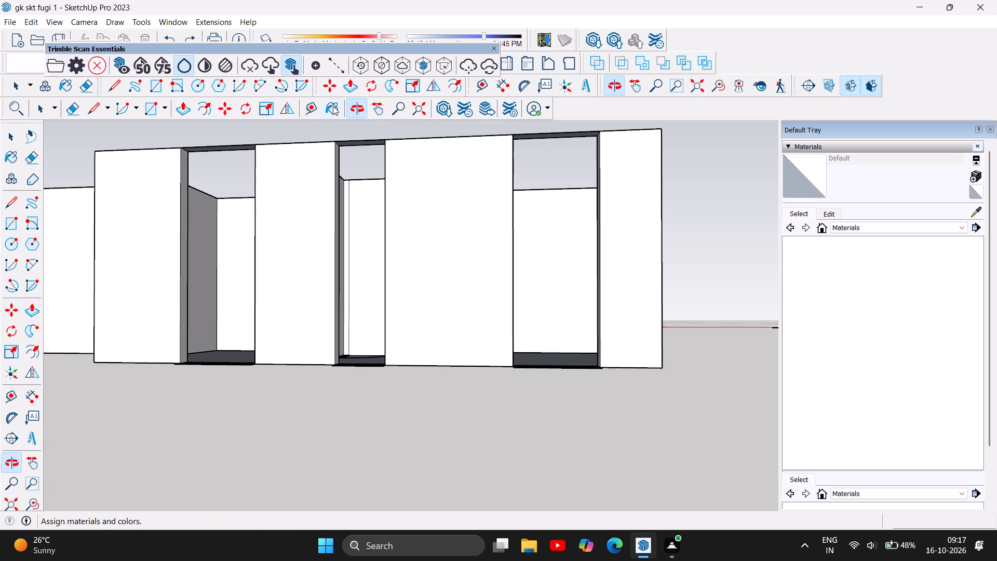
{"action": "left_click", "coordinate": [183, 106]}
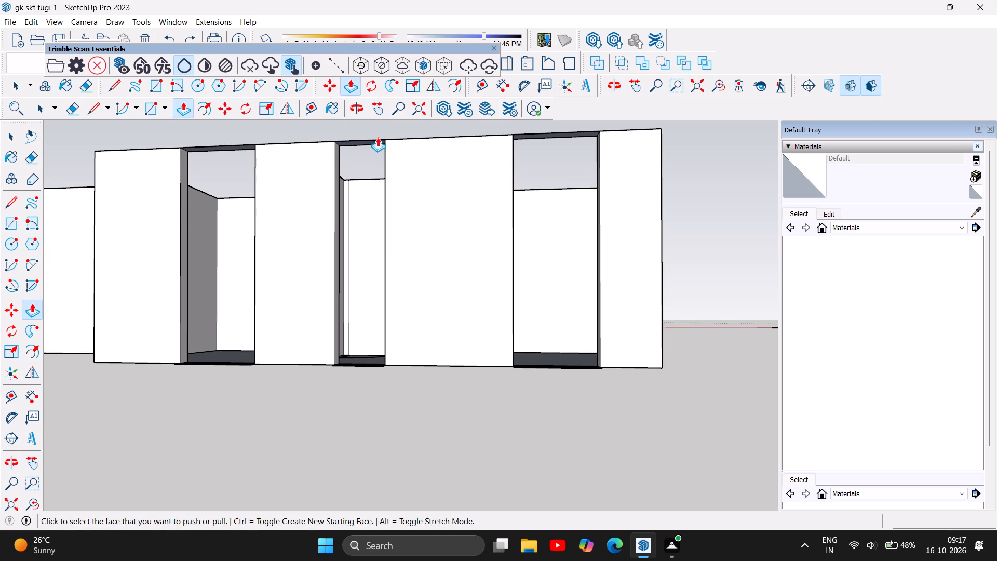
{"action": "scroll", "coordinate": [361, 137], "scroll_direction": "up", "scroll_amount": 3}
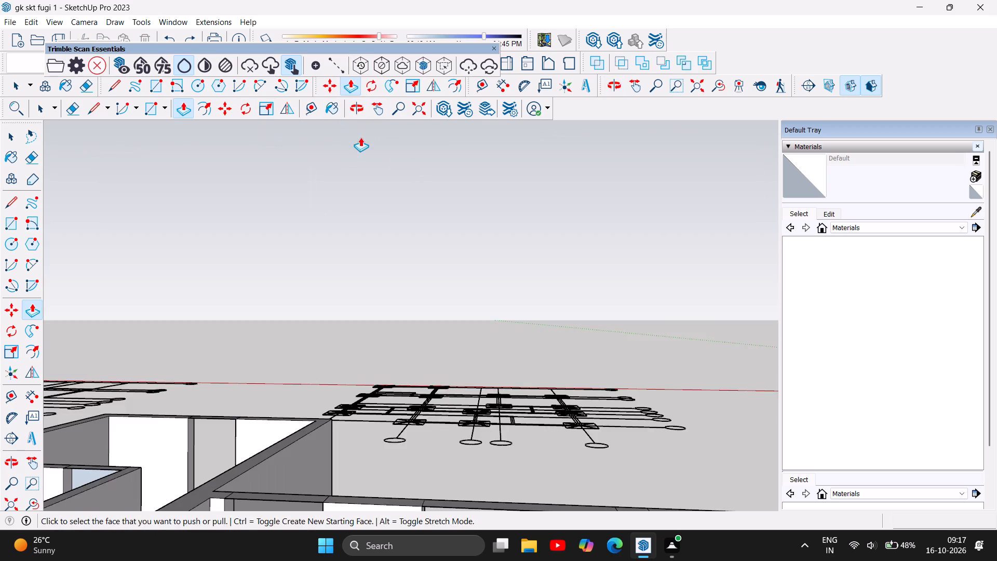
{"action": "scroll", "coordinate": [360, 137], "scroll_direction": "down", "scroll_amount": 2}
{"action": "left_click", "coordinate": [347, 154]}
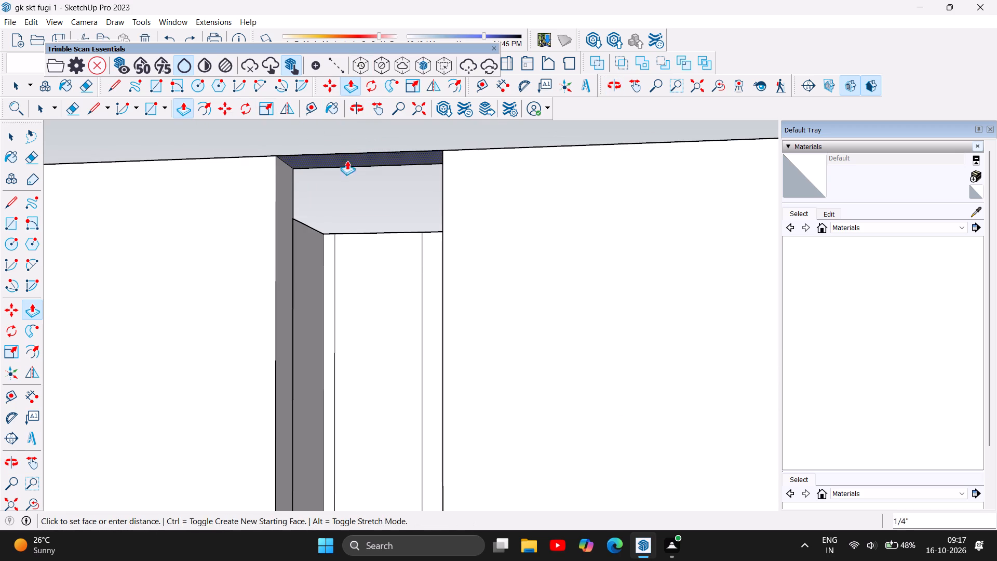
{"action": "type", "text": "3'"}
{"action": "key", "text": "Return"}
Push/Pull the base of the same narrow middle opening up 6' to form its high window sill.
{"action": "scroll", "coordinate": [383, 258], "scroll_direction": "down", "scroll_amount": 4}
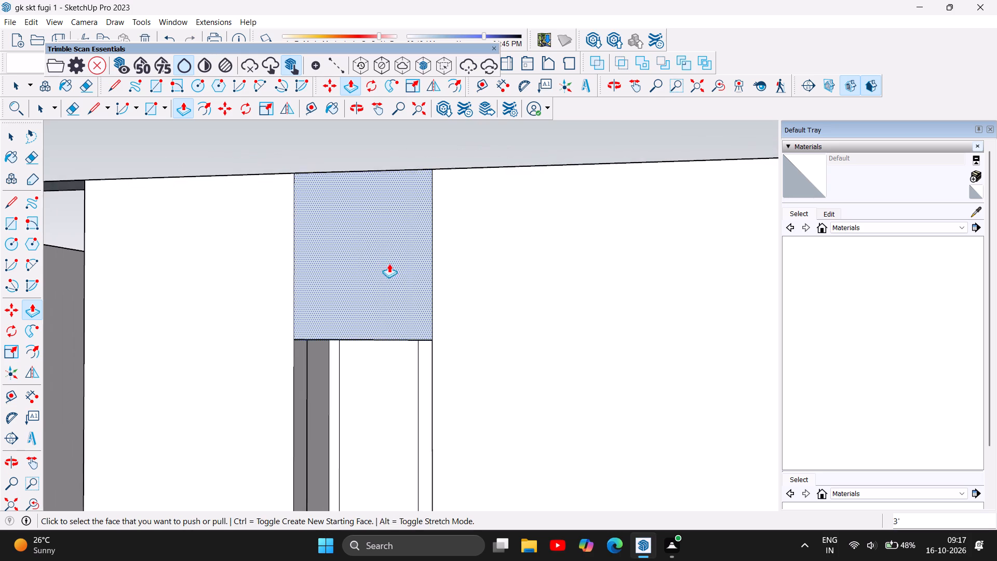
{"action": "scroll", "coordinate": [444, 237], "scroll_direction": "down", "scroll_amount": 14}
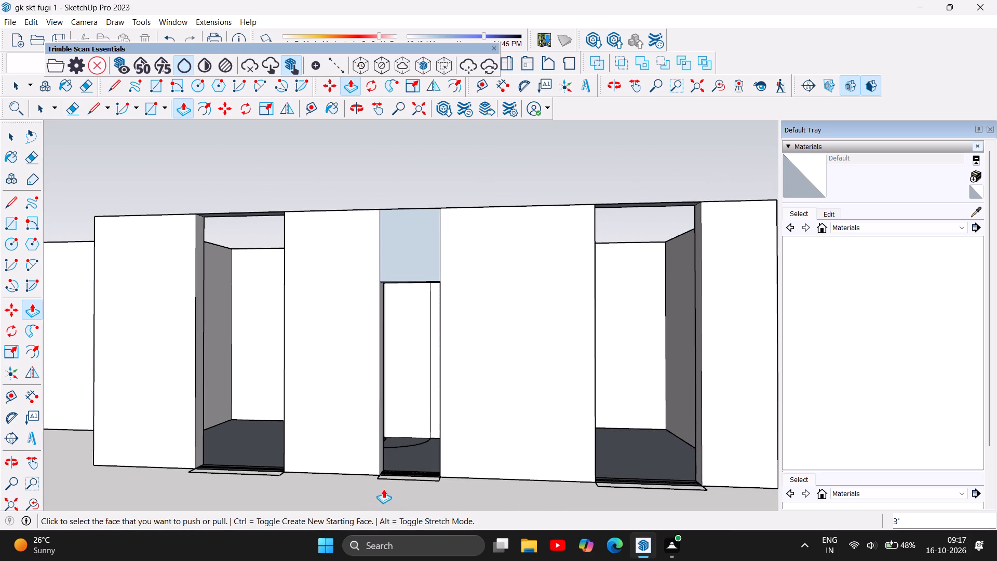
{"action": "scroll", "coordinate": [400, 484], "scroll_direction": "up", "scroll_amount": 11}
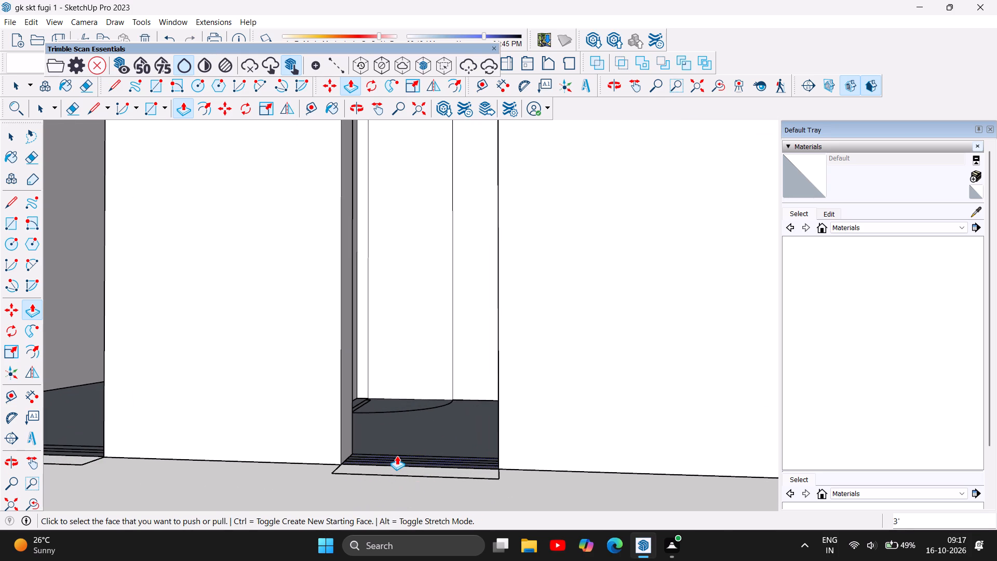
{"action": "left_click", "coordinate": [396, 456]}
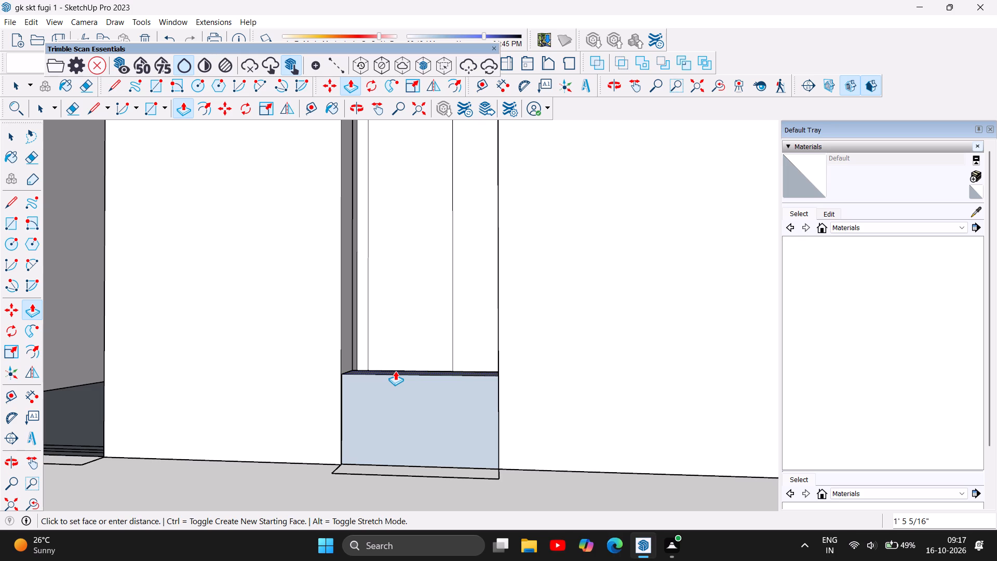
{"action": "type", "text": "6'"}
{"action": "key", "text": "Return"}
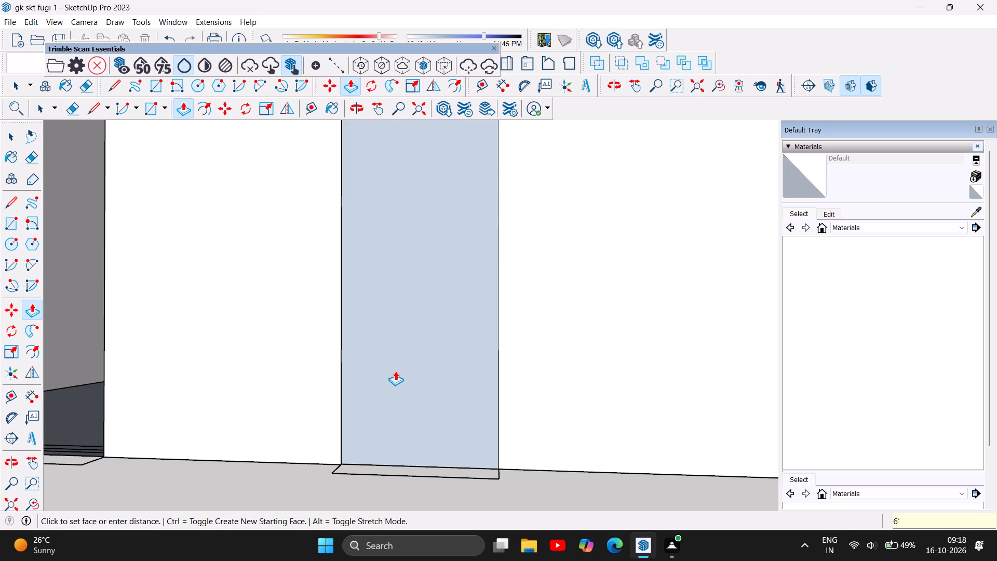
Examine the facade, the side walls and the rooms from above for wall sections that are still open or missing.
{"action": "scroll", "coordinate": [366, 434], "scroll_direction": "down", "scroll_amount": 5}
{"action": "scroll", "coordinate": [589, 401], "scroll_direction": "down", "scroll_amount": 5}
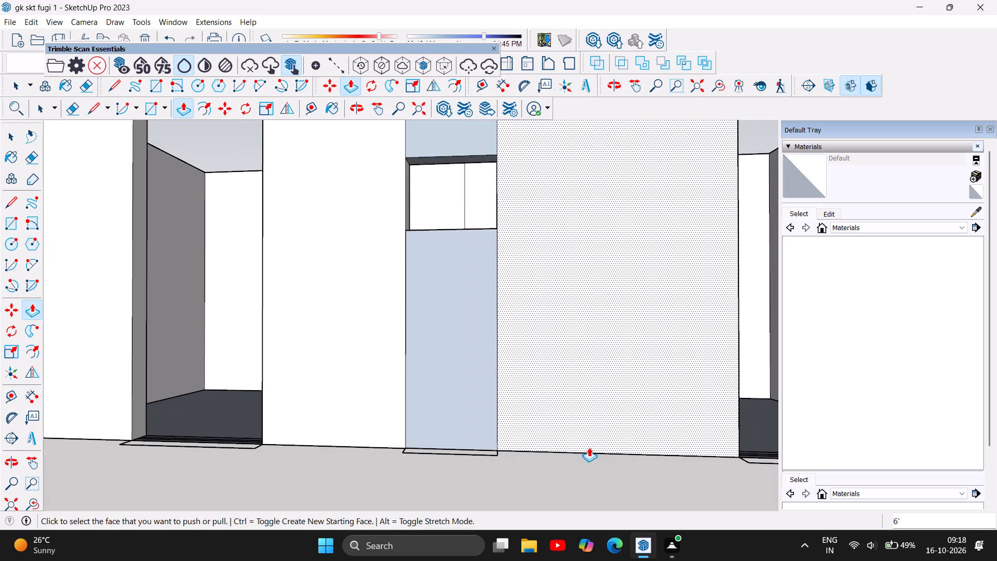
{"action": "scroll", "coordinate": [589, 447], "scroll_direction": "down", "scroll_amount": 11}
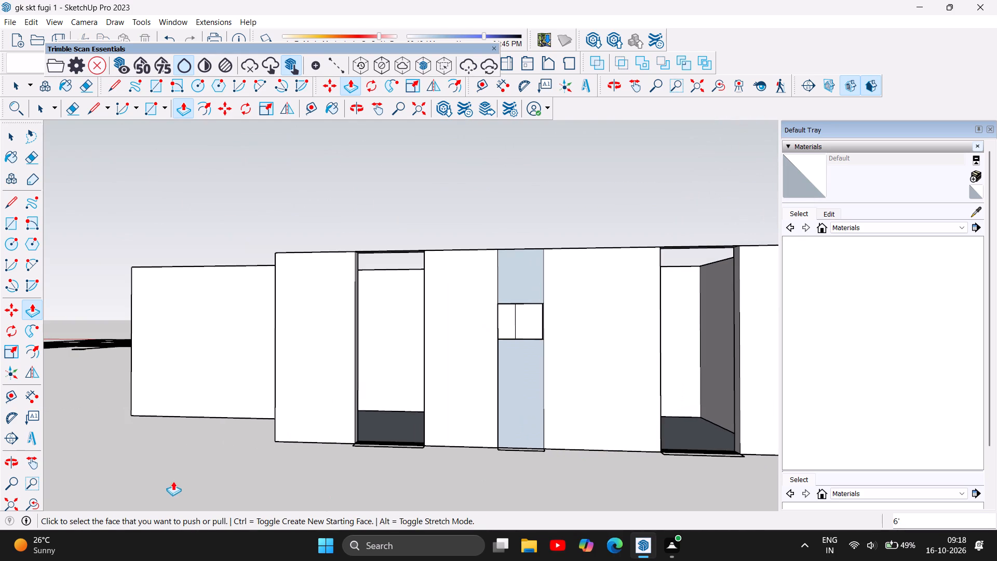
{"action": "scroll", "coordinate": [180, 457], "scroll_direction": "down", "scroll_amount": 6}
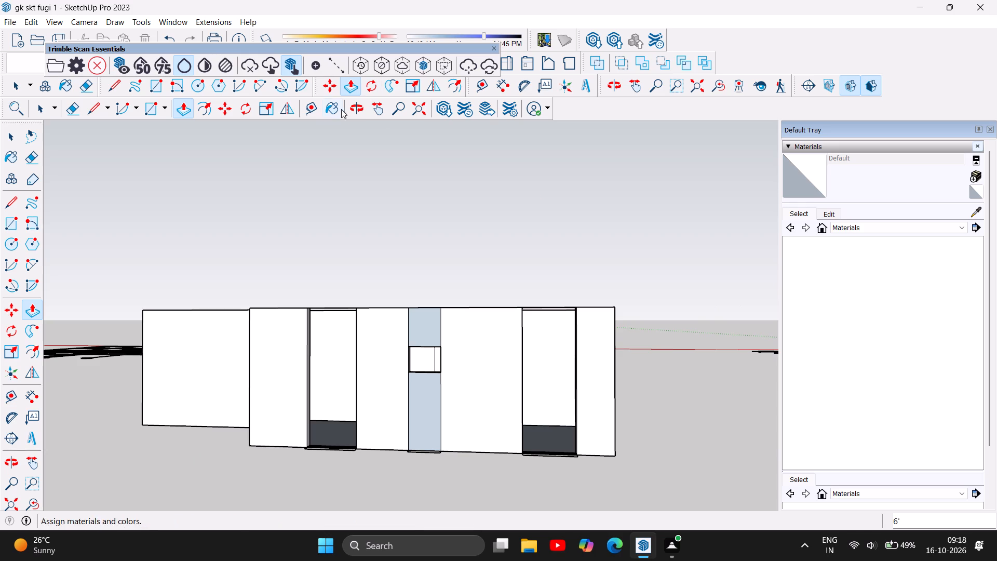
{"action": "left_click", "coordinate": [353, 105]}
{"action": "left_click_drag", "start_coordinate": [453, 223], "coordinate": [491, 322]}
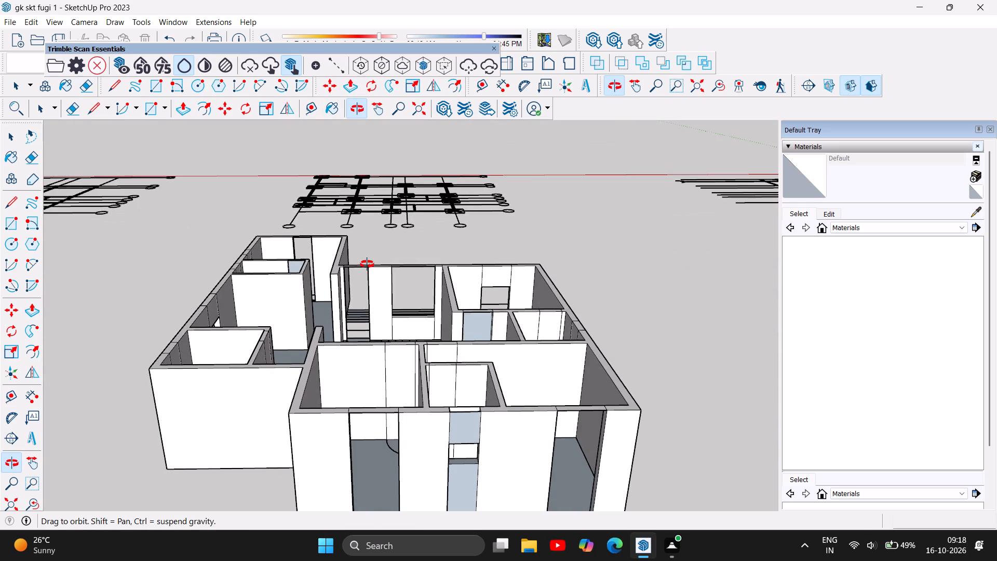
{"action": "scroll", "coordinate": [367, 264], "scroll_direction": "down", "scroll_amount": 5}
{"action": "left_click_drag", "start_coordinate": [480, 355], "coordinate": [282, 367]}
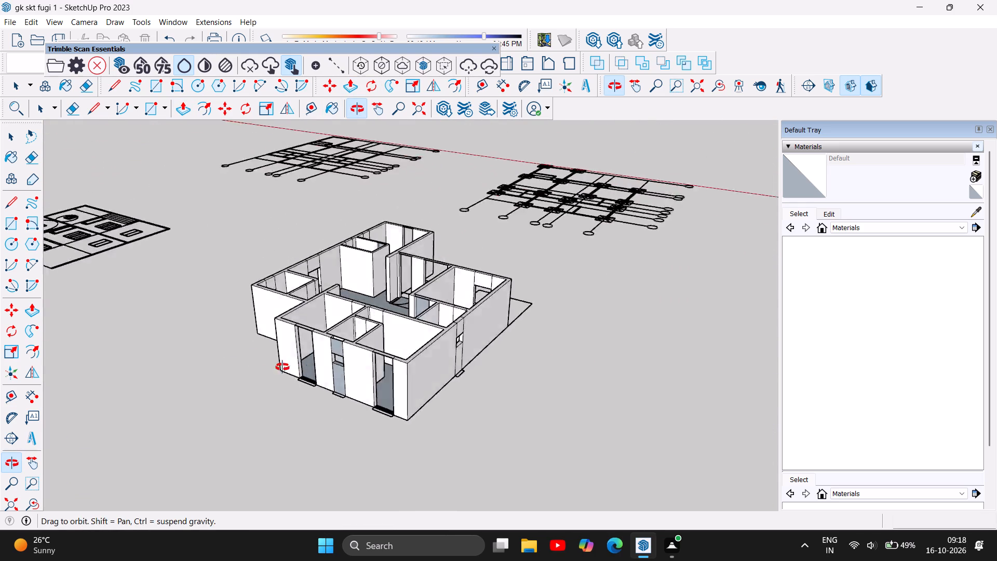
{"action": "left_click_drag", "start_coordinate": [282, 367], "coordinate": [123, 367]}
{"action": "scroll", "coordinate": [311, 279], "scroll_direction": "up", "scroll_amount": 6}
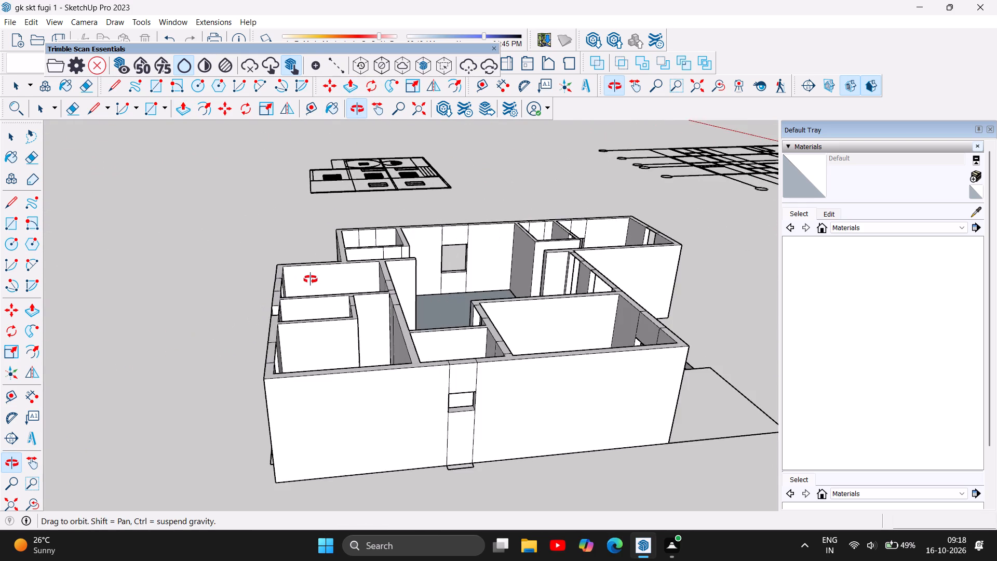
{"action": "scroll", "coordinate": [317, 313], "scroll_direction": "up", "scroll_amount": 8}
{"action": "left_click_drag", "start_coordinate": [316, 332], "coordinate": [222, 332]}
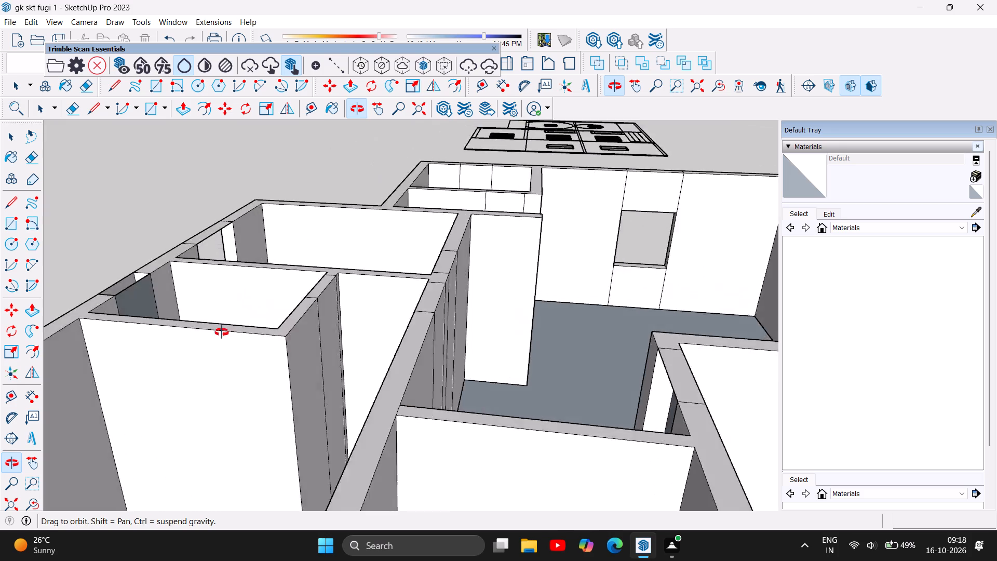
{"action": "left_click_drag", "start_coordinate": [222, 332], "coordinate": [190, 420]}
{"action": "scroll", "coordinate": [293, 368], "scroll_direction": "down", "scroll_amount": 4}
{"action": "left_click_drag", "start_coordinate": [247, 367], "coordinate": [182, 364]}
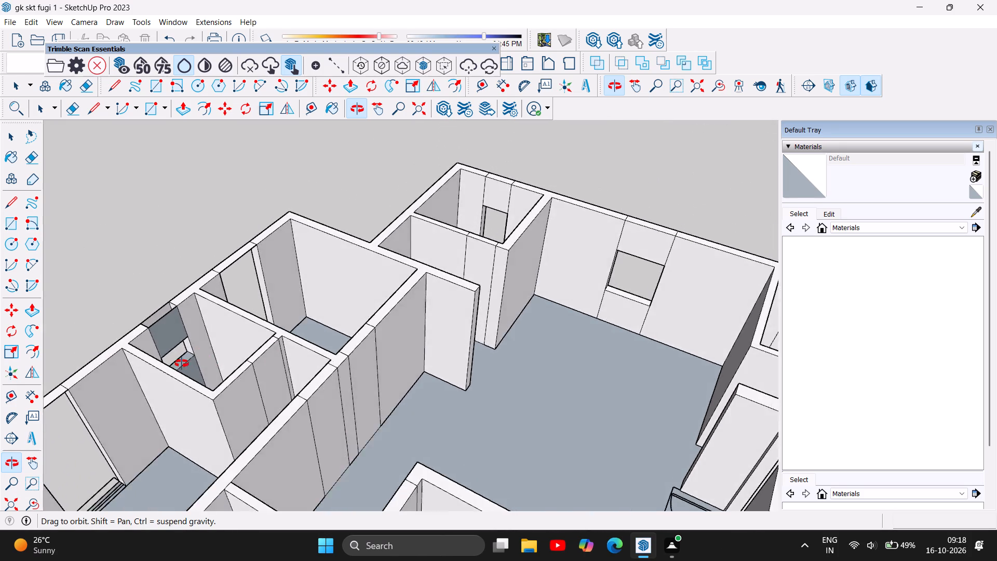
{"action": "left_click_drag", "start_coordinate": [182, 364], "coordinate": [99, 344]}
{"action": "left_click_drag", "start_coordinate": [362, 260], "coordinate": [225, 328]}
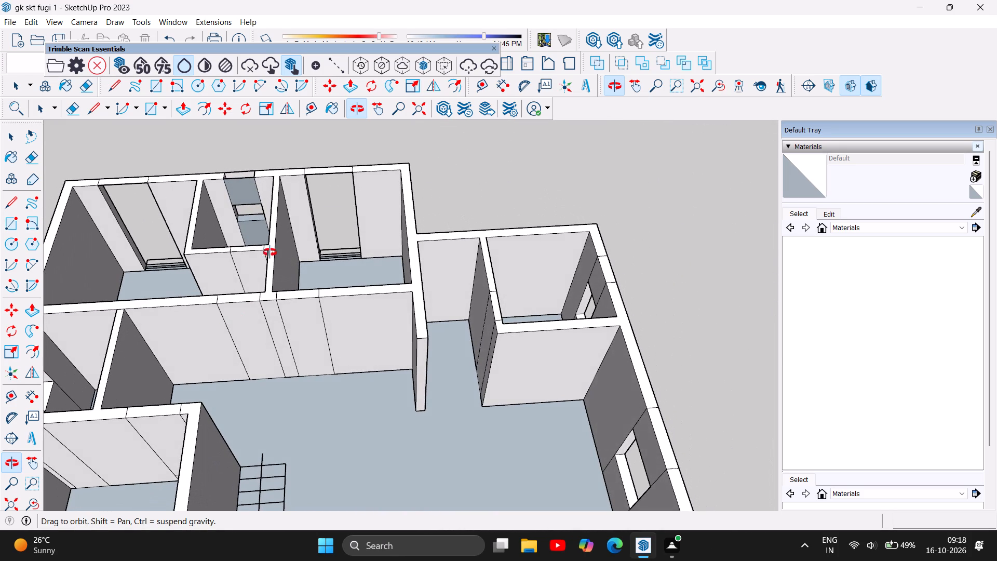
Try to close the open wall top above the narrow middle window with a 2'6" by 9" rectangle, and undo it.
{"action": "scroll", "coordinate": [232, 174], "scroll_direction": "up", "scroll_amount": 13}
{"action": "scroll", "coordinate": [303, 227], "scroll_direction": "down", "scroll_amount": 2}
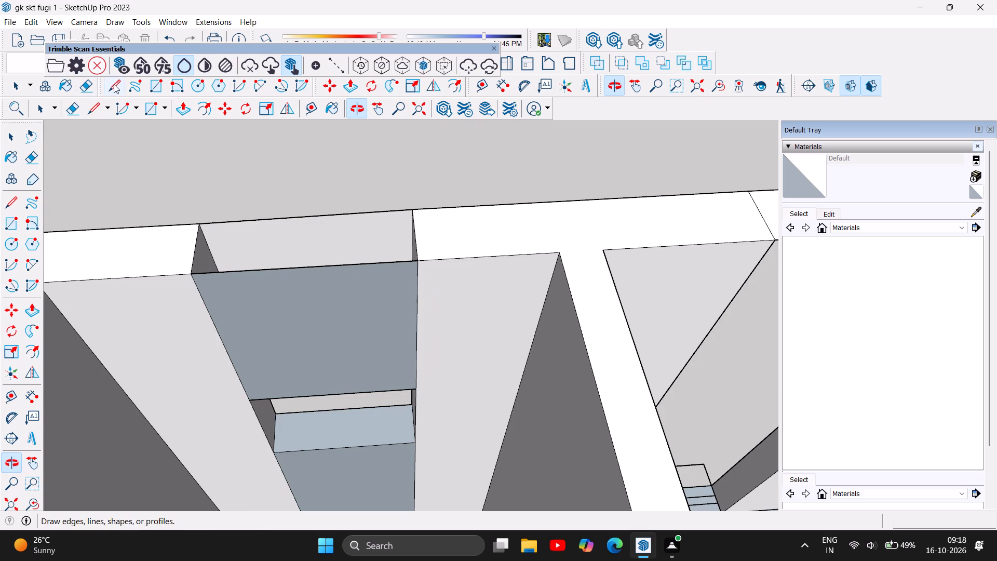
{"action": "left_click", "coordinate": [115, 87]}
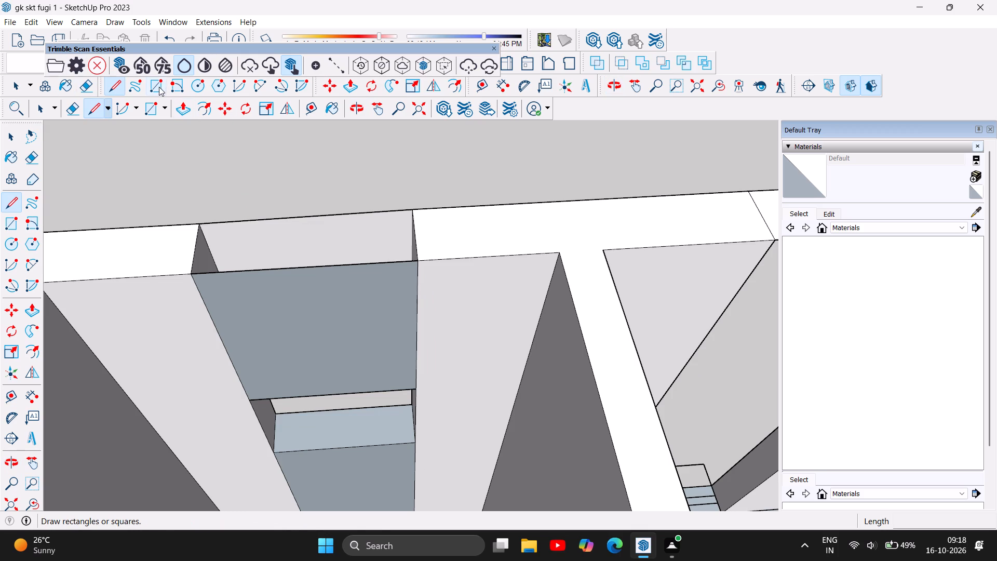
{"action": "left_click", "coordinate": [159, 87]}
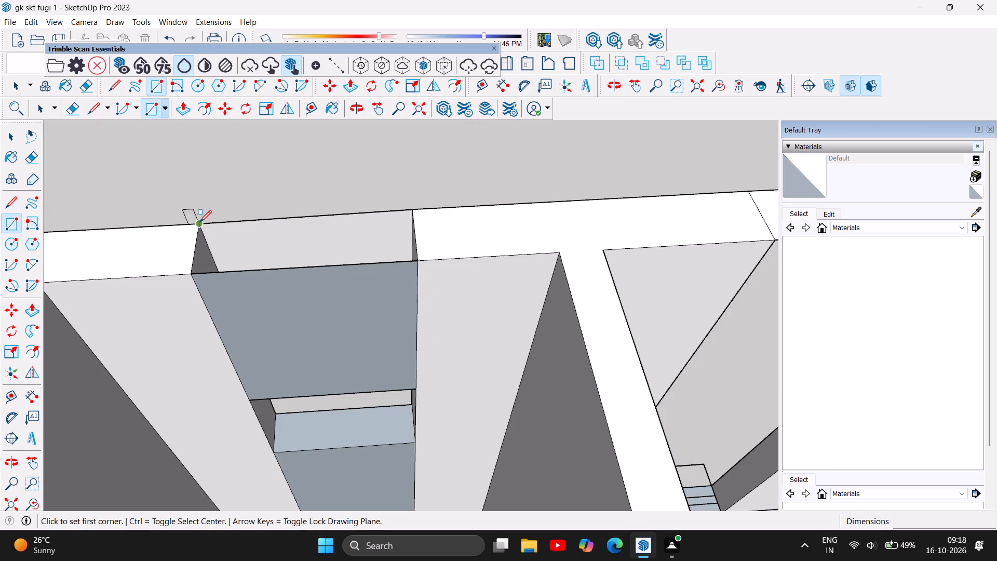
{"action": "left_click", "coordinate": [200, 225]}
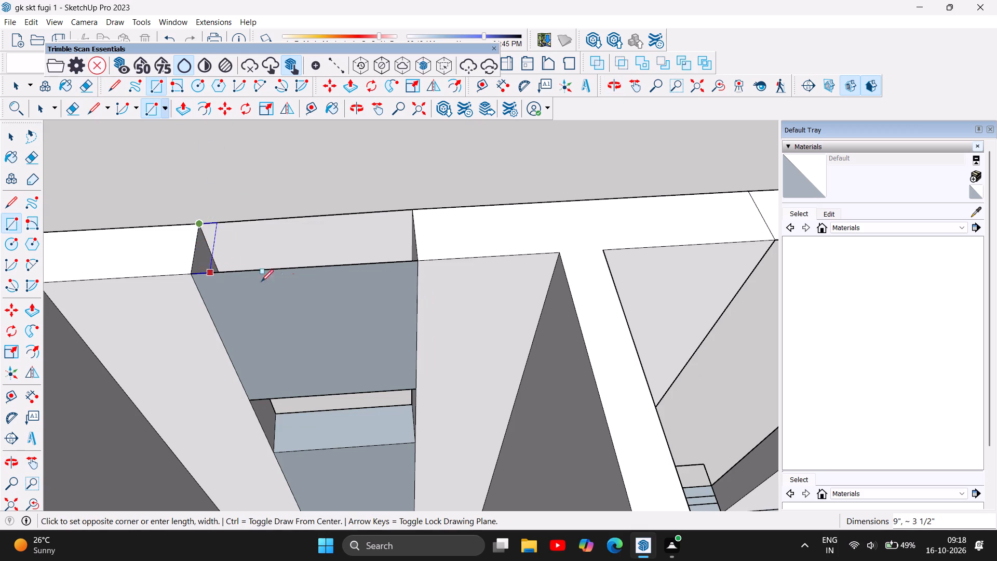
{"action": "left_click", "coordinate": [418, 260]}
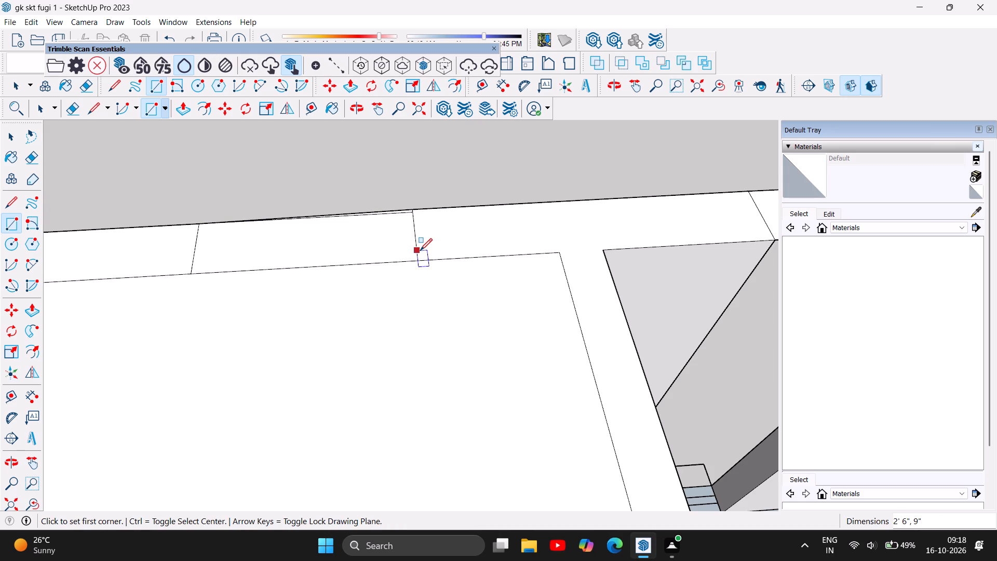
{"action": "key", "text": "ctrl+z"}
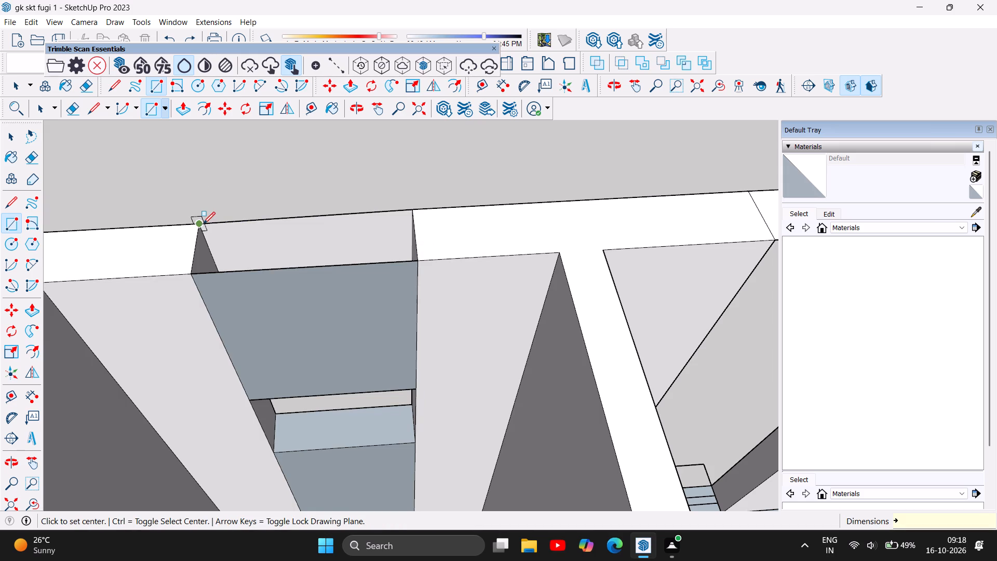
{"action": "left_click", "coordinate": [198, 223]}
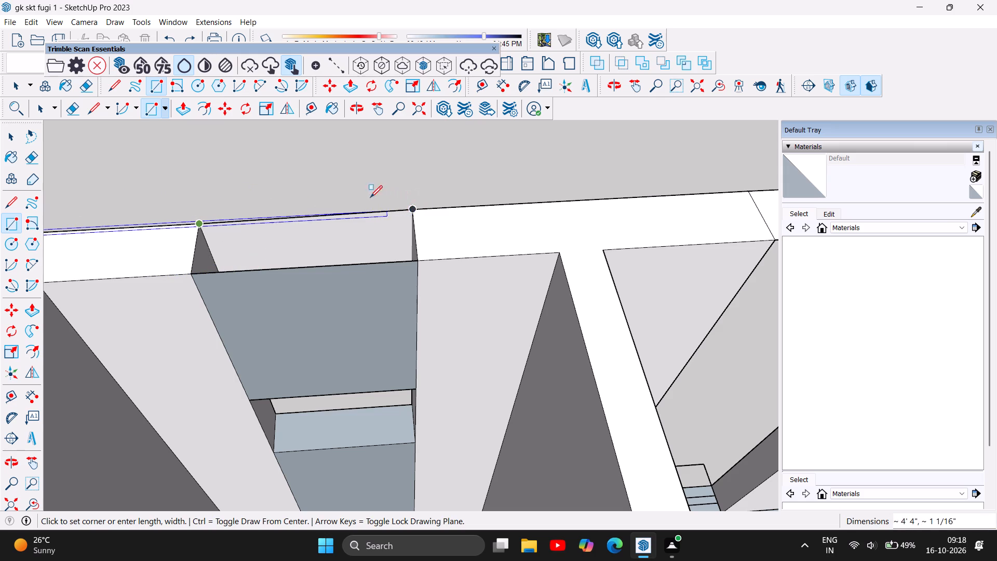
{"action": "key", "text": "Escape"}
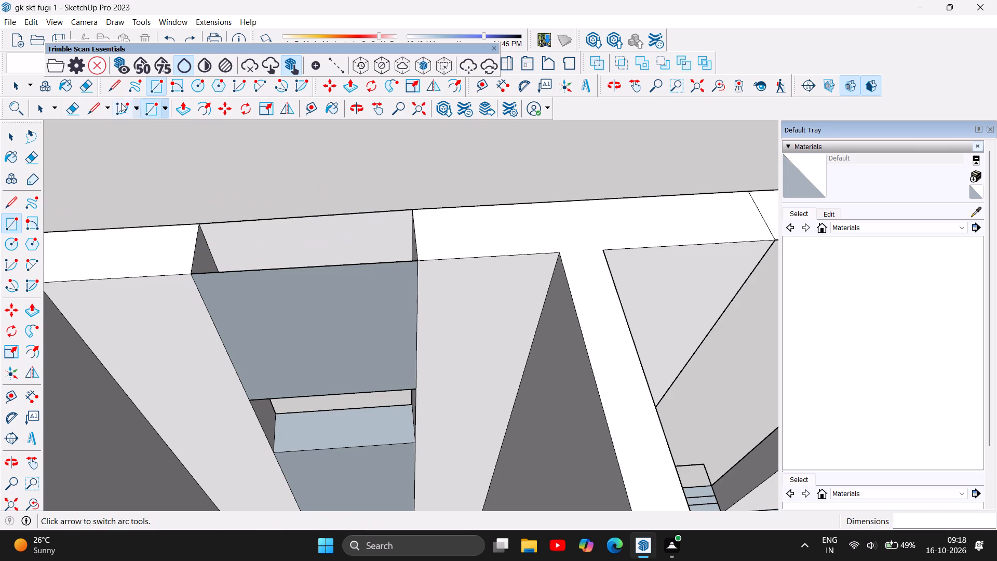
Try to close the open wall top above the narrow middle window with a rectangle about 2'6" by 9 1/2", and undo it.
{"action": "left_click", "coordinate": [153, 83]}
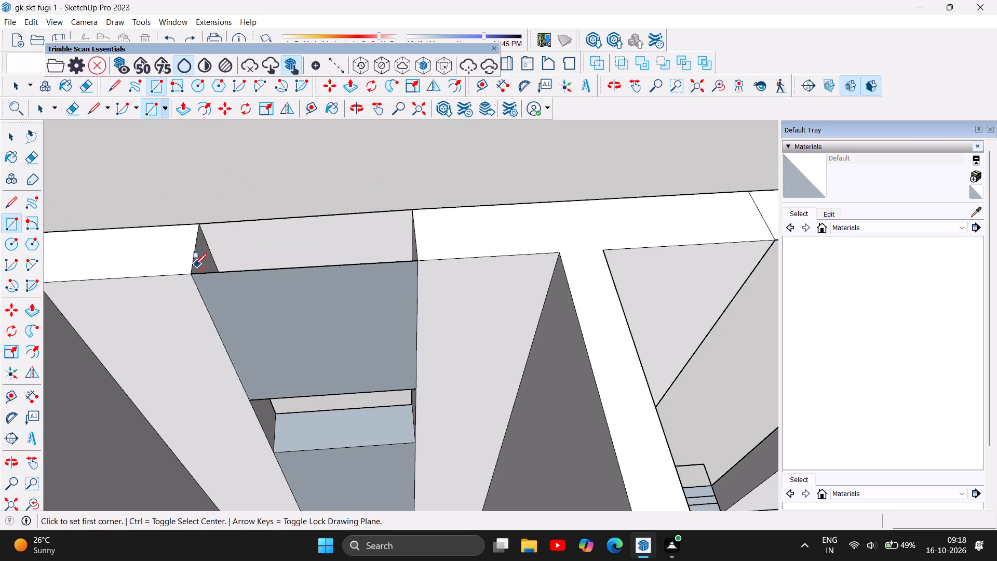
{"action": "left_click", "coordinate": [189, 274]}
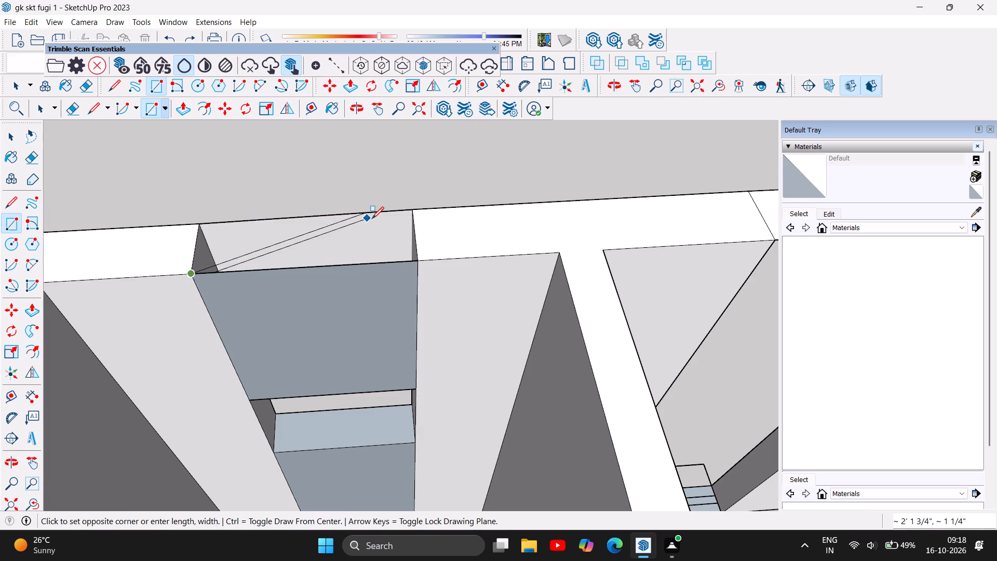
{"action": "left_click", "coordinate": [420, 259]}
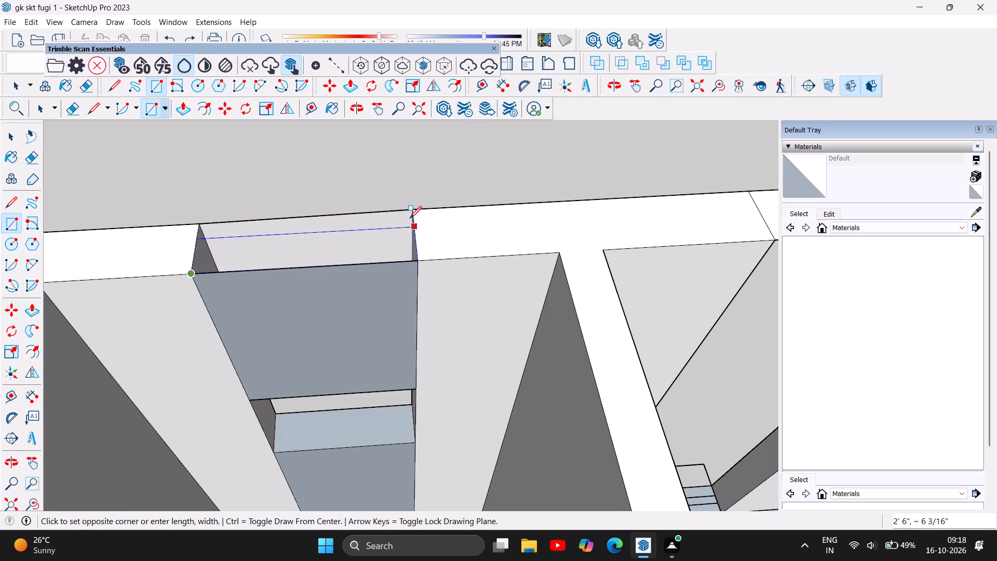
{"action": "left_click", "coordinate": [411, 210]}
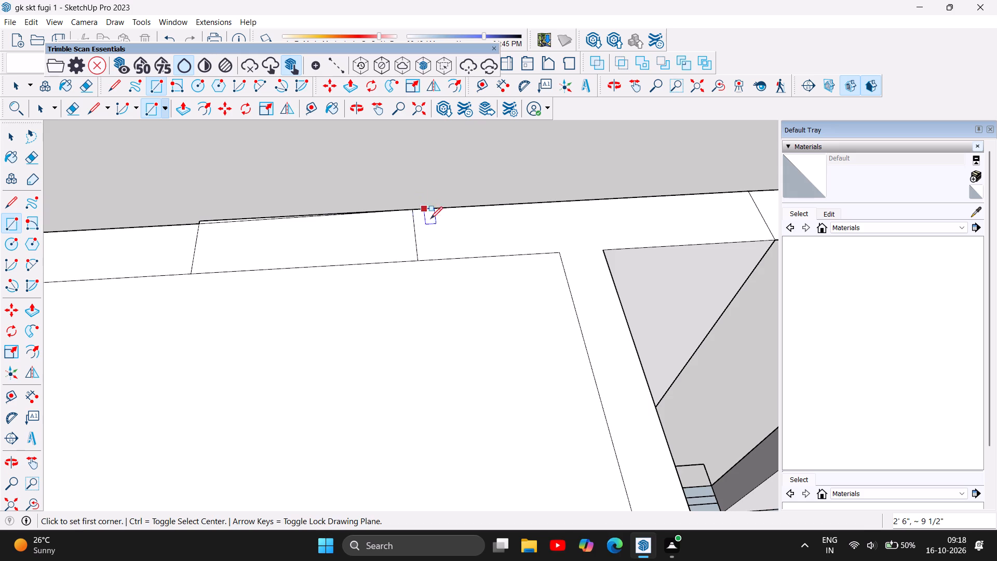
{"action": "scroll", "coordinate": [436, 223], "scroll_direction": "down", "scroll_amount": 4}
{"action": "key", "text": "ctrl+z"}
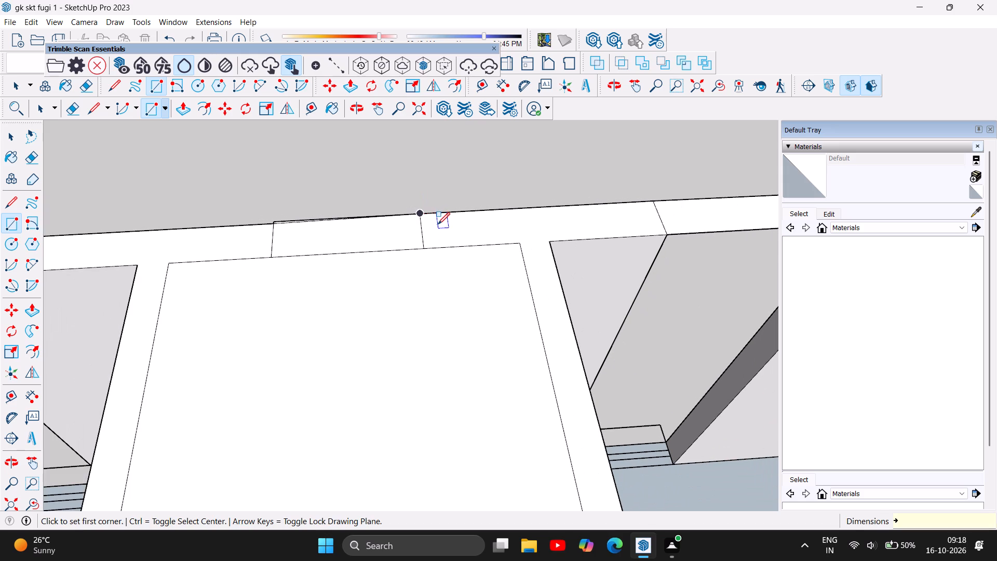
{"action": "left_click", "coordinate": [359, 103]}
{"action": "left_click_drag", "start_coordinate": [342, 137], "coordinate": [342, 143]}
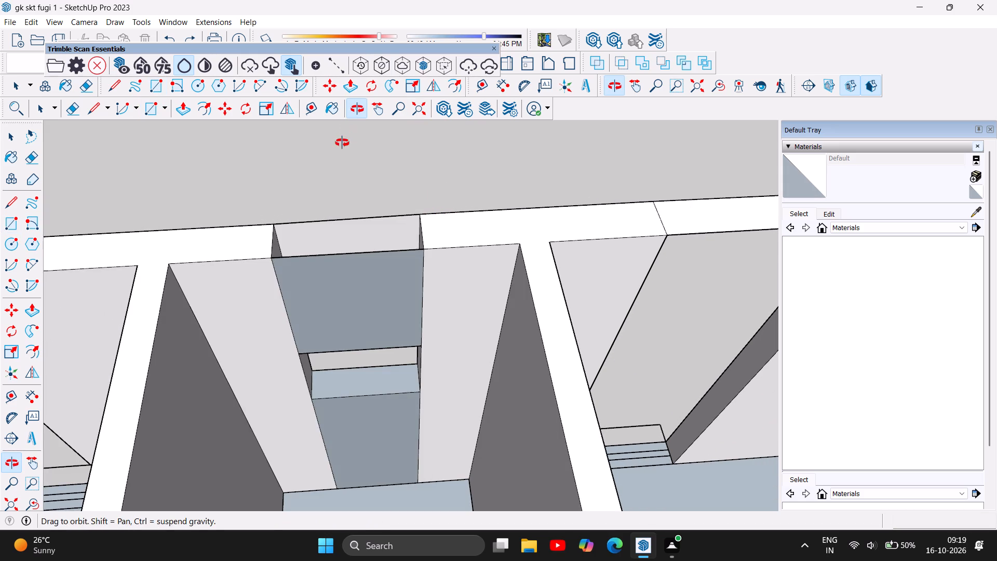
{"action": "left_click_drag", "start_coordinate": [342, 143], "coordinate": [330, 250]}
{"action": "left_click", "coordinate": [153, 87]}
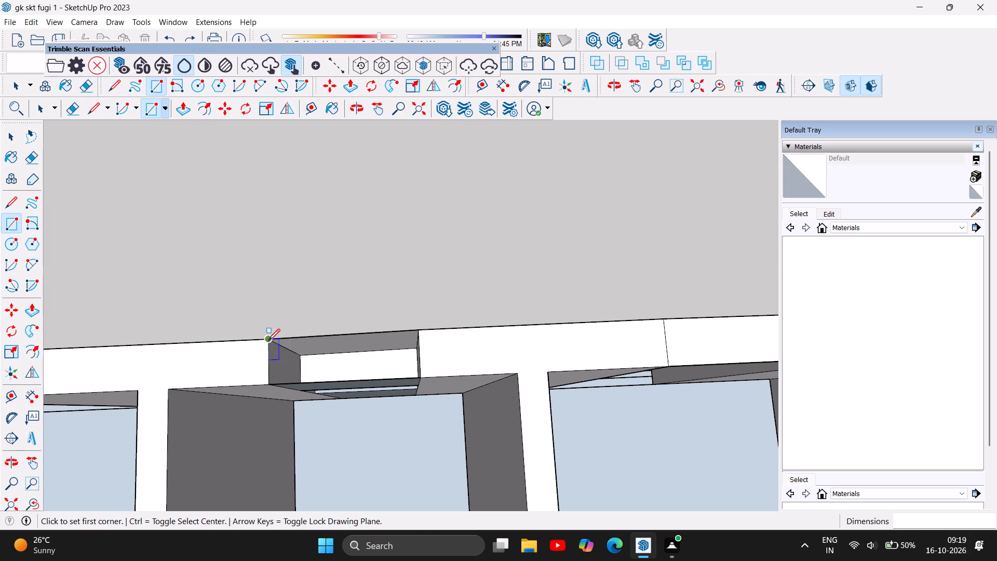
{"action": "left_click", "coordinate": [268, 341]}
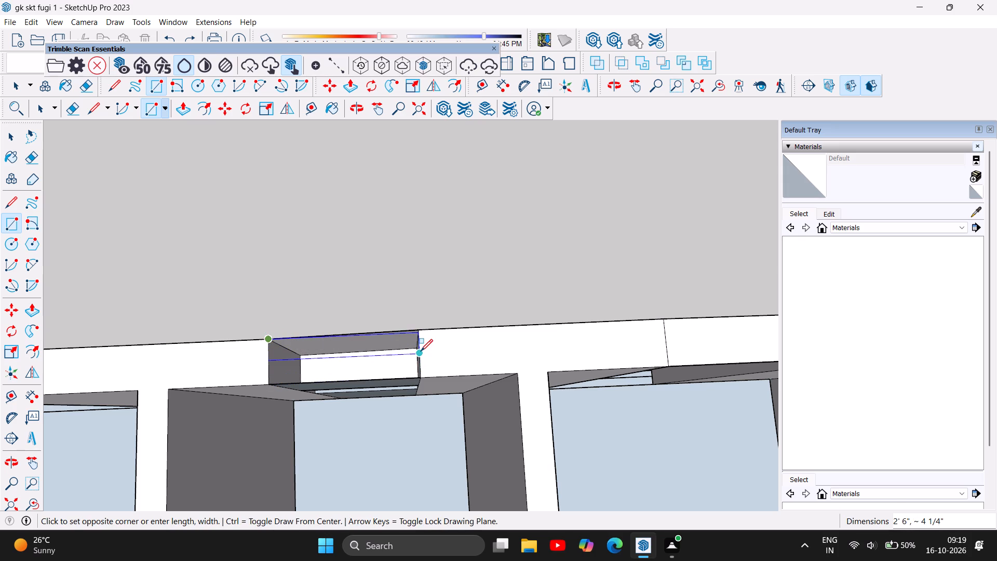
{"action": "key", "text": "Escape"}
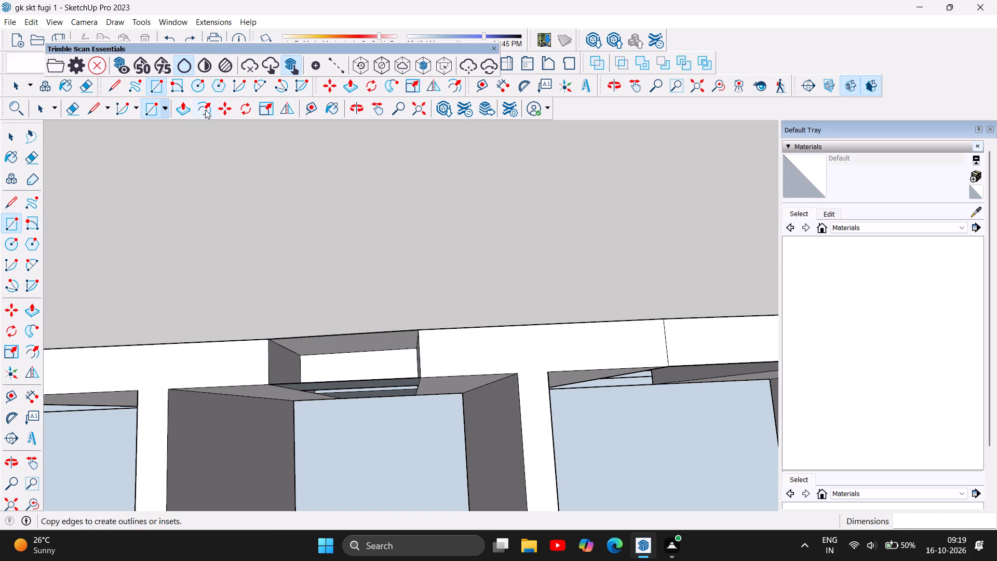
Draw a 2'6" by 9" rectangle across the open wall top above the narrow middle window.
{"action": "left_click", "coordinate": [157, 85]}
{"action": "scroll", "coordinate": [419, 435], "scroll_direction": "up", "scroll_amount": 2}
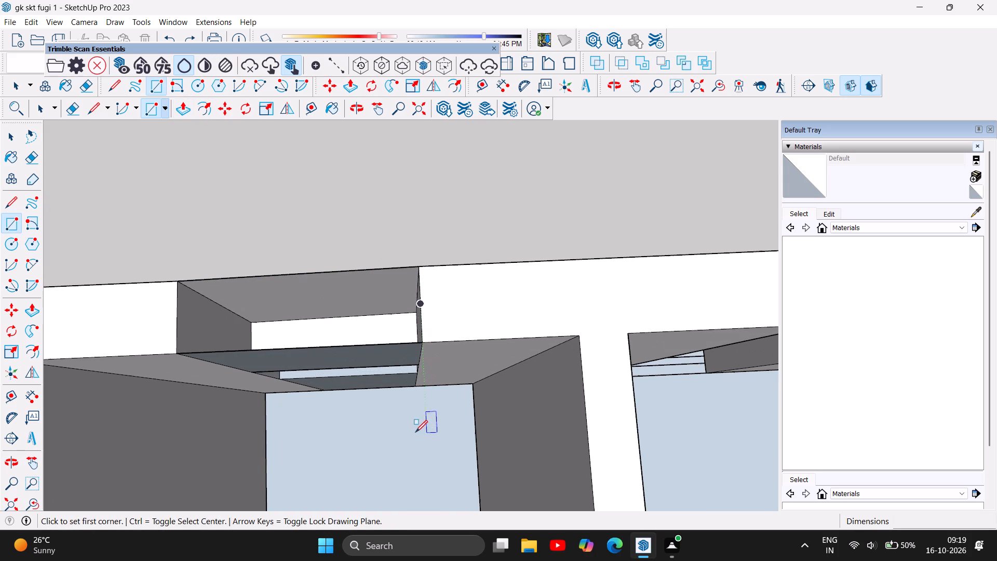
{"action": "left_click", "coordinate": [178, 281]}
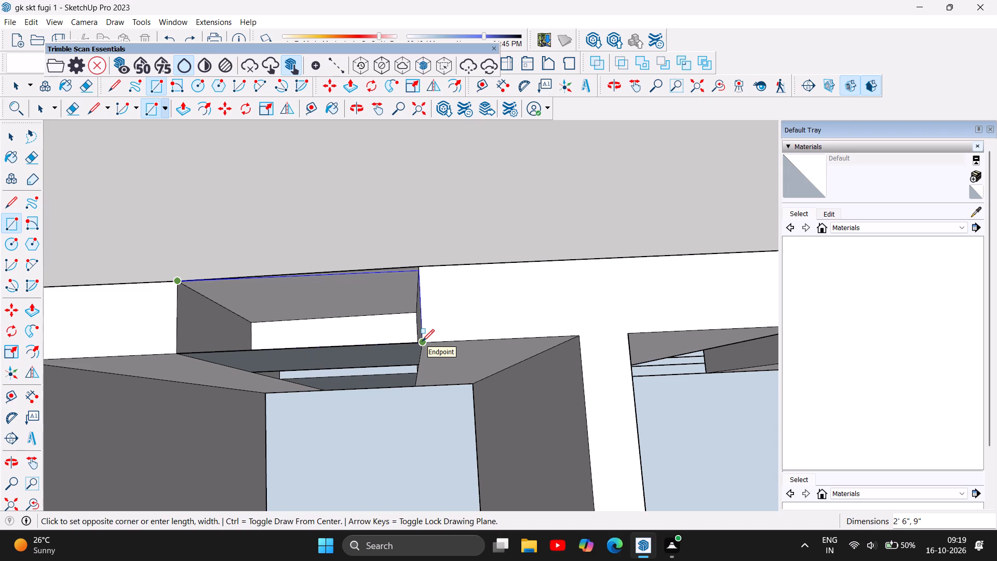
{"action": "scroll", "coordinate": [422, 341], "scroll_direction": "up", "scroll_amount": 3}
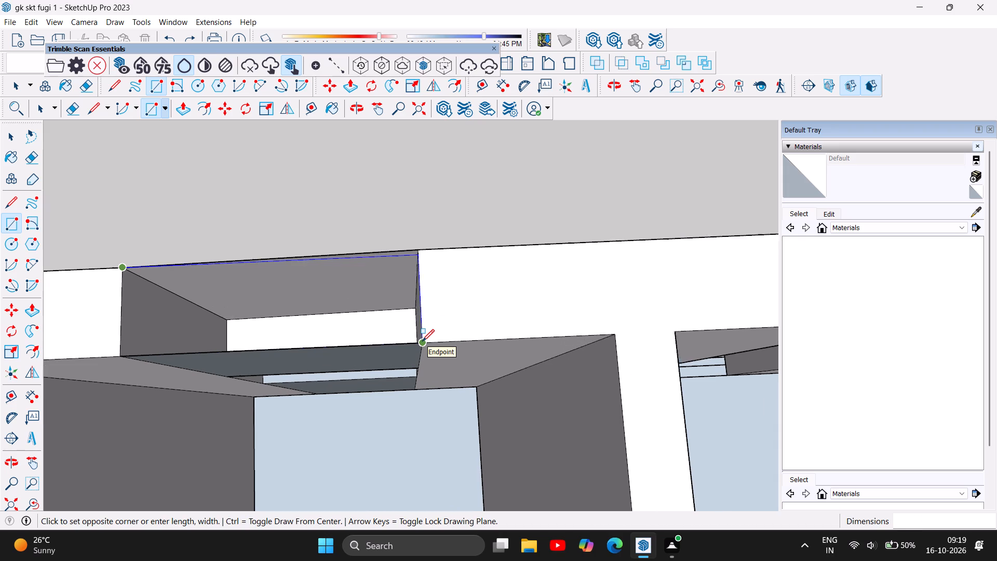
{"action": "scroll", "coordinate": [422, 341], "scroll_direction": "up", "scroll_amount": 20}
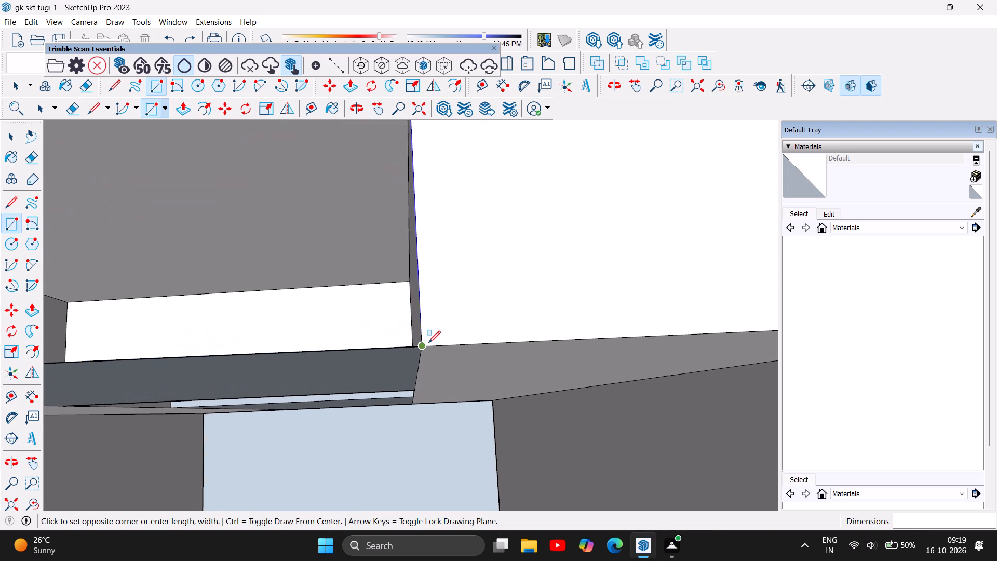
{"action": "left_click", "coordinate": [420, 347]}
{"action": "scroll", "coordinate": [441, 357], "scroll_direction": "down", "scroll_amount": 6}
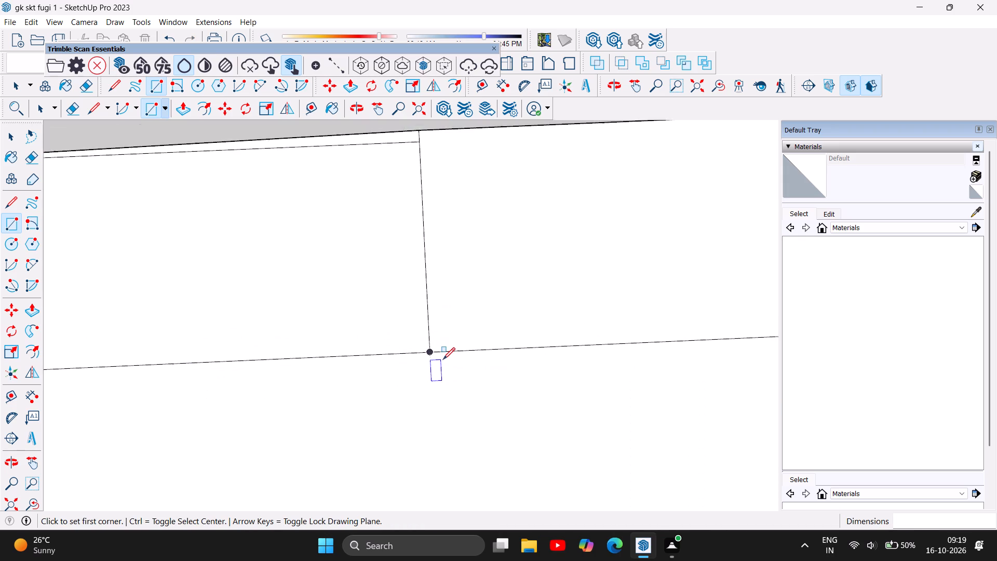
{"action": "scroll", "coordinate": [443, 359], "scroll_direction": "down", "scroll_amount": 13}
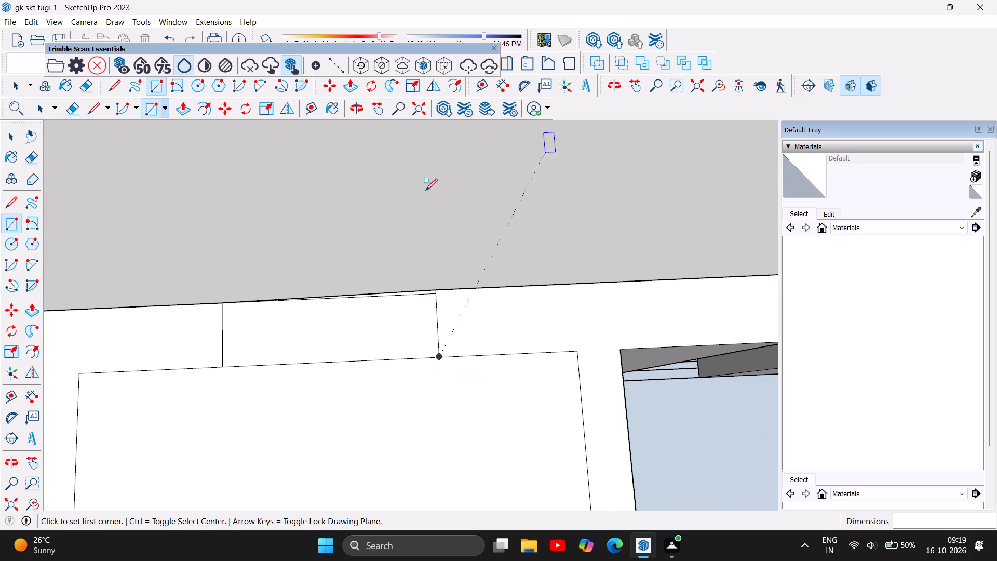
{"action": "key", "text": "Escape"}
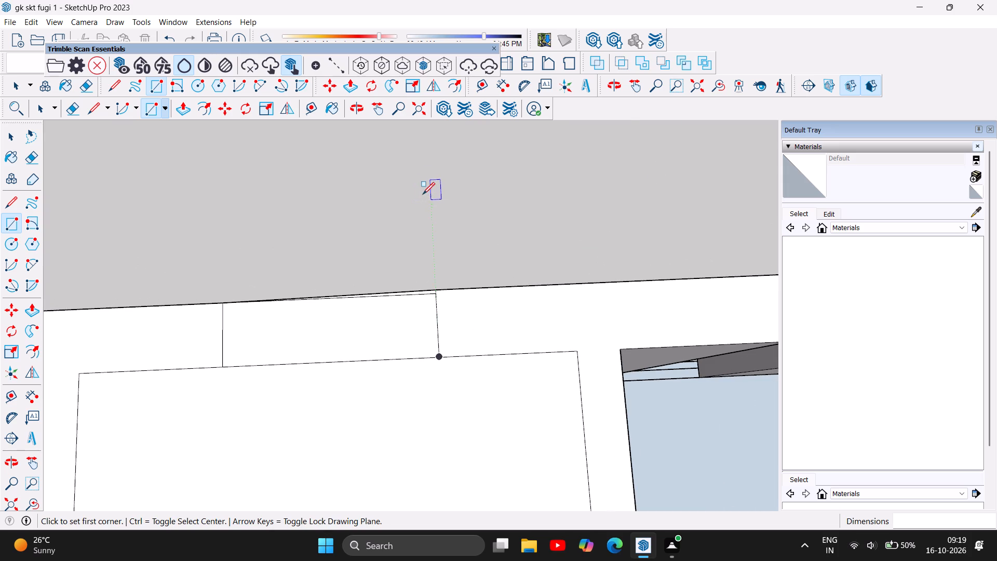
Delete the outer face of the 3' wall section above the narrow middle window on the facade.
{"action": "scroll", "coordinate": [438, 283], "scroll_direction": "down", "scroll_amount": 10}
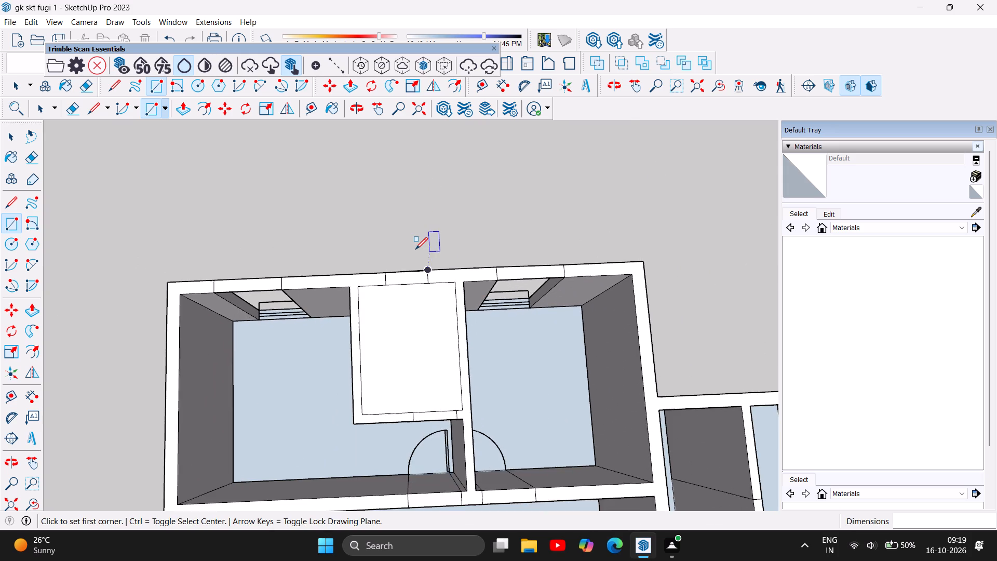
{"action": "scroll", "coordinate": [413, 246], "scroll_direction": "down", "scroll_amount": 3}
{"action": "left_click", "coordinate": [359, 103]}
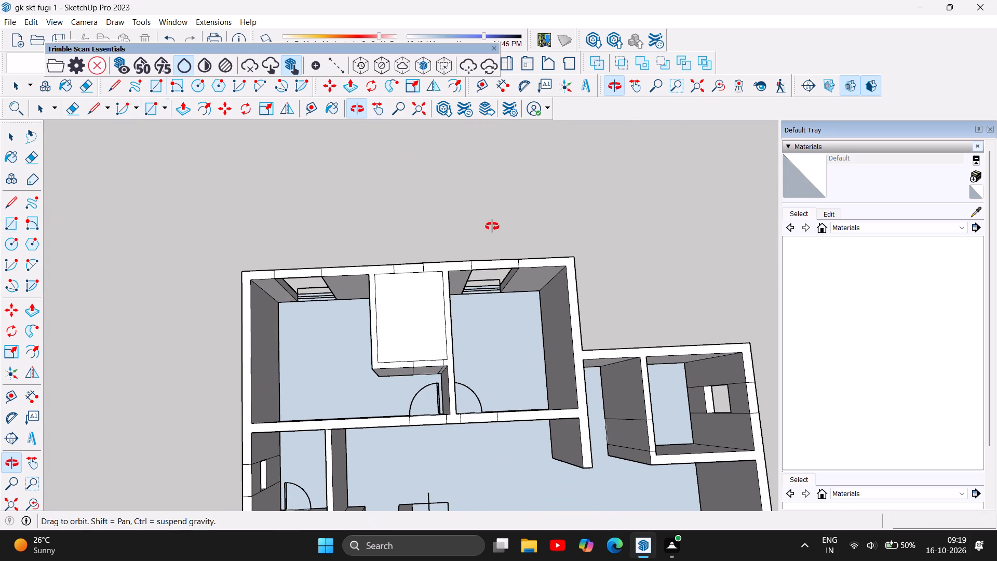
{"action": "left_click_drag", "start_coordinate": [493, 223], "coordinate": [132, 243]}
{"action": "left_click_drag", "start_coordinate": [636, 295], "coordinate": [632, 296]}
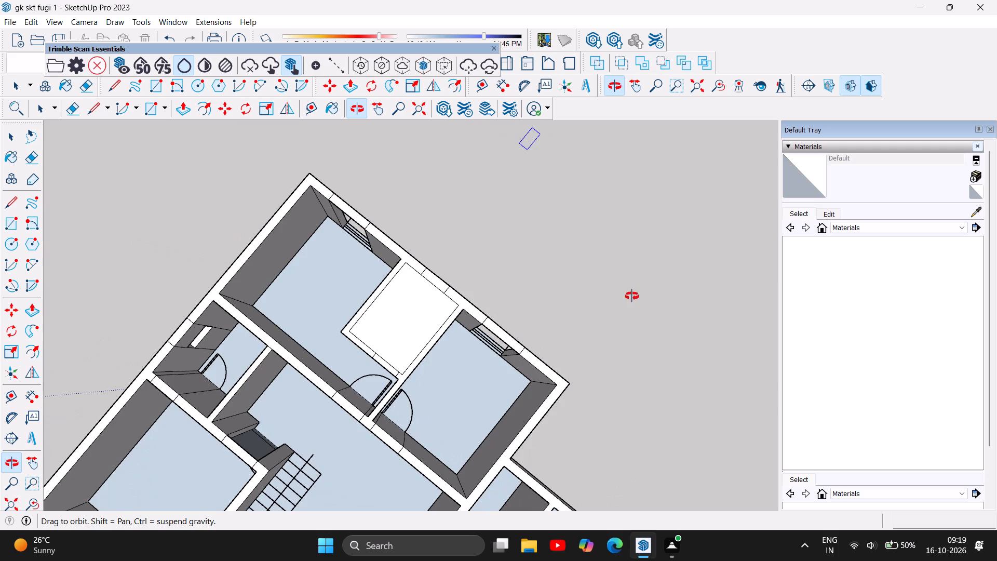
{"action": "left_click_drag", "start_coordinate": [632, 296], "coordinate": [445, 318]}
{"action": "left_click_drag", "start_coordinate": [273, 316], "coordinate": [378, 297]}
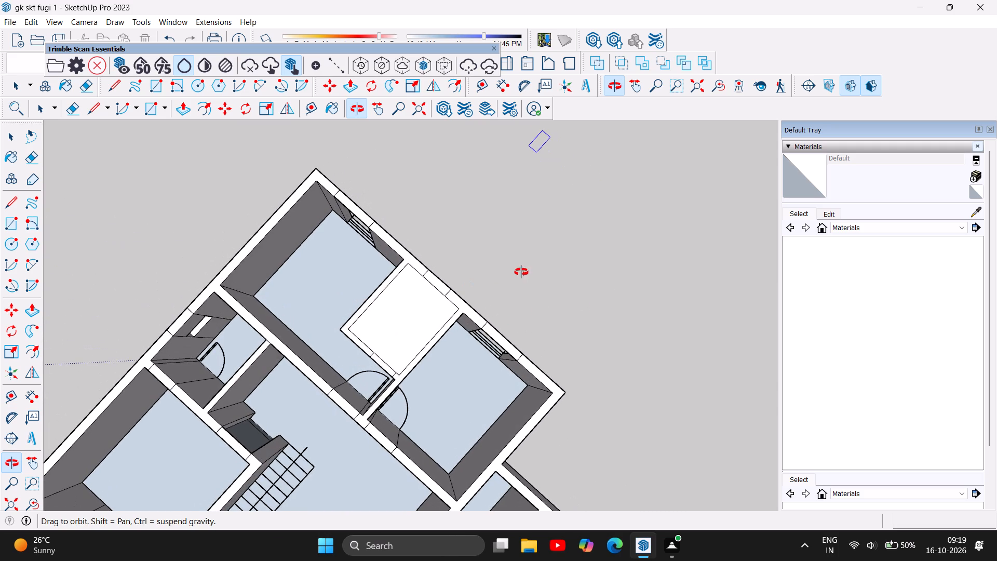
{"action": "left_click_drag", "start_coordinate": [592, 415], "coordinate": [595, 363]}
{"action": "left_click_drag", "start_coordinate": [595, 362], "coordinate": [619, 250]}
{"action": "left_click_drag", "start_coordinate": [674, 368], "coordinate": [532, 368]}
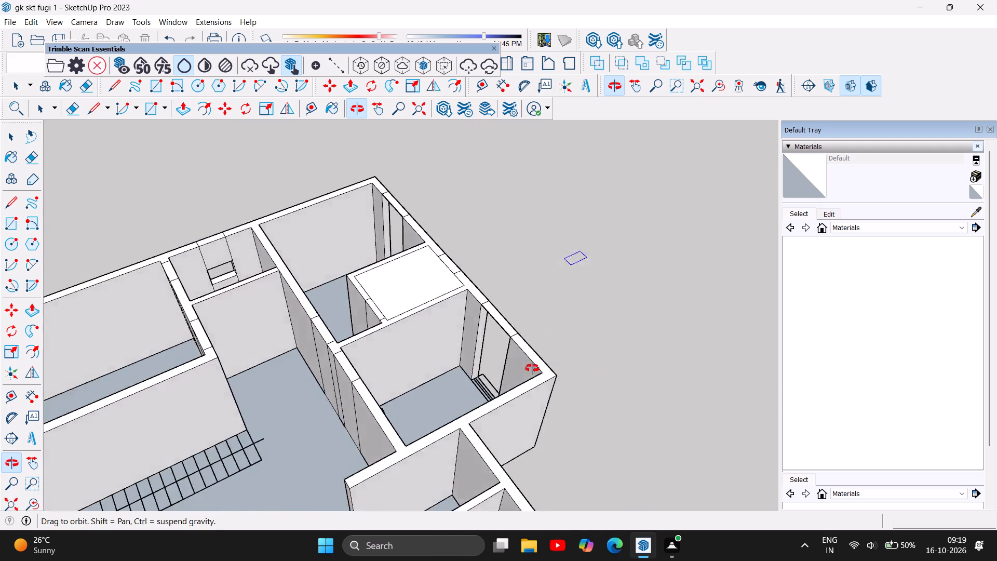
{"action": "left_click_drag", "start_coordinate": [532, 368], "coordinate": [159, 267]}
{"action": "scroll", "coordinate": [478, 328], "scroll_direction": "up", "scroll_amount": 4}
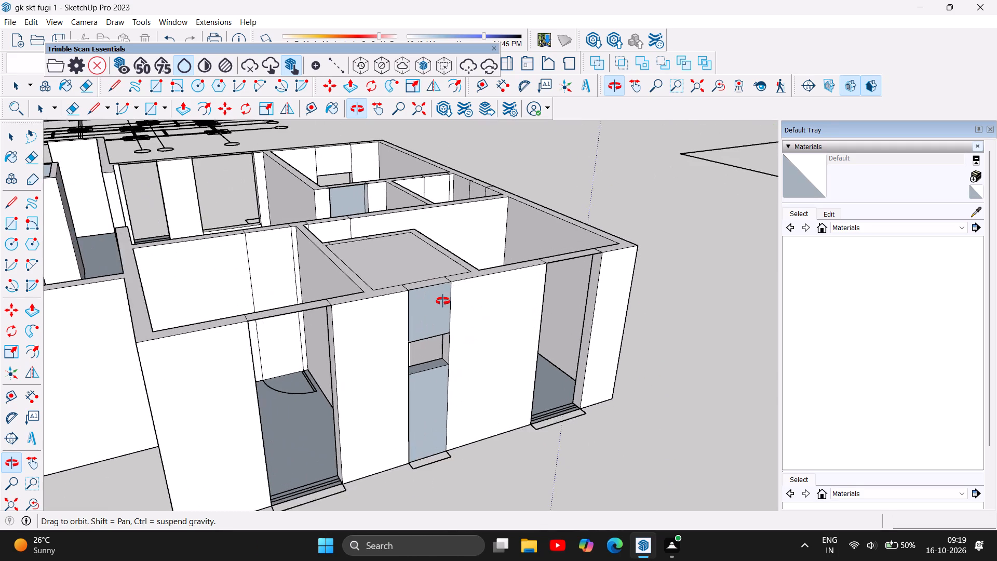
{"action": "scroll", "coordinate": [445, 300], "scroll_direction": "up", "scroll_amount": 11}
{"action": "scroll", "coordinate": [385, 277], "scroll_direction": "up", "scroll_amount": 5}
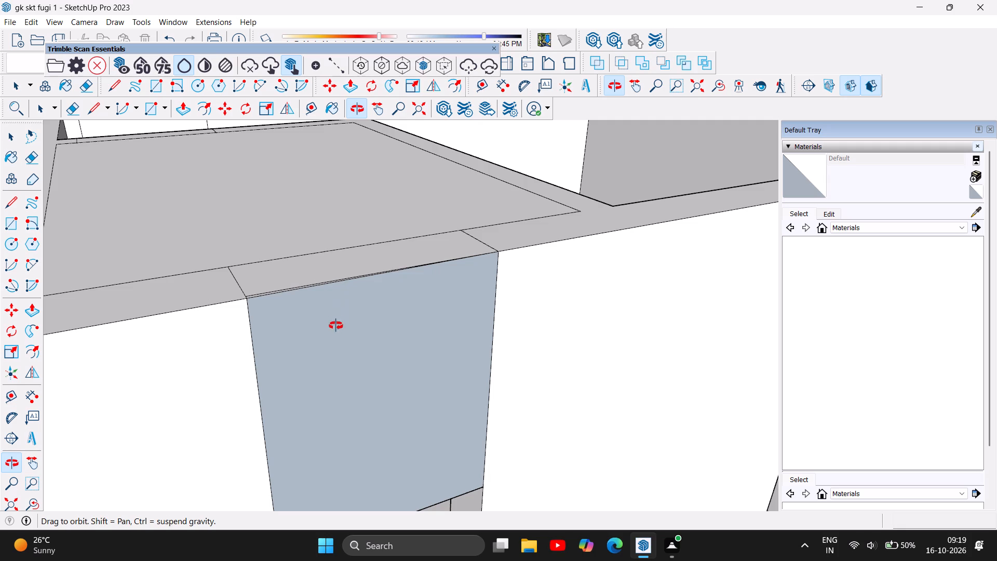
{"action": "left_click", "coordinate": [16, 138]}
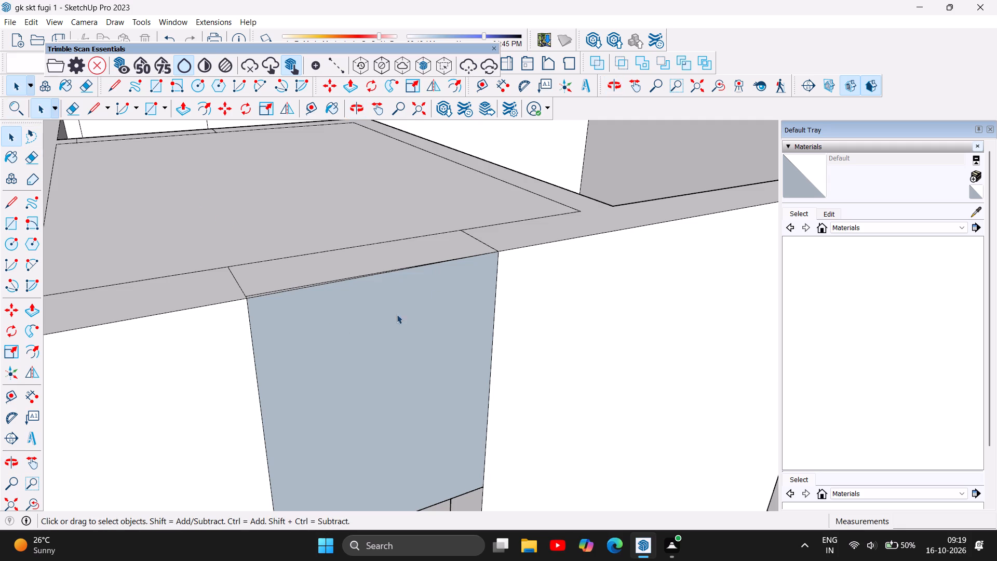
{"action": "left_click", "coordinate": [398, 332]}
{"action": "key", "text": "Delete"}
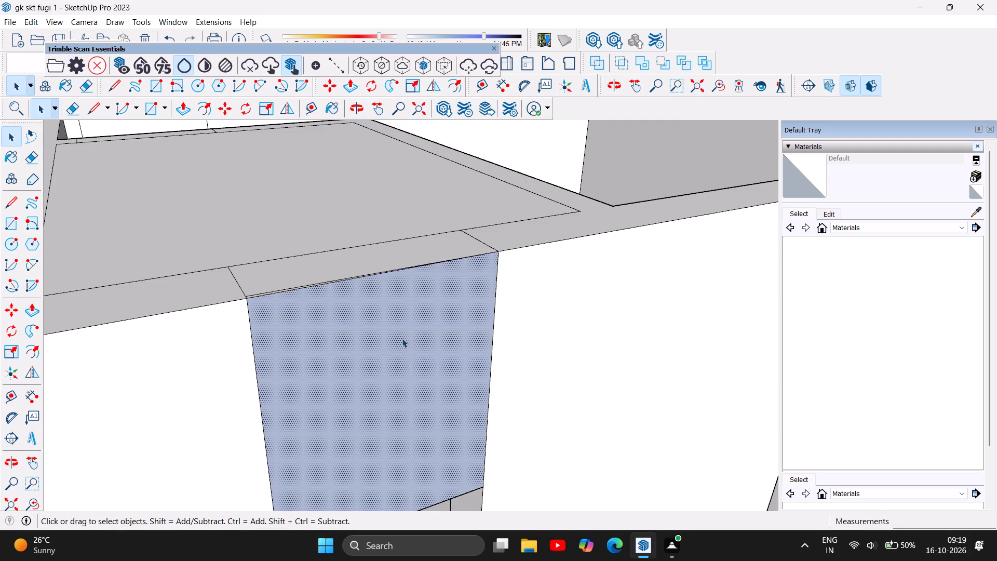
Delete the two closely spaced outer edges along the wall top above the narrow middle window.
{"action": "scroll", "coordinate": [358, 331], "scroll_direction": "down", "scroll_amount": 6}
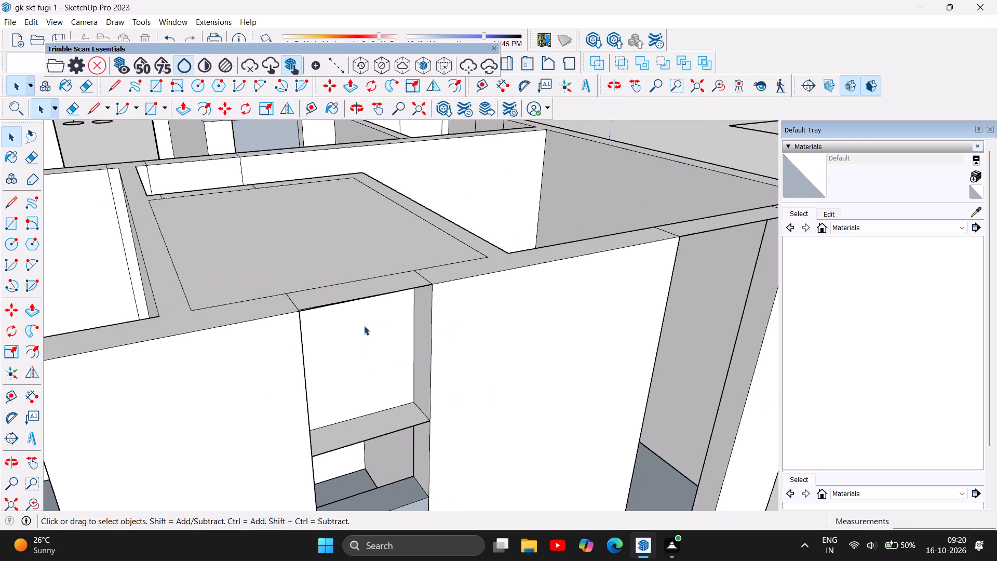
{"action": "scroll", "coordinate": [323, 313], "scroll_direction": "up", "scroll_amount": 16}
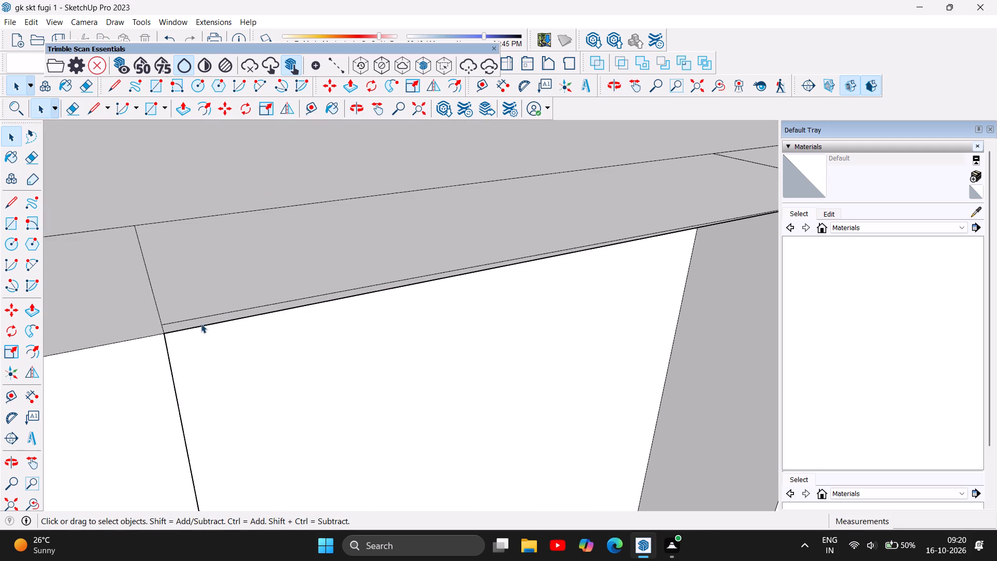
{"action": "left_click", "coordinate": [203, 327]}
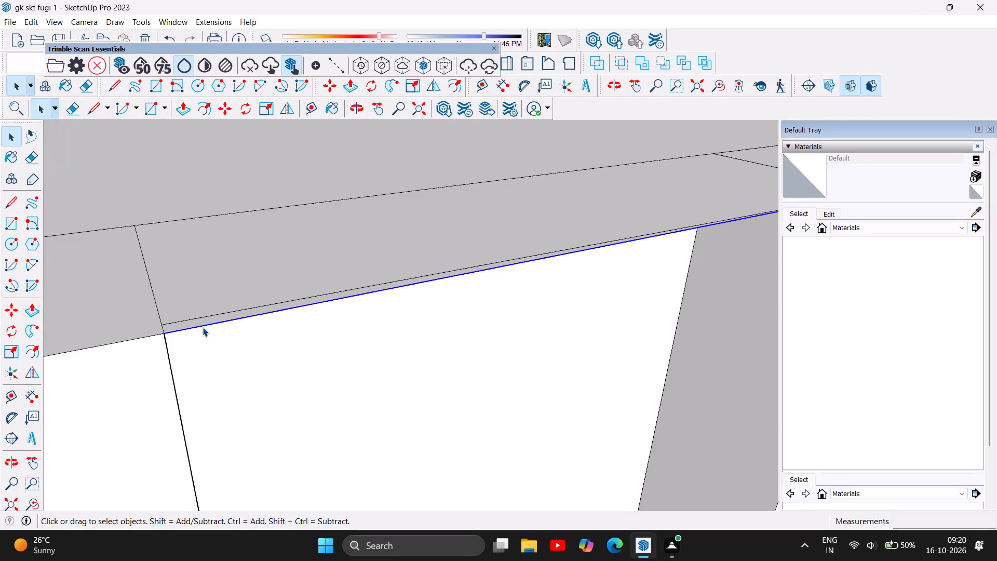
{"action": "key", "text": "Delete"}
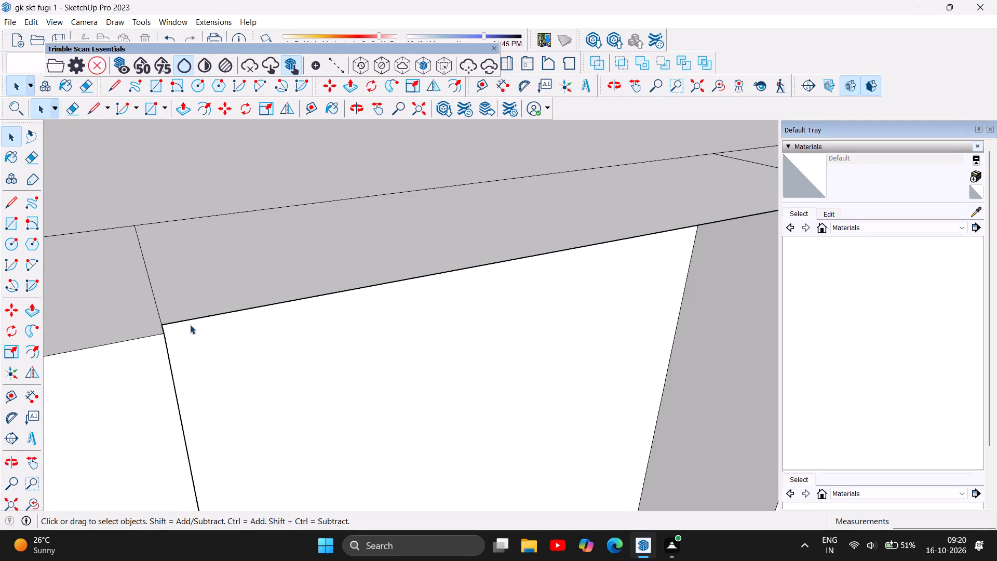
{"action": "scroll", "coordinate": [158, 322], "scroll_direction": "up", "scroll_amount": 12}
{"action": "scroll", "coordinate": [183, 325], "scroll_direction": "down", "scroll_amount": 5}
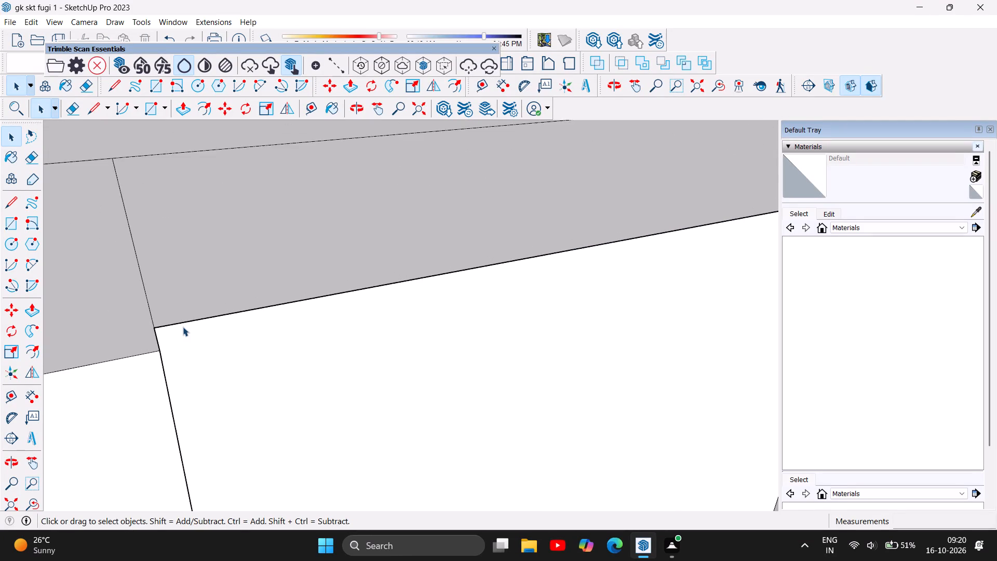
{"action": "scroll", "coordinate": [183, 327], "scroll_direction": "down", "scroll_amount": 4}
{"action": "left_click", "coordinate": [229, 314]}
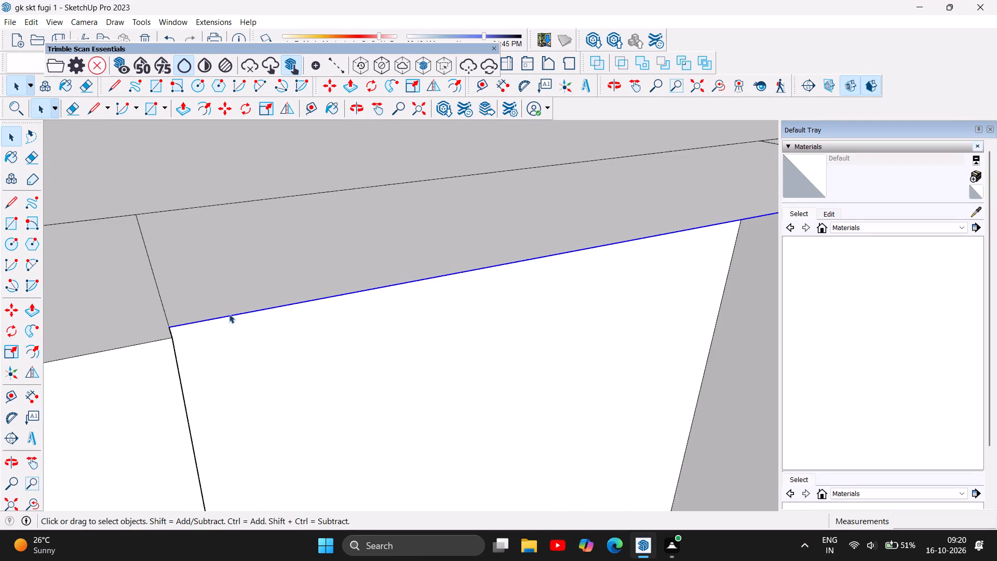
{"action": "scroll", "coordinate": [180, 325], "scroll_direction": "down", "scroll_amount": 9}
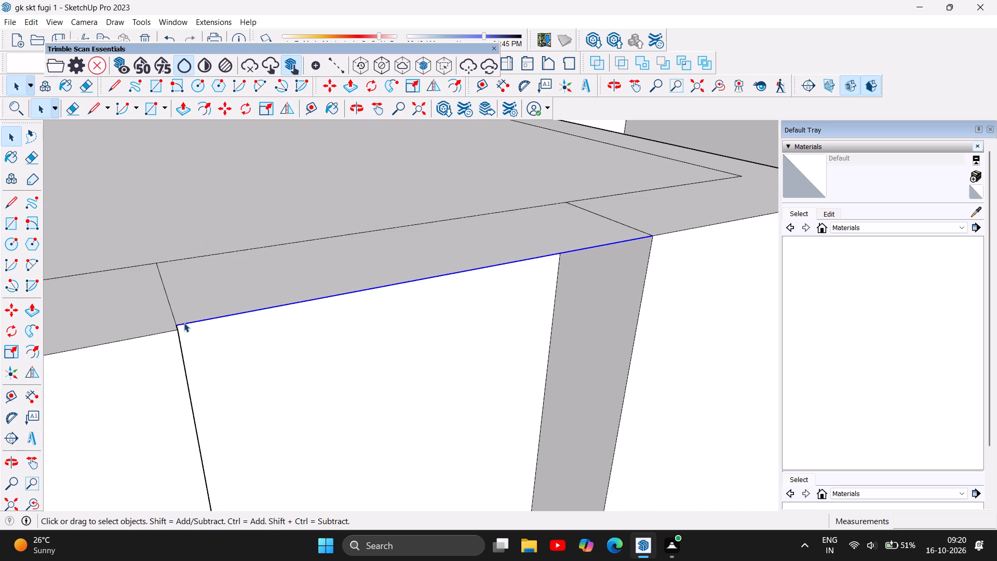
{"action": "key", "text": "Delete"}
{"action": "scroll", "coordinate": [201, 312], "scroll_direction": "down", "scroll_amount": 6}
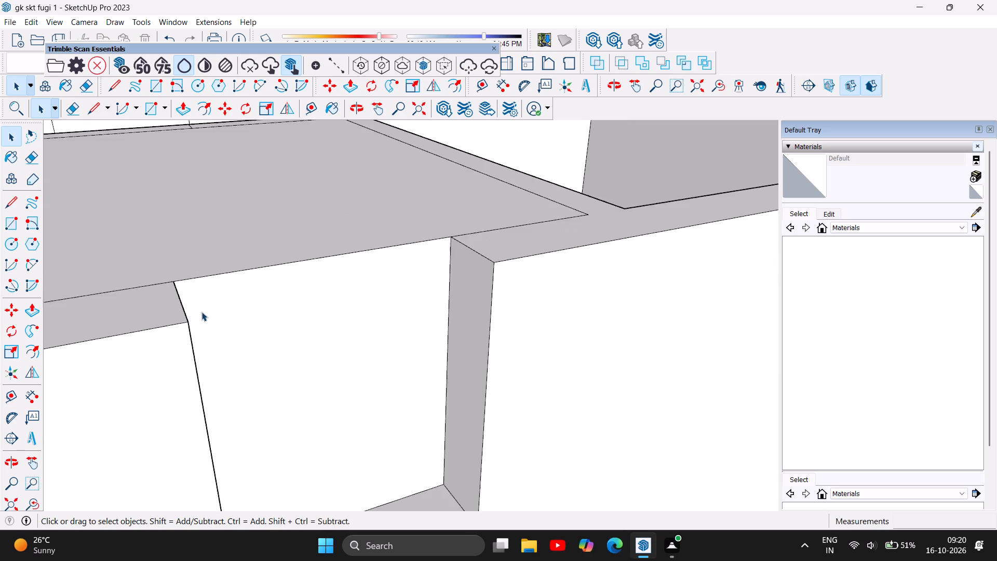
{"action": "scroll", "coordinate": [204, 309], "scroll_direction": "down", "scroll_amount": 13}
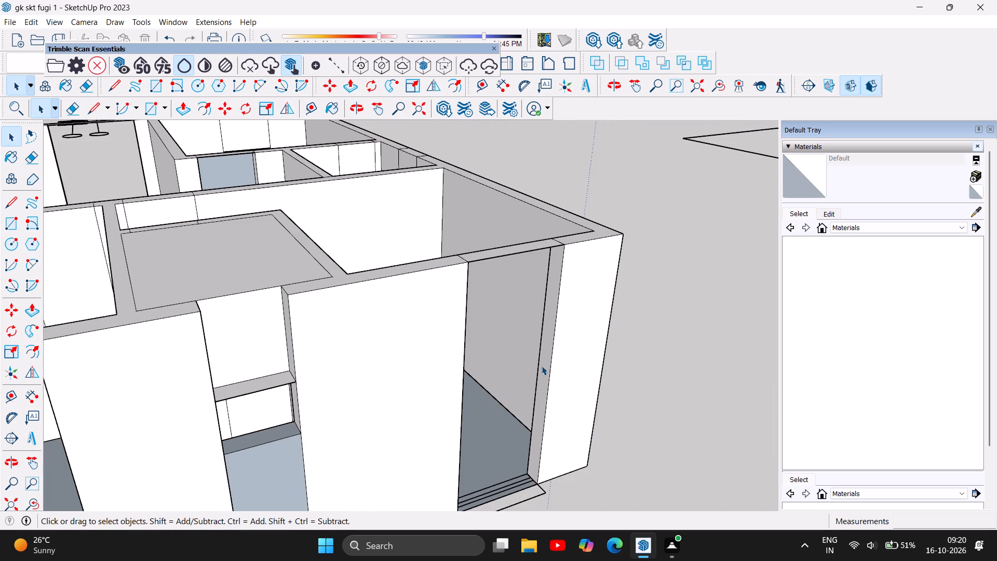
{"action": "scroll", "coordinate": [221, 302], "scroll_direction": "up", "scroll_amount": 1}
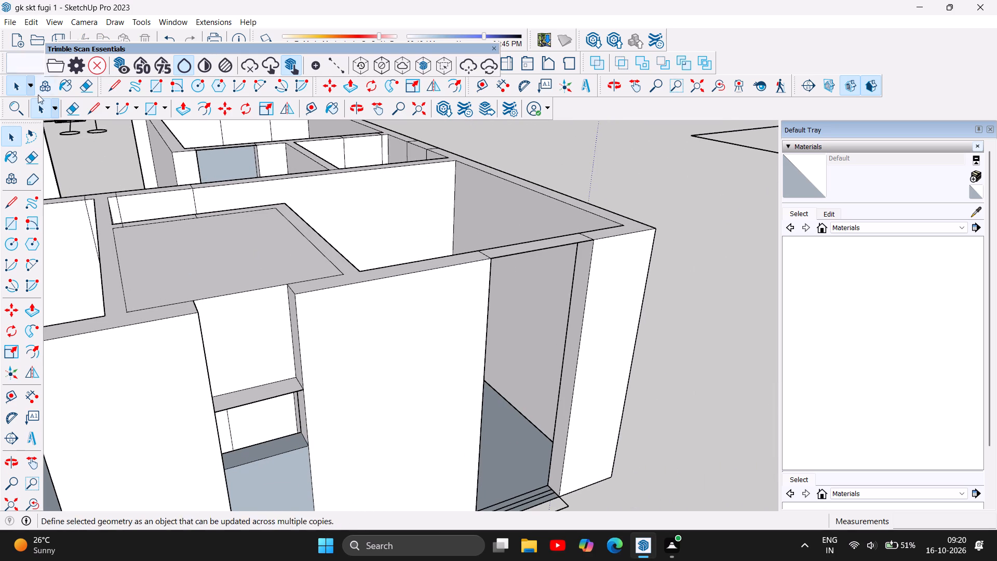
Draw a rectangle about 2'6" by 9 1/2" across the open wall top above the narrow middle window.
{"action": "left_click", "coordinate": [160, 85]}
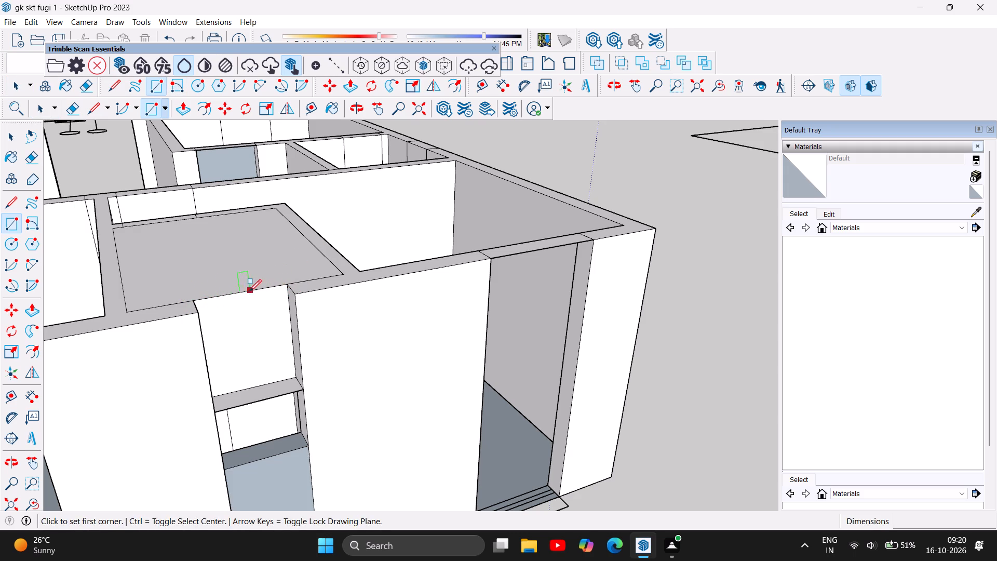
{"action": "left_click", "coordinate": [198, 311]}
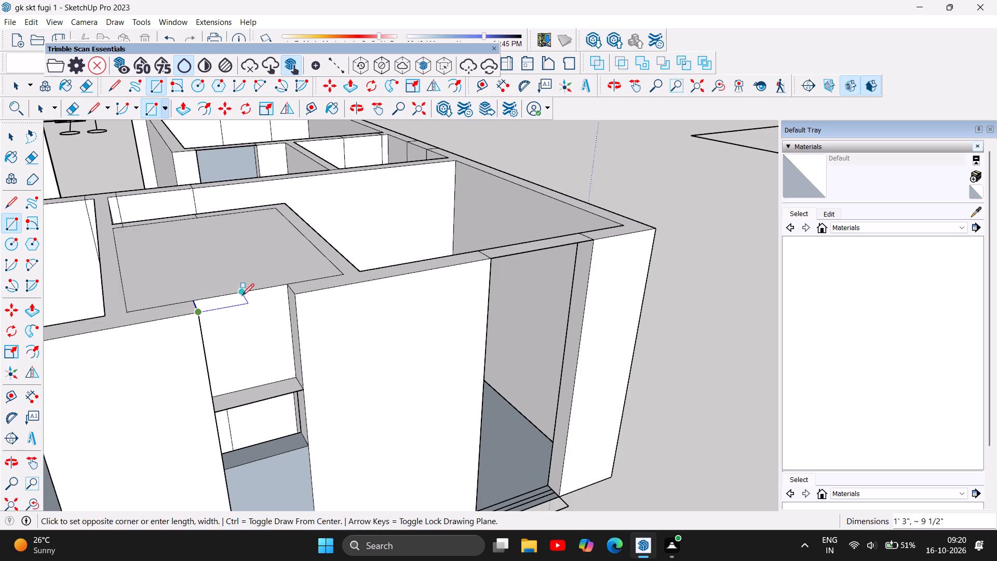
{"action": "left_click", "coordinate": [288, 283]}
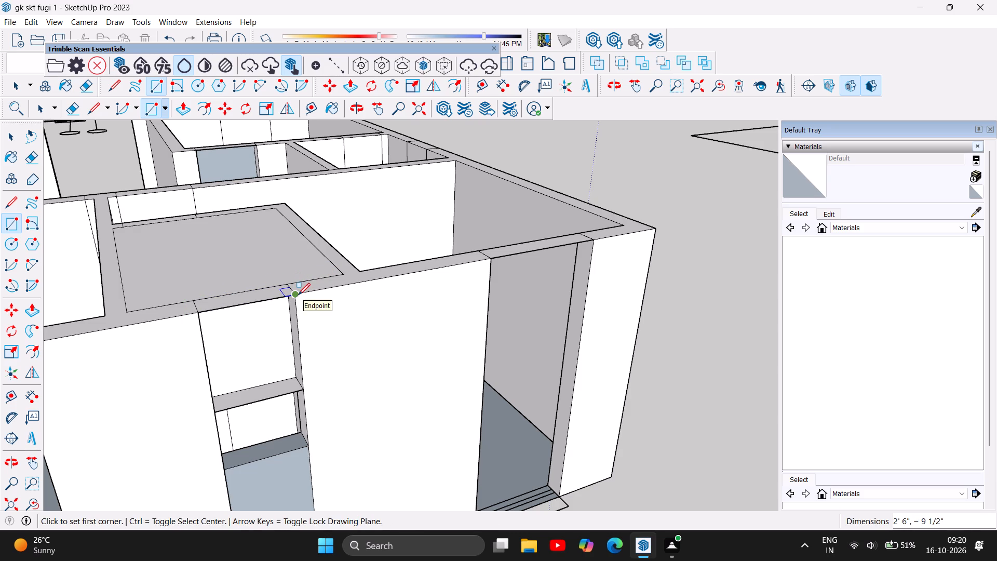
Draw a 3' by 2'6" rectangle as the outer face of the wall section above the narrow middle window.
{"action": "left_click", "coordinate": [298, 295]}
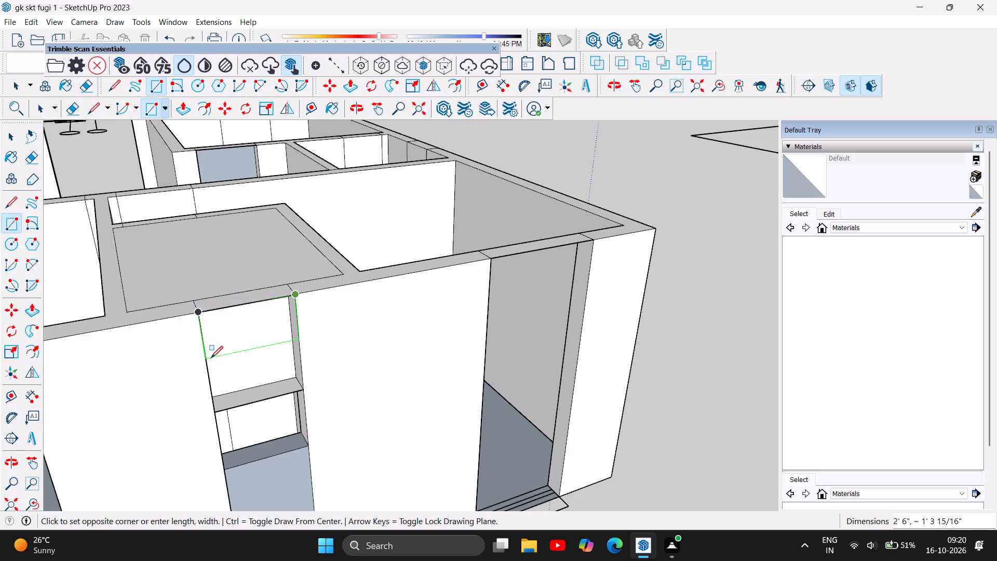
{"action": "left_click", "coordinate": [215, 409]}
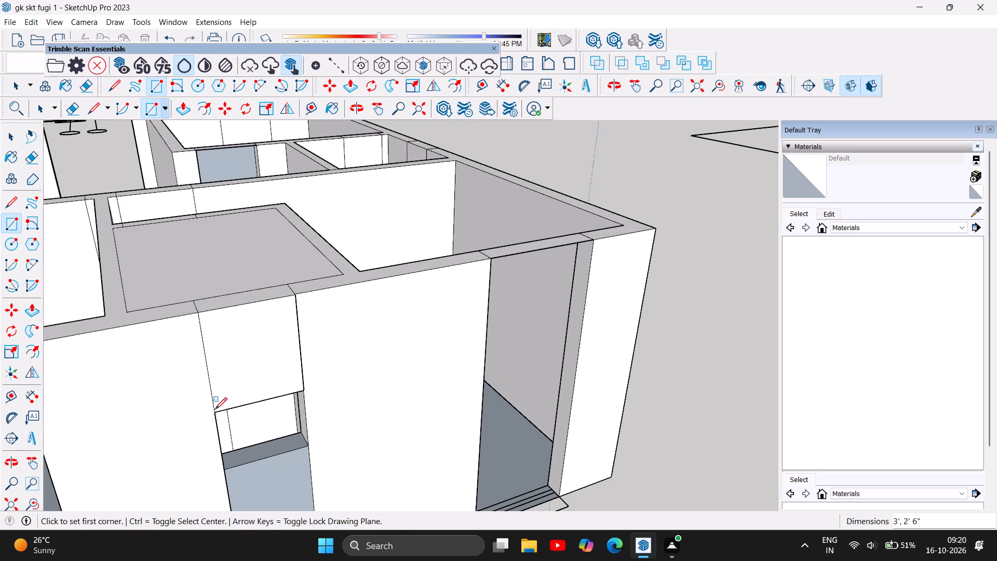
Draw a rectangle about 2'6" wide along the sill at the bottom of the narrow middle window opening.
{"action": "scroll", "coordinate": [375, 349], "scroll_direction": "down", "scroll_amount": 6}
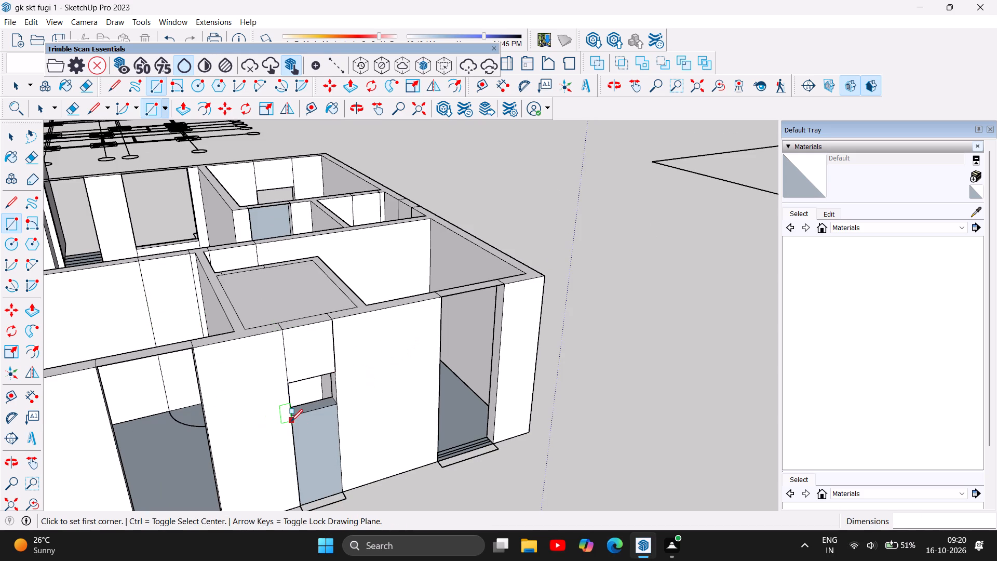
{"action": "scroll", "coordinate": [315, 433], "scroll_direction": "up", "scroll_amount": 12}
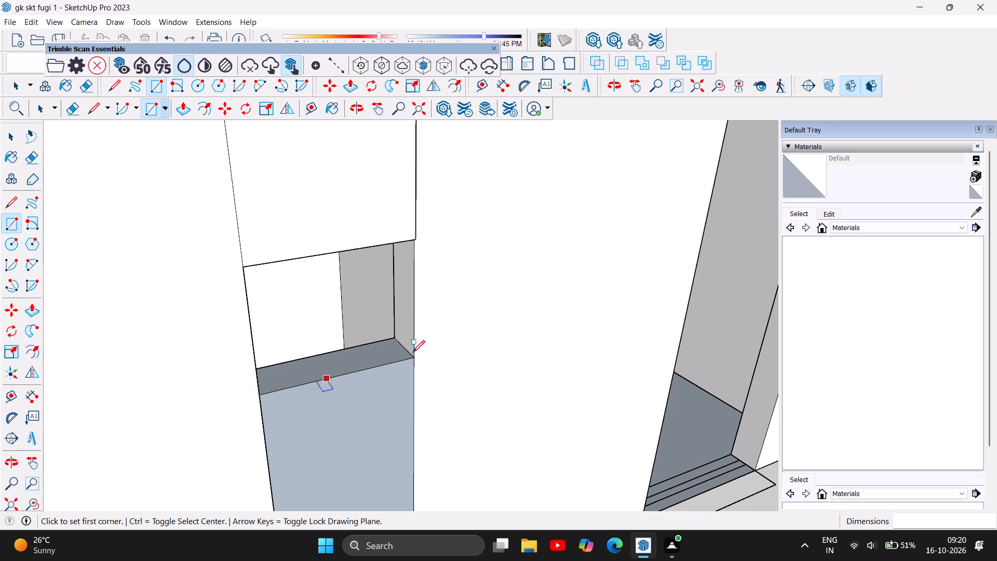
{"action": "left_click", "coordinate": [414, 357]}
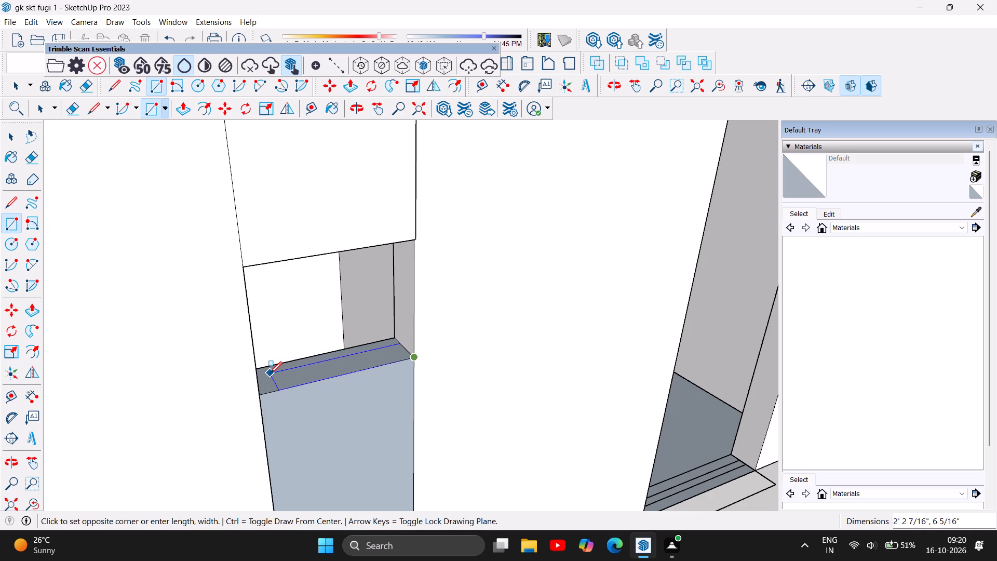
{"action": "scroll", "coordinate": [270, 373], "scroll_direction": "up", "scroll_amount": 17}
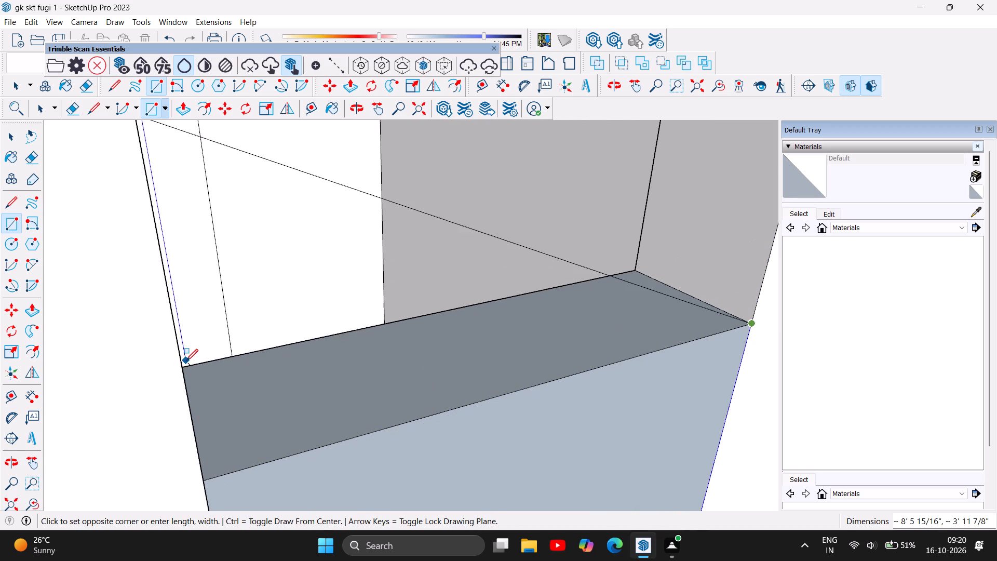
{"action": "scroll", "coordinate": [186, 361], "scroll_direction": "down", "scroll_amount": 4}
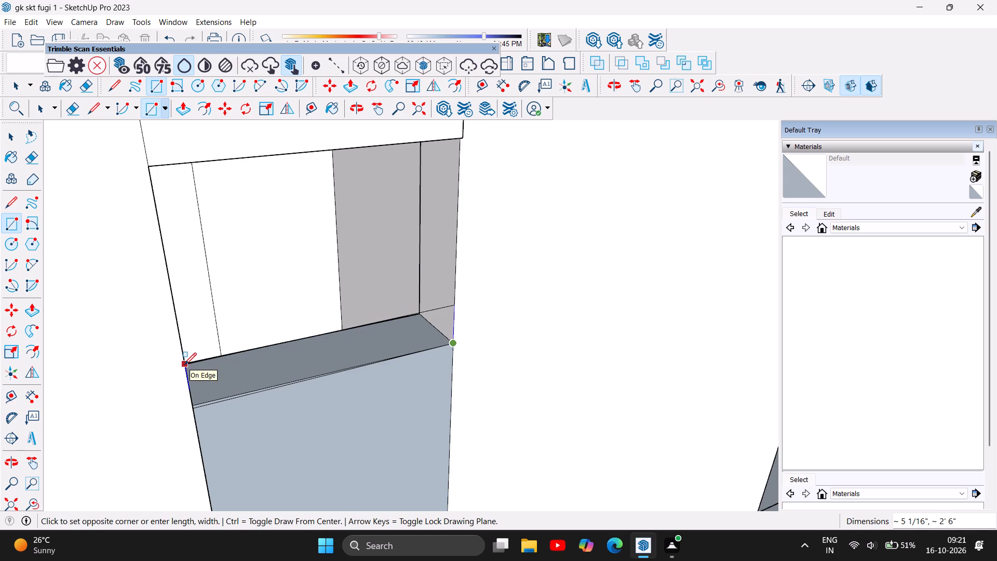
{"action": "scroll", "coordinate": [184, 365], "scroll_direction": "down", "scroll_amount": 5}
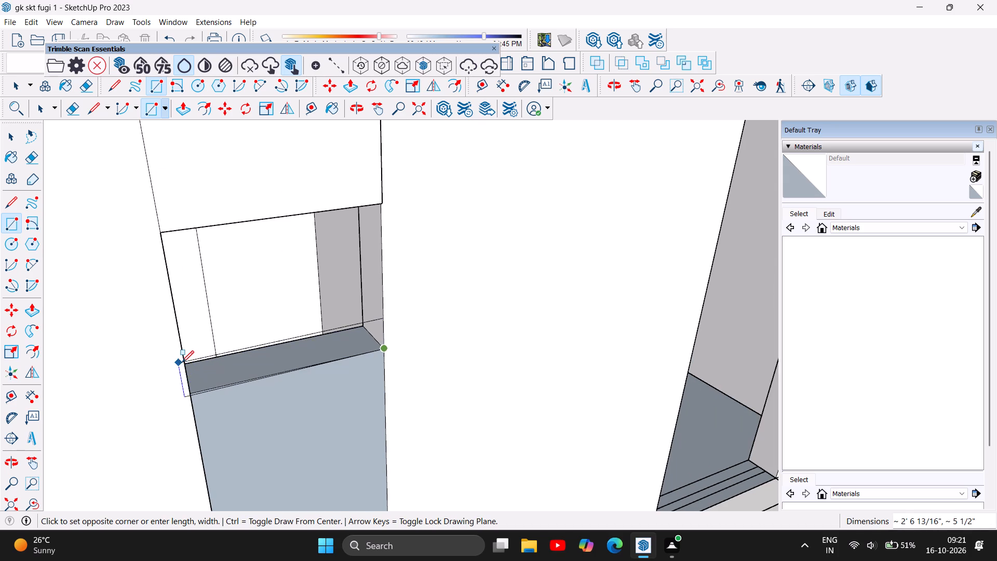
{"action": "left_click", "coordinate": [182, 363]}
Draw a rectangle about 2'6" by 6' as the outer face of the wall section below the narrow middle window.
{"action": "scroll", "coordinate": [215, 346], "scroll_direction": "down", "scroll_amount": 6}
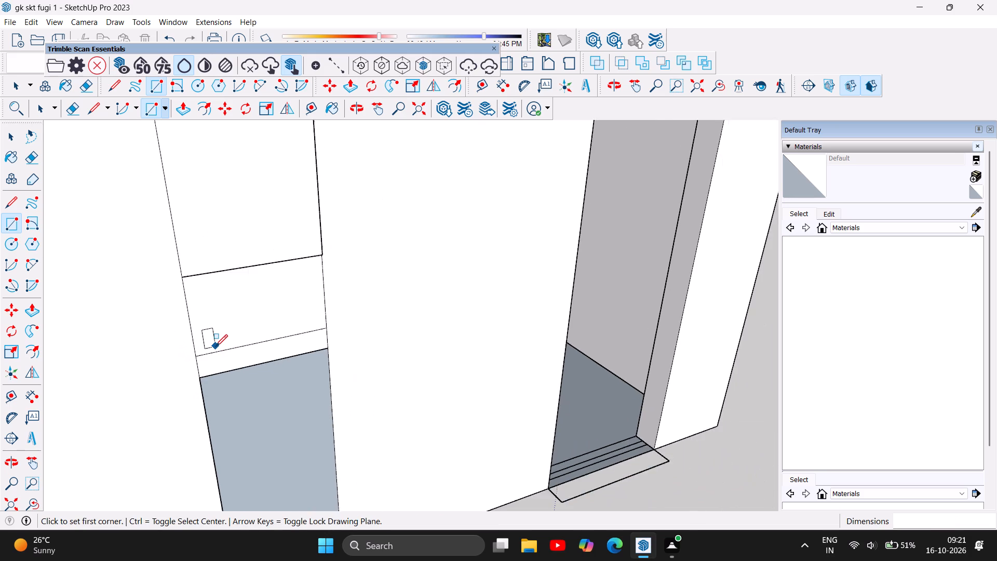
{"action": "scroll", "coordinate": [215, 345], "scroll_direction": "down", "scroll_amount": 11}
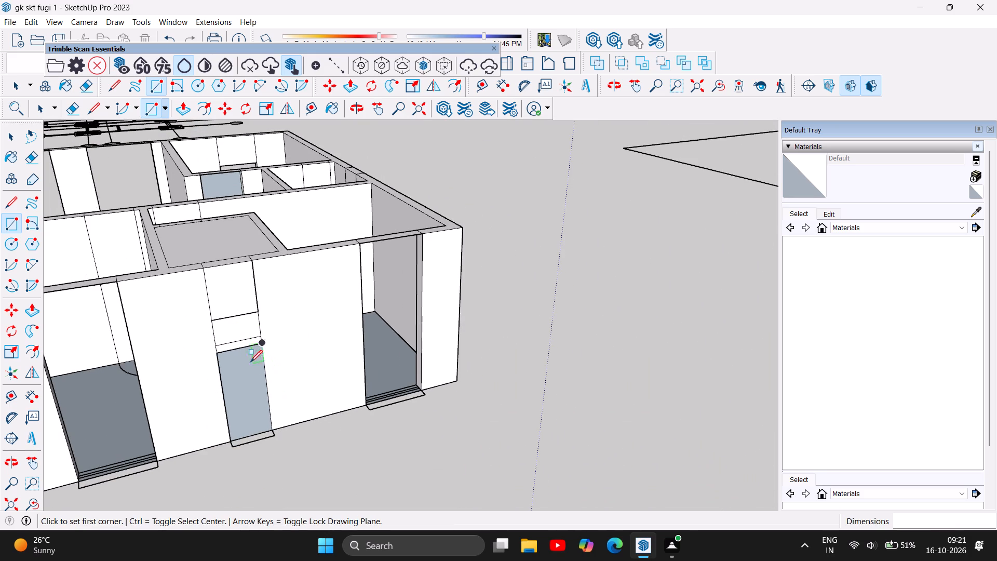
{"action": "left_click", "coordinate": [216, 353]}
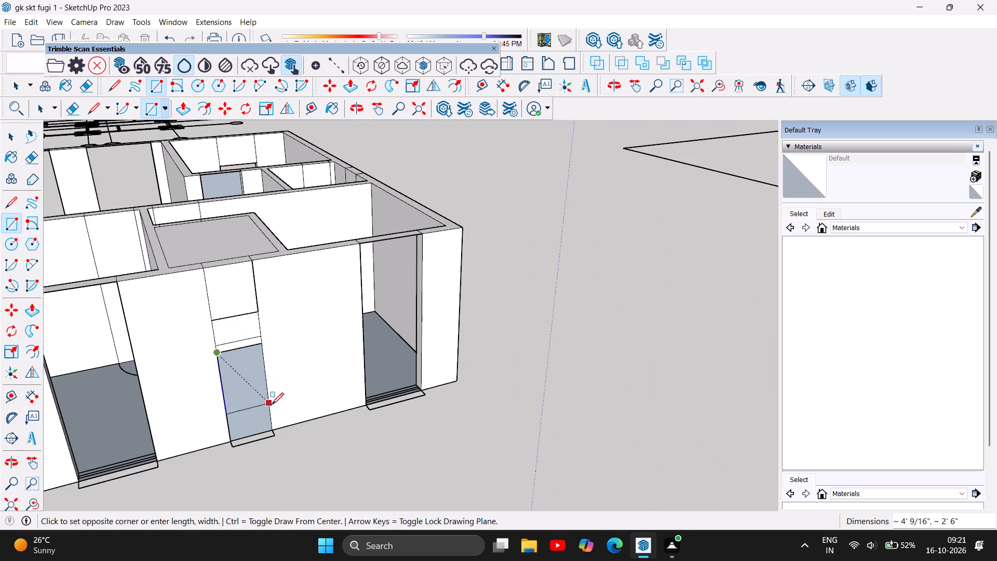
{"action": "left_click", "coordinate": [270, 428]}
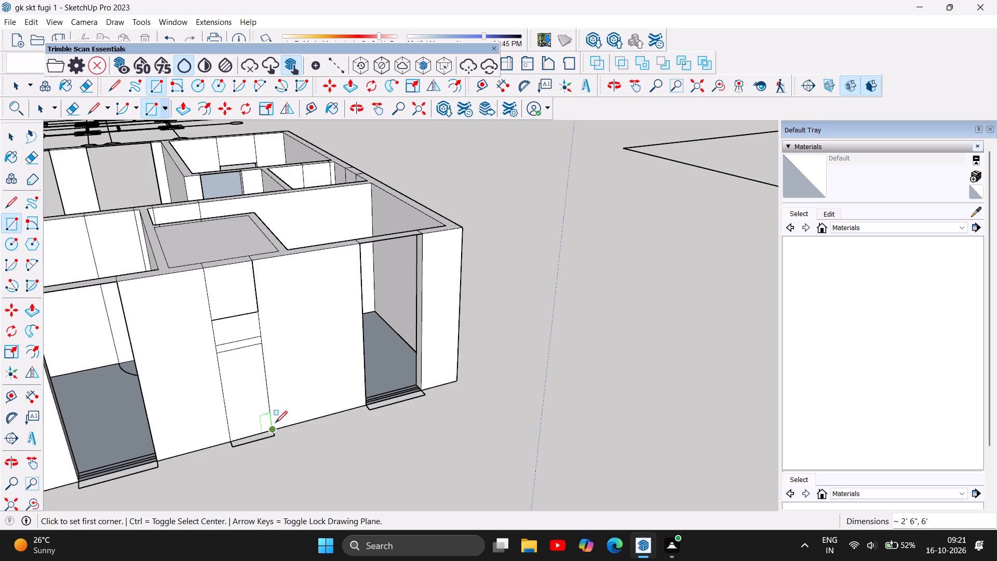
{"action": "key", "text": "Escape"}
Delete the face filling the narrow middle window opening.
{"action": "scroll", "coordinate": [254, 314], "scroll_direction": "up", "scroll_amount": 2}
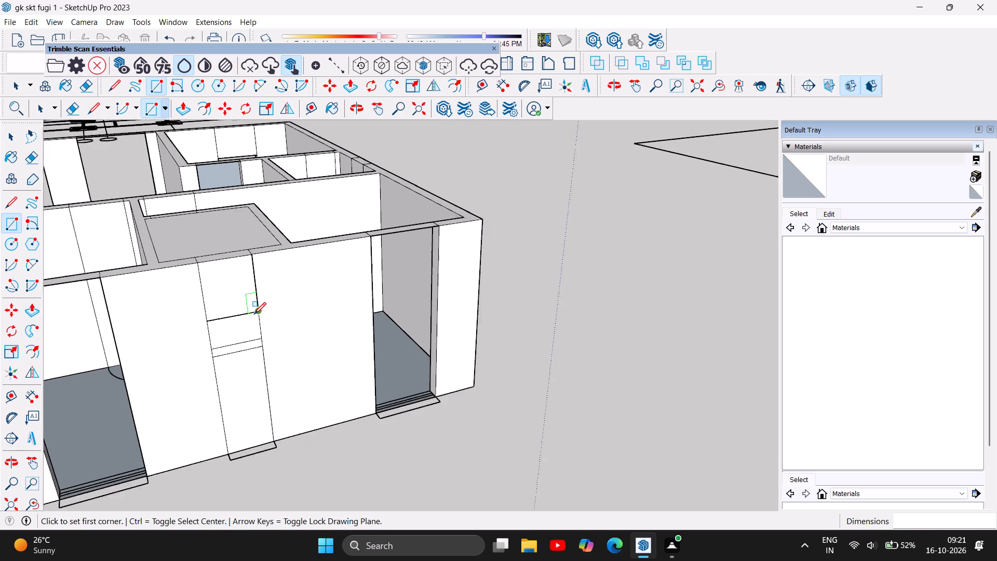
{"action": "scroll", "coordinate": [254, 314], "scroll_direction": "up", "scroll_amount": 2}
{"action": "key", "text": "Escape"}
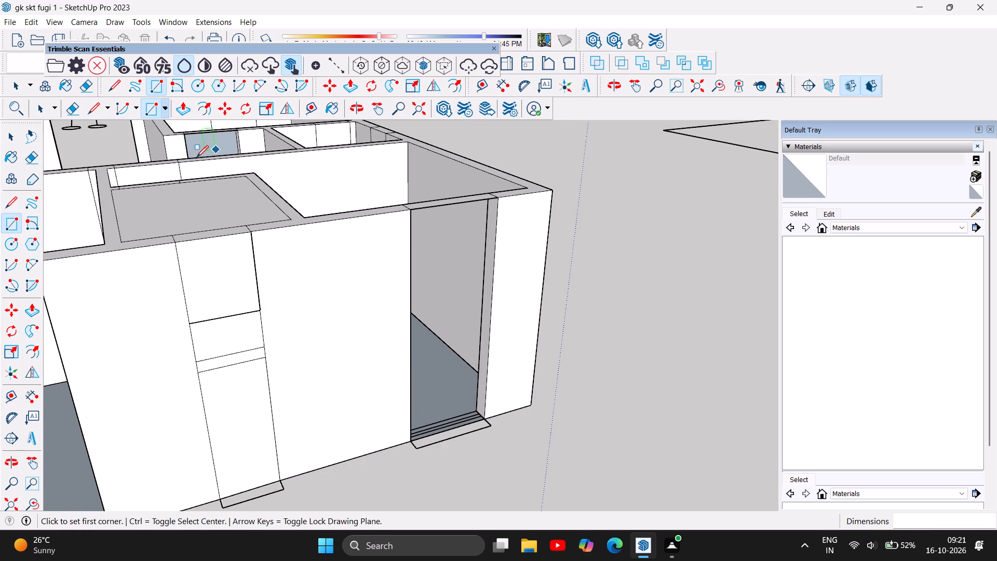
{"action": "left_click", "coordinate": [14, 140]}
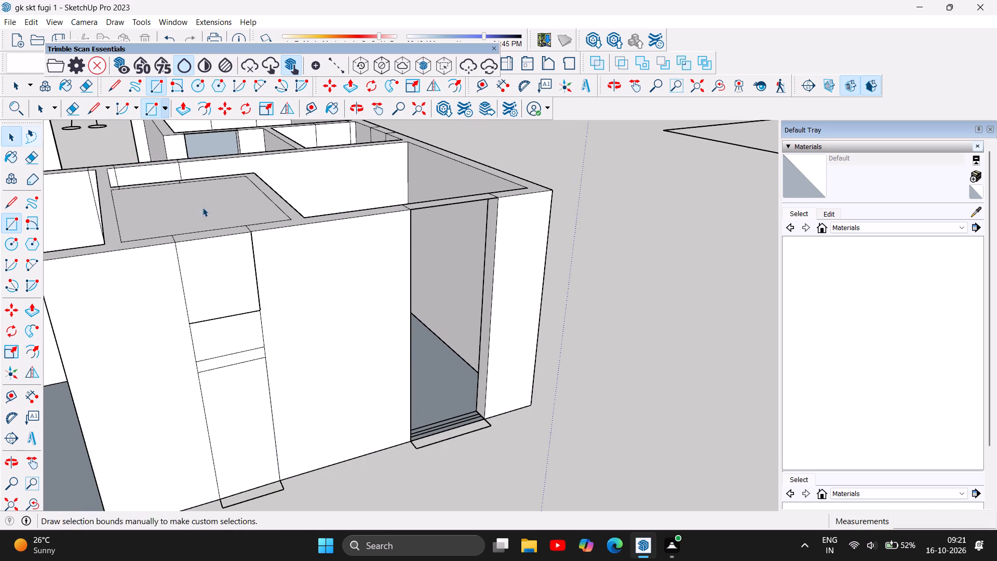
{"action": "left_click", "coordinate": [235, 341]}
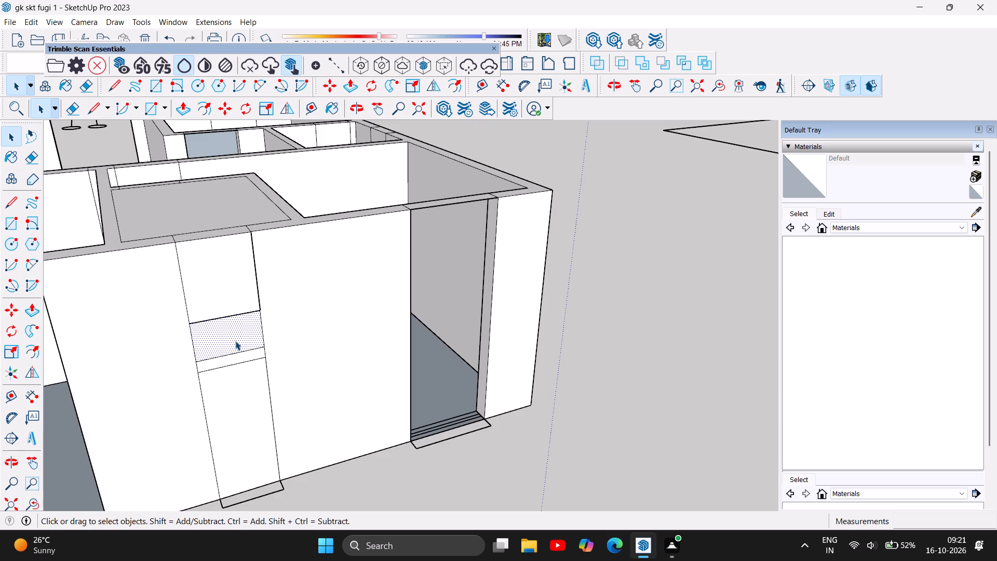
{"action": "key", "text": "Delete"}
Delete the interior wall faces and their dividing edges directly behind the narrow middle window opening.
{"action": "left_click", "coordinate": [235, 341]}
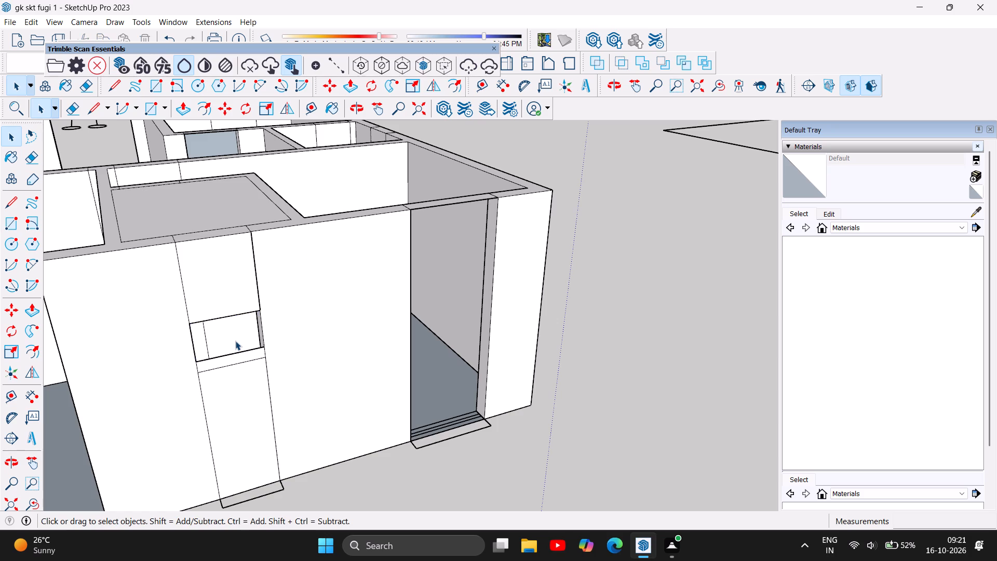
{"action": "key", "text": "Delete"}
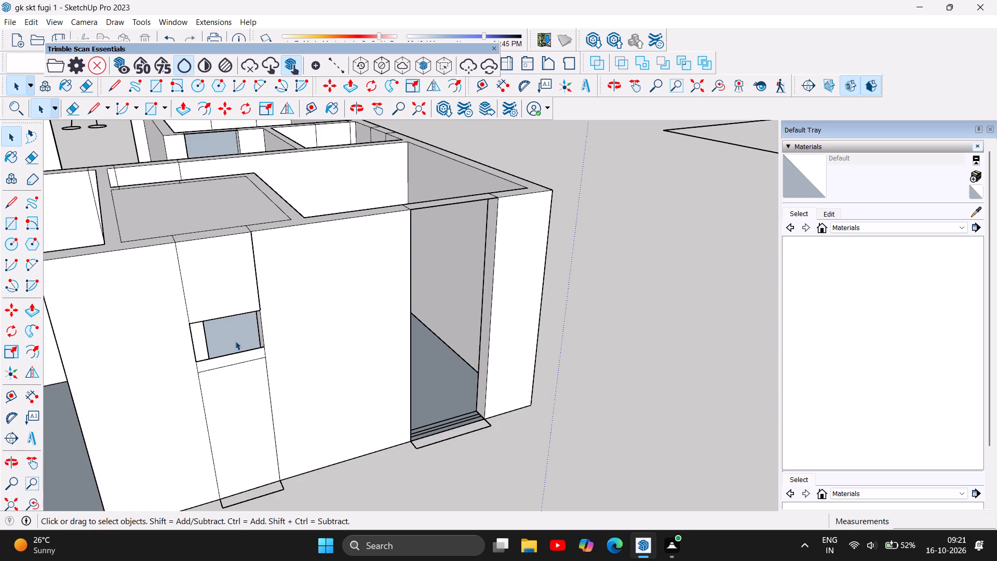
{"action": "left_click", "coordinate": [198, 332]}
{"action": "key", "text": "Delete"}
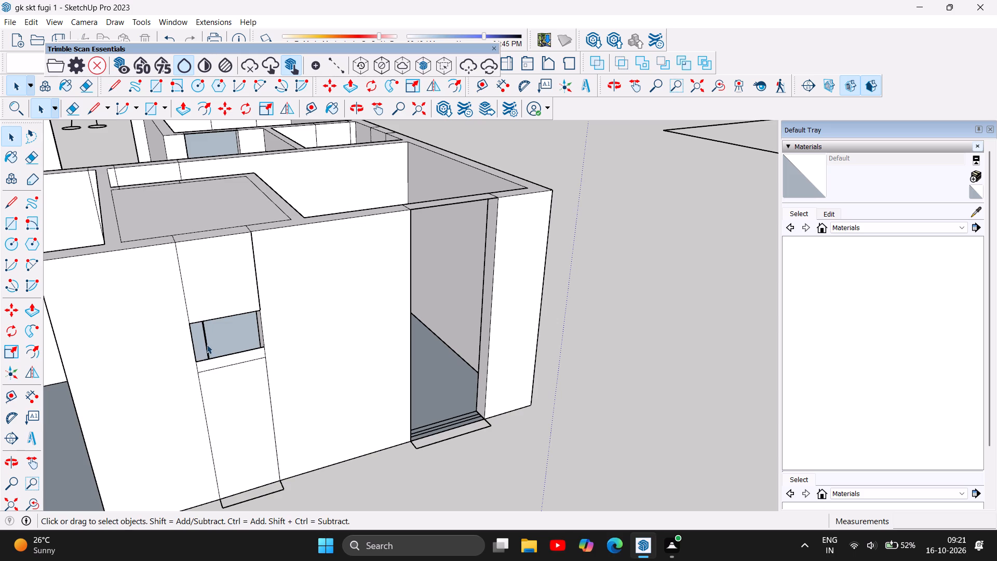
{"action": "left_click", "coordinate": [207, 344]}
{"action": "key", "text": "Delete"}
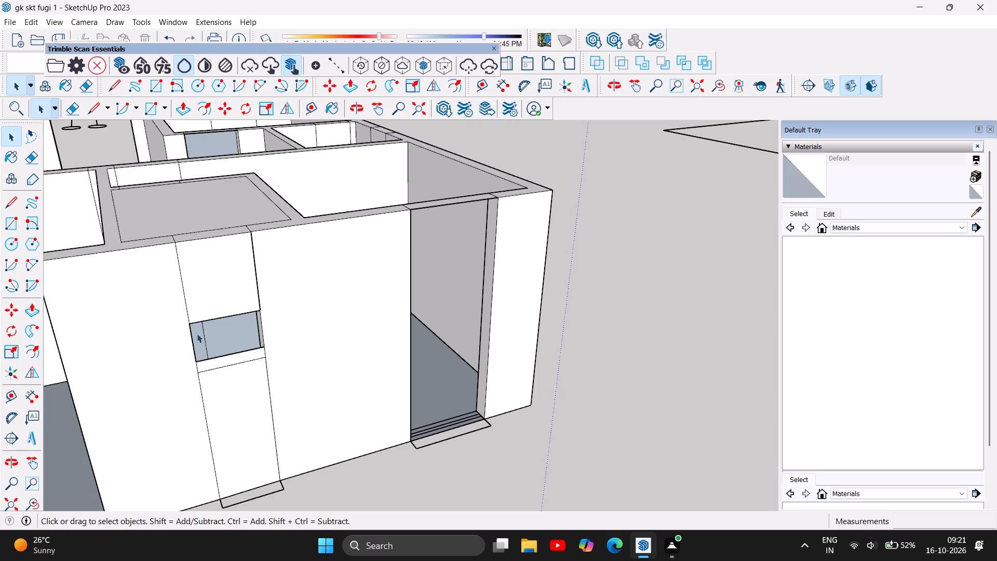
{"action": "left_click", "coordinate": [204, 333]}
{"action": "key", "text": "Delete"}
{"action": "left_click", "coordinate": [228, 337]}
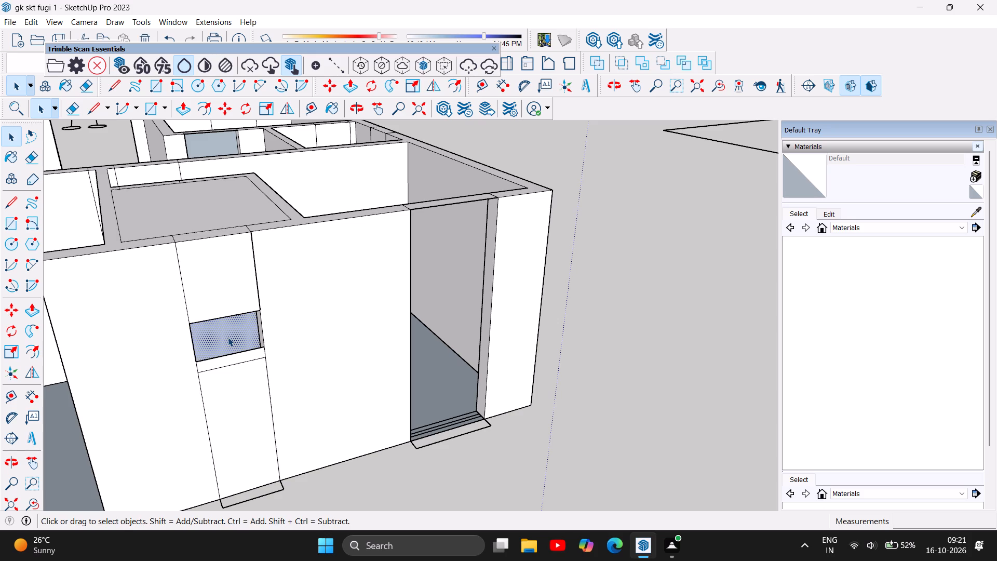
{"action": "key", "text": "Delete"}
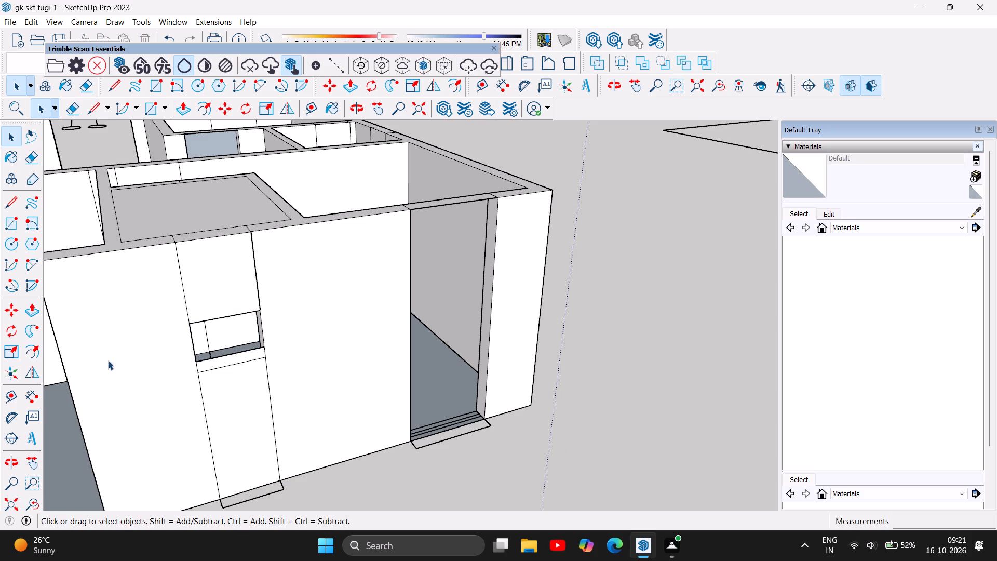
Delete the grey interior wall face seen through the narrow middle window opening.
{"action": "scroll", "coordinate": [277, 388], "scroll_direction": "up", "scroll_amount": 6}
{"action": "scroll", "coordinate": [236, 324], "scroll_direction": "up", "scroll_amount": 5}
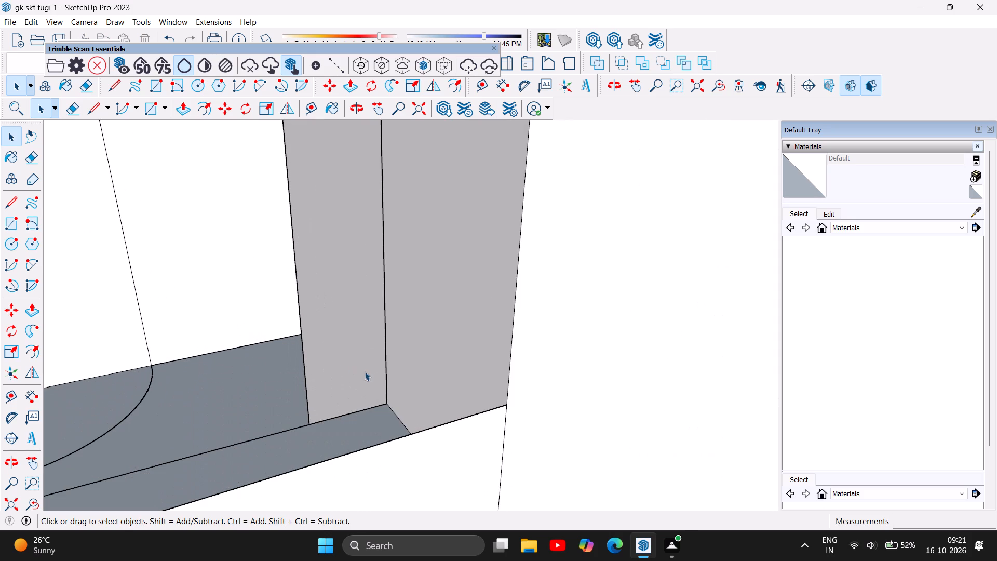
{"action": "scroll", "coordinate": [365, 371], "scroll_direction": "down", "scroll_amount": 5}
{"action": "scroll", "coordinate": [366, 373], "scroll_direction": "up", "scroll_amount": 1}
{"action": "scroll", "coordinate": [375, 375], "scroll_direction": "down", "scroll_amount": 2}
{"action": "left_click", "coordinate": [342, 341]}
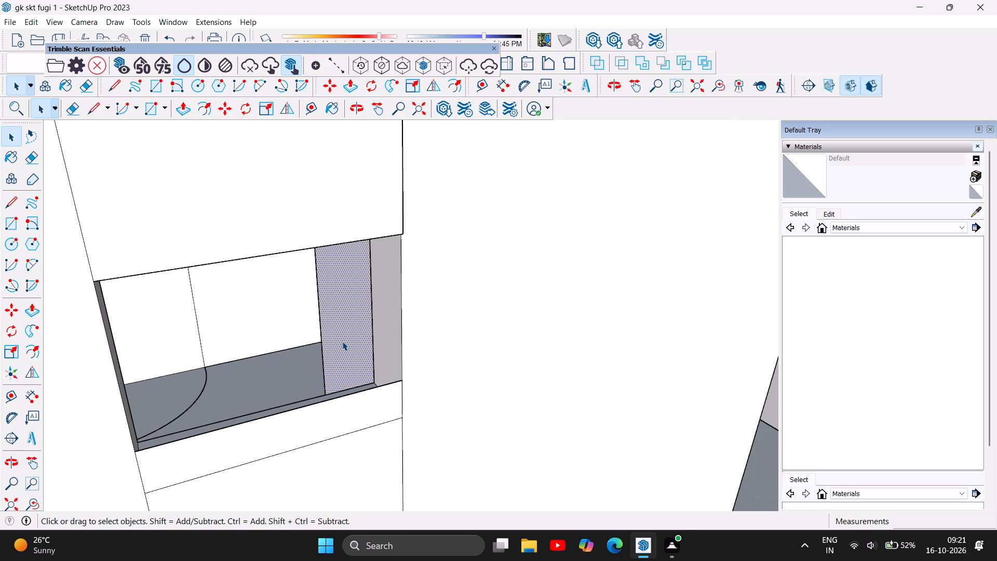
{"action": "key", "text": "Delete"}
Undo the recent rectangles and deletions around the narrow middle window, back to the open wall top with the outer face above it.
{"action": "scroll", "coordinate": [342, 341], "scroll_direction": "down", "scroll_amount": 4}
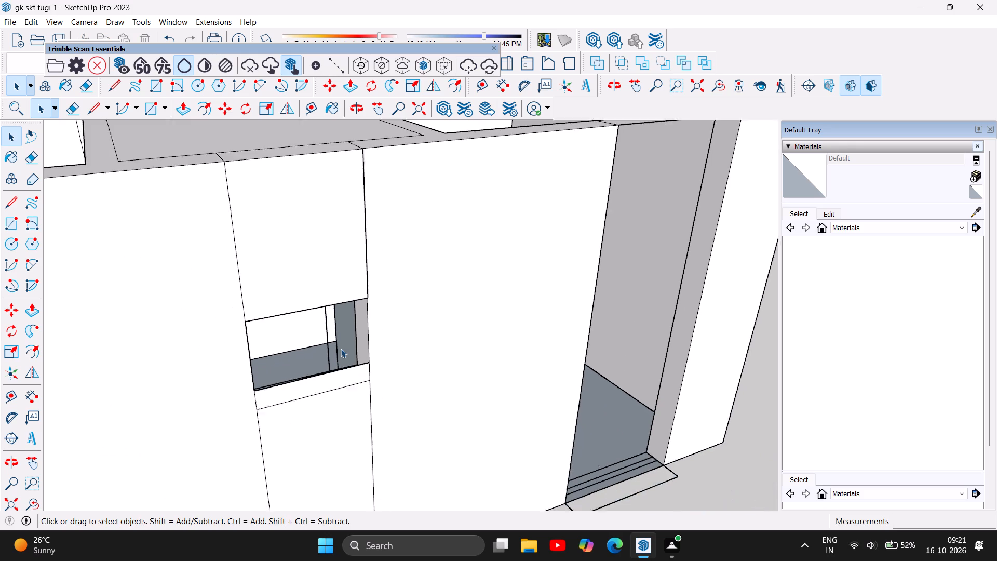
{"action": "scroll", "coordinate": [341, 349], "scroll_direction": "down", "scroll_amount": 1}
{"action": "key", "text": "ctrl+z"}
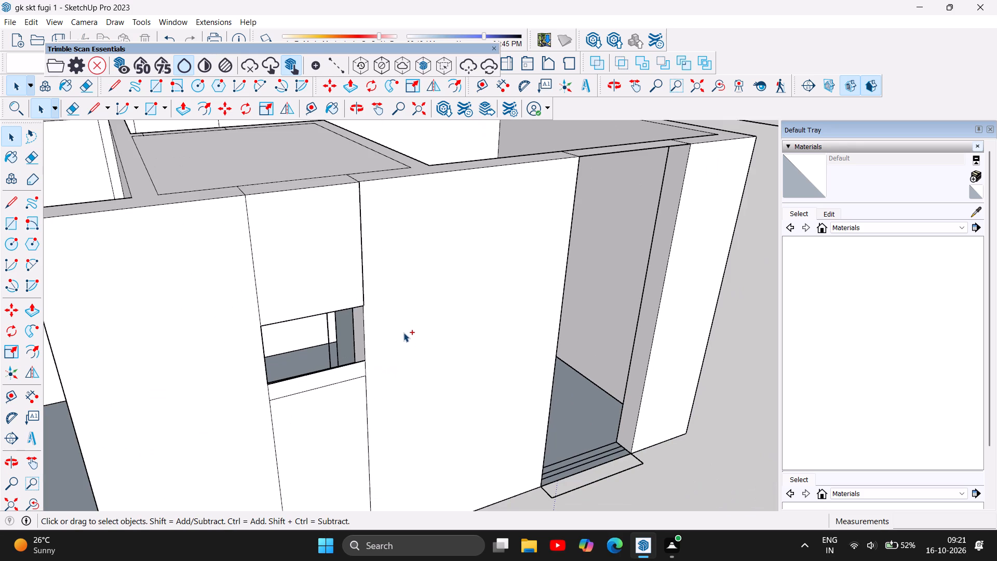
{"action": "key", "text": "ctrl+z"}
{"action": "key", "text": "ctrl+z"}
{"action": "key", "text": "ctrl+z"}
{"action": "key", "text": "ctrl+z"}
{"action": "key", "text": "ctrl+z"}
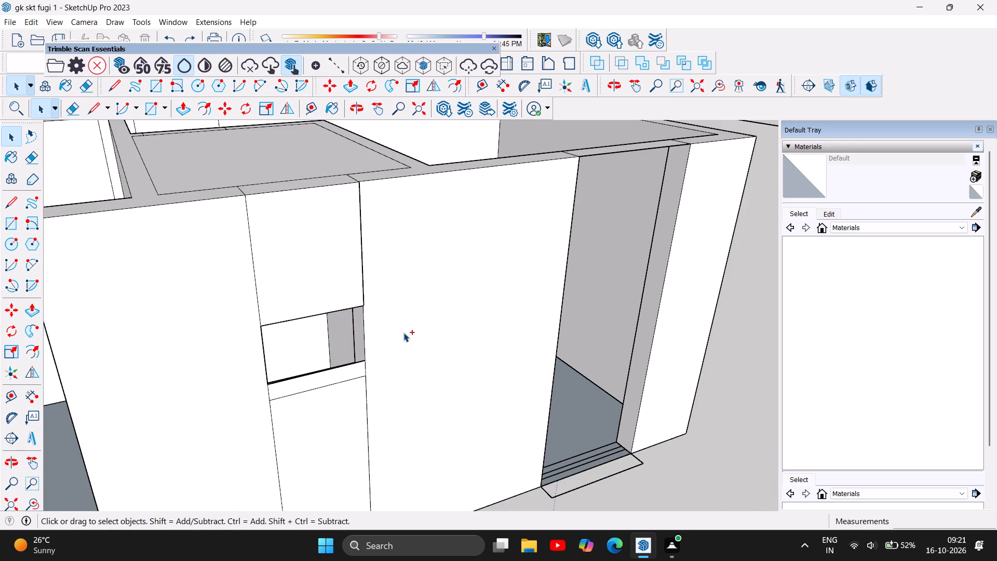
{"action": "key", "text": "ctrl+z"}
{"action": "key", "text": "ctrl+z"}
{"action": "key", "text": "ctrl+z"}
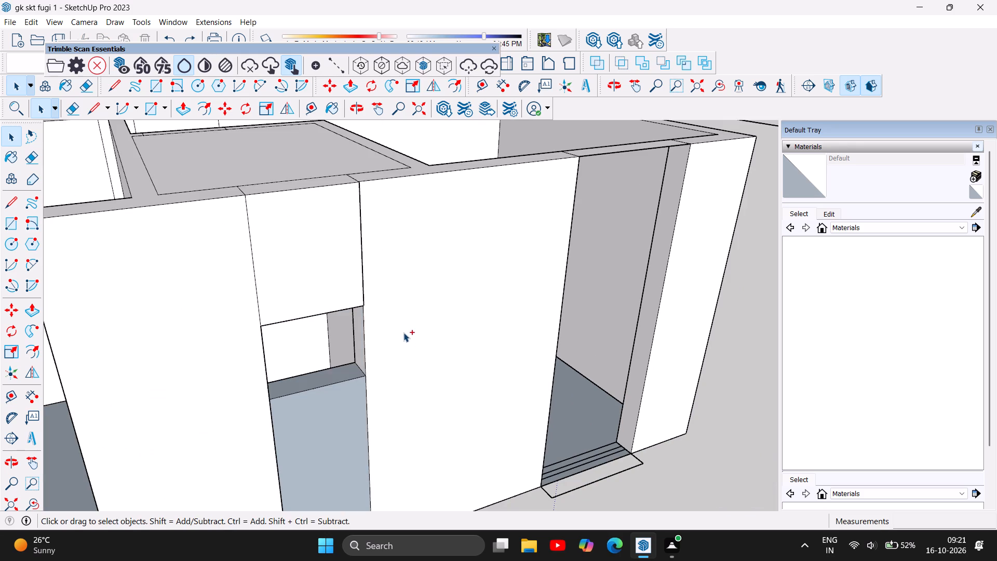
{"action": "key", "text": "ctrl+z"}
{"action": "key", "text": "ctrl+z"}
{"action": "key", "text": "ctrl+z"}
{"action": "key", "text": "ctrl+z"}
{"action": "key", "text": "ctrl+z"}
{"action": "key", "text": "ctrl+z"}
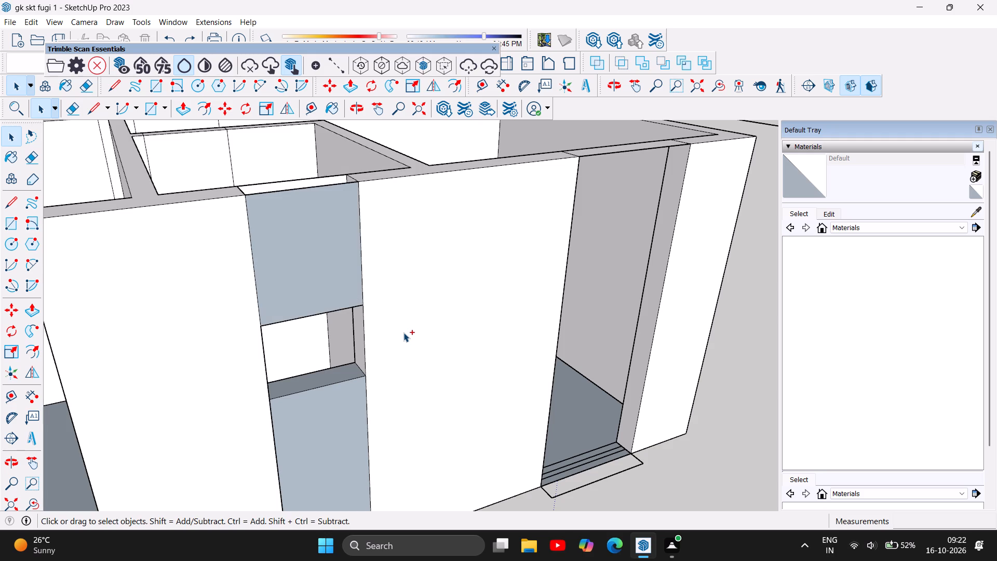
Undo the remaining sill and lintel work at the narrow middle opening, back to a full-height gap.
{"action": "key", "text": "ctrl+z"}
{"action": "key", "text": "ctrl+z"}
{"action": "scroll", "coordinate": [327, 338], "scroll_direction": "down", "scroll_amount": 5}
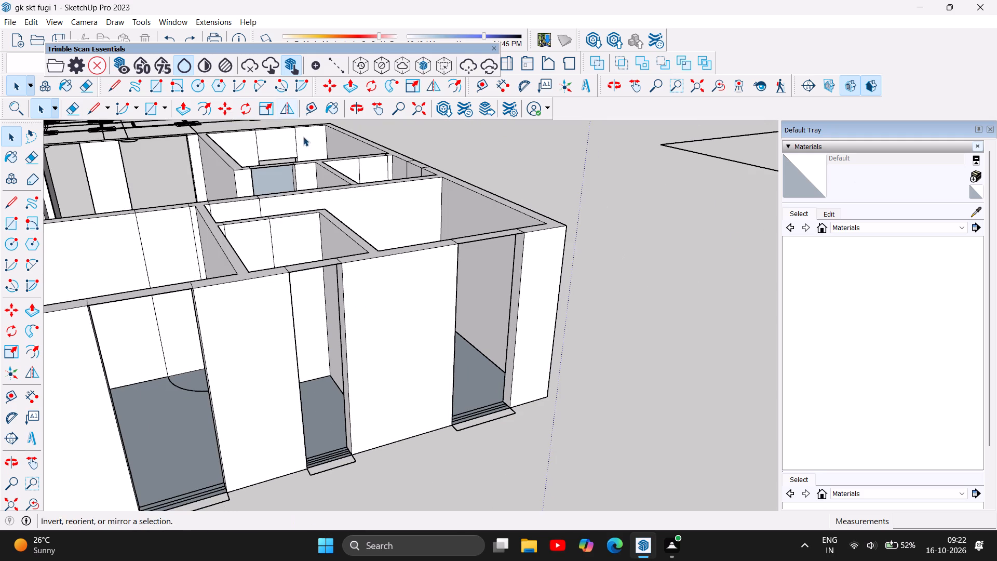
Examine the openings on all facades of the house, comparing the sills and lintels of the four-window facade.
{"action": "left_click", "coordinate": [358, 105]}
{"action": "left_click_drag", "start_coordinate": [733, 345], "coordinate": [420, 315]}
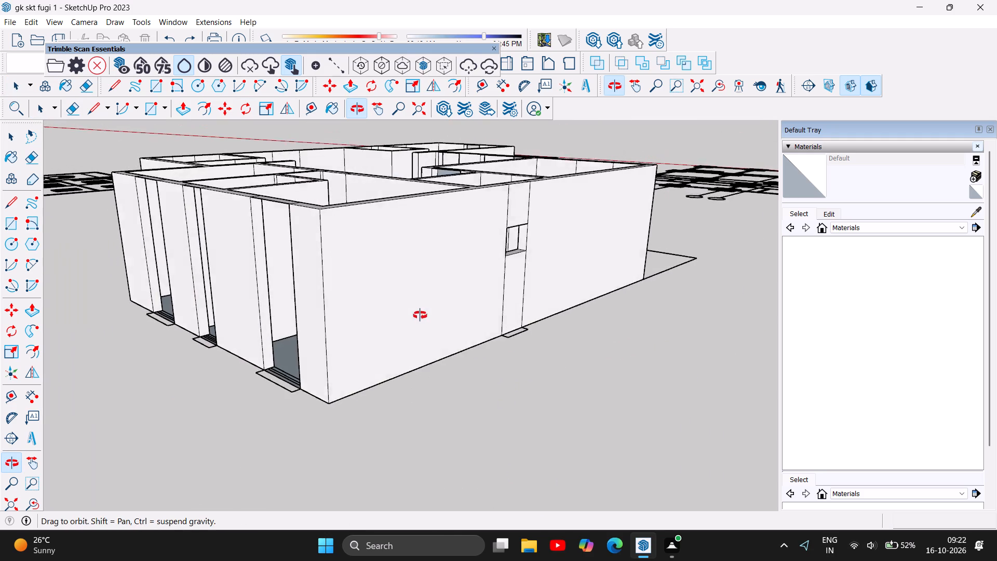
{"action": "left_click_drag", "start_coordinate": [420, 315], "coordinate": [419, 316]}
{"action": "left_click", "coordinate": [419, 316]}
{"action": "scroll", "coordinate": [596, 381], "scroll_direction": "down", "scroll_amount": 7}
{"action": "left_click_drag", "start_coordinate": [224, 242], "coordinate": [430, 377]}
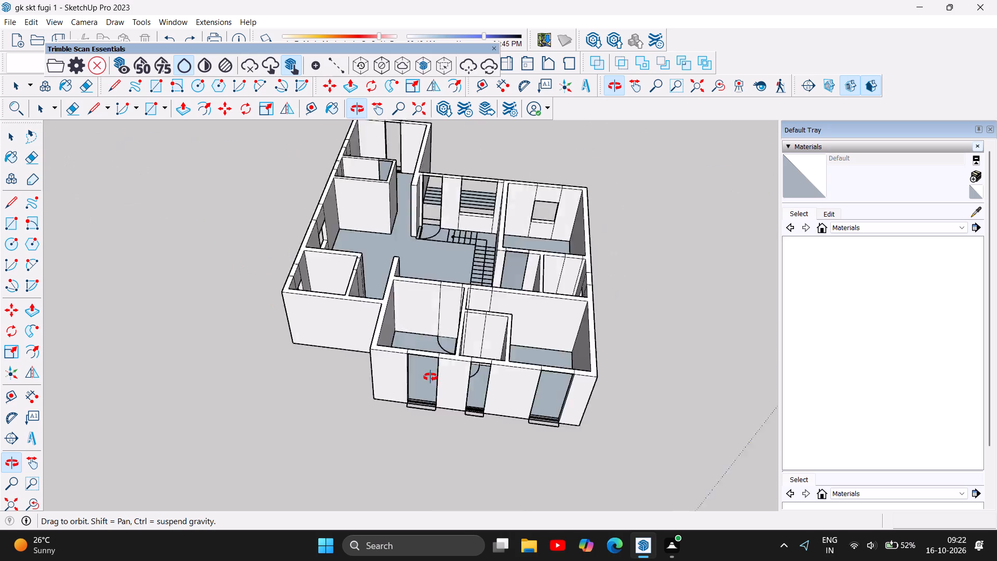
{"action": "left_click_drag", "start_coordinate": [430, 377], "coordinate": [667, 275]}
{"action": "left_click_drag", "start_coordinate": [218, 369], "coordinate": [544, 378]}
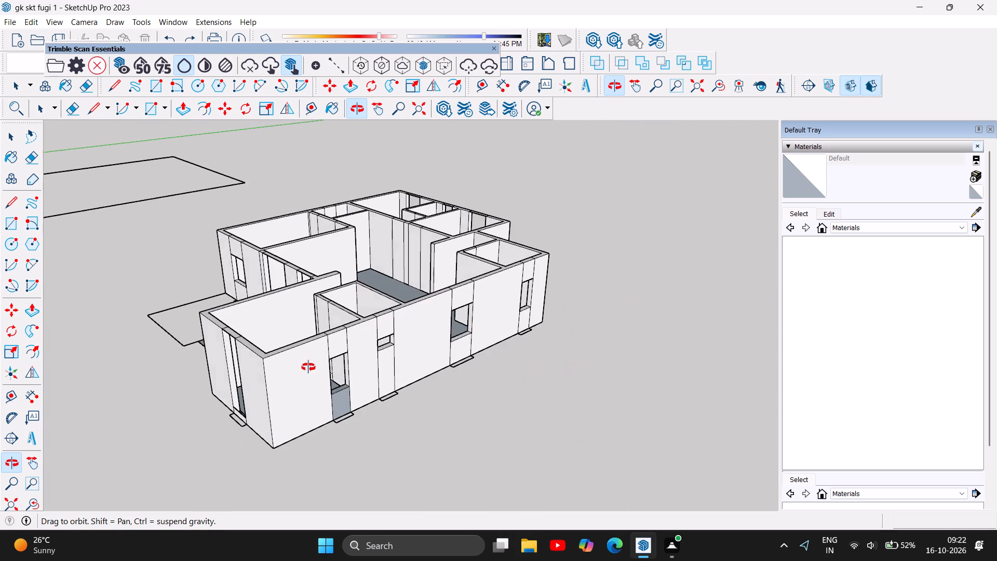
{"action": "left_click_drag", "start_coordinate": [161, 390], "coordinate": [502, 357]}
{"action": "left_click_drag", "start_coordinate": [292, 388], "coordinate": [685, 316]}
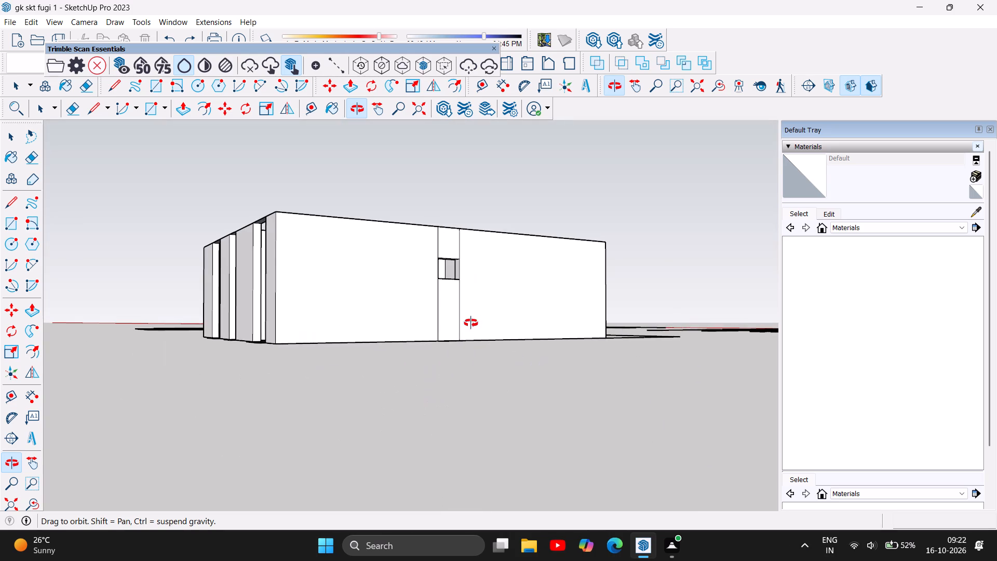
{"action": "left_click_drag", "start_coordinate": [471, 323], "coordinate": [640, 421]}
{"action": "left_click_drag", "start_coordinate": [284, 442], "coordinate": [611, 442]}
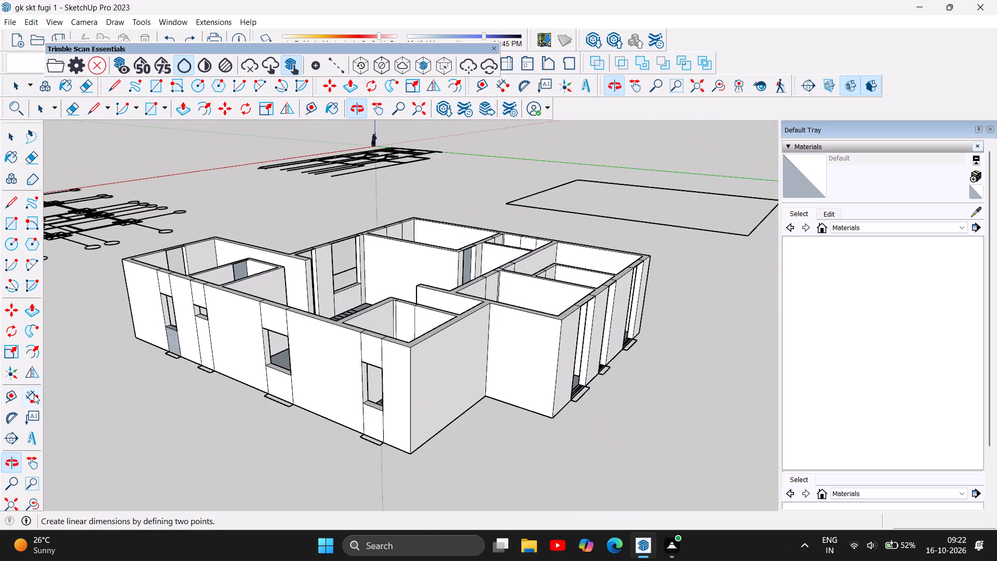
{"action": "left_click_drag", "start_coordinate": [138, 402], "coordinate": [528, 338]}
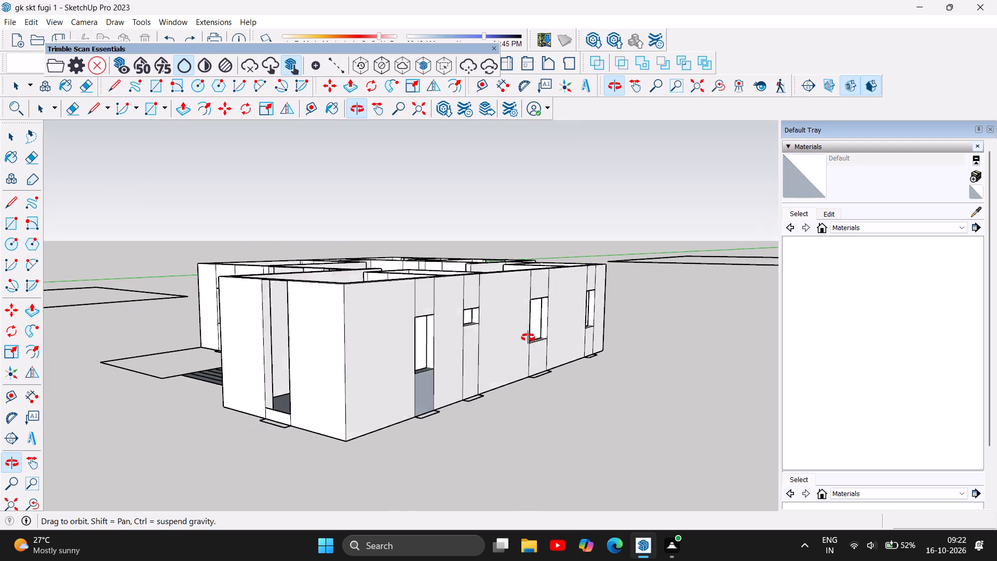
{"action": "left_click_drag", "start_coordinate": [528, 338], "coordinate": [325, 456]}
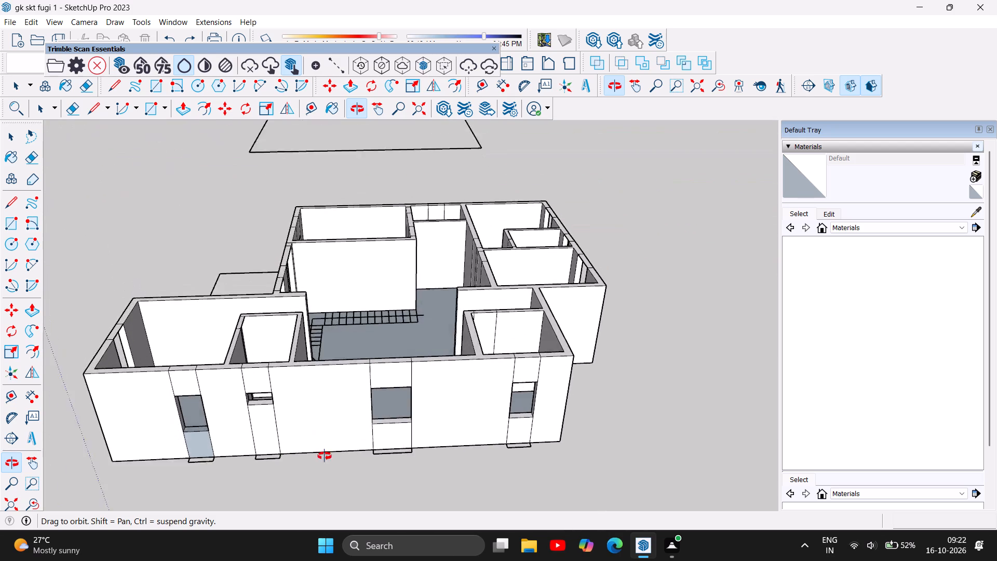
{"action": "left_click_drag", "start_coordinate": [325, 456], "coordinate": [558, 395]}
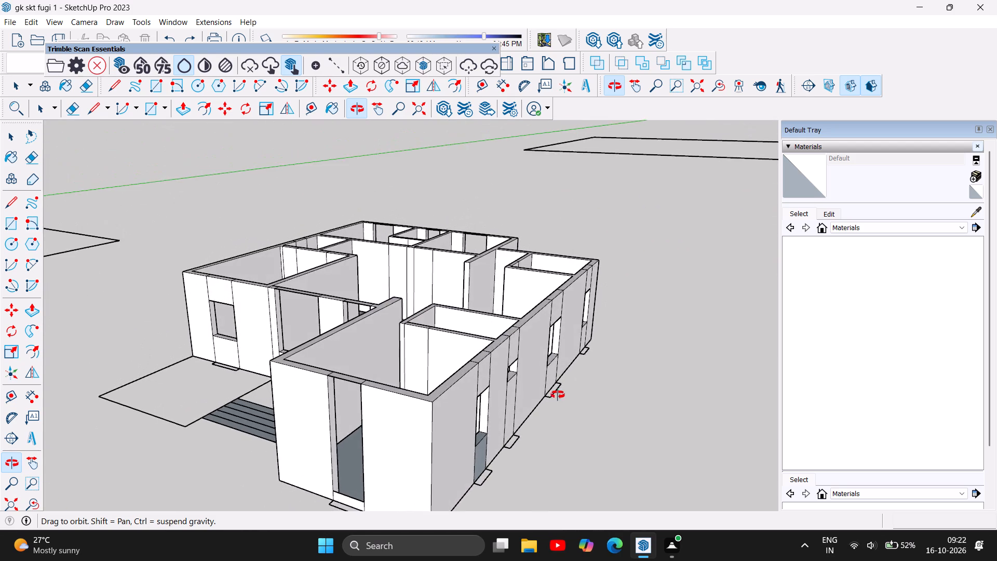
{"action": "left_click_drag", "start_coordinate": [558, 395], "coordinate": [160, 366]}
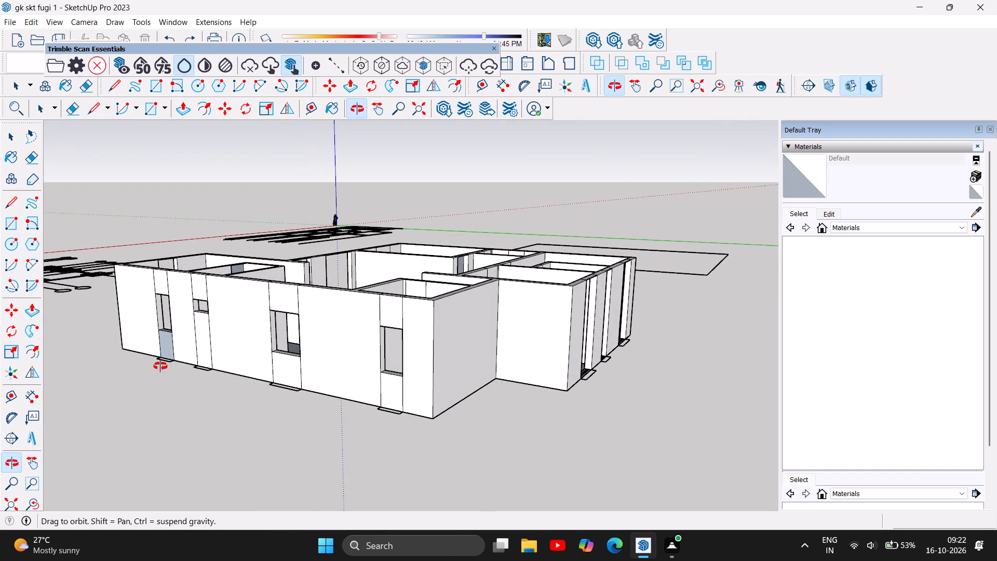
{"action": "left_click_drag", "start_coordinate": [160, 366], "coordinate": [547, 364]}
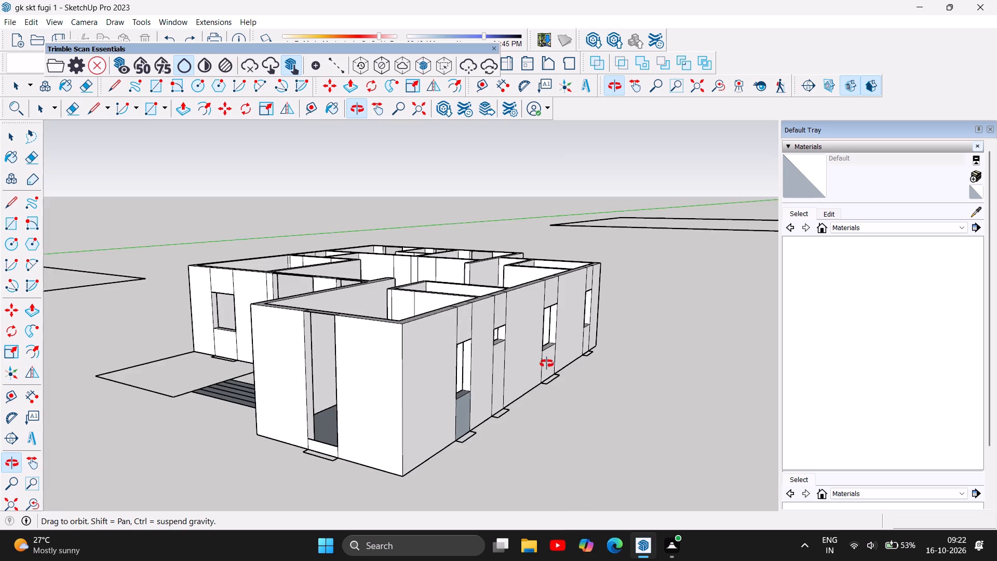
{"action": "left_click_drag", "start_coordinate": [547, 364], "coordinate": [111, 322]}
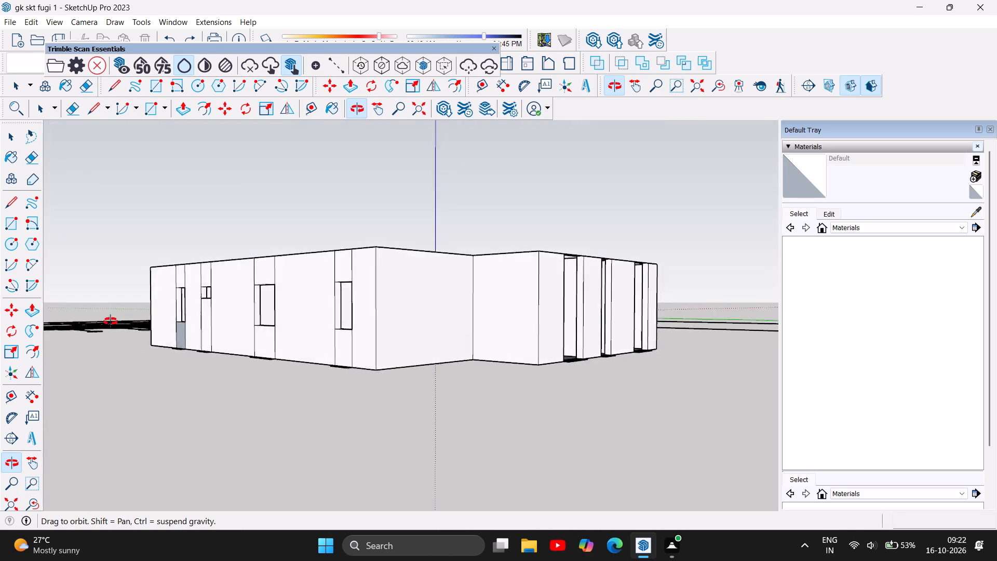
{"action": "left_click_drag", "start_coordinate": [111, 322], "coordinate": [259, 389]}
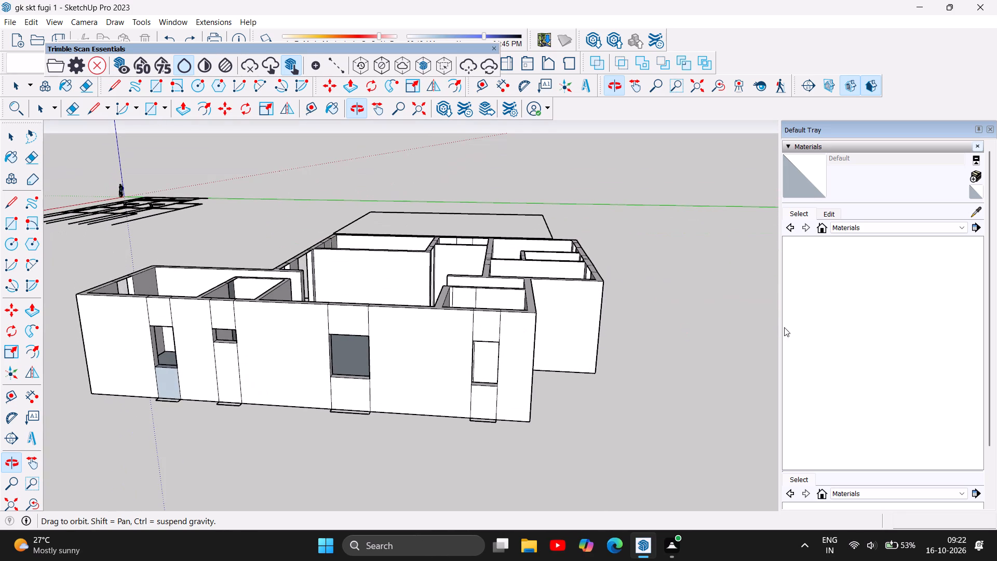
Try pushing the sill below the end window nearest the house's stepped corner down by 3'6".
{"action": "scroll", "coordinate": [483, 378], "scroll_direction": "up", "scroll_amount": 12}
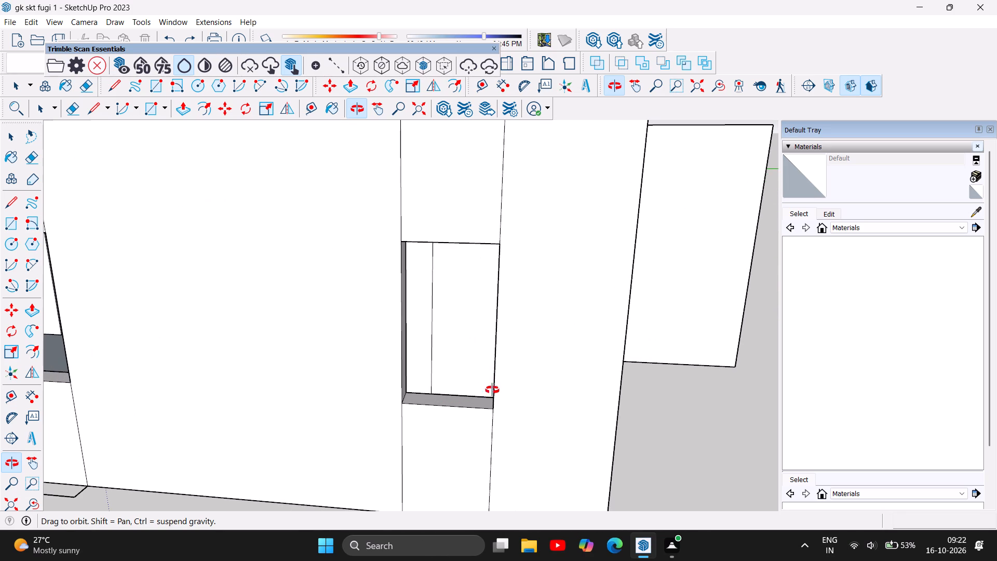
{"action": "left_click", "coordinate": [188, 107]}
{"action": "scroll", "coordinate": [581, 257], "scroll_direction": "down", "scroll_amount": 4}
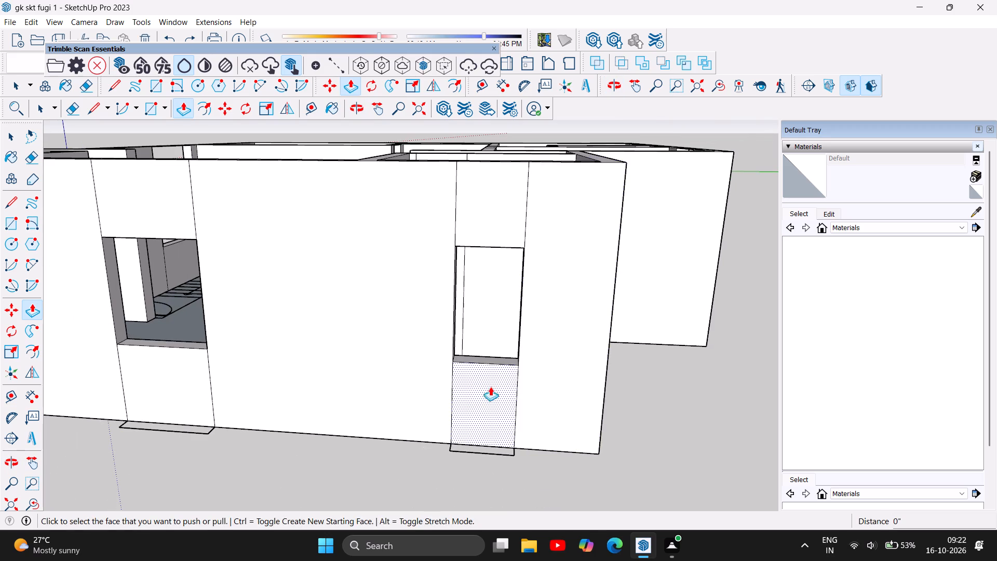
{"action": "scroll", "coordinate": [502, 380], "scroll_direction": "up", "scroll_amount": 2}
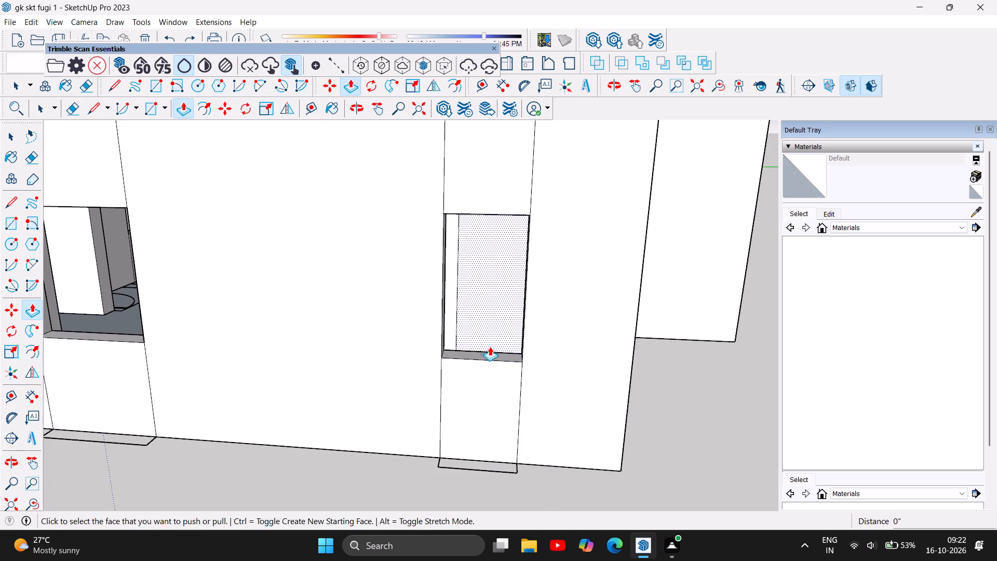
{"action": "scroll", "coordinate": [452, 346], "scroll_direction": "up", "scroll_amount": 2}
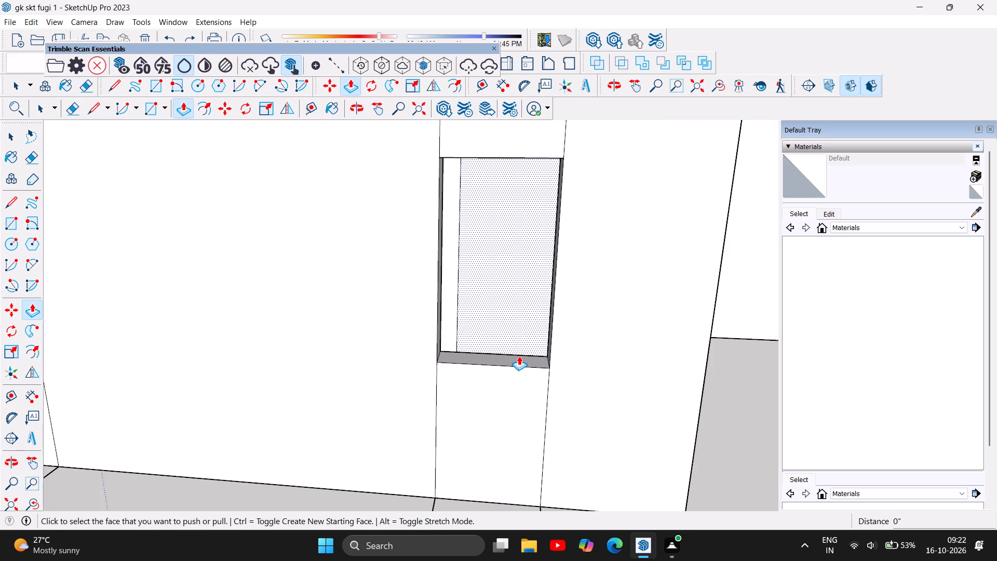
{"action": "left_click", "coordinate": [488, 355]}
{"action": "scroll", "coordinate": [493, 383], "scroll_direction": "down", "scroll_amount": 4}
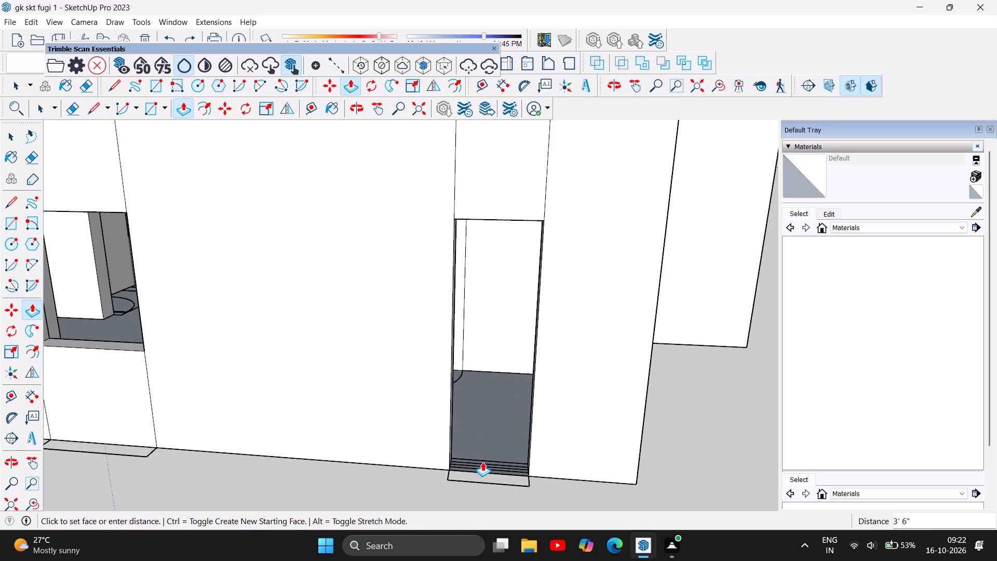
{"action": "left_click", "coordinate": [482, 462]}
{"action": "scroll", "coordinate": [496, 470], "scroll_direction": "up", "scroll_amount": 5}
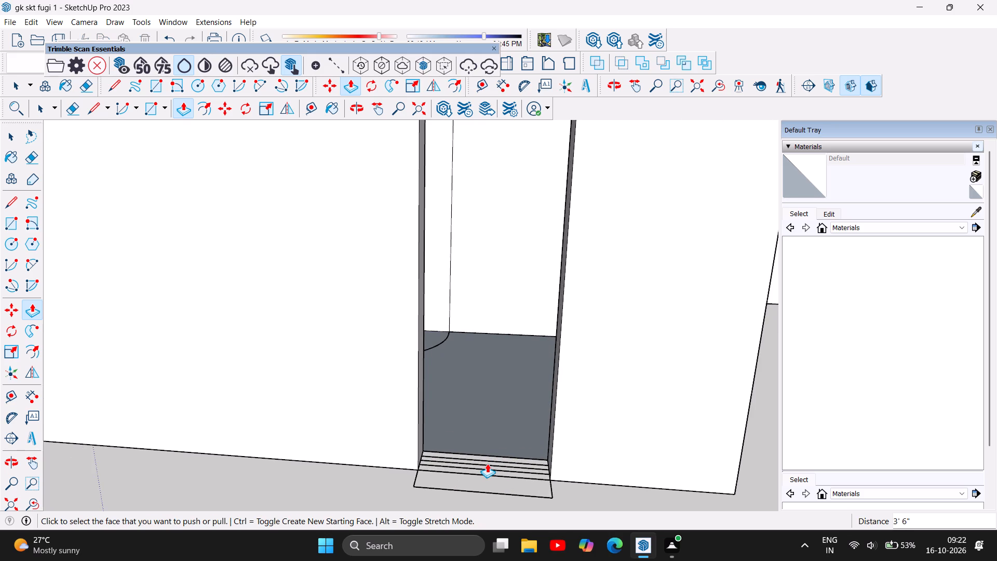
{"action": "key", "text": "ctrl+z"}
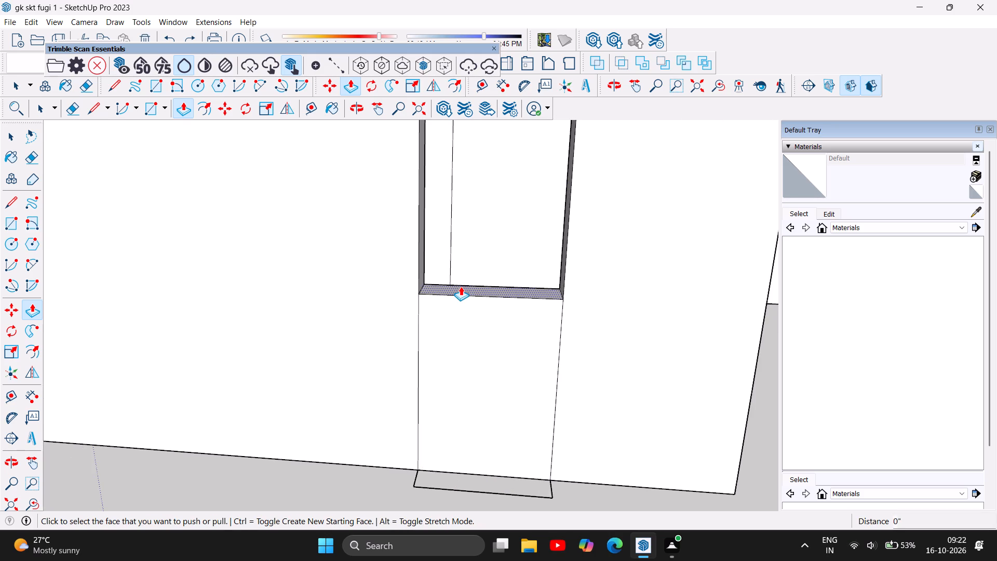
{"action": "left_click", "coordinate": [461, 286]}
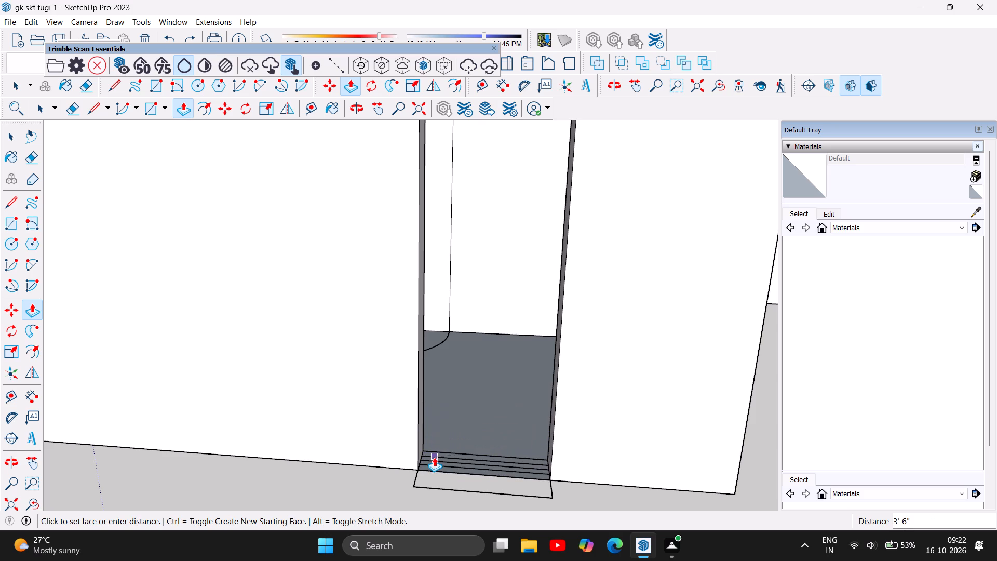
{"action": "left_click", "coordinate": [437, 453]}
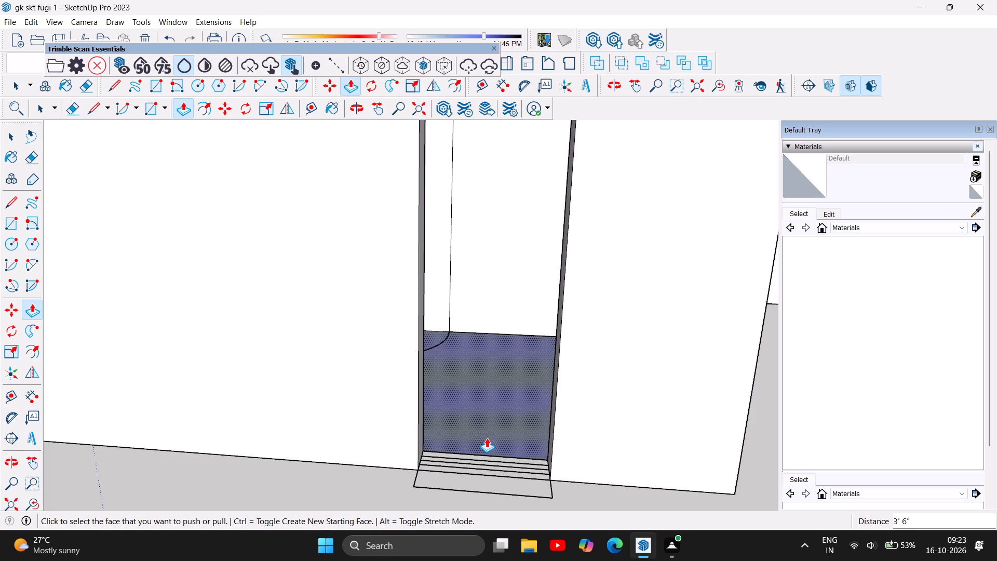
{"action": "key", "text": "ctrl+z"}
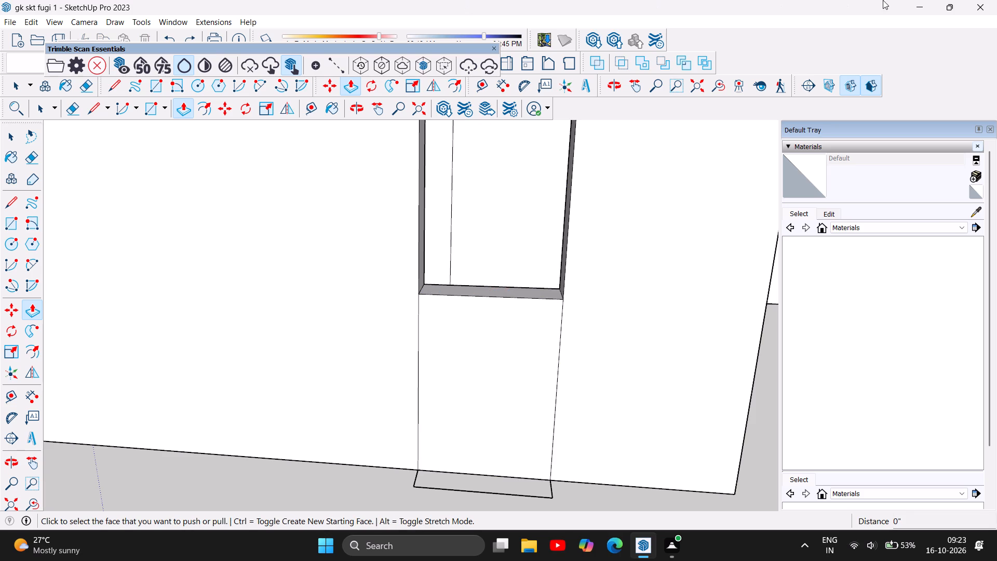
Push the end window's existing sill down to its base and pull the base face up into a 6' sill.
{"action": "scroll", "coordinate": [395, 454], "scroll_direction": "down", "scroll_amount": 2}
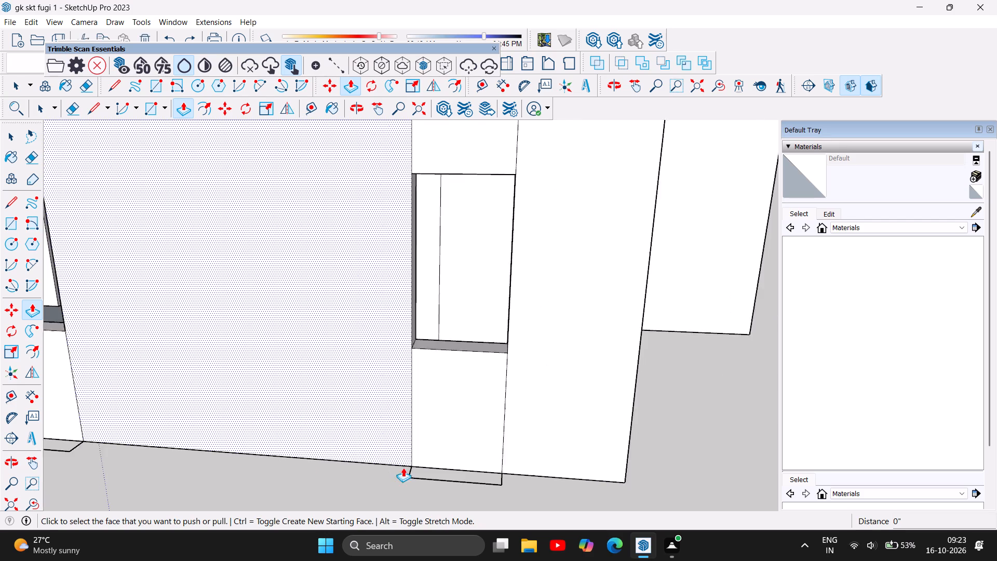
{"action": "scroll", "coordinate": [403, 468], "scroll_direction": "down", "scroll_amount": 3}
{"action": "scroll", "coordinate": [448, 416], "scroll_direction": "up", "scroll_amount": 1}
{"action": "scroll", "coordinate": [522, 339], "scroll_direction": "up", "scroll_amount": 3}
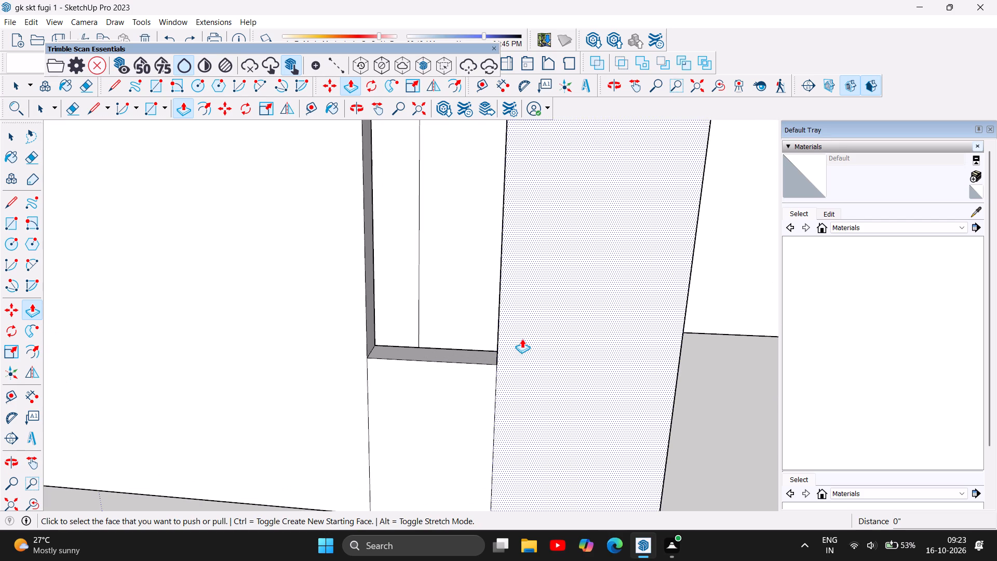
{"action": "left_click", "coordinate": [435, 349]}
{"action": "scroll", "coordinate": [435, 348], "scroll_direction": "down", "scroll_amount": 3}
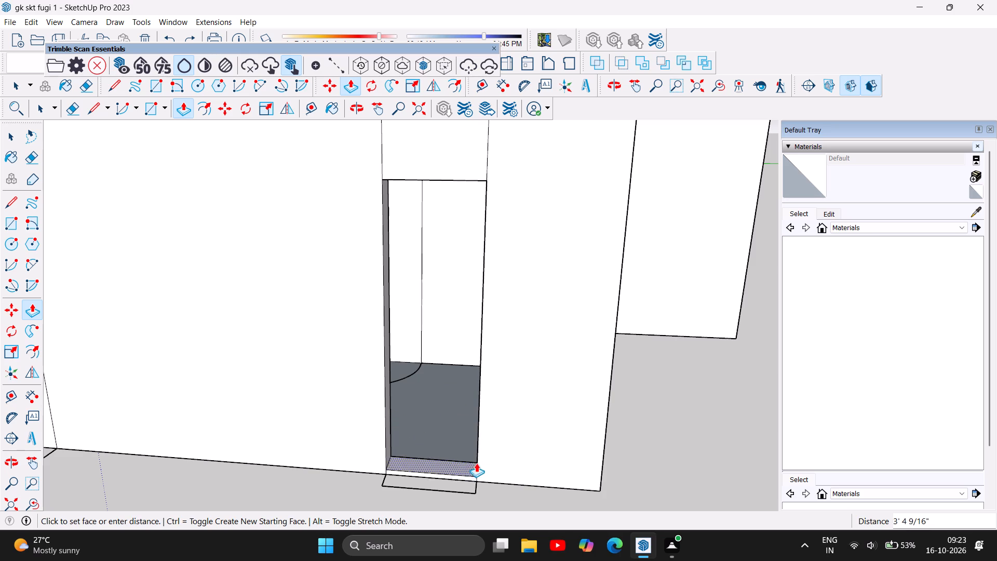
{"action": "left_click", "coordinate": [474, 467]}
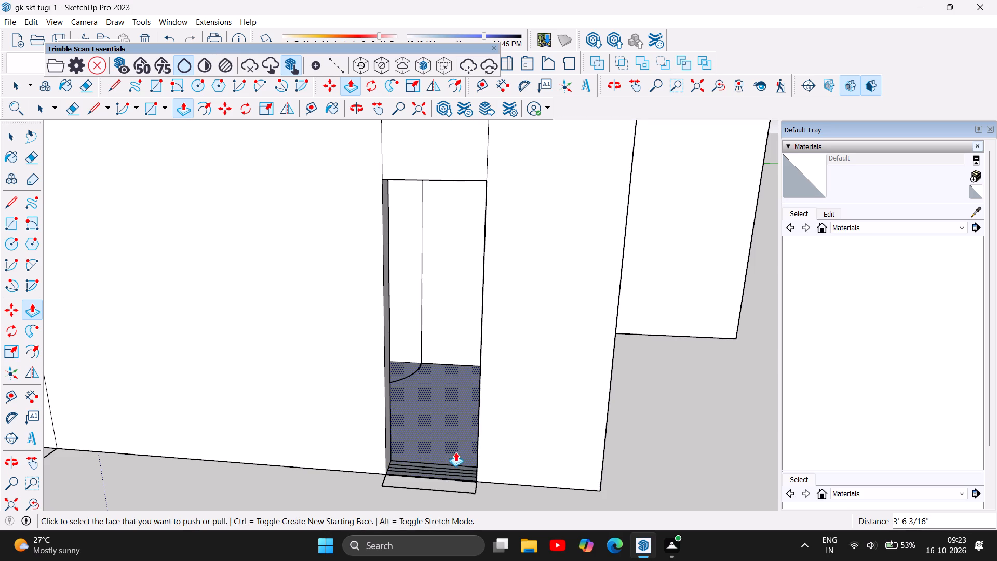
{"action": "left_click", "coordinate": [443, 465]}
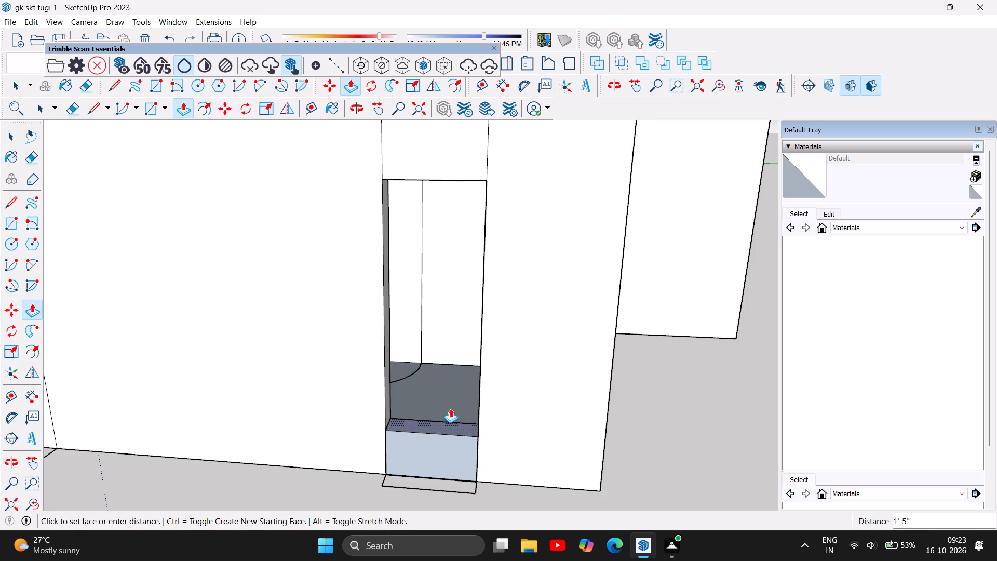
{"action": "type", "text": "6'"}
{"action": "key", "text": "Return"}
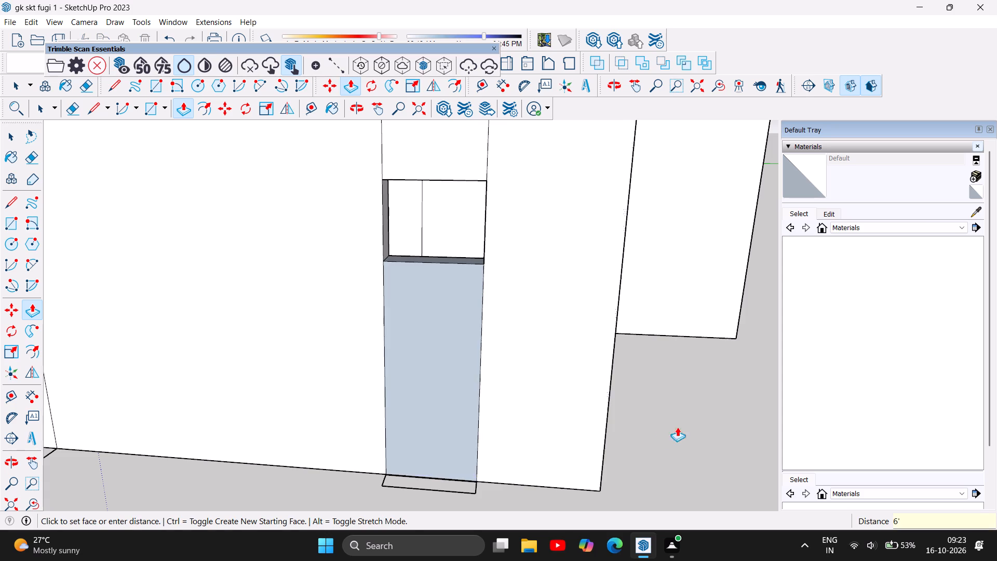
Examine the four-window facade and the adjoining facades, comparing the end window's sill with the other openings.
{"action": "scroll", "coordinate": [632, 438], "scroll_direction": "down", "scroll_amount": 12}
{"action": "scroll", "coordinate": [673, 430], "scroll_direction": "down", "scroll_amount": 5}
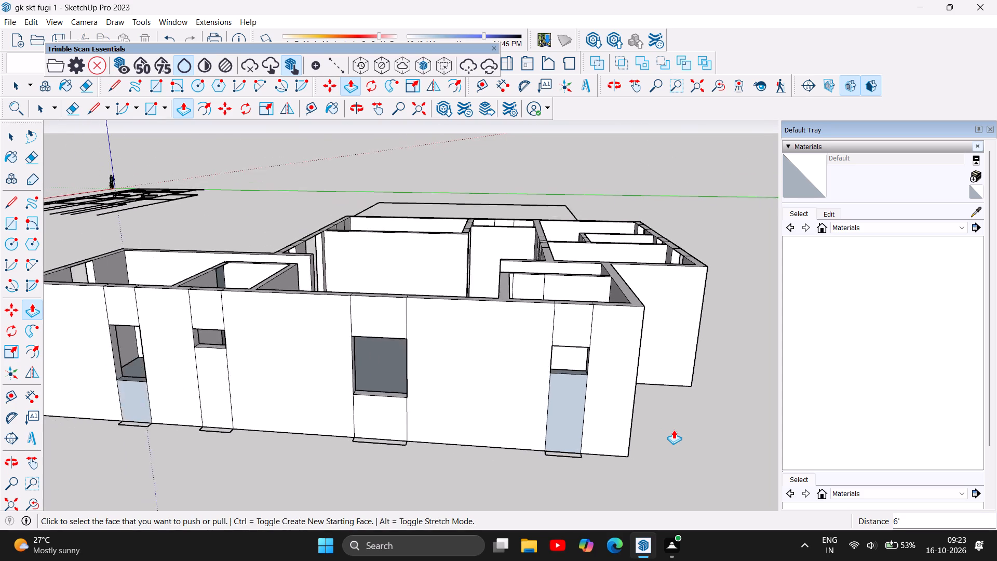
{"action": "scroll", "coordinate": [673, 430], "scroll_direction": "down", "scroll_amount": 1}
{"action": "scroll", "coordinate": [673, 430], "scroll_direction": "up", "scroll_amount": 5}
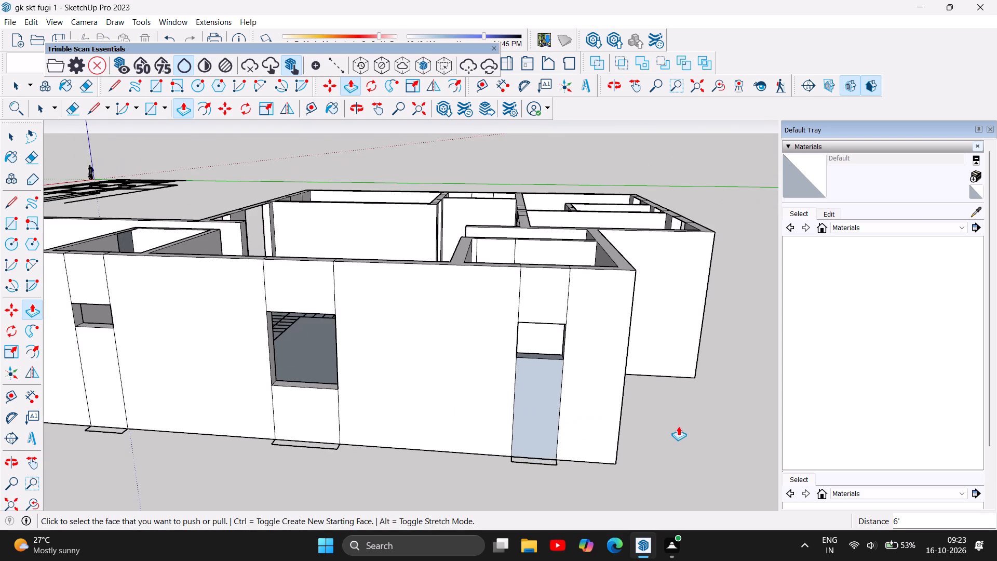
{"action": "scroll", "coordinate": [703, 416], "scroll_direction": "down", "scroll_amount": 5}
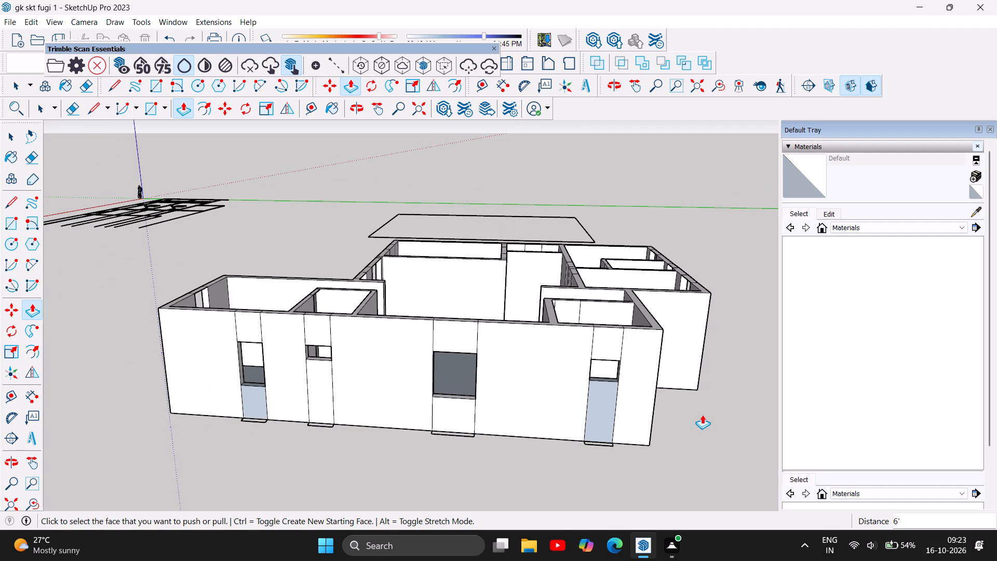
{"action": "left_click", "coordinate": [357, 109]}
{"action": "left_click_drag", "start_coordinate": [665, 444], "coordinate": [382, 380]}
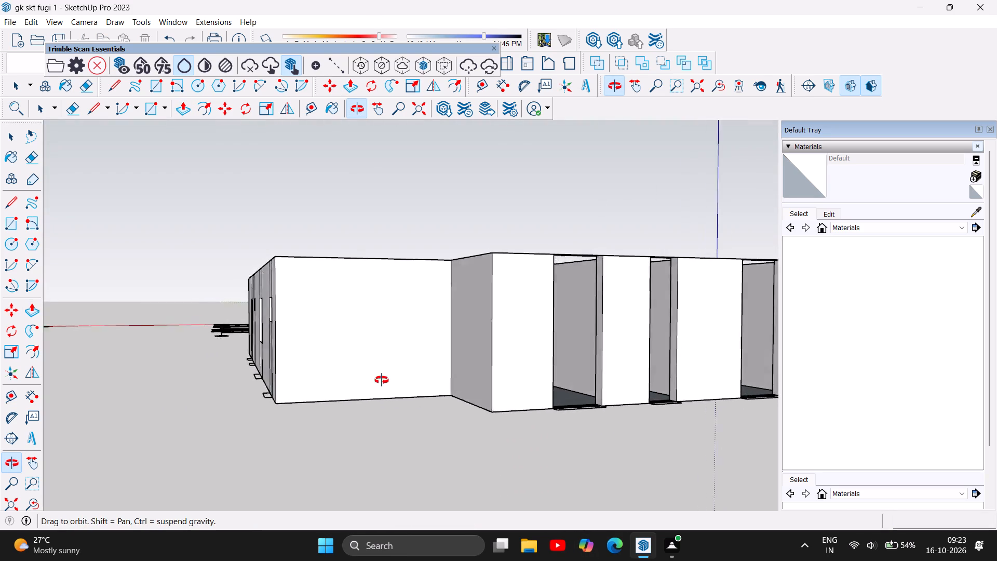
{"action": "left_click_drag", "start_coordinate": [382, 380], "coordinate": [761, 375]}
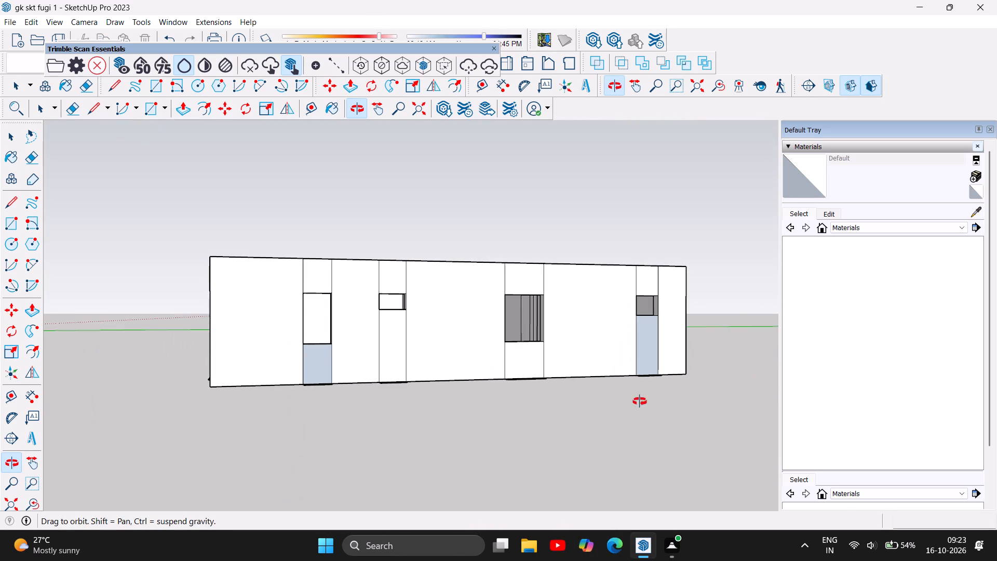
{"action": "left_click_drag", "start_coordinate": [294, 453], "coordinate": [425, 452]}
{"action": "left_click_drag", "start_coordinate": [236, 410], "coordinate": [238, 408]}
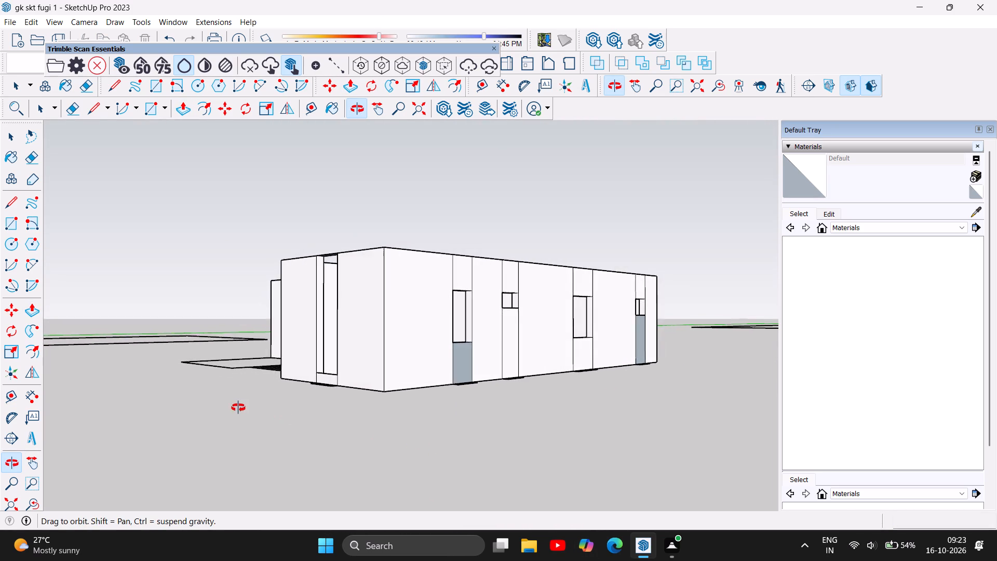
Examine the house model's facades and open-topped interior from all sides, checking the walls and window openings.
{"action": "left_click_drag", "start_coordinate": [238, 408], "coordinate": [62, 415]}
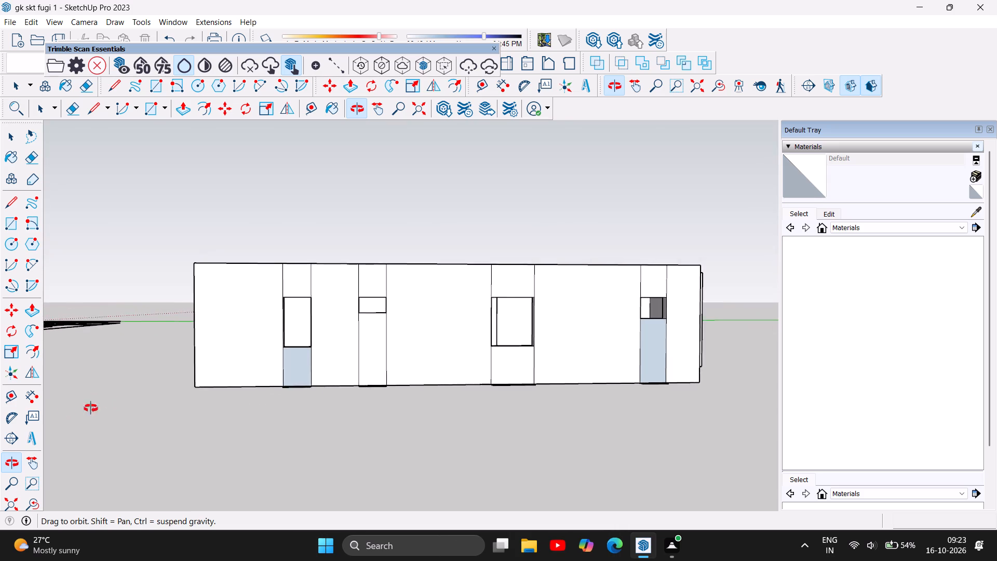
{"action": "left_click_drag", "start_coordinate": [604, 435], "coordinate": [312, 441]}
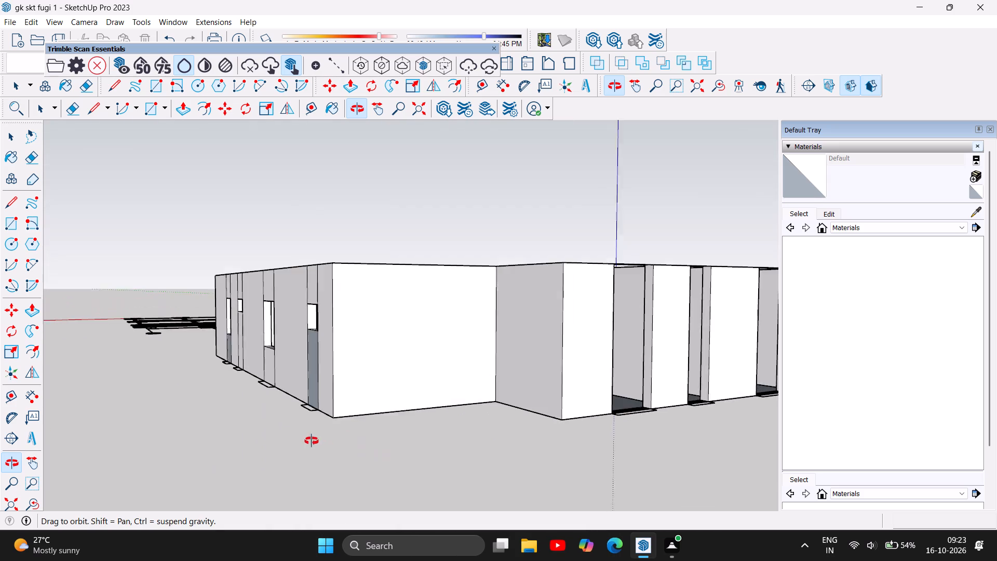
{"action": "left_click_drag", "start_coordinate": [312, 441], "coordinate": [312, 440]}
{"action": "left_click_drag", "start_coordinate": [578, 386], "coordinate": [348, 385]}
{"action": "scroll", "coordinate": [579, 444], "scroll_direction": "down", "scroll_amount": 4}
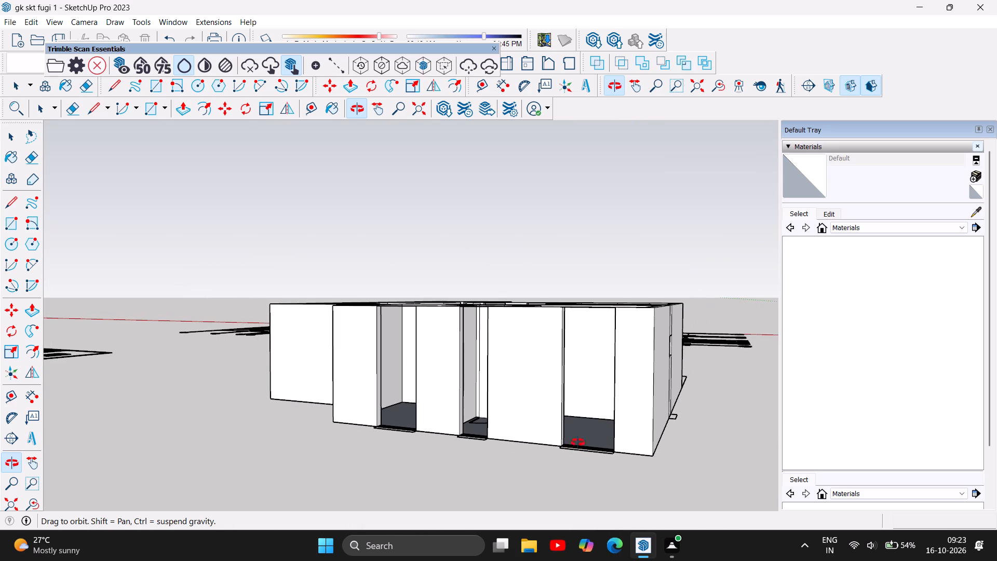
{"action": "left_click_drag", "start_coordinate": [598, 323], "coordinate": [622, 504]}
{"action": "left_click_drag", "start_coordinate": [278, 286], "coordinate": [324, 304]}
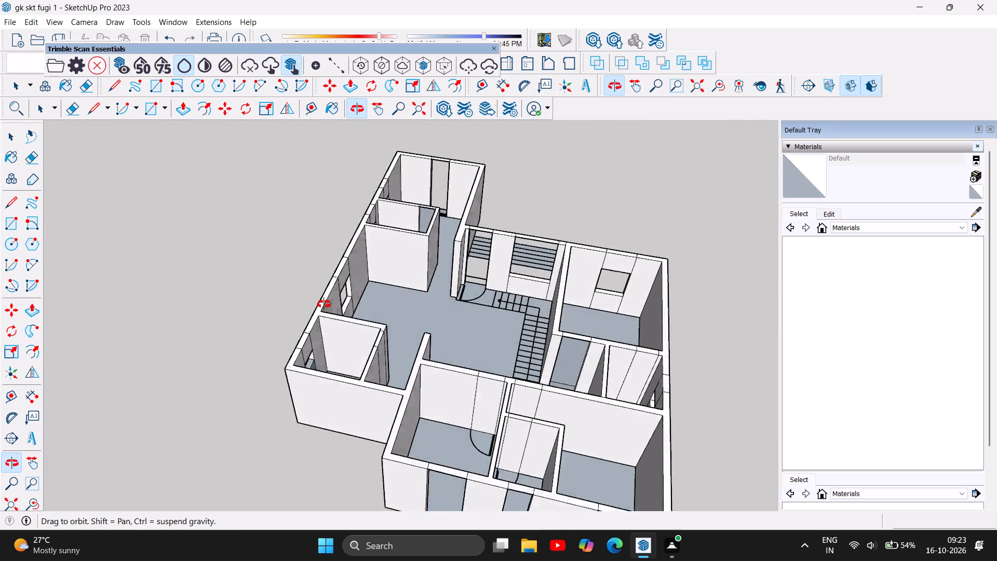
{"action": "left_click_drag", "start_coordinate": [324, 304], "coordinate": [398, 301]}
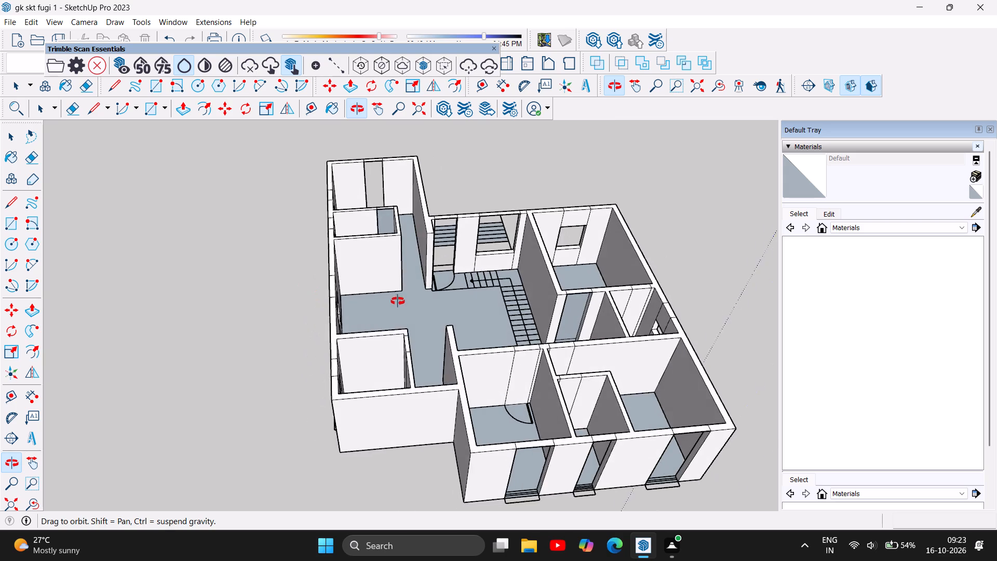
{"action": "left_click_drag", "start_coordinate": [398, 301], "coordinate": [383, 308]}
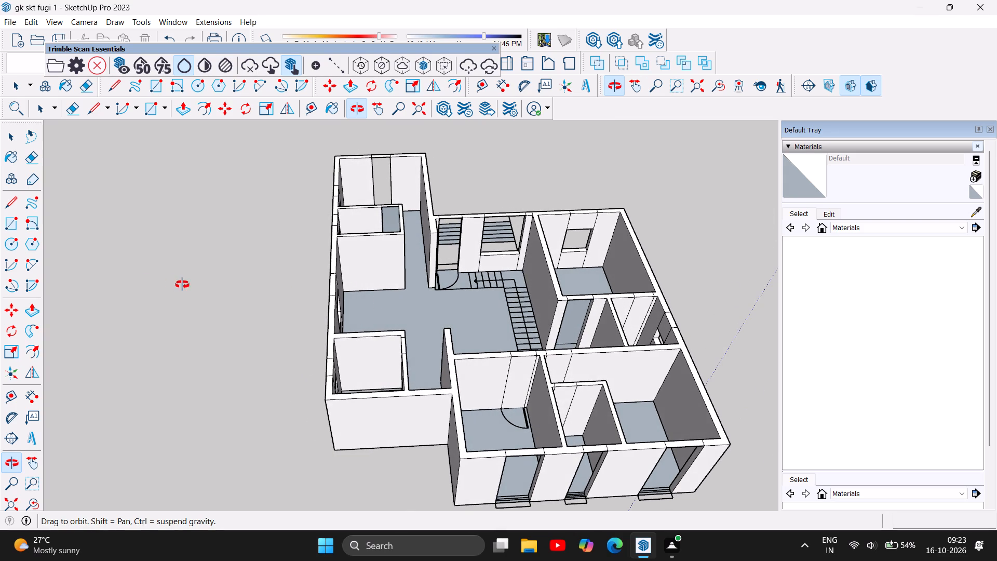
{"action": "left_click_drag", "start_coordinate": [182, 285], "coordinate": [523, 326]}
{"action": "left_click_drag", "start_coordinate": [117, 349], "coordinate": [376, 369]}
{"action": "left_click_drag", "start_coordinate": [180, 354], "coordinate": [195, 350]}
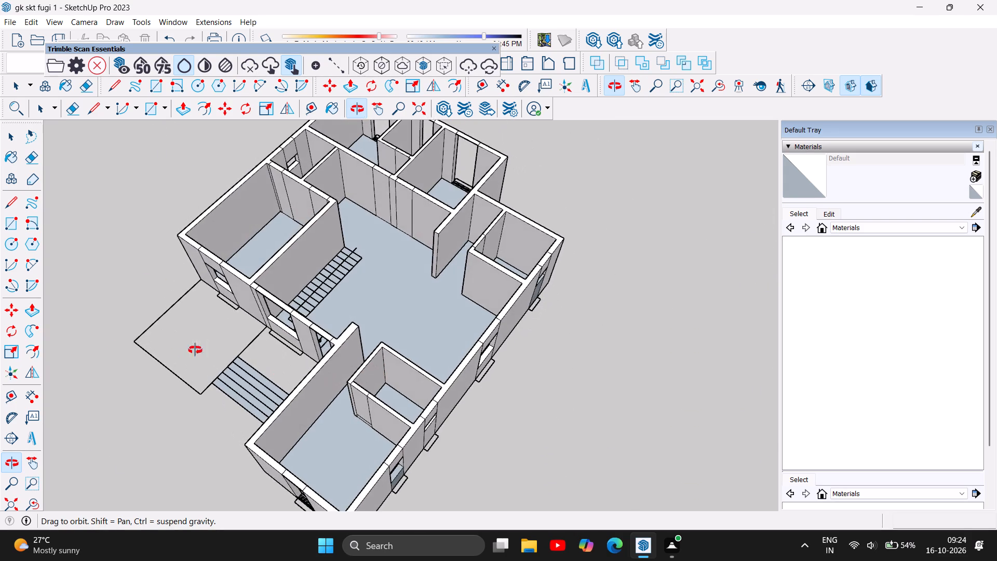
{"action": "left_click_drag", "start_coordinate": [195, 350], "coordinate": [366, 342]}
{"action": "scroll", "coordinate": [358, 346], "scroll_direction": "down", "scroll_amount": 5}
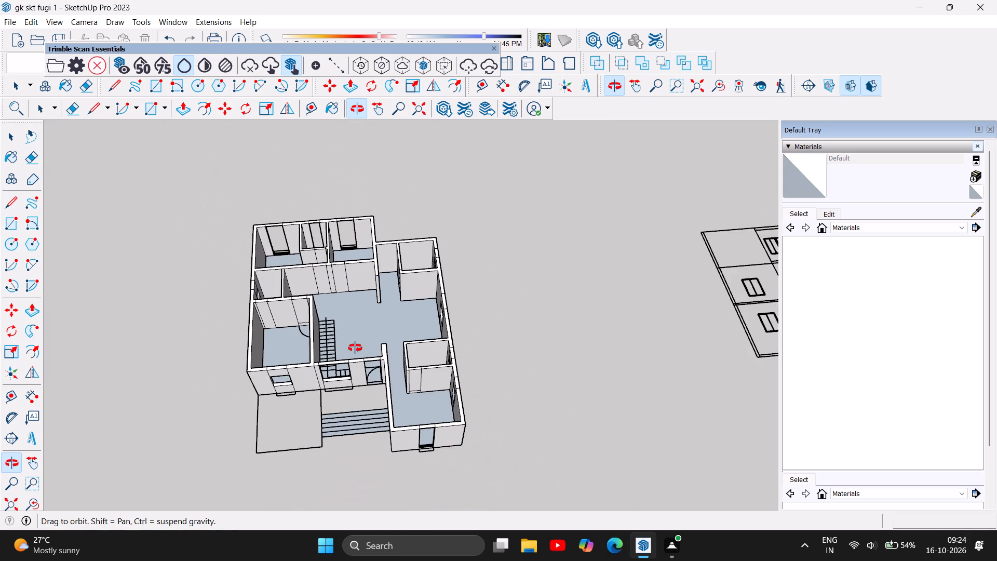
Inspect the stair-side facade of the house, including its window and door openings and the adjoining entrance steps.
{"action": "scroll", "coordinate": [355, 348], "scroll_direction": "up", "scroll_amount": 2}
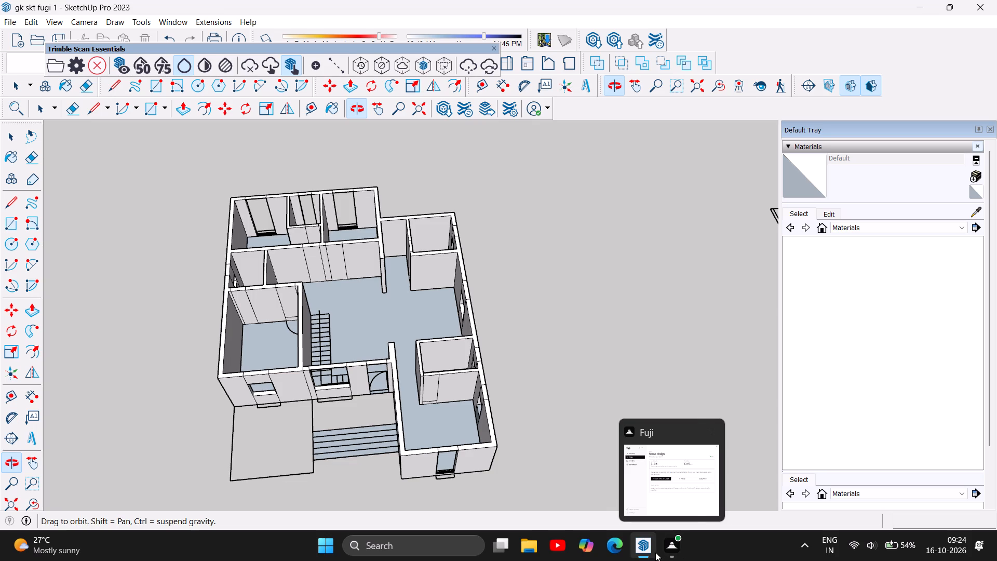
{"action": "scroll", "coordinate": [504, 389], "scroll_direction": "down", "scroll_amount": 1}
{"action": "scroll", "coordinate": [535, 402], "scroll_direction": "up", "scroll_amount": 1}
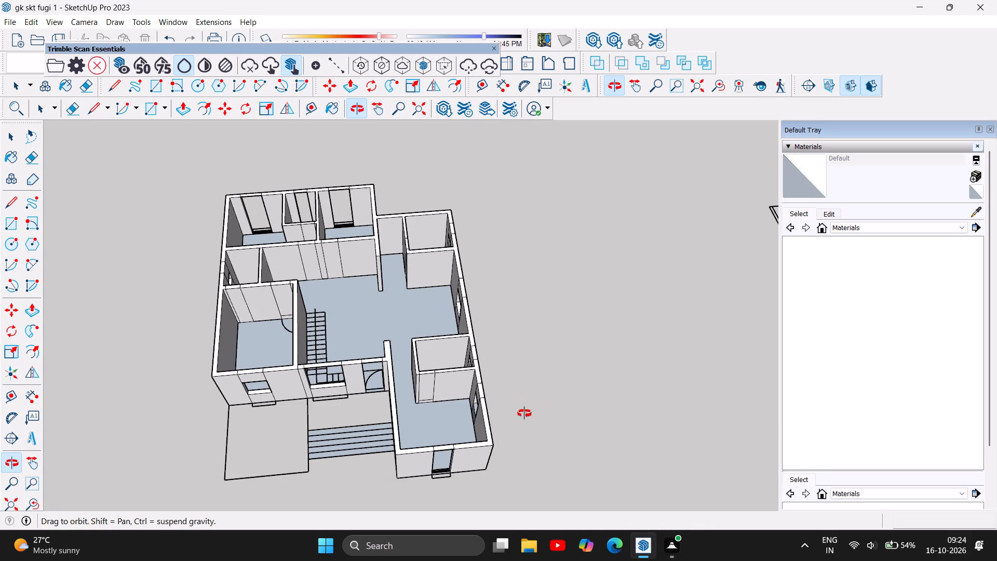
{"action": "scroll", "coordinate": [475, 488], "scroll_direction": "up", "scroll_amount": 1}
{"action": "left_click_drag", "start_coordinate": [470, 498], "coordinate": [500, 455]}
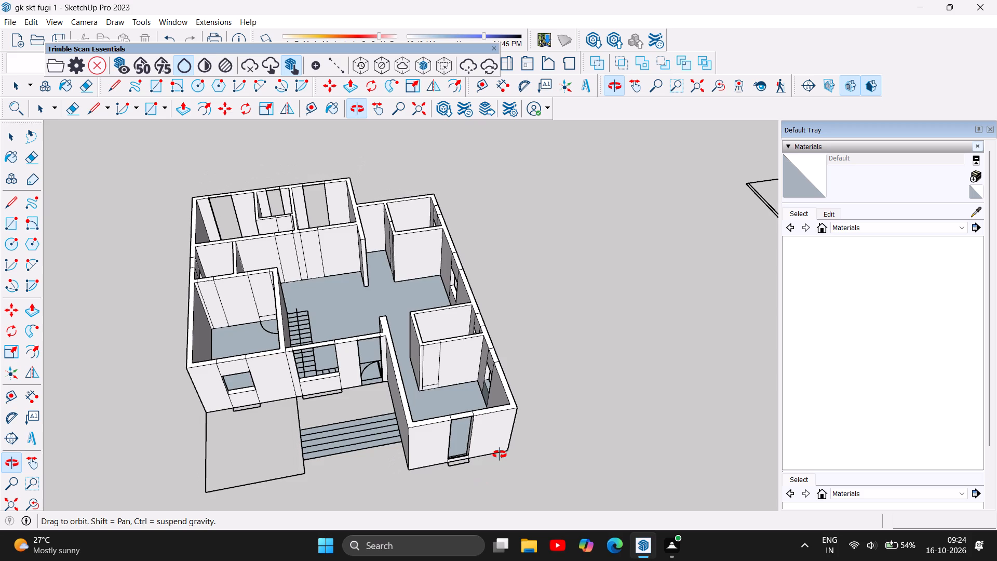
{"action": "left_click_drag", "start_coordinate": [500, 455], "coordinate": [503, 452]}
{"action": "scroll", "coordinate": [553, 439], "scroll_direction": "up", "scroll_amount": 2}
{"action": "right_click", "coordinate": [558, 436]}
{"action": "left_click_drag", "start_coordinate": [569, 432], "coordinate": [562, 432]}
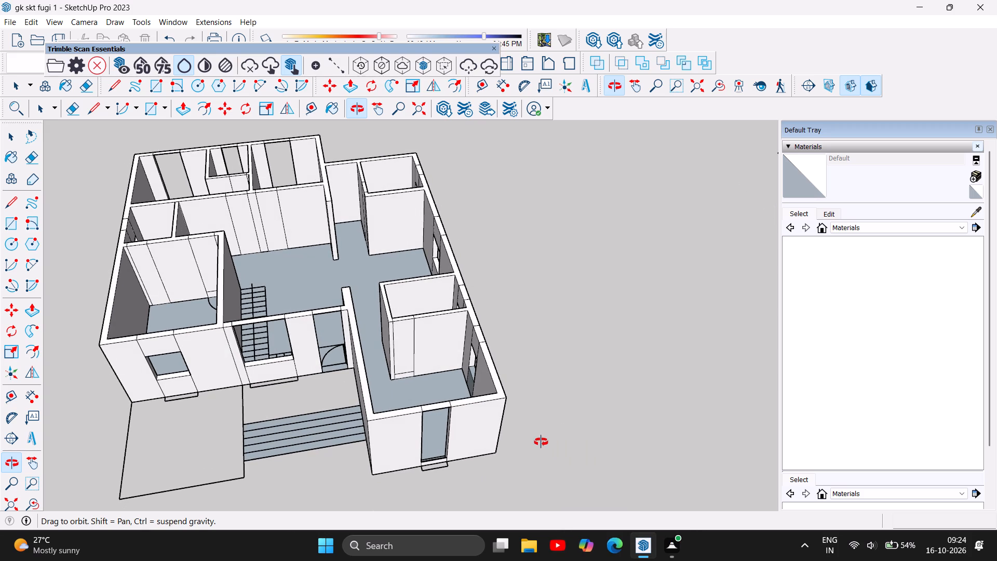
{"action": "scroll", "coordinate": [565, 453], "scroll_direction": "down", "scroll_amount": 5}
{"action": "left_click_drag", "start_coordinate": [596, 465], "coordinate": [595, 465]}
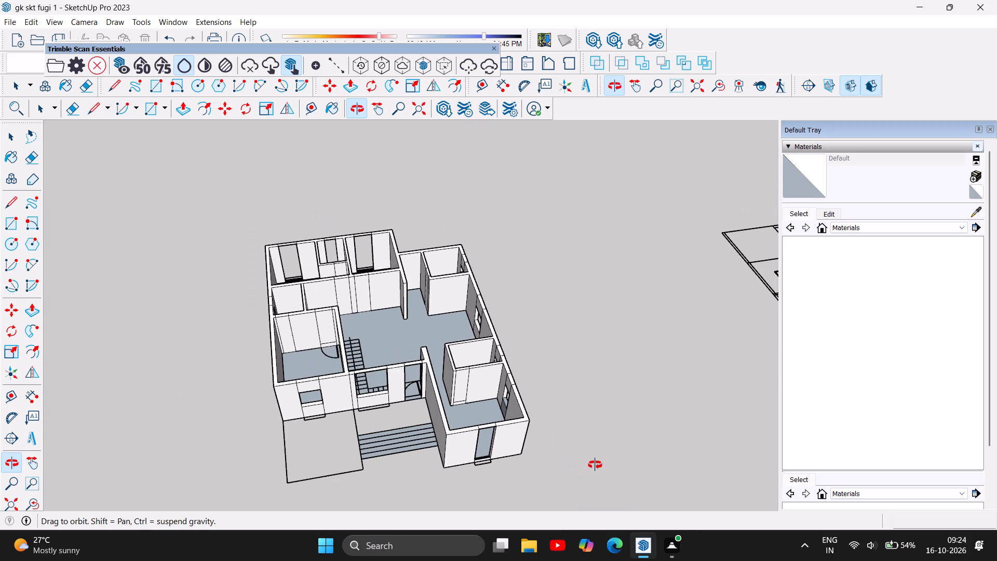
{"action": "left_click_drag", "start_coordinate": [595, 465], "coordinate": [584, 382]}
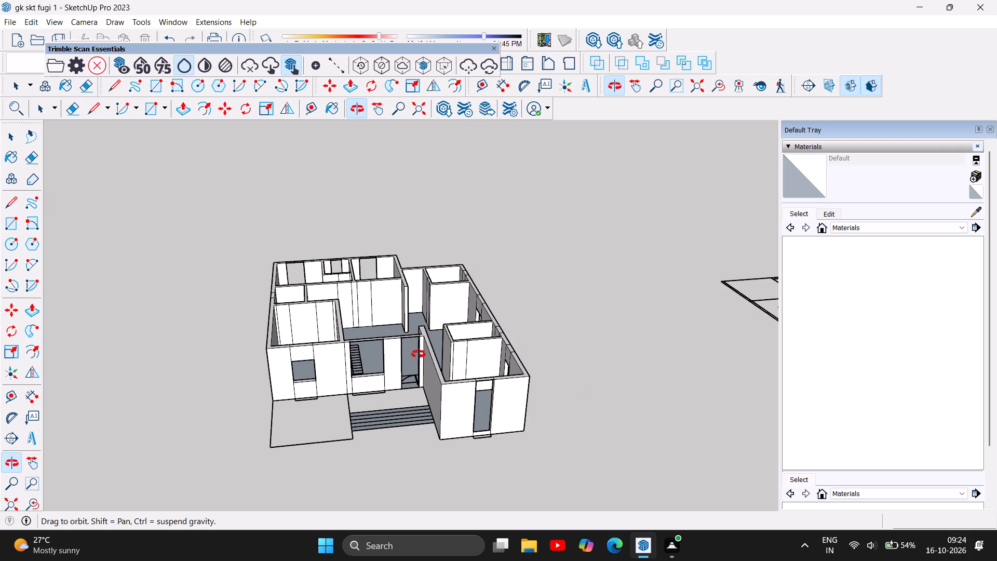
{"action": "scroll", "coordinate": [419, 354], "scroll_direction": "up", "scroll_amount": 4}
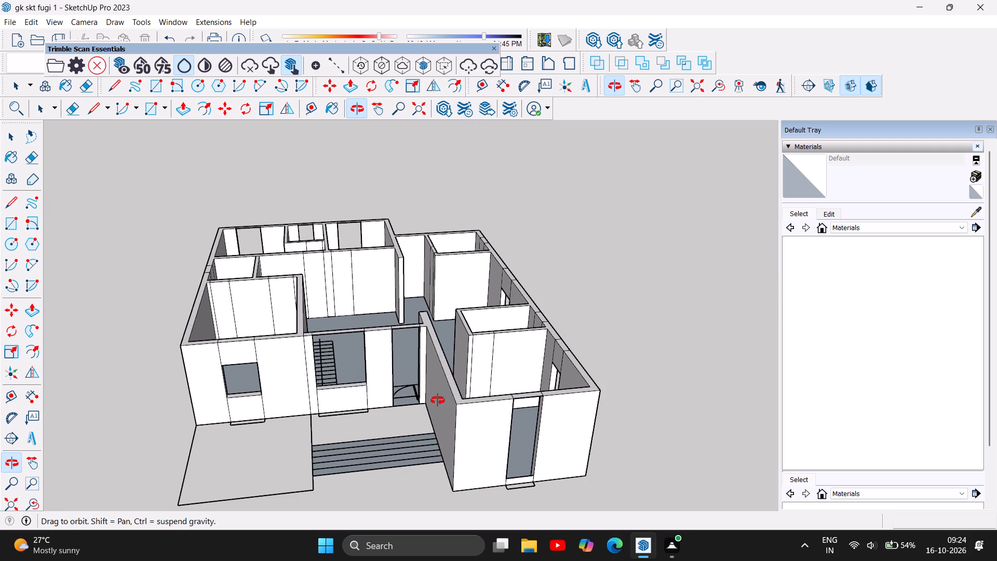
Lasso-select the house's raised walls with their sills and lintels and delete them from the floor plan.
{"action": "left_click", "coordinate": [9, 136]}
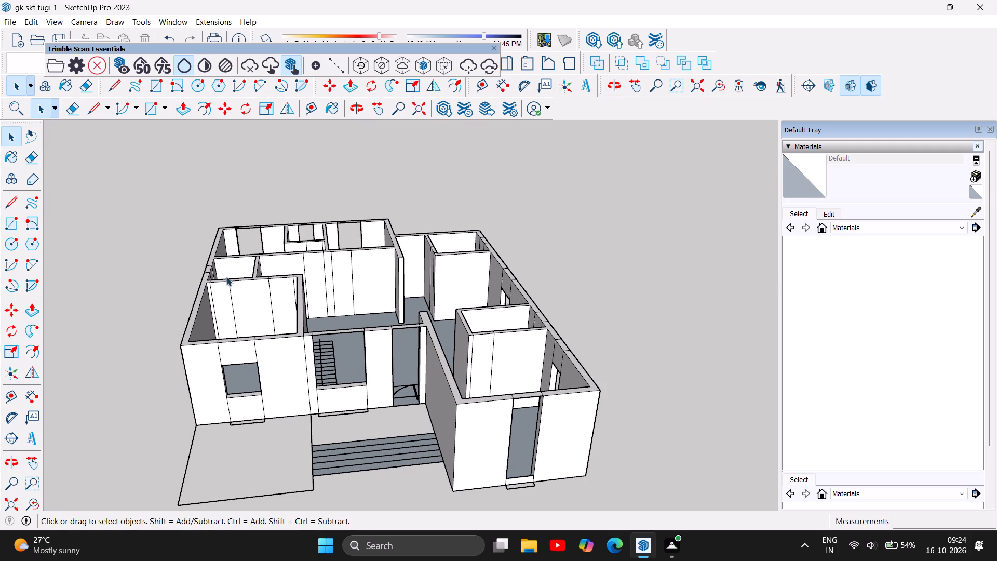
{"action": "left_click", "coordinate": [253, 304]}
{"action": "left_click", "coordinate": [200, 364]}
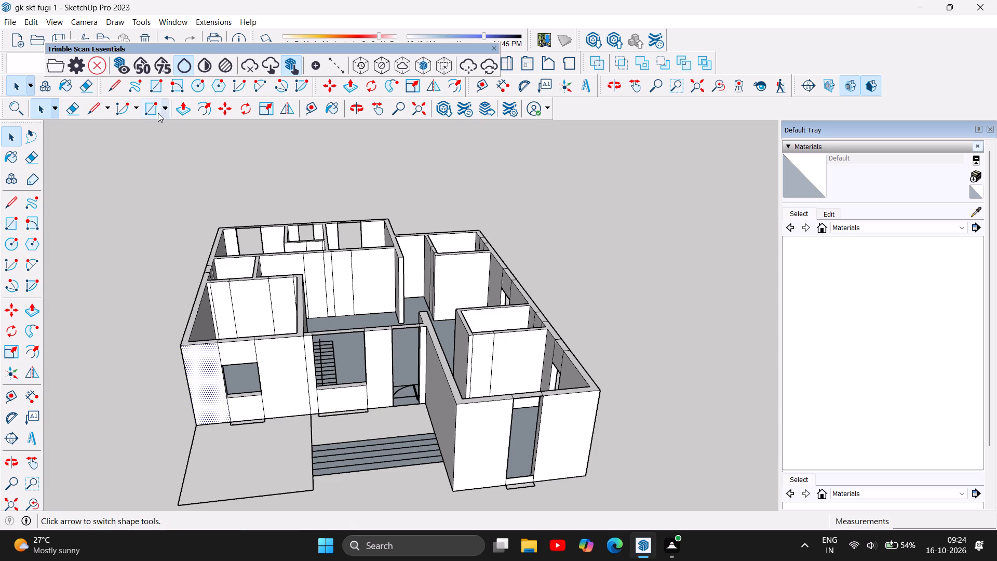
{"action": "left_click", "coordinate": [36, 135]}
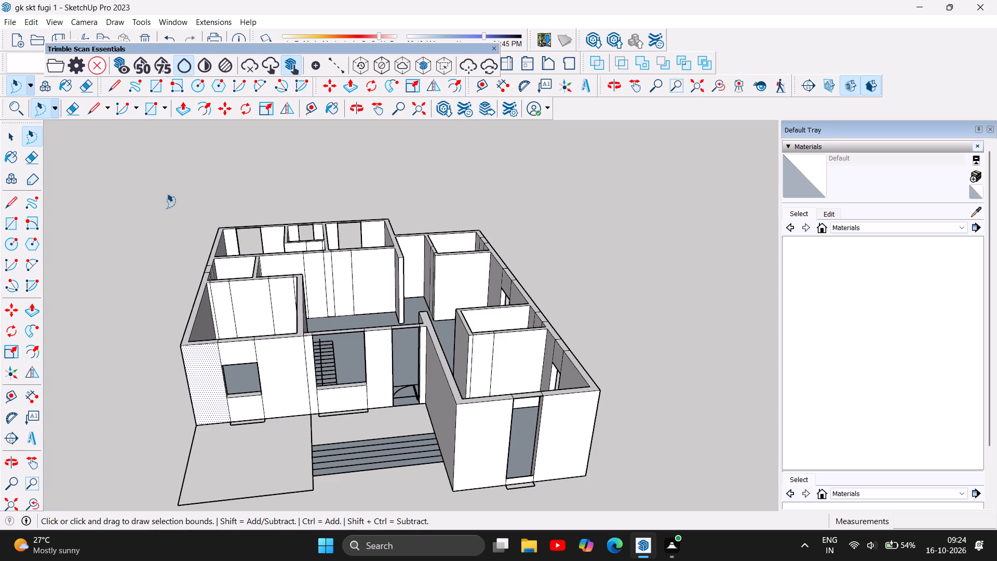
{"action": "left_click", "coordinate": [165, 192]}
{"action": "left_click_drag", "start_coordinate": [120, 176], "coordinate": [802, 355]}
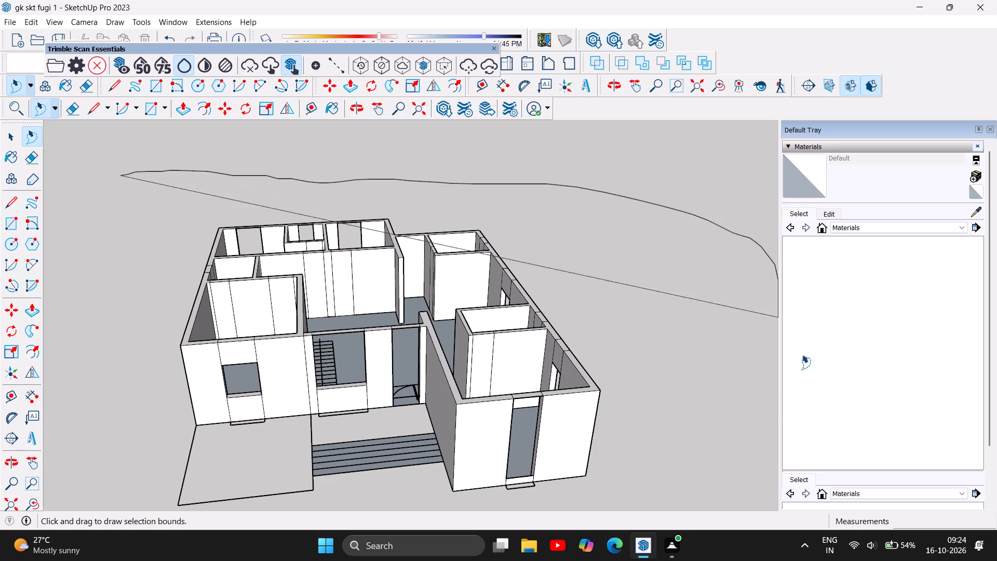
{"action": "left_click_drag", "start_coordinate": [802, 355], "coordinate": [152, 374]}
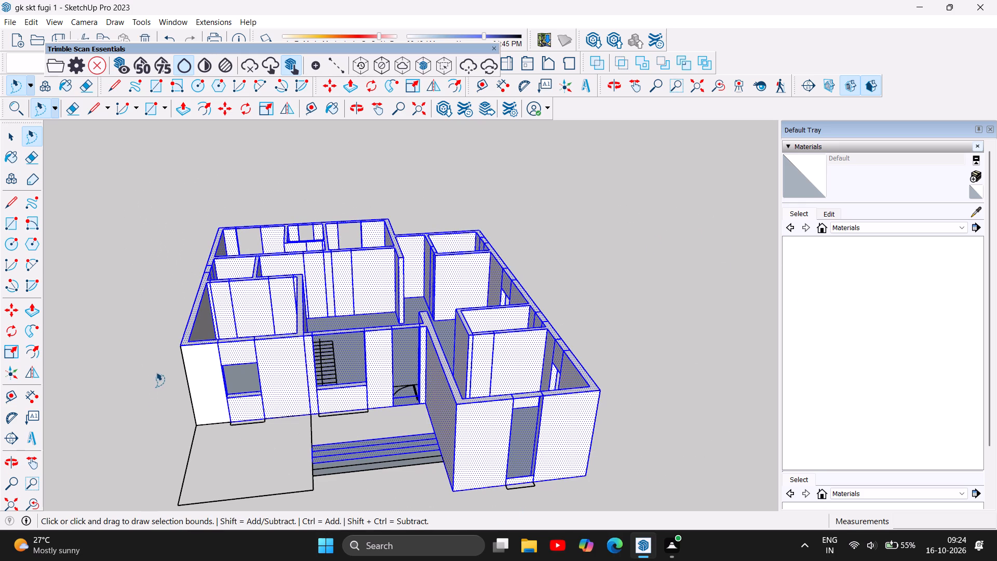
{"action": "key", "text": "Delete"}
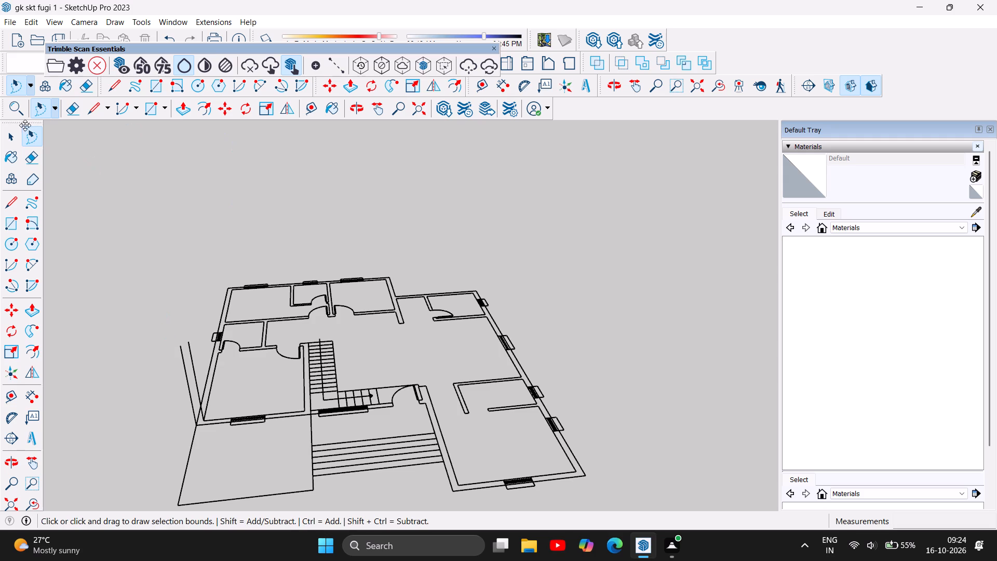
Delete the two leftover vertical edges at the outer corner of the room beside the stairs.
{"action": "left_click", "coordinate": [5, 138]}
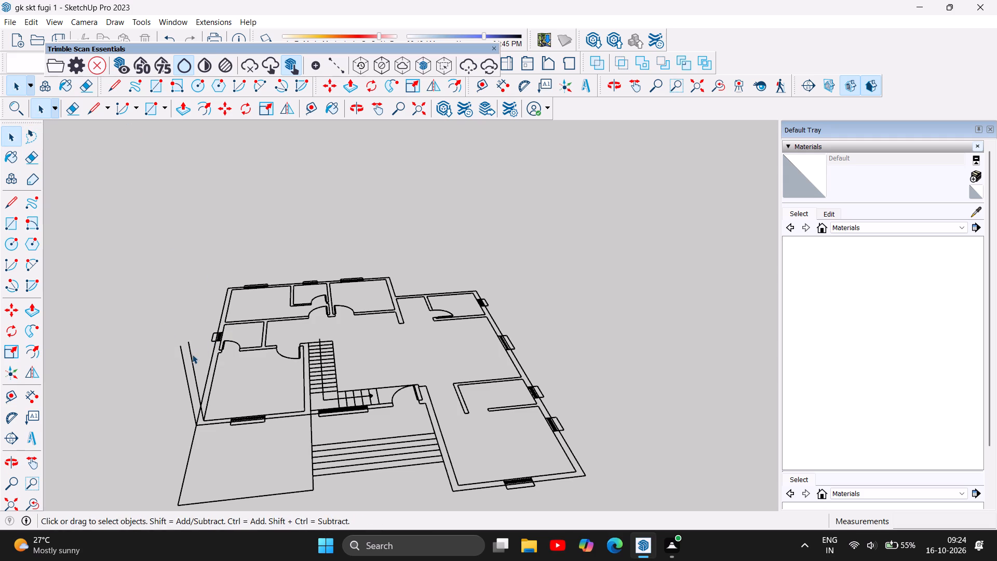
{"action": "left_click", "coordinate": [192, 355]}
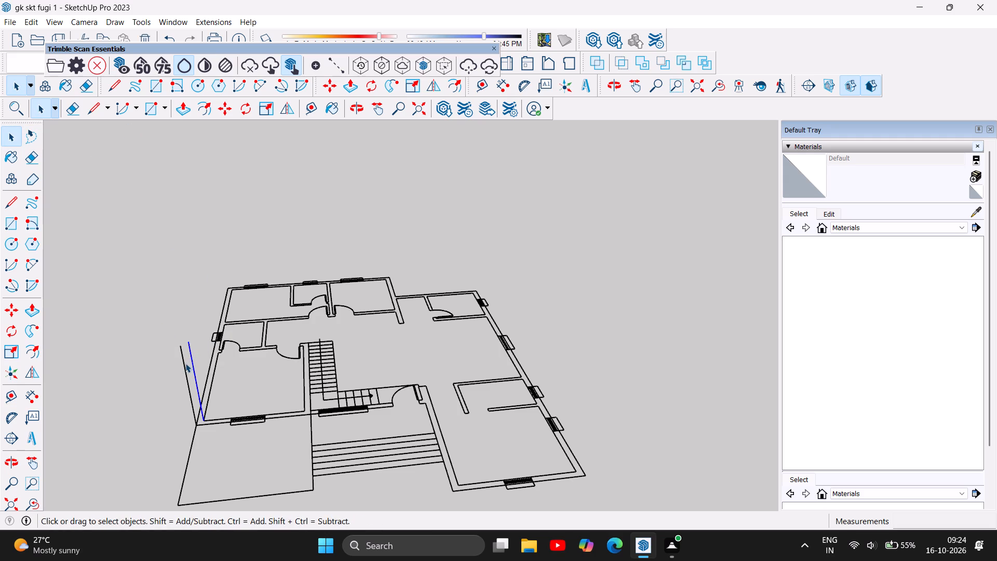
{"action": "left_click", "coordinate": [185, 363]}
{"action": "key", "text": "Delete"}
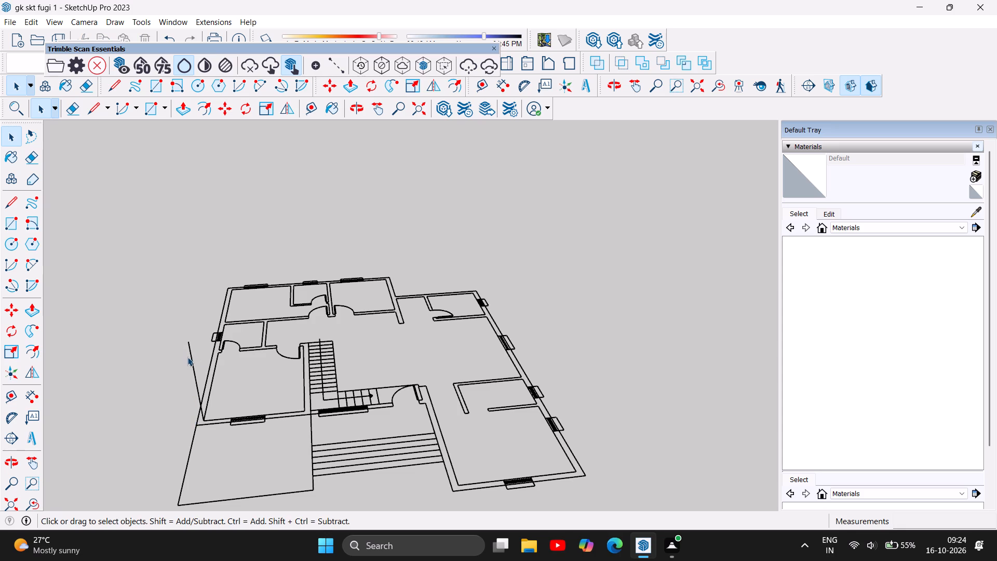
{"action": "left_click", "coordinate": [191, 355]}
{"action": "key", "text": "Delete"}
Examine the flat floor plan and select the stair-side window's outline to check how its linework is grouped.
{"action": "left_click", "coordinate": [350, 108]}
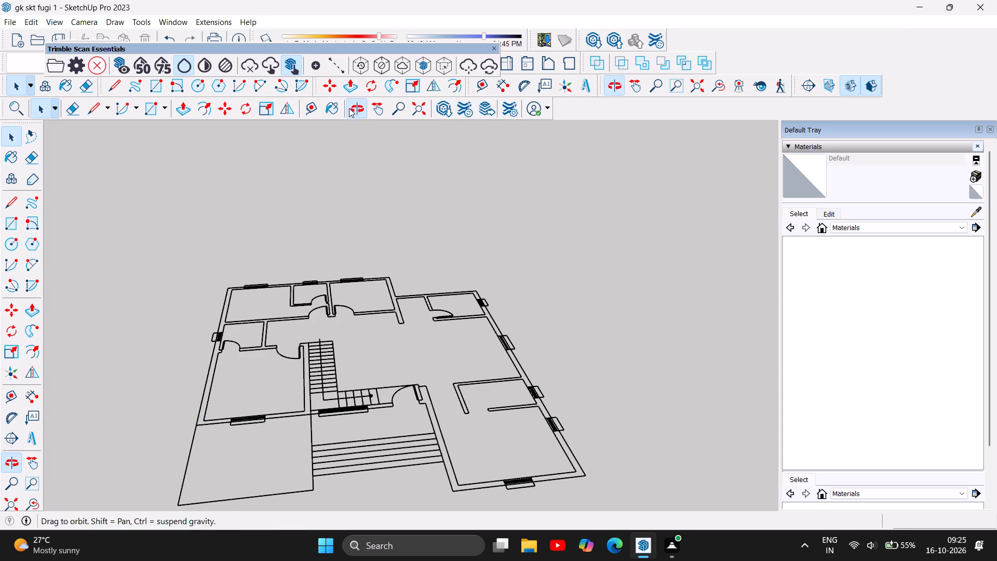
{"action": "left_click_drag", "start_coordinate": [455, 229], "coordinate": [423, 385]}
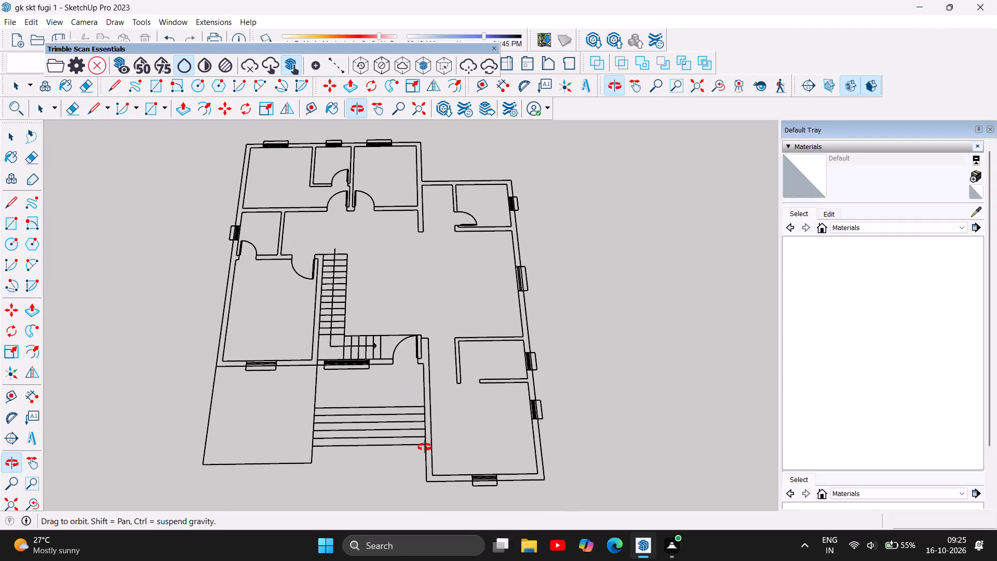
{"action": "scroll", "coordinate": [425, 469], "scroll_direction": "down", "scroll_amount": 5}
{"action": "scroll", "coordinate": [423, 364], "scroll_direction": "up", "scroll_amount": 5}
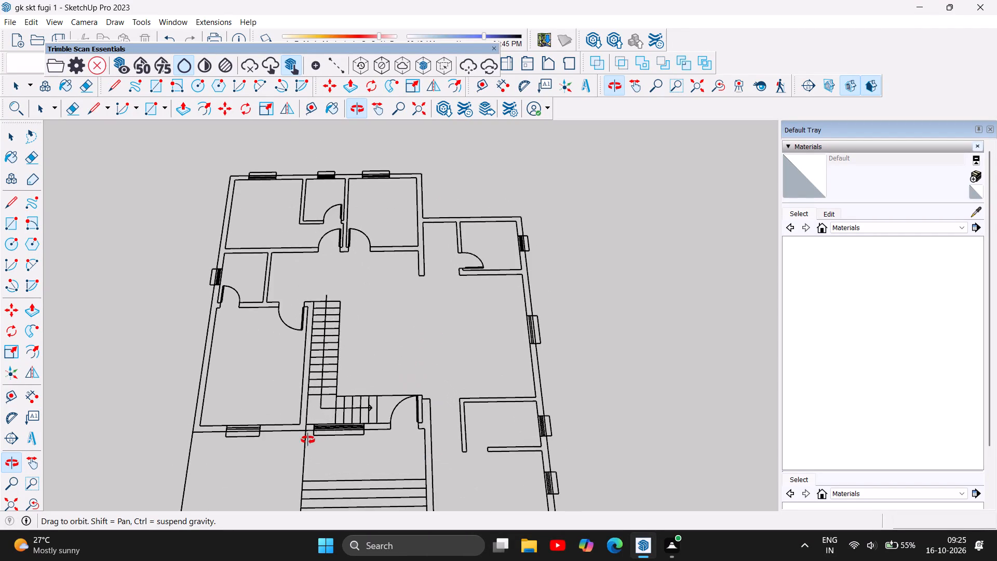
{"action": "scroll", "coordinate": [314, 443], "scroll_direction": "up", "scroll_amount": 10}
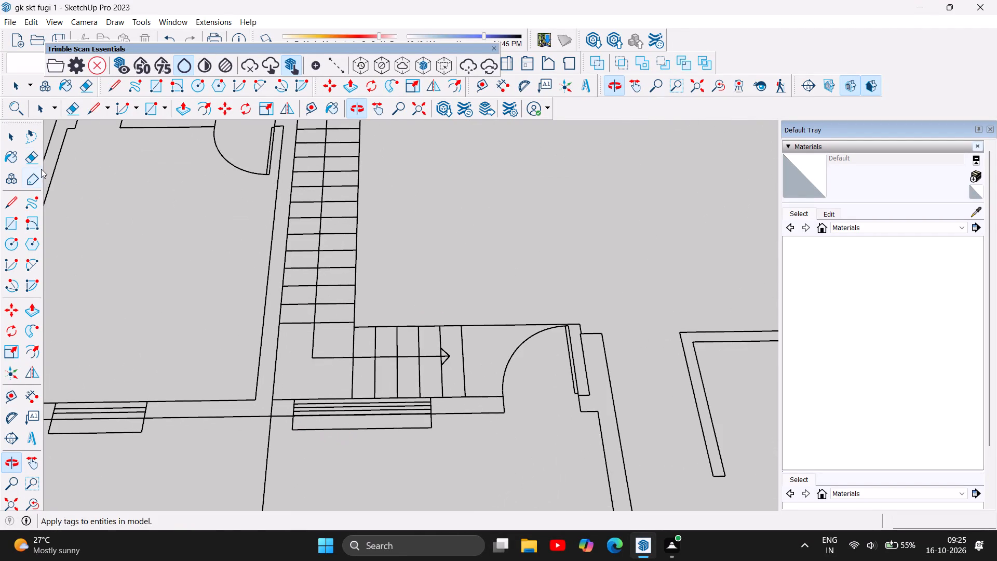
{"action": "left_click", "coordinate": [13, 136]}
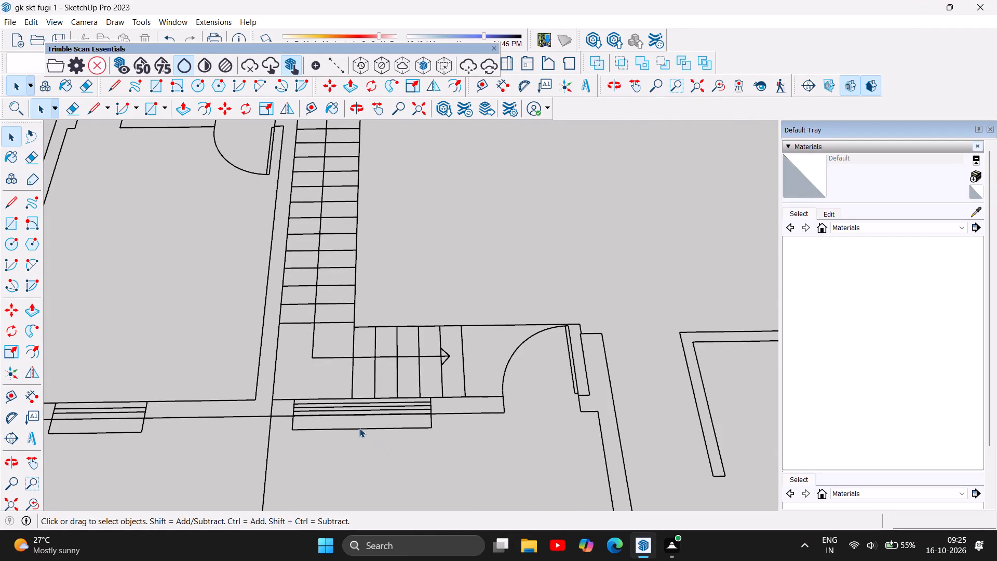
{"action": "left_click", "coordinate": [363, 430]}
{"action": "scroll", "coordinate": [386, 433], "scroll_direction": "down", "scroll_amount": 6}
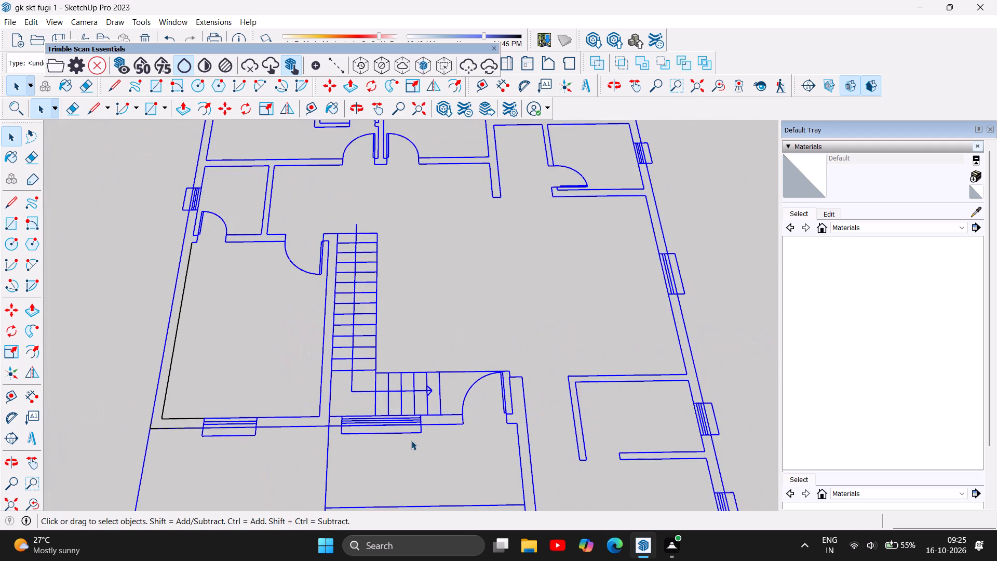
{"action": "scroll", "coordinate": [413, 440], "scroll_direction": "down", "scroll_amount": 10}
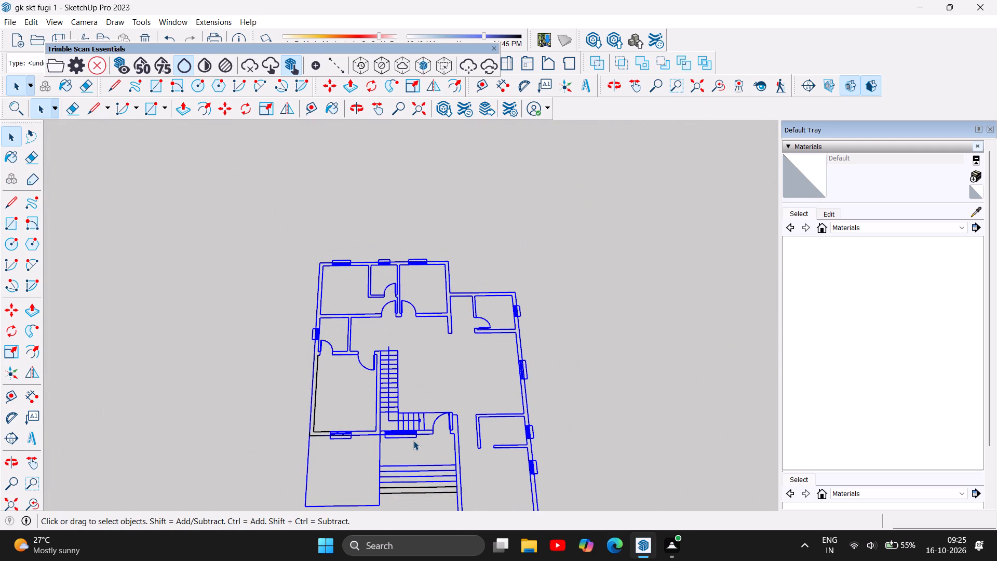
{"action": "scroll", "coordinate": [425, 451], "scroll_direction": "up", "scroll_amount": 2}
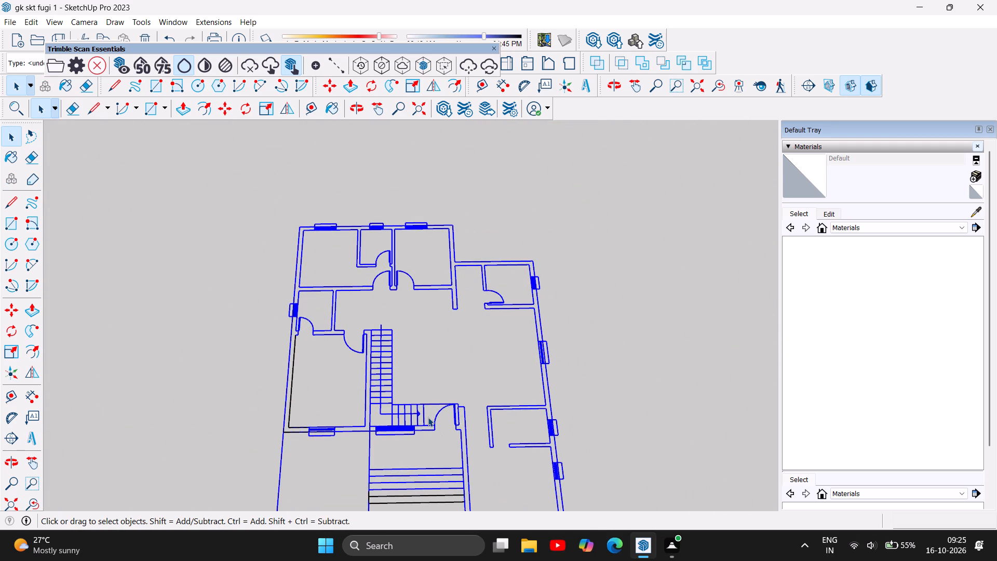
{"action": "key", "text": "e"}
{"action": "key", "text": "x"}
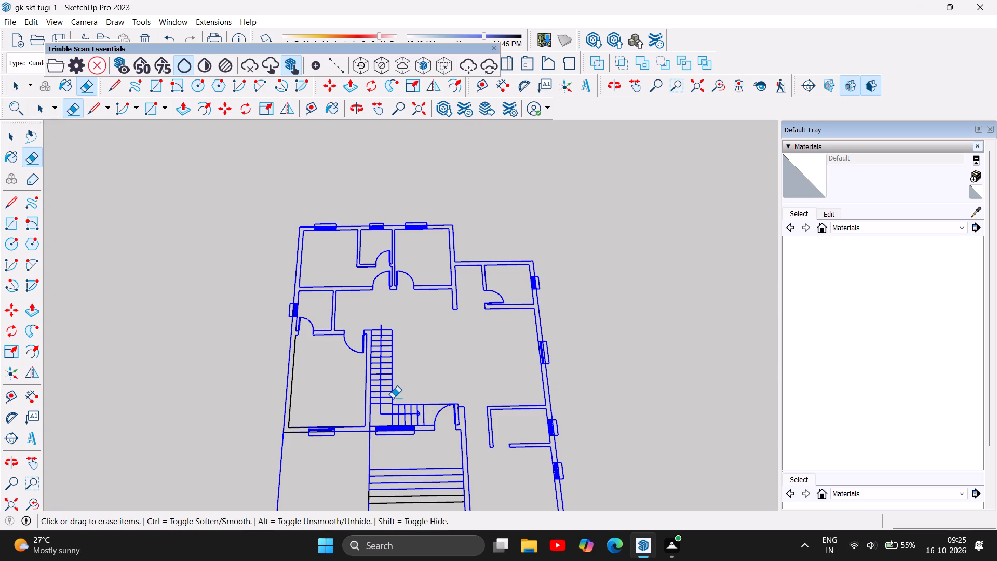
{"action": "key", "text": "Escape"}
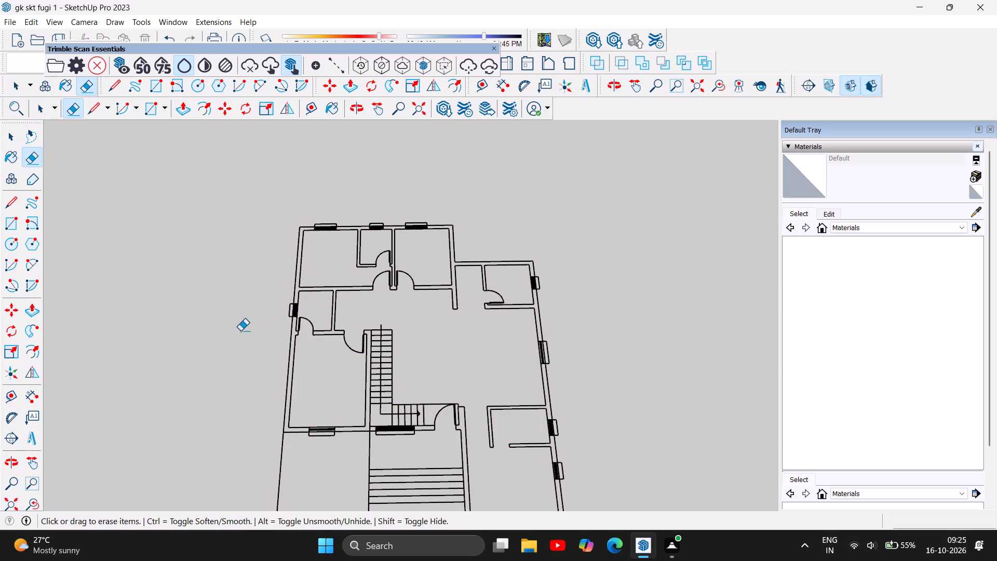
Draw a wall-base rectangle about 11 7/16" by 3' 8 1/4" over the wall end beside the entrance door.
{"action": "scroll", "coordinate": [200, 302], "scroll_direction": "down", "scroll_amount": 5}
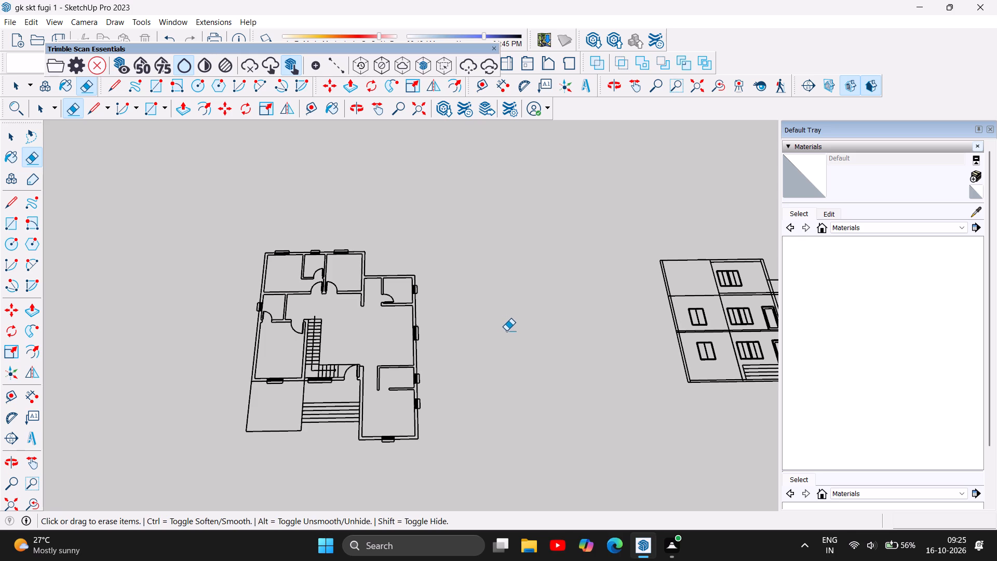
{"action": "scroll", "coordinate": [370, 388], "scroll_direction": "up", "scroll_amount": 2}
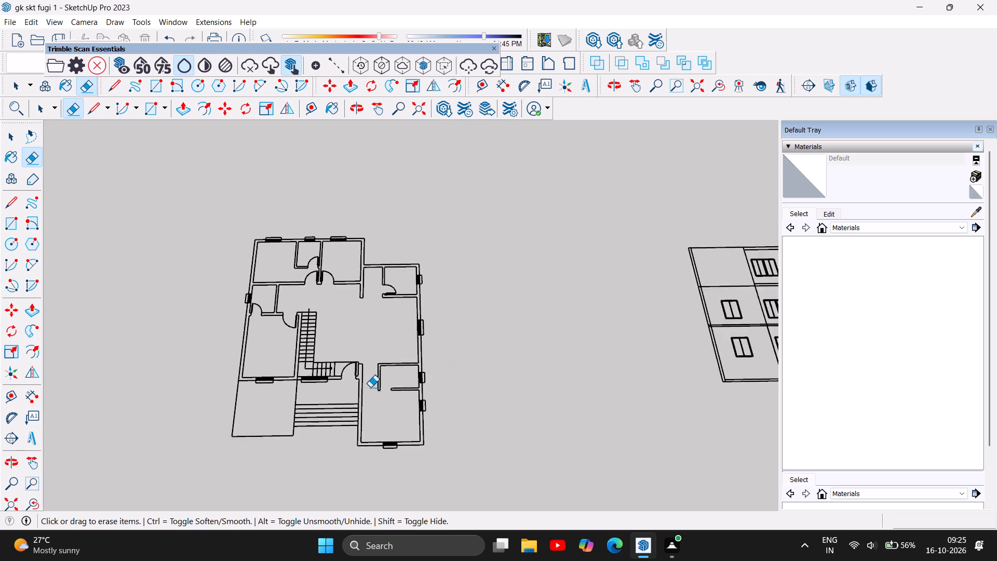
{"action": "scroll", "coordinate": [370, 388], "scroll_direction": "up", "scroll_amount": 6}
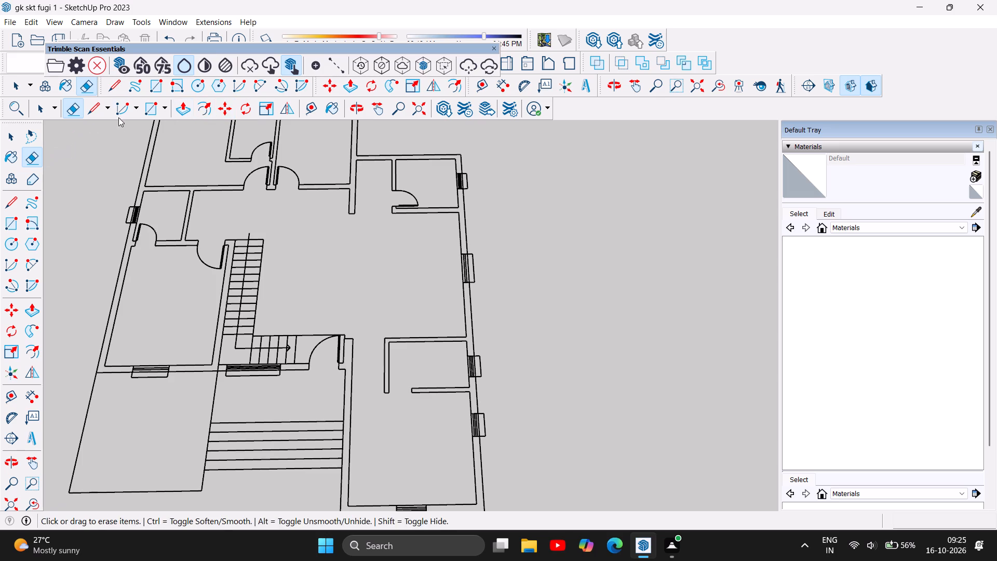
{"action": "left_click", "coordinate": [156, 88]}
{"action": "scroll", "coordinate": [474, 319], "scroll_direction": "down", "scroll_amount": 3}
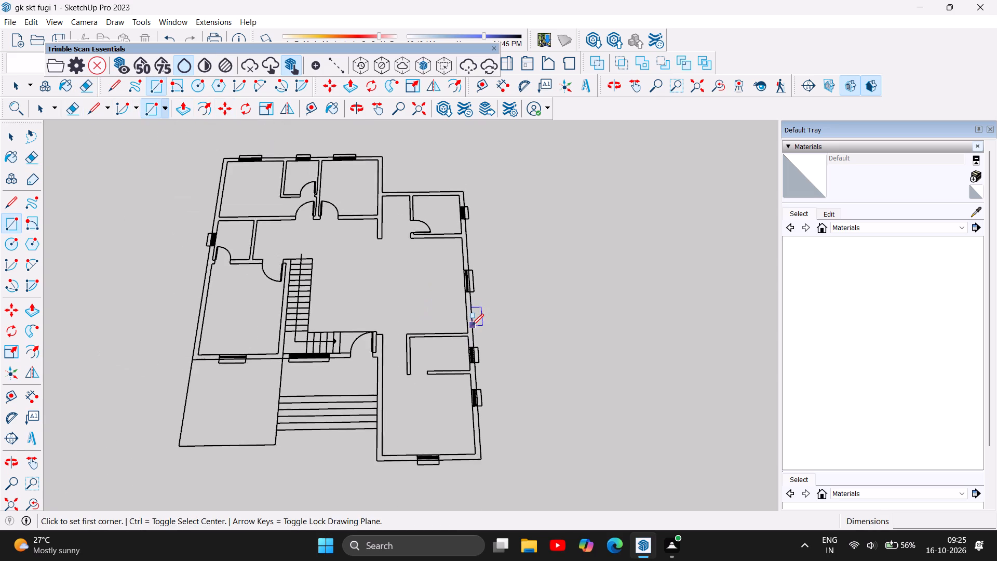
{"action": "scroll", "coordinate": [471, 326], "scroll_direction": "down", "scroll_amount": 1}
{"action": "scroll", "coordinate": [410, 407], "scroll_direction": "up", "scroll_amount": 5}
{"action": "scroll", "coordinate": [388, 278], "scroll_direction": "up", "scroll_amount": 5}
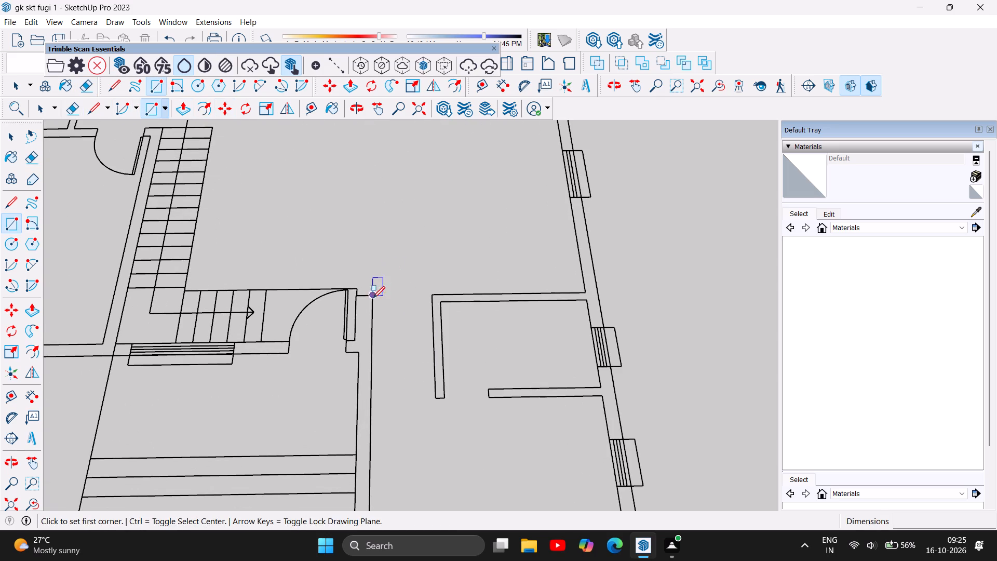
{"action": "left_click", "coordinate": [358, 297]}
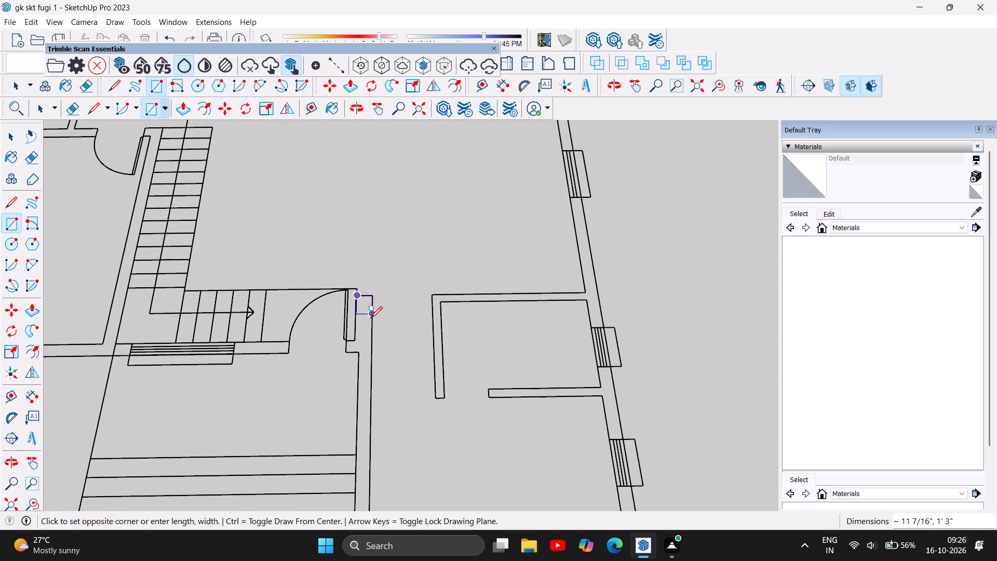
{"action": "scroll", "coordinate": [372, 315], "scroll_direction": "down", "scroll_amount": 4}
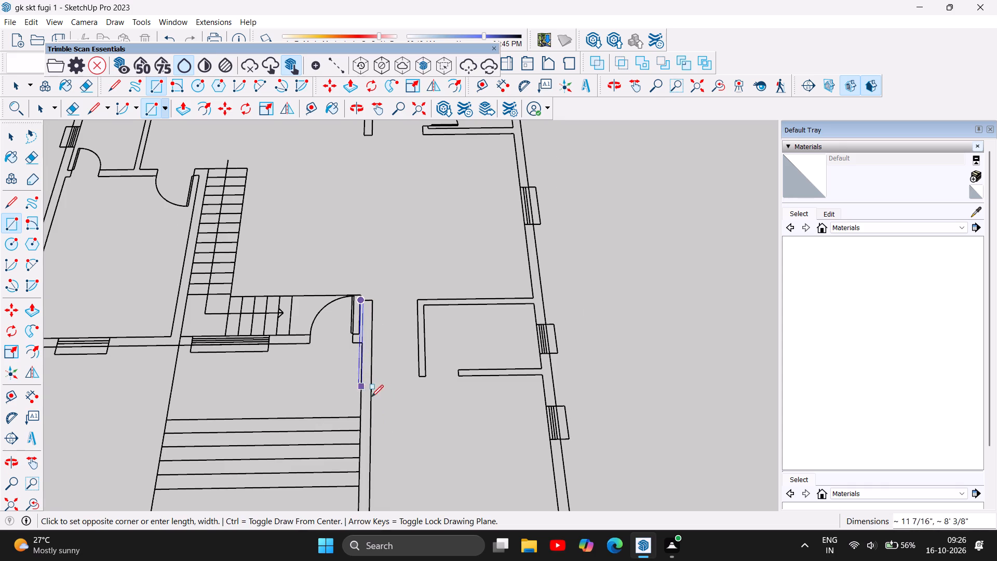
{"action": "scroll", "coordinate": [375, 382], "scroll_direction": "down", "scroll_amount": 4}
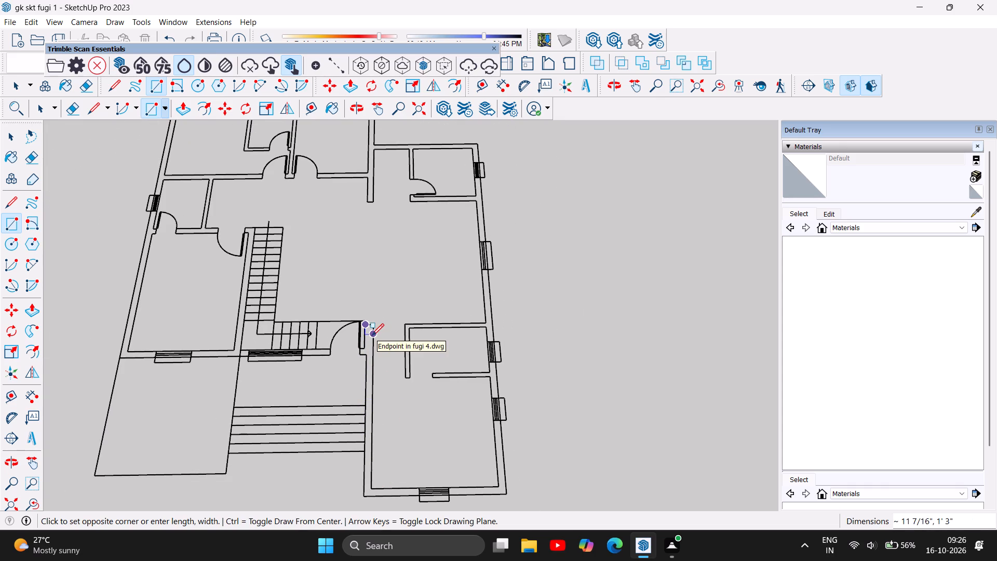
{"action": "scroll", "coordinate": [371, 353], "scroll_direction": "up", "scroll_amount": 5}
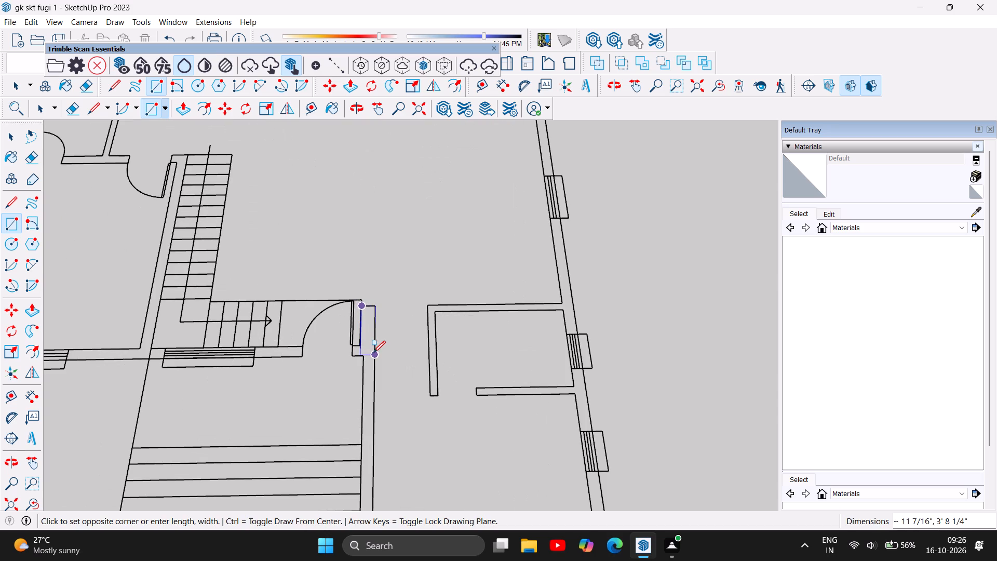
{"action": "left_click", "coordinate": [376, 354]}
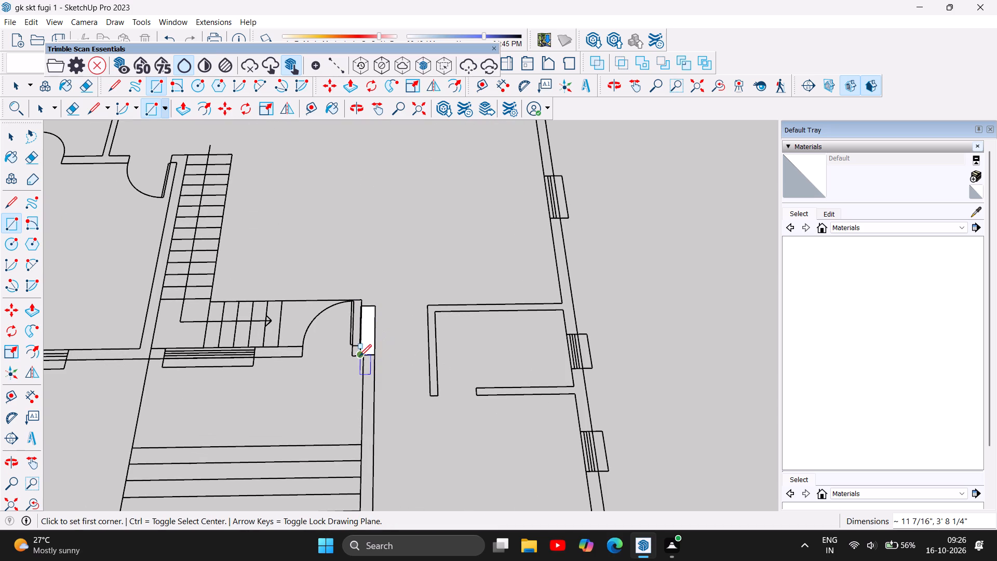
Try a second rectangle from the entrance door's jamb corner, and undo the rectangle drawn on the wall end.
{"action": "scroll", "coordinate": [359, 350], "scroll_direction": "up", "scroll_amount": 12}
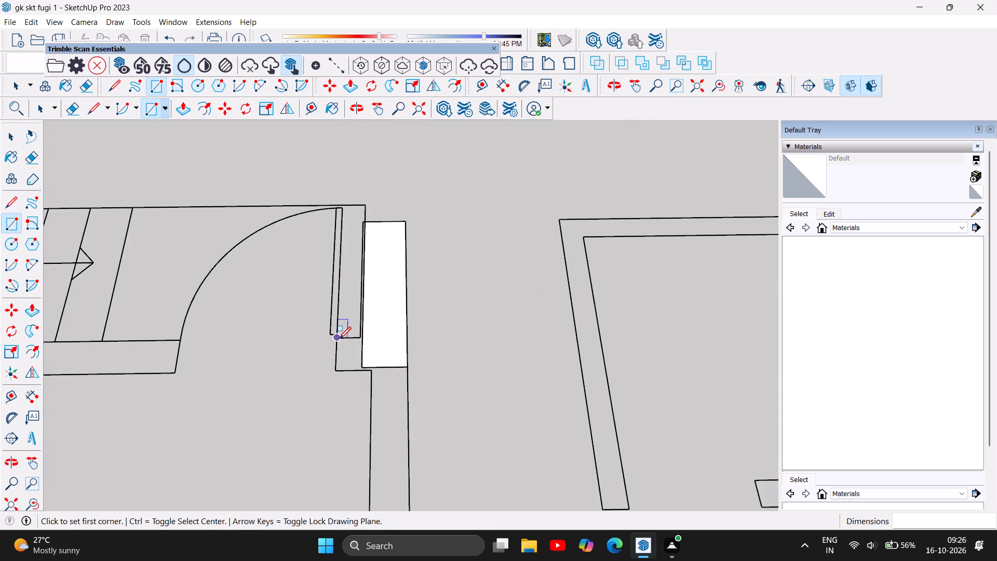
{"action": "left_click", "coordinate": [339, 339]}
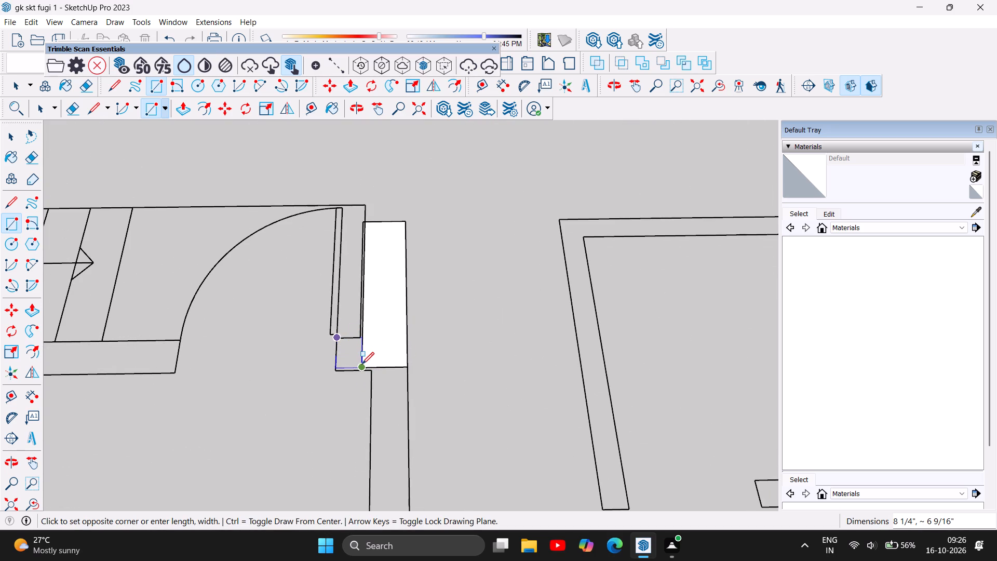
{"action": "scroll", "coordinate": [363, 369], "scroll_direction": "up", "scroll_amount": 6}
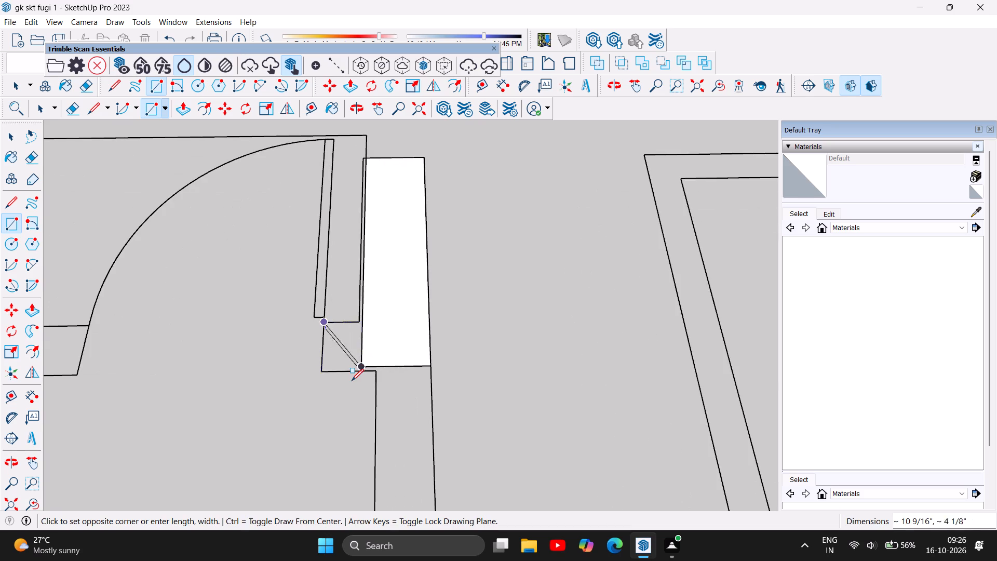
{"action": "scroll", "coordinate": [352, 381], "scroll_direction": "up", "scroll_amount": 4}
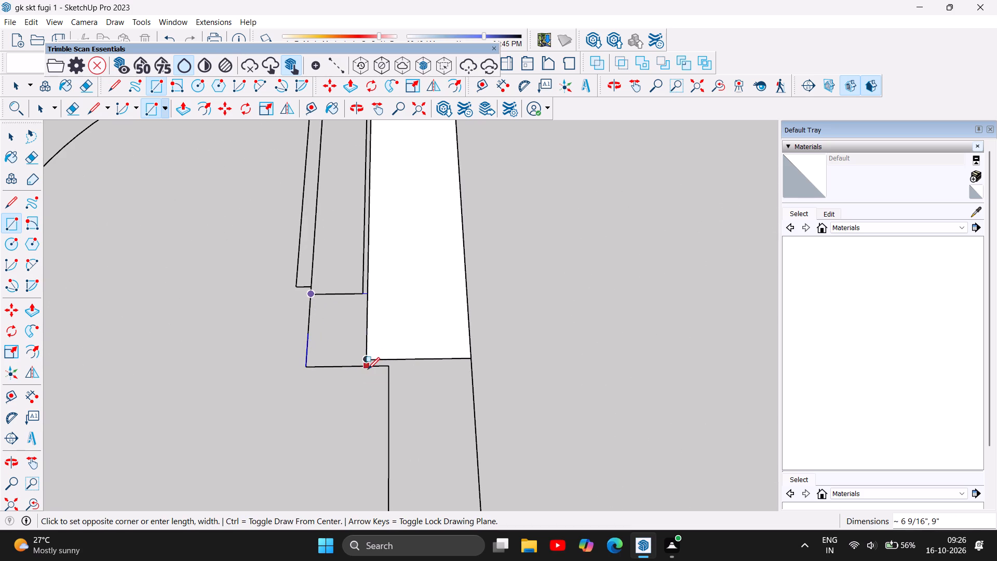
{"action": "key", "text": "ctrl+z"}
Draw a 1' by 3' rectangle from the wall's end corner beside the entrance door down to the jamb line.
{"action": "scroll", "coordinate": [335, 438], "scroll_direction": "down", "scroll_amount": 5}
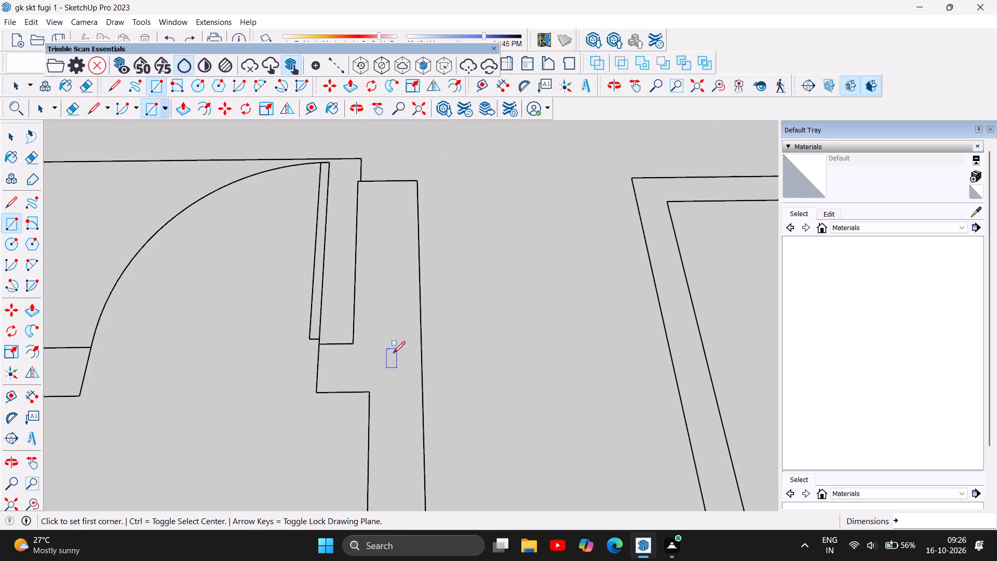
{"action": "scroll", "coordinate": [358, 180], "scroll_direction": "up", "scroll_amount": 5}
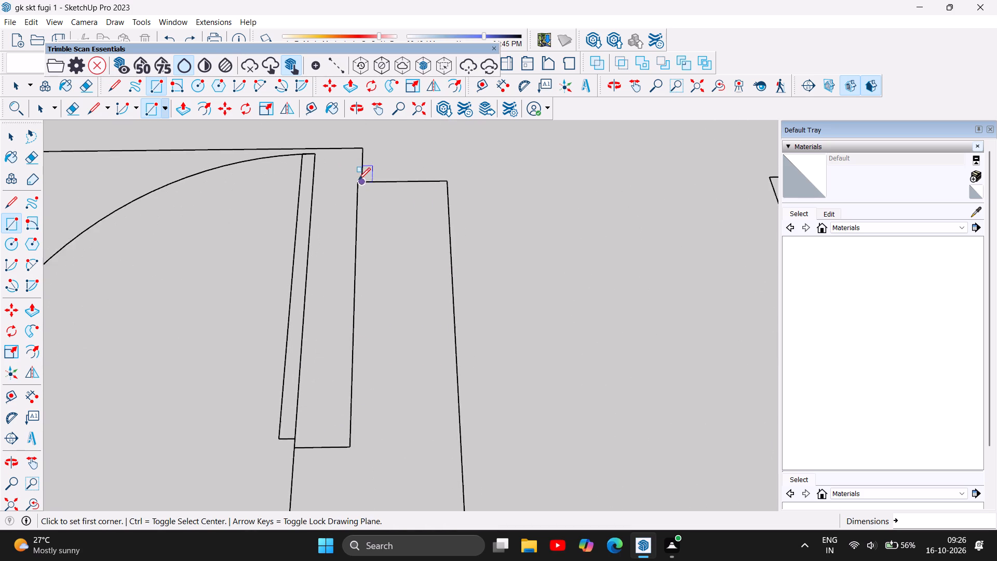
{"action": "scroll", "coordinate": [362, 179], "scroll_direction": "up", "scroll_amount": 9}
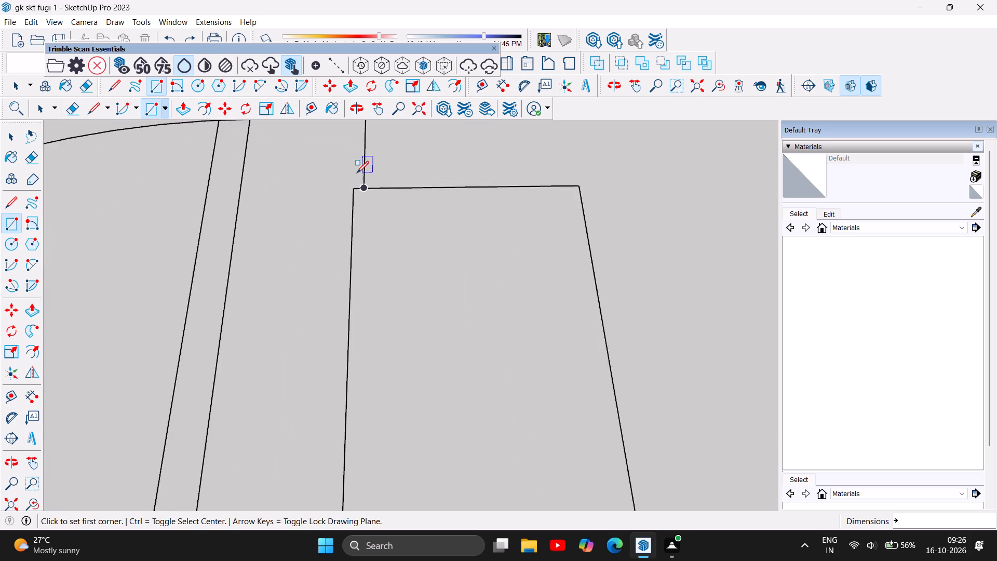
{"action": "scroll", "coordinate": [357, 173], "scroll_direction": "up", "scroll_amount": 4}
{"action": "scroll", "coordinate": [379, 218], "scroll_direction": "up", "scroll_amount": 7}
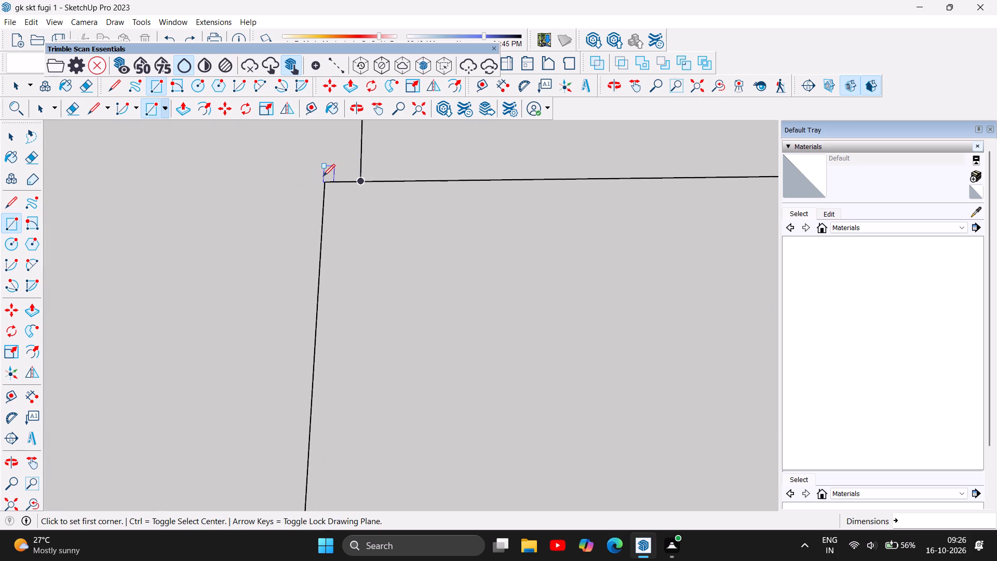
{"action": "left_click", "coordinate": [324, 184]}
{"action": "scroll", "coordinate": [325, 179], "scroll_direction": "down", "scroll_amount": 6}
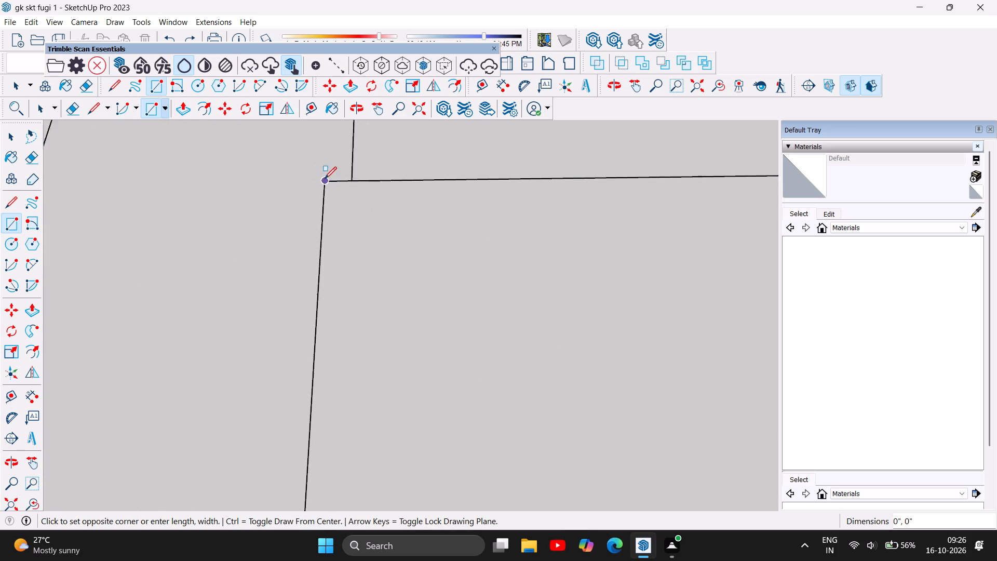
{"action": "scroll", "coordinate": [326, 174], "scroll_direction": "down", "scroll_amount": 6}
{"action": "scroll", "coordinate": [428, 194], "scroll_direction": "down", "scroll_amount": 20}
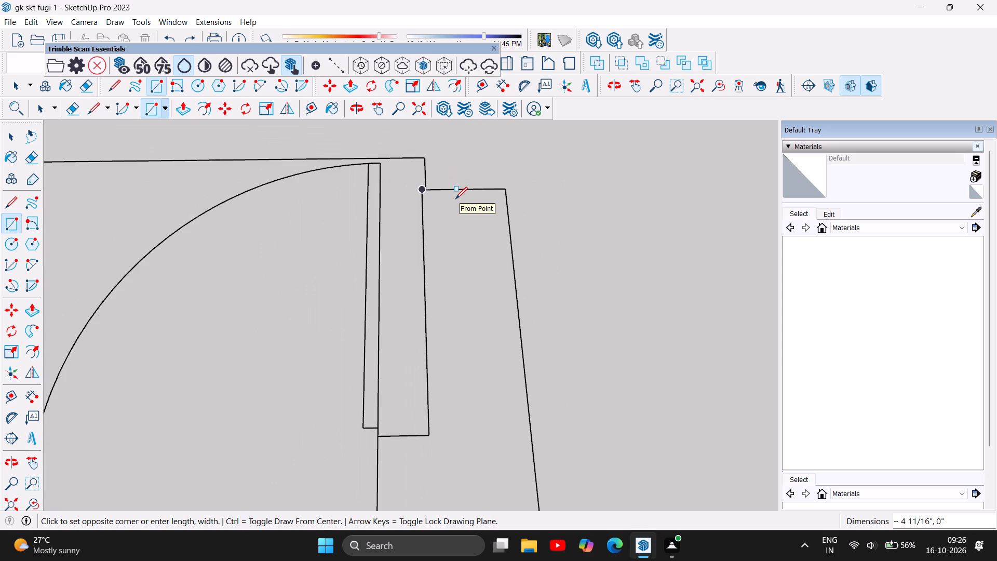
{"action": "scroll", "coordinate": [459, 198], "scroll_direction": "down", "scroll_amount": 2}
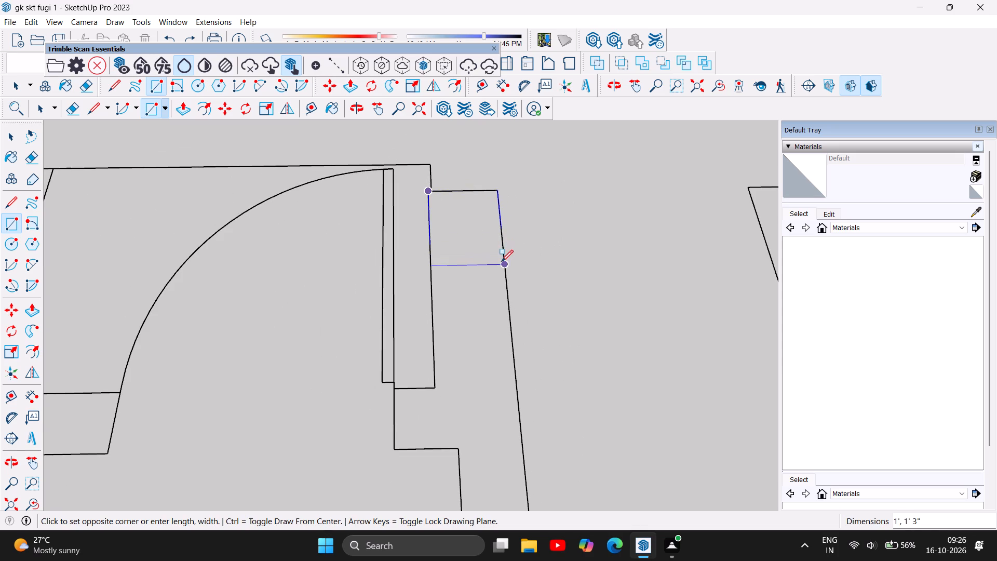
{"action": "scroll", "coordinate": [505, 272], "scroll_direction": "down", "scroll_amount": 4}
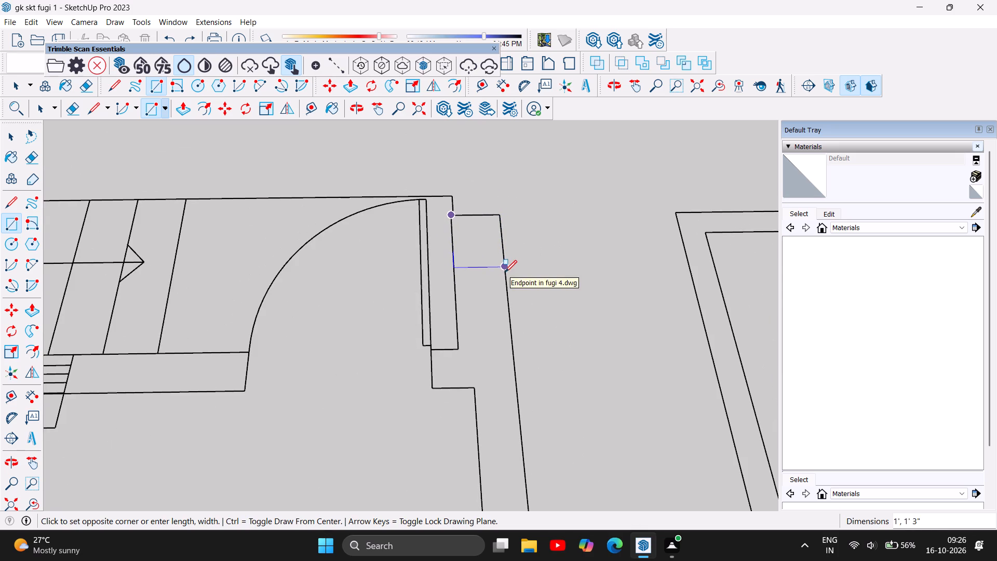
{"action": "scroll", "coordinate": [504, 274], "scroll_direction": "down", "scroll_amount": 3}
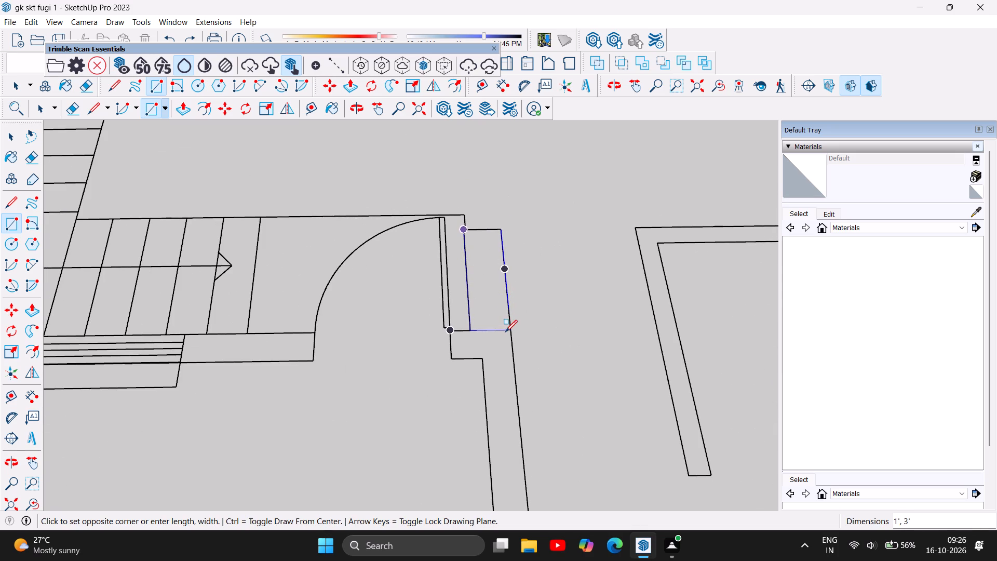
{"action": "left_click", "coordinate": [510, 329]}
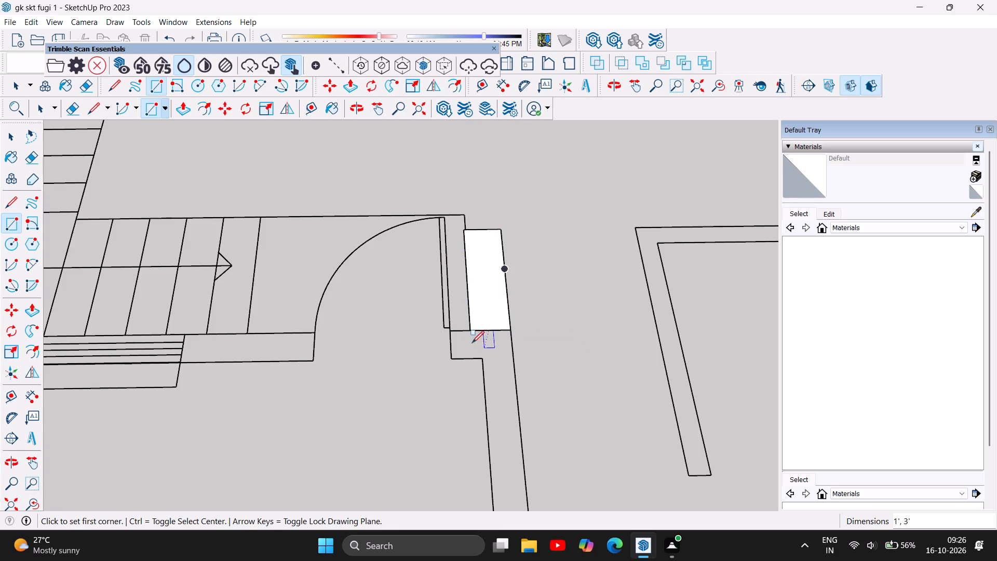
Draw a 1' 6" by 9" rectangle over the entrance door's jamb, adjoining the 1' by 3' wall face.
{"action": "left_click", "coordinate": [452, 331]}
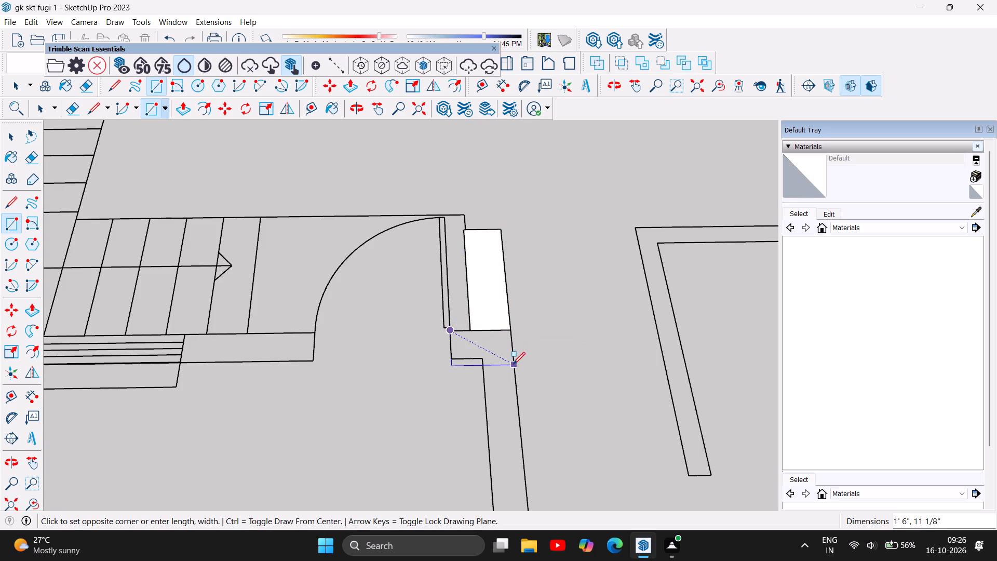
{"action": "scroll", "coordinate": [507, 360], "scroll_direction": "up", "scroll_amount": 12}
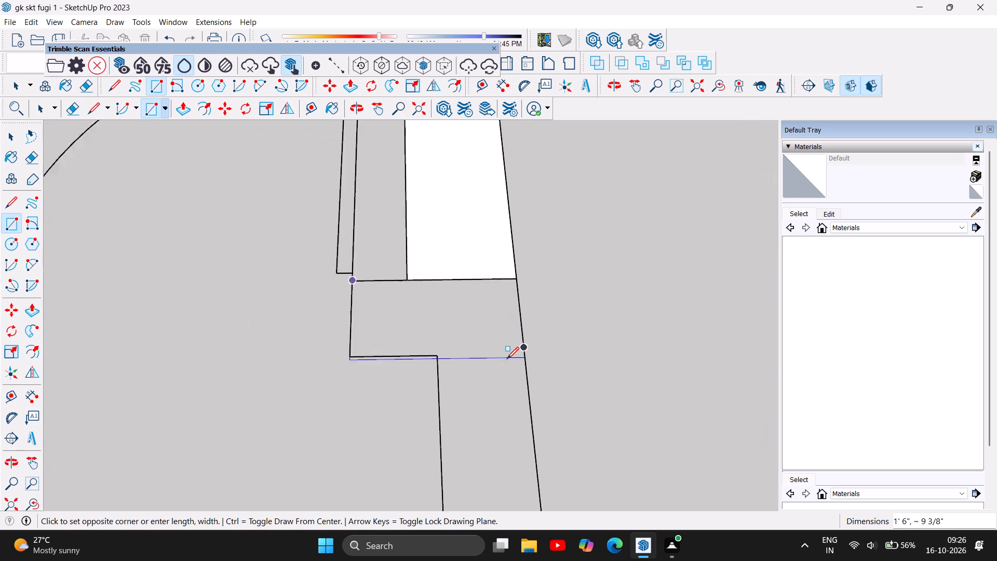
{"action": "scroll", "coordinate": [507, 359], "scroll_direction": "up", "scroll_amount": 4}
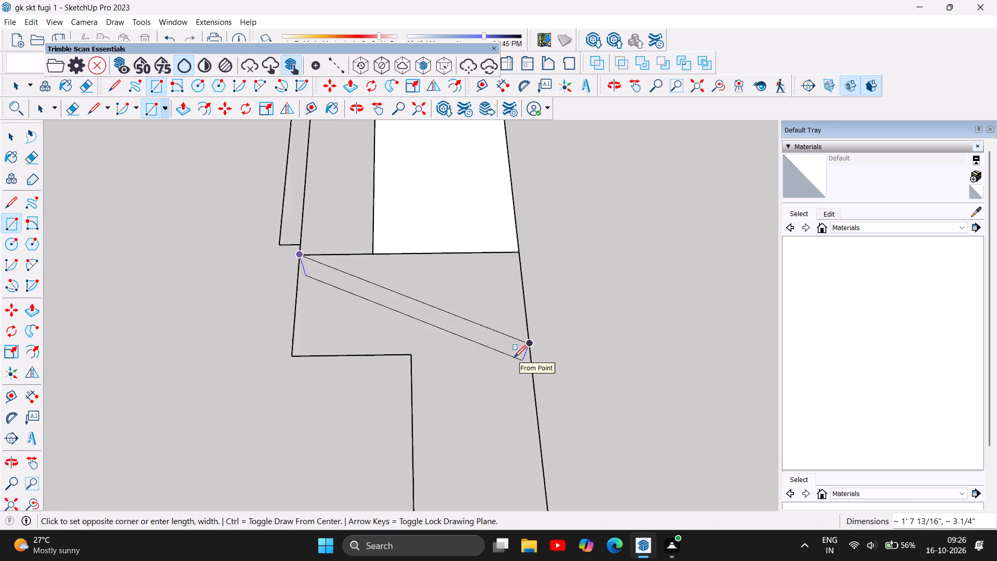
{"action": "scroll", "coordinate": [514, 357], "scroll_direction": "up", "scroll_amount": 2}
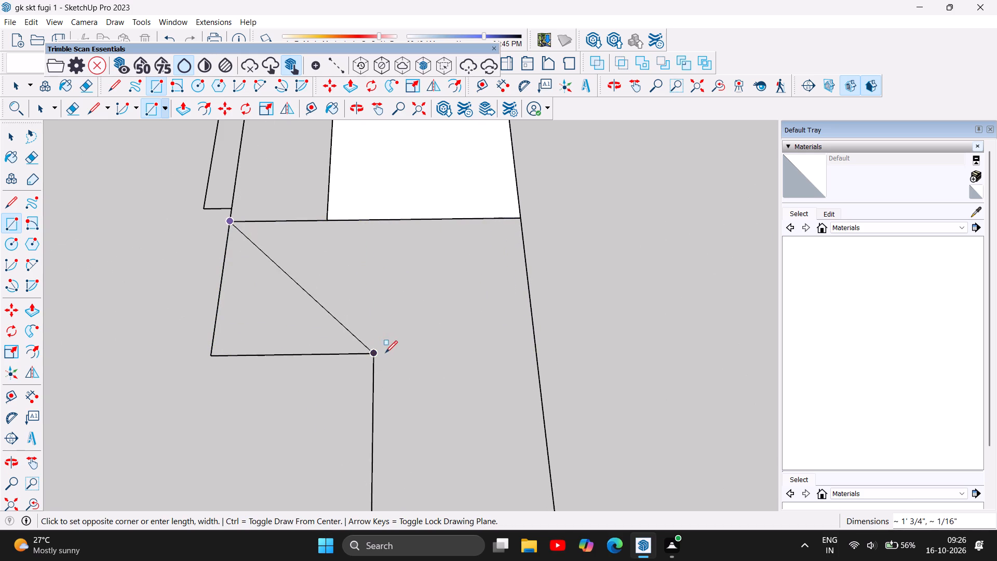
{"action": "scroll", "coordinate": [375, 355], "scroll_direction": "up", "scroll_amount": 2}
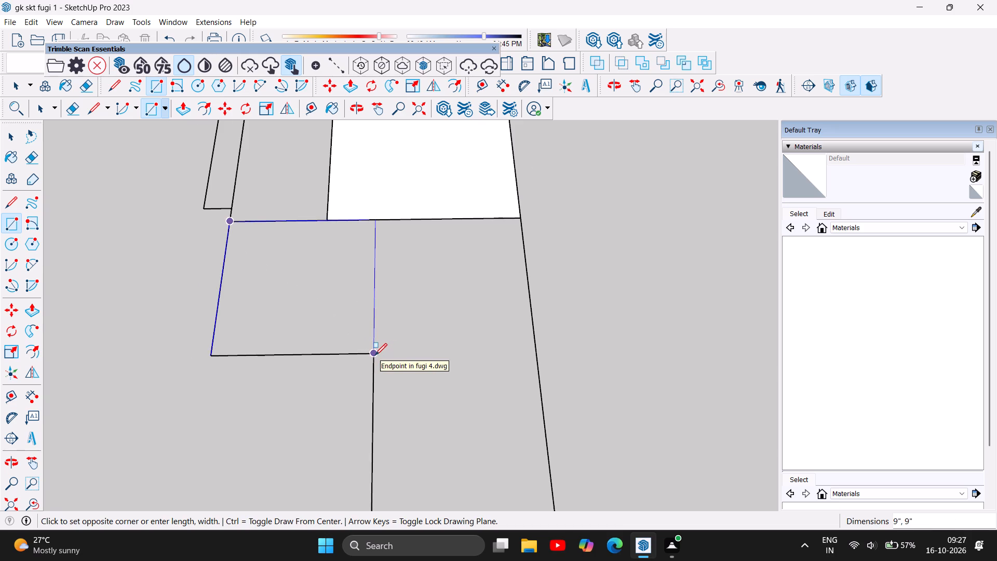
{"action": "scroll", "coordinate": [375, 355], "scroll_direction": "up", "scroll_amount": 6}
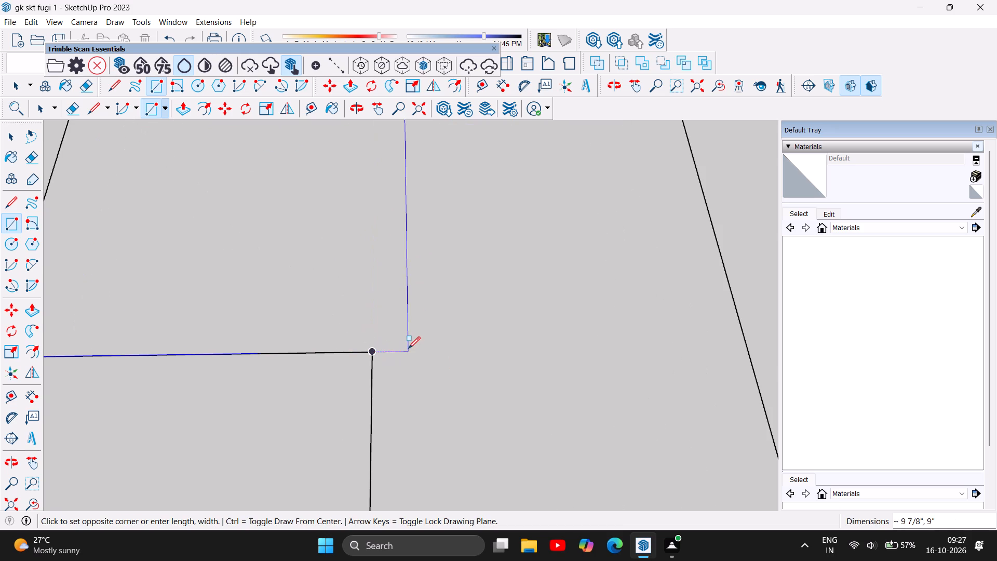
{"action": "scroll", "coordinate": [471, 341], "scroll_direction": "down", "scroll_amount": 3}
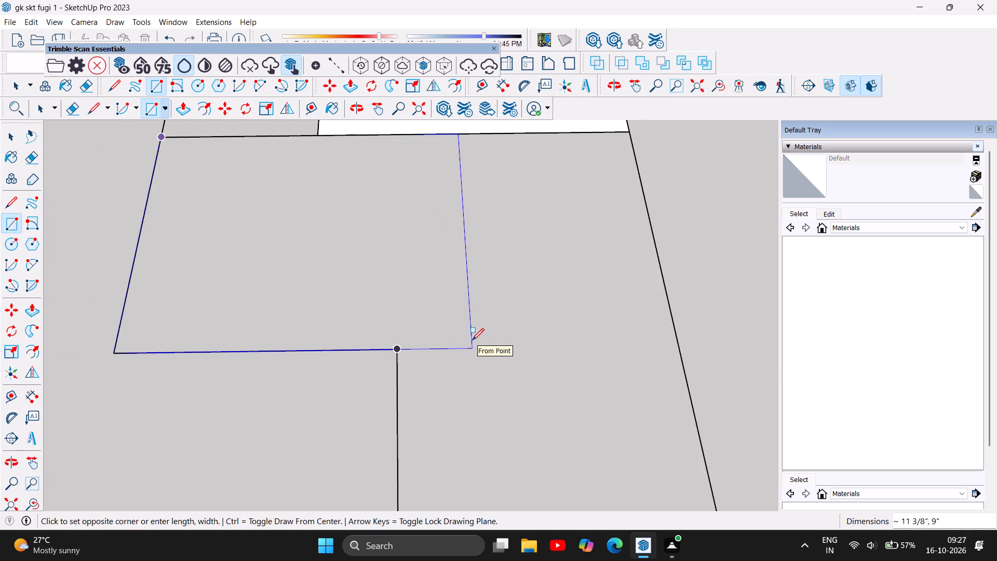
{"action": "scroll", "coordinate": [472, 340], "scroll_direction": "down", "scroll_amount": 2}
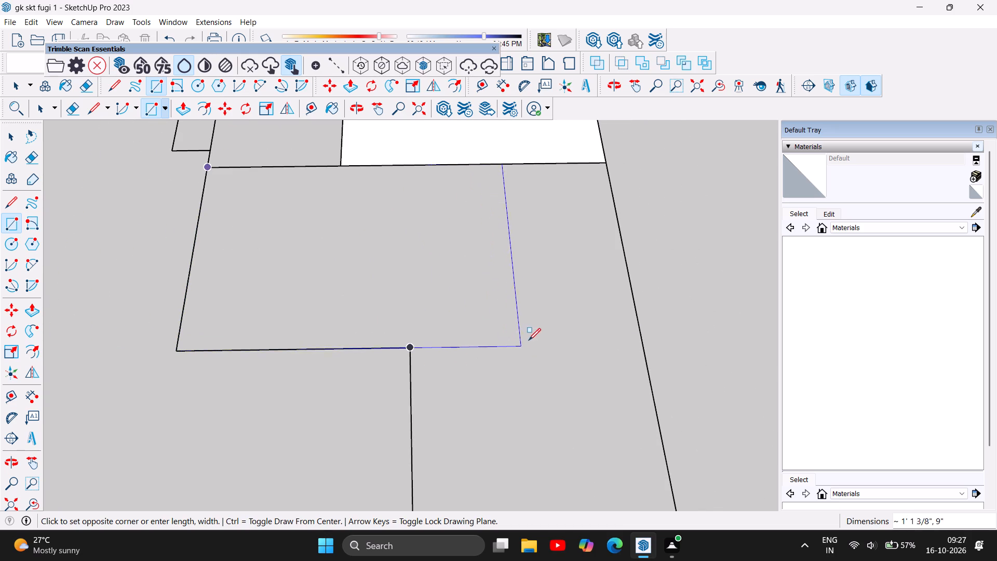
{"action": "left_click", "coordinate": [643, 343]}
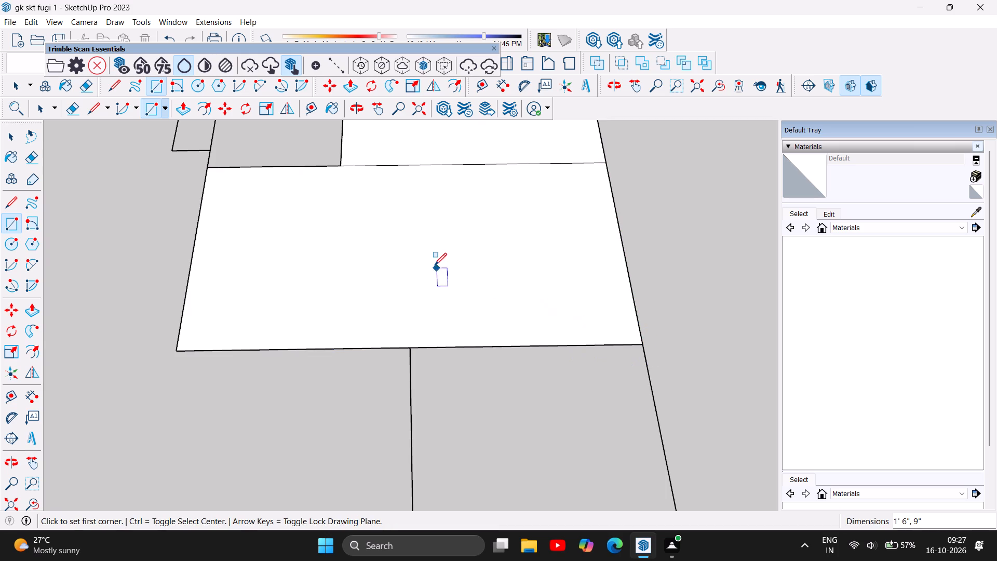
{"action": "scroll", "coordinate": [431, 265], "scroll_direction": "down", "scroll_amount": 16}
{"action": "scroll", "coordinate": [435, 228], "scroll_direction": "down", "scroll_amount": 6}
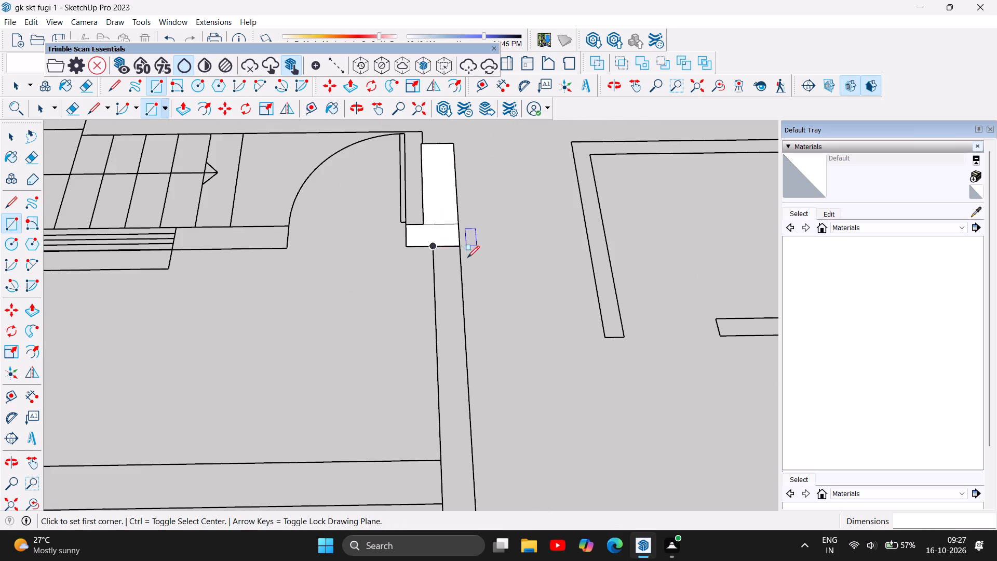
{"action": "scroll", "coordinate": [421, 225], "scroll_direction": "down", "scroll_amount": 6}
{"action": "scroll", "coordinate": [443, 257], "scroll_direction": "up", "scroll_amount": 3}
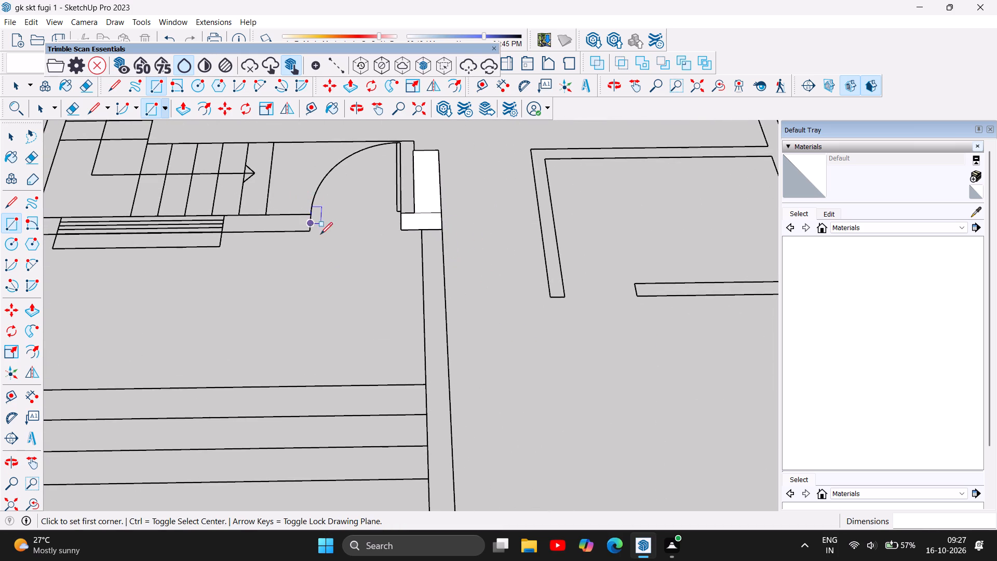
Draw a 14' 10 1/2" by 9" wall rectangle from the entrance door's jamb face down to the front room's inner corner.
{"action": "scroll", "coordinate": [327, 242], "scroll_direction": "down", "scroll_amount": 5}
{"action": "scroll", "coordinate": [396, 241], "scroll_direction": "up", "scroll_amount": 6}
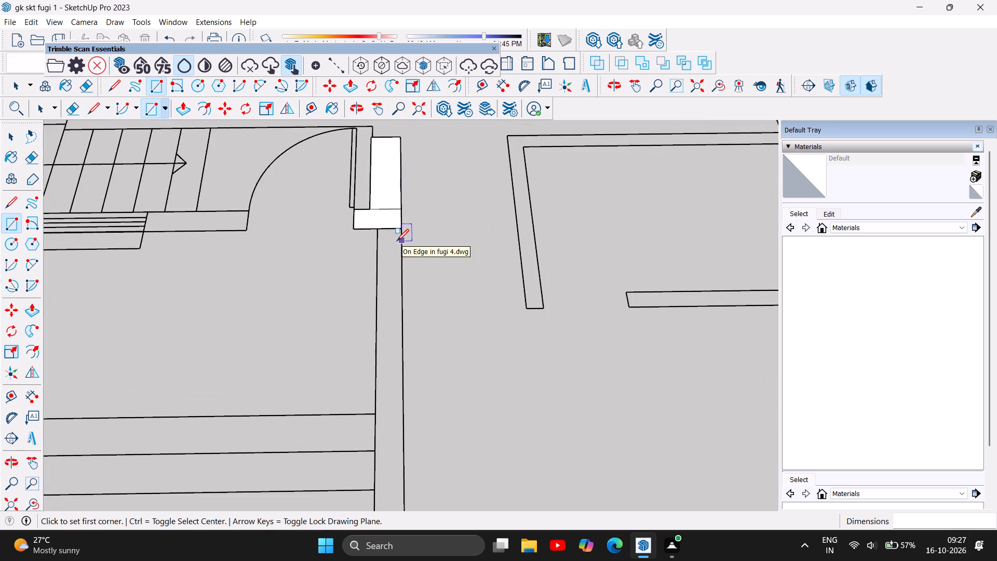
{"action": "scroll", "coordinate": [397, 241], "scroll_direction": "up", "scroll_amount": 6}
{"action": "left_click", "coordinate": [360, 219]}
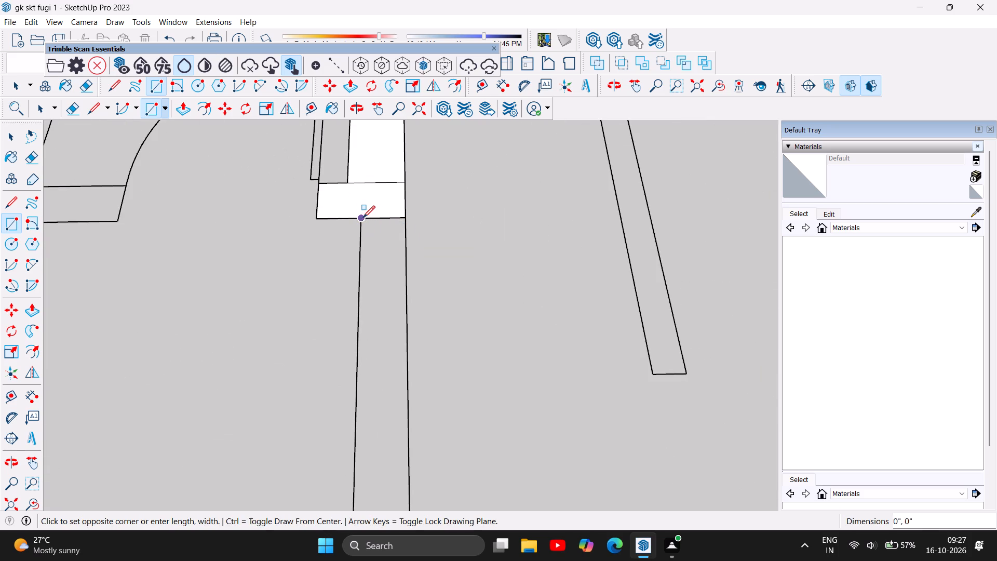
{"action": "scroll", "coordinate": [399, 226], "scroll_direction": "down", "scroll_amount": 12}
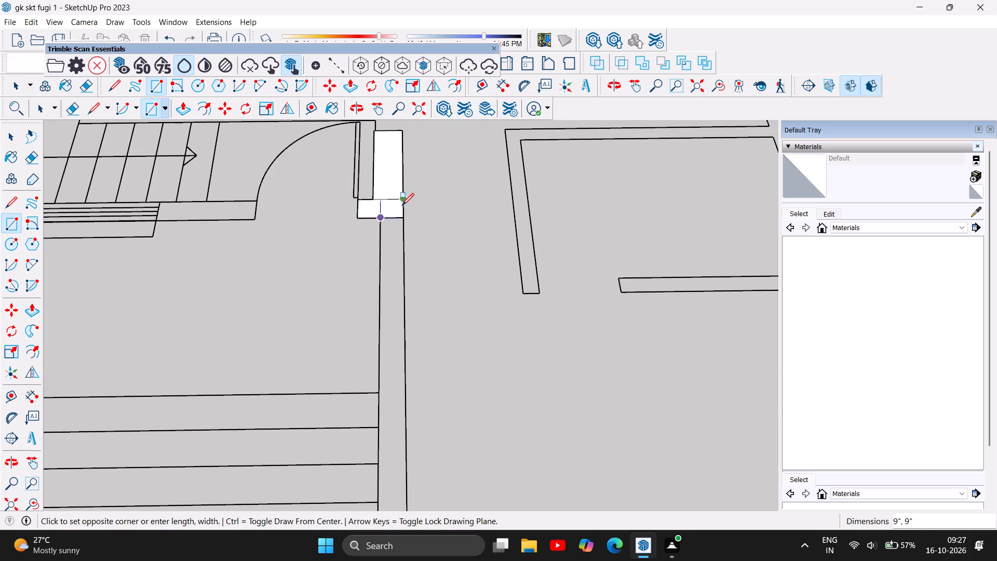
{"action": "scroll", "coordinate": [402, 205], "scroll_direction": "down", "scroll_amount": 10}
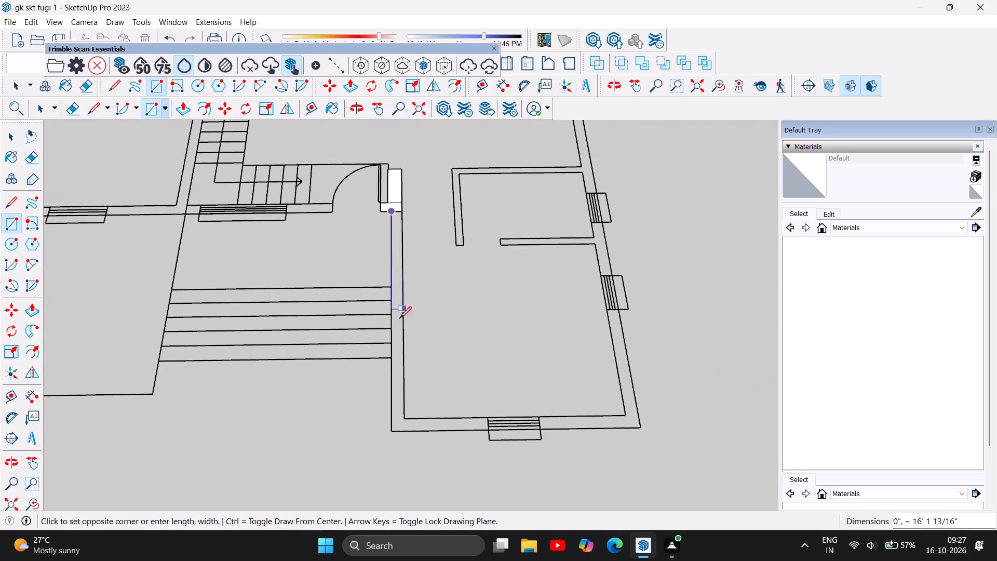
{"action": "left_click", "coordinate": [405, 418]}
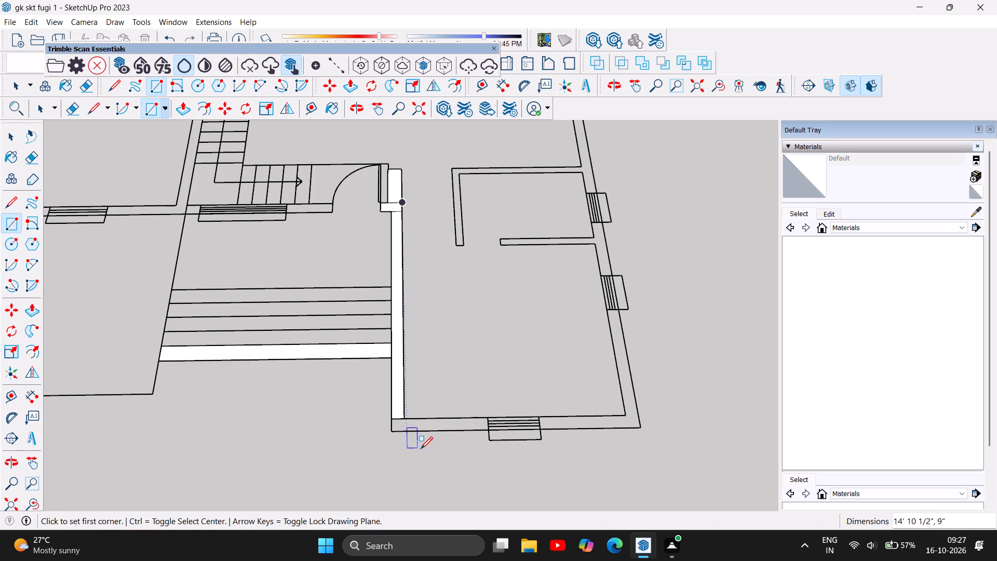
Trace the front room's front wall on both sides of its window with 9" thick rectangles about 5' 7 11/16" and 5' 10 5/16" long.
{"action": "scroll", "coordinate": [421, 449], "scroll_direction": "up", "scroll_amount": 2}
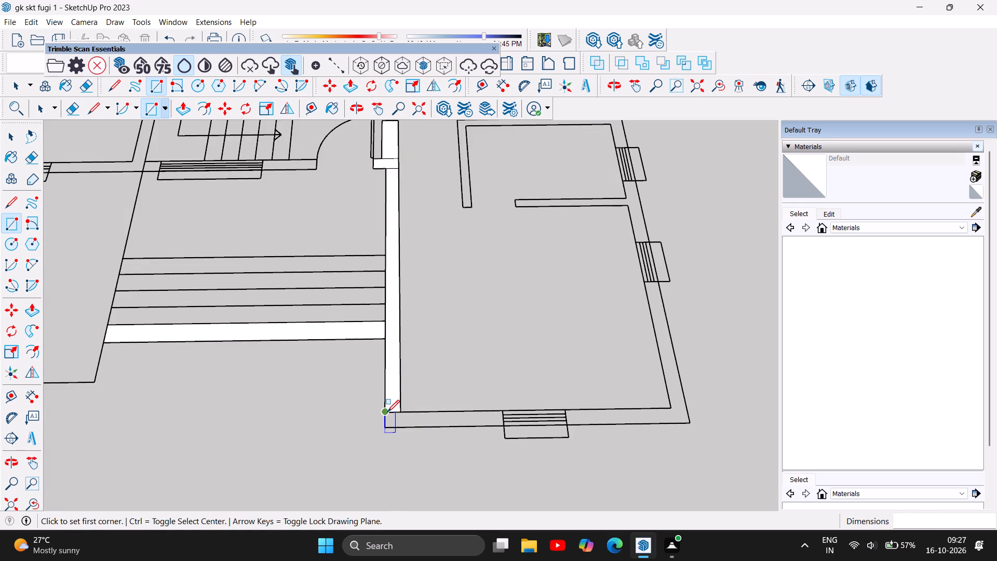
{"action": "left_click", "coordinate": [387, 412]}
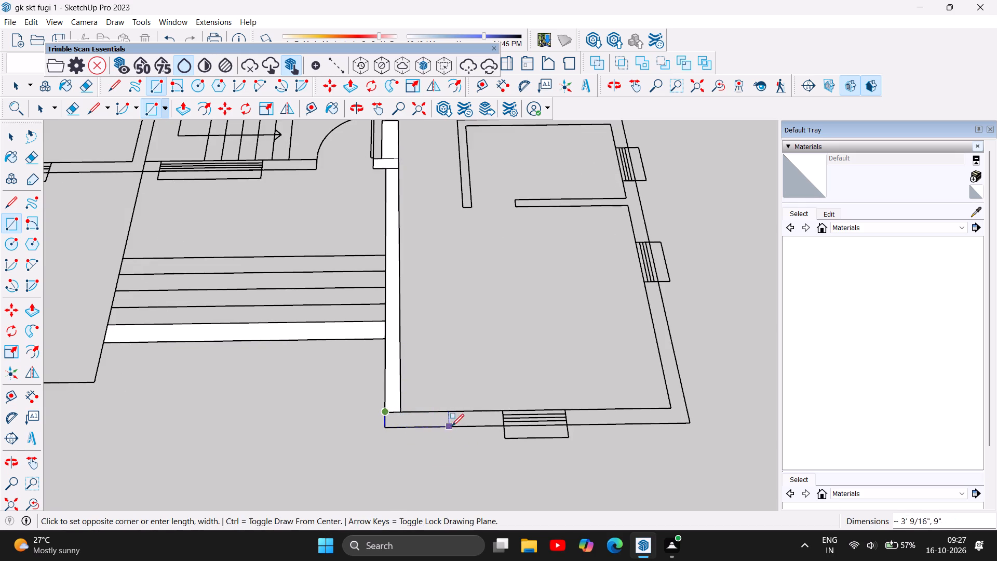
{"action": "left_click", "coordinate": [502, 426]}
{"action": "scroll", "coordinate": [214, 426], "scroll_direction": "down", "scroll_amount": 4}
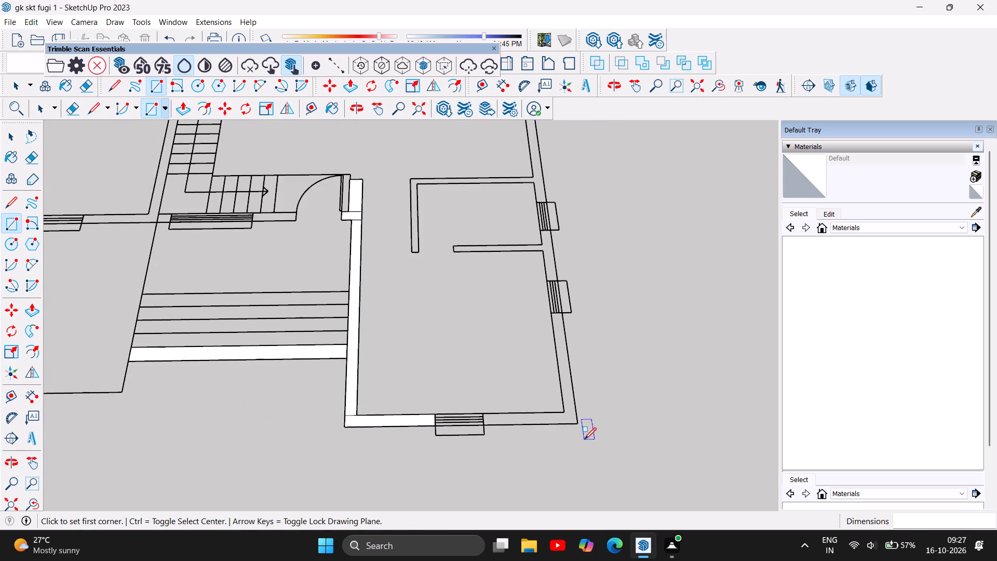
{"action": "scroll", "coordinate": [584, 439], "scroll_direction": "up", "scroll_amount": 4}
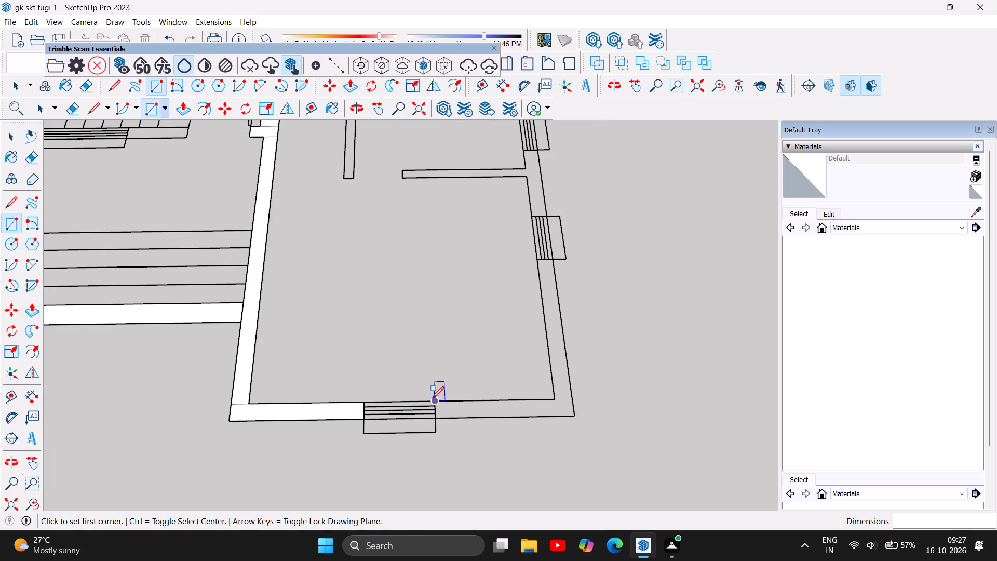
{"action": "left_click", "coordinate": [438, 402]}
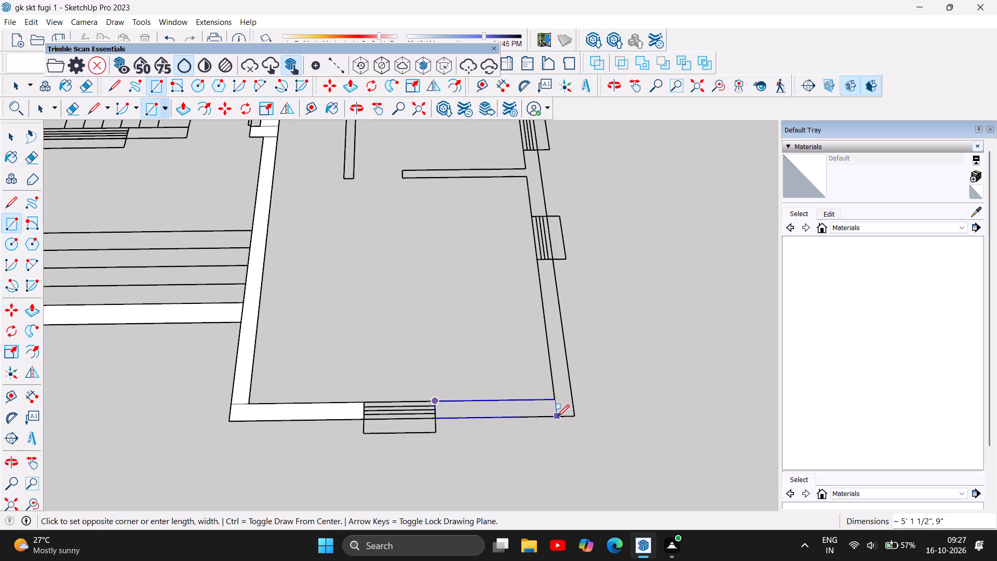
{"action": "left_click", "coordinate": [575, 415]}
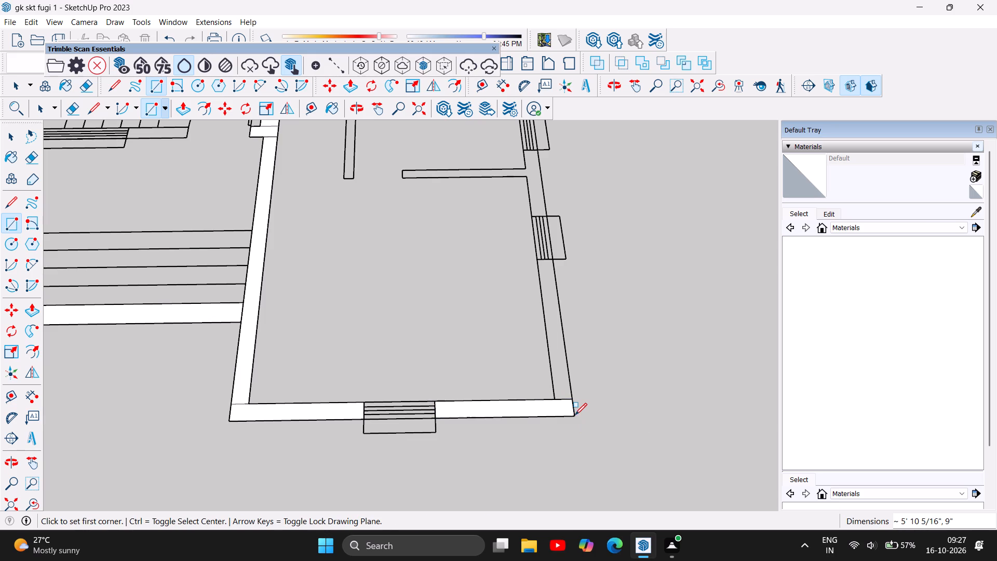
Trace the outer side wall with 9" thick rectangles, 7' from the front corner to the first window and 4' 3" between the first two windows.
{"action": "scroll", "coordinate": [435, 468], "scroll_direction": "down", "scroll_amount": 5}
{"action": "scroll", "coordinate": [619, 310], "scroll_direction": "up", "scroll_amount": 4}
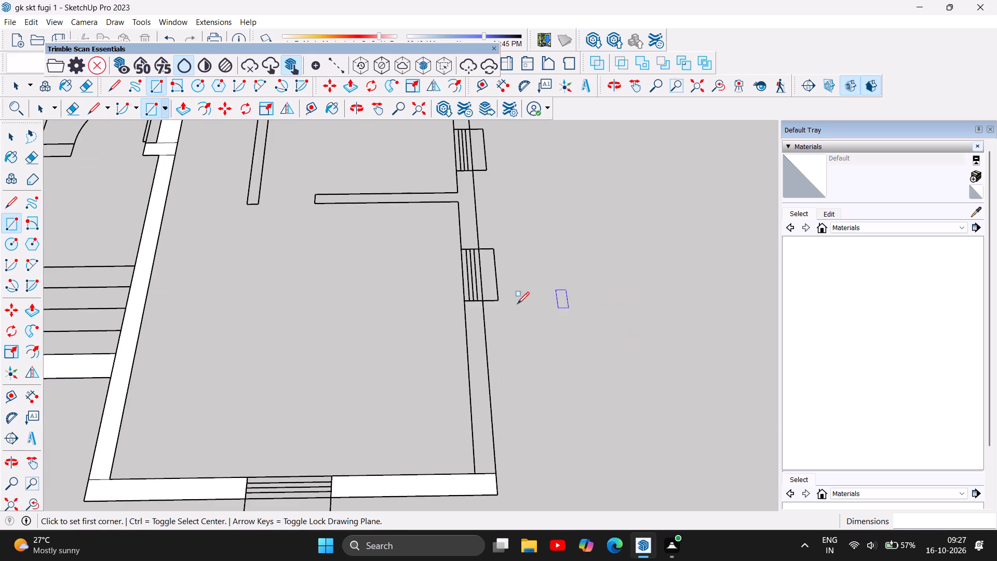
{"action": "left_click", "coordinate": [466, 301]}
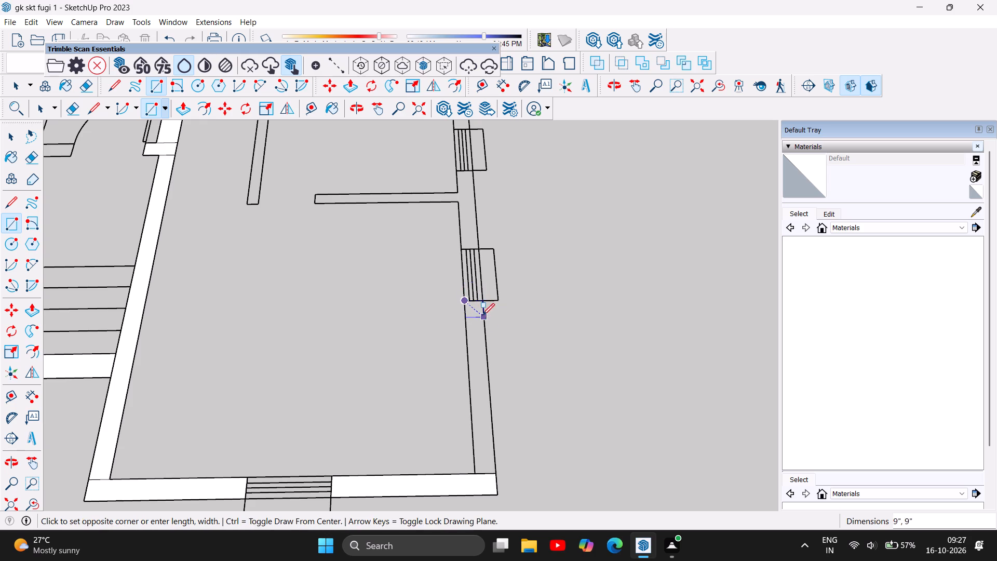
{"action": "left_click", "coordinate": [497, 471]}
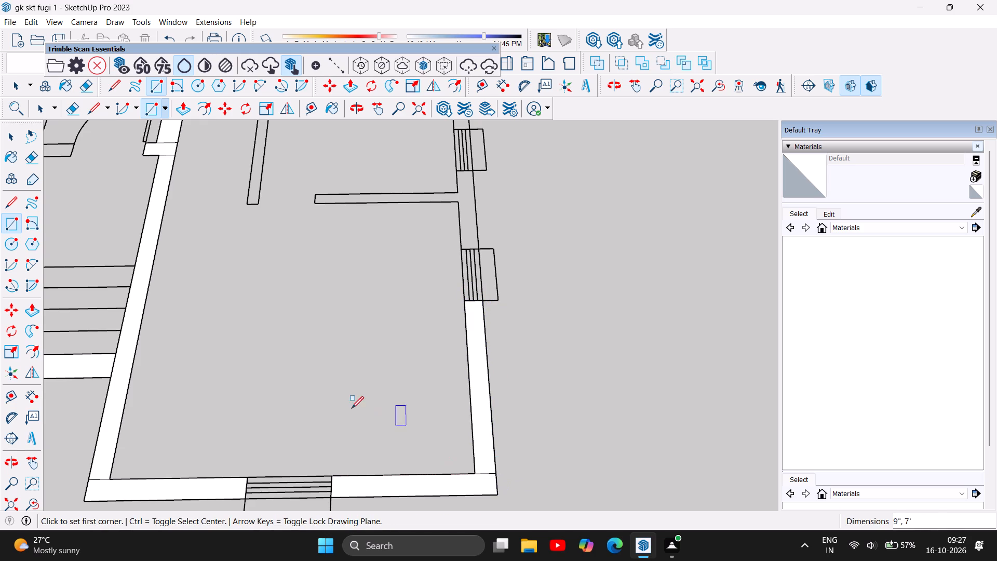
{"action": "scroll", "coordinate": [316, 414], "scroll_direction": "down", "scroll_amount": 13}
{"action": "scroll", "coordinate": [382, 317], "scroll_direction": "up", "scroll_amount": 5}
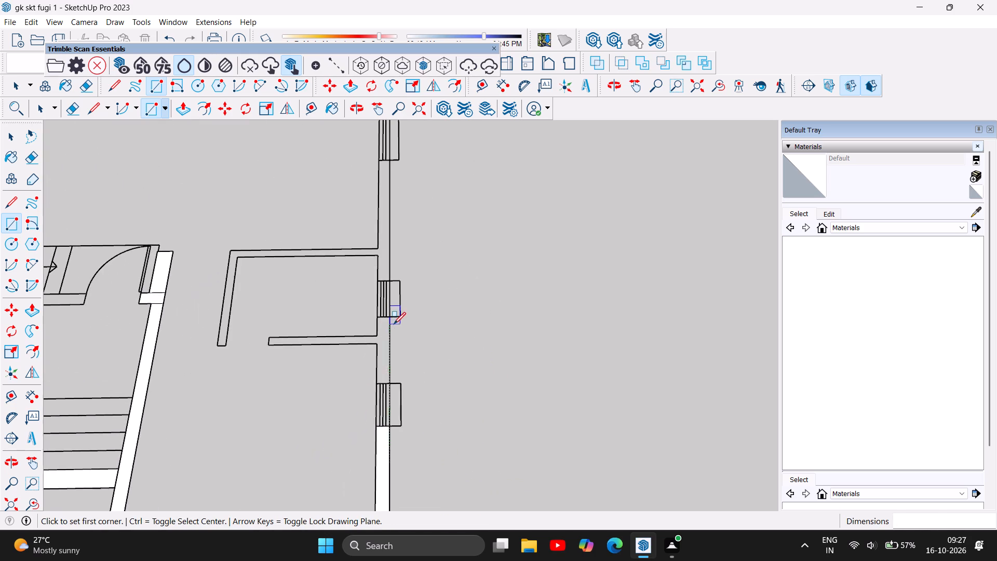
{"action": "scroll", "coordinate": [395, 448], "scroll_direction": "up", "scroll_amount": 7}
{"action": "scroll", "coordinate": [367, 341], "scroll_direction": "down", "scroll_amount": 5}
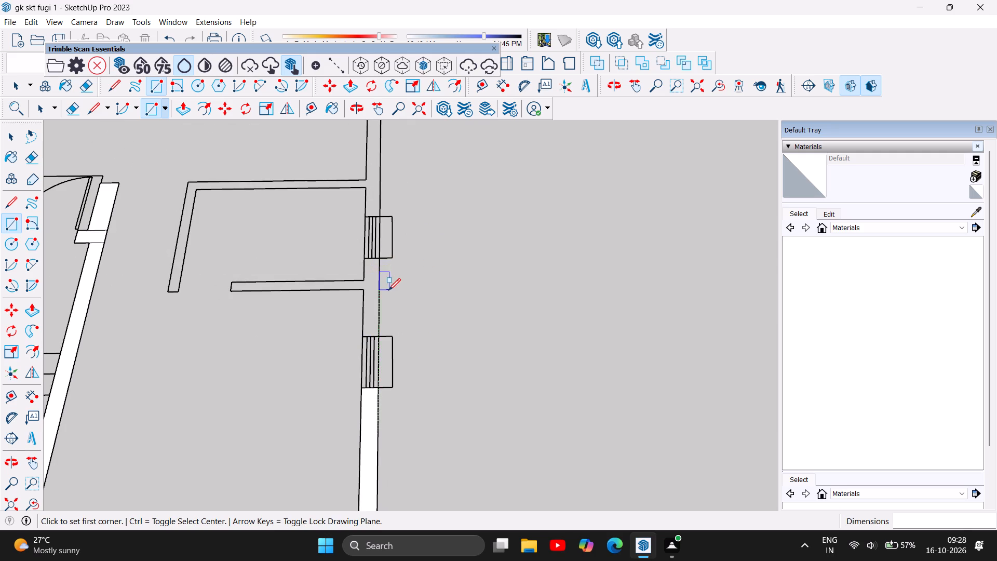
{"action": "left_click", "coordinate": [365, 260]}
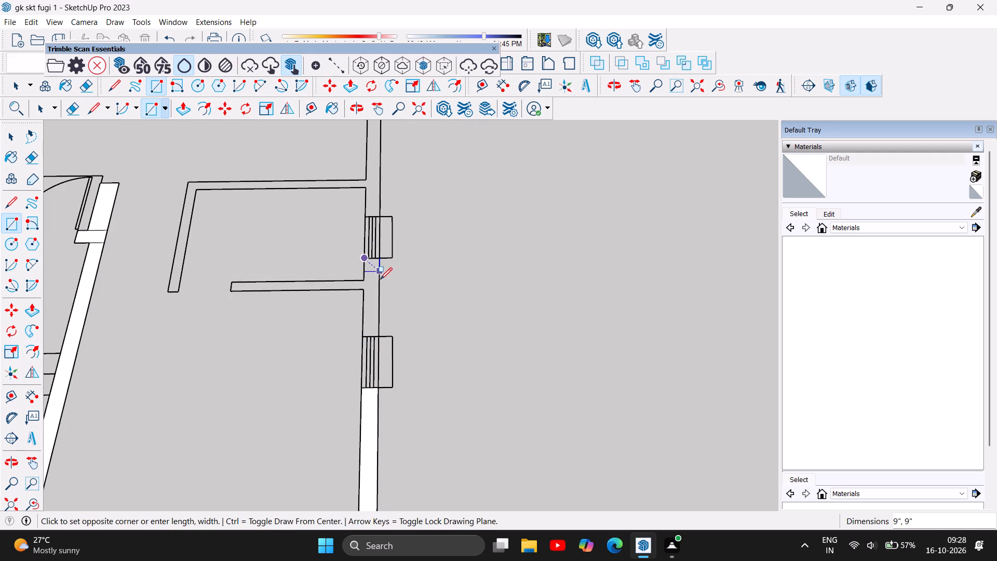
{"action": "left_click", "coordinate": [379, 336]}
Draw a 6' 4 1/2" by 6" rectangle over the short partition that meets the outer side wall between the first two windows.
{"action": "scroll", "coordinate": [524, 318], "scroll_direction": "down", "scroll_amount": 5}
{"action": "scroll", "coordinate": [301, 302], "scroll_direction": "up", "scroll_amount": 2}
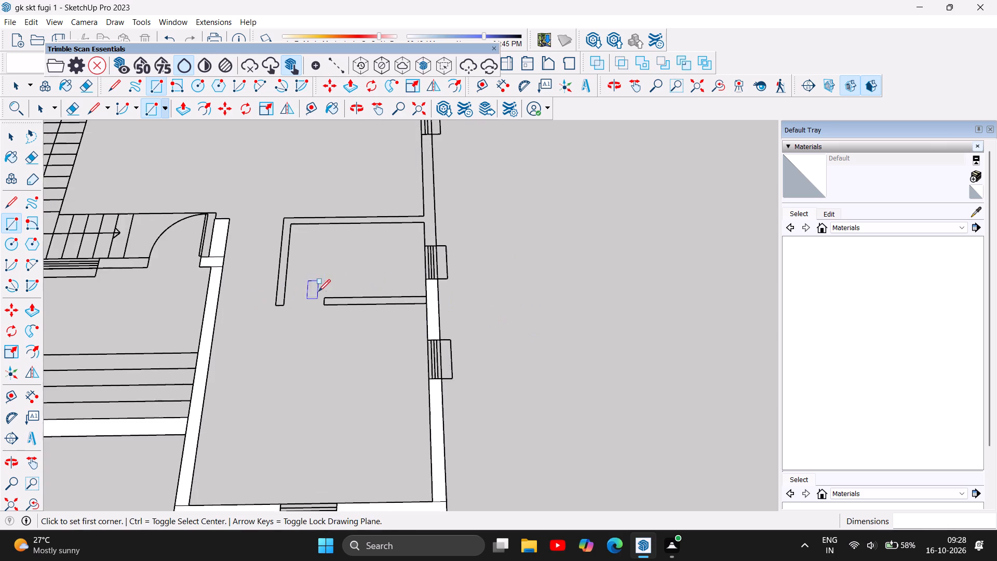
{"action": "scroll", "coordinate": [318, 291], "scroll_direction": "up", "scroll_amount": 9}
{"action": "left_click", "coordinate": [321, 295]}
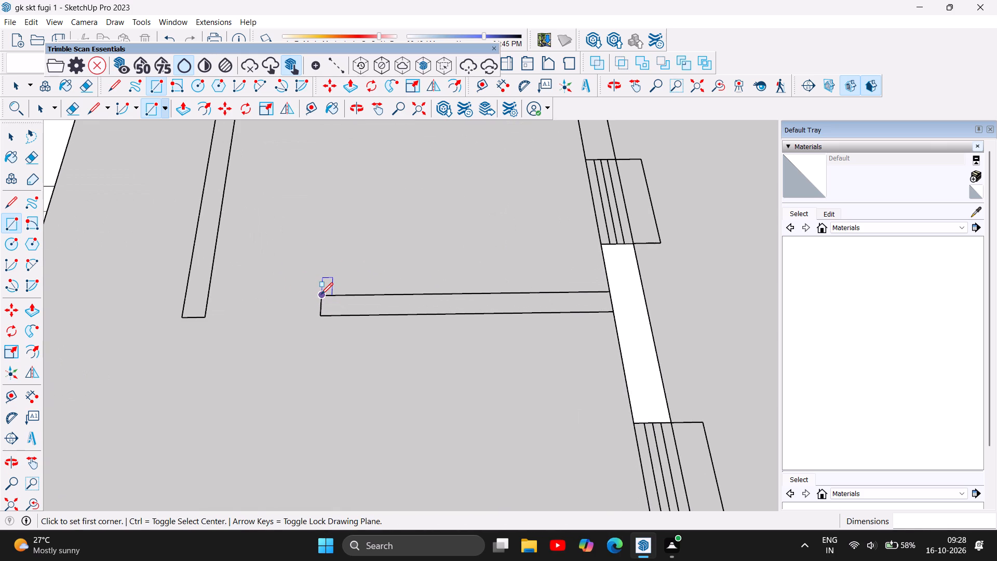
{"action": "left_click", "coordinate": [609, 312]}
Trace the L-shaped partition of the small room with 6" thick rectangles 6' 7 1/2" and 8' 10 1/2" long.
{"action": "scroll", "coordinate": [610, 377], "scroll_direction": "down", "scroll_amount": 6}
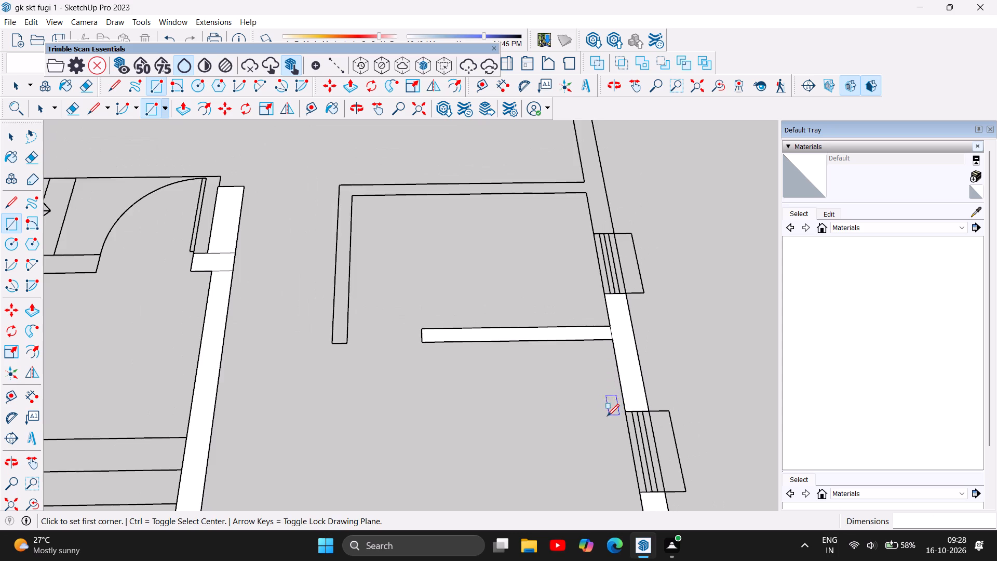
{"action": "scroll", "coordinate": [601, 420], "scroll_direction": "down", "scroll_amount": 5}
{"action": "left_click", "coordinate": [422, 261]}
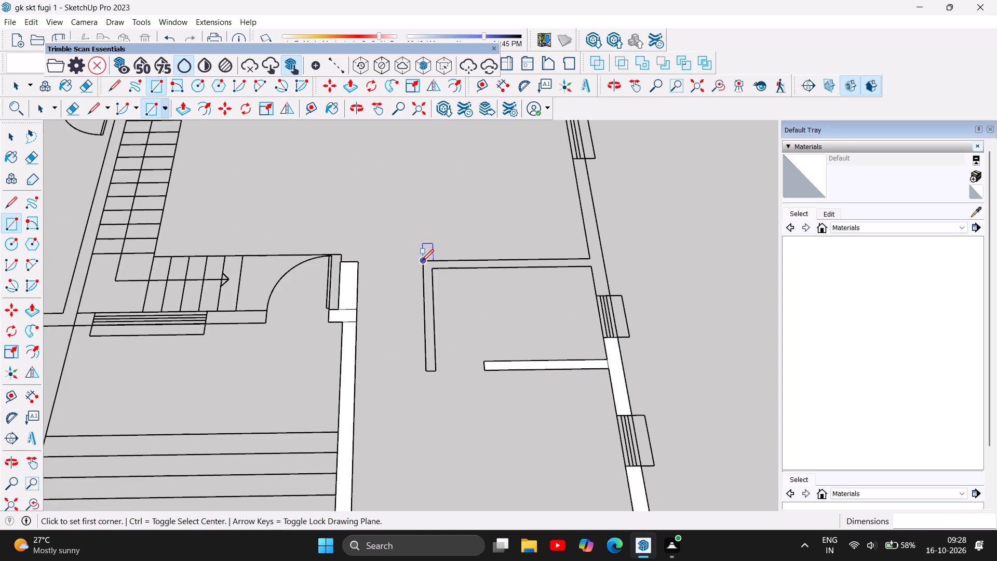
{"action": "left_click", "coordinate": [436, 370]}
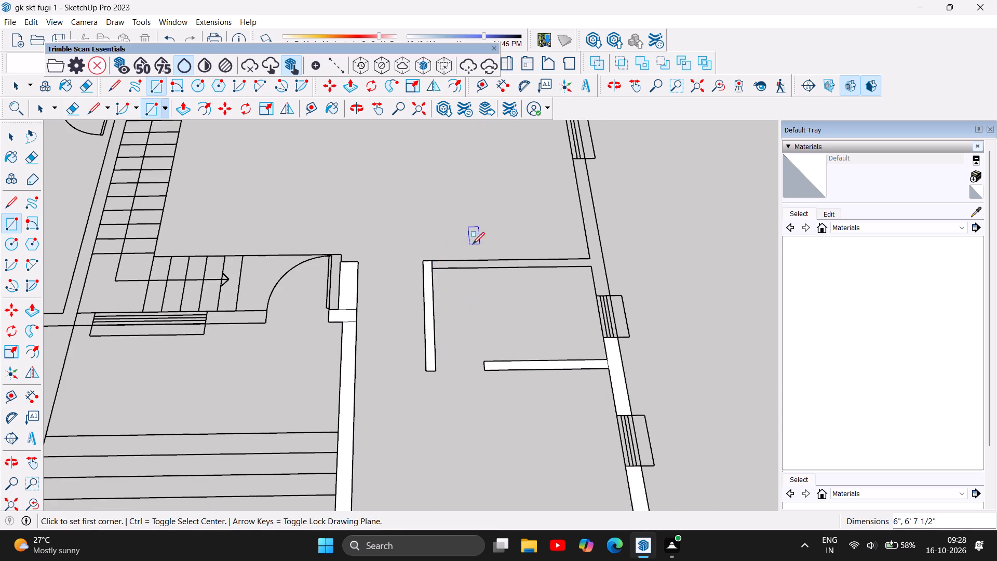
{"action": "left_click", "coordinate": [433, 260]}
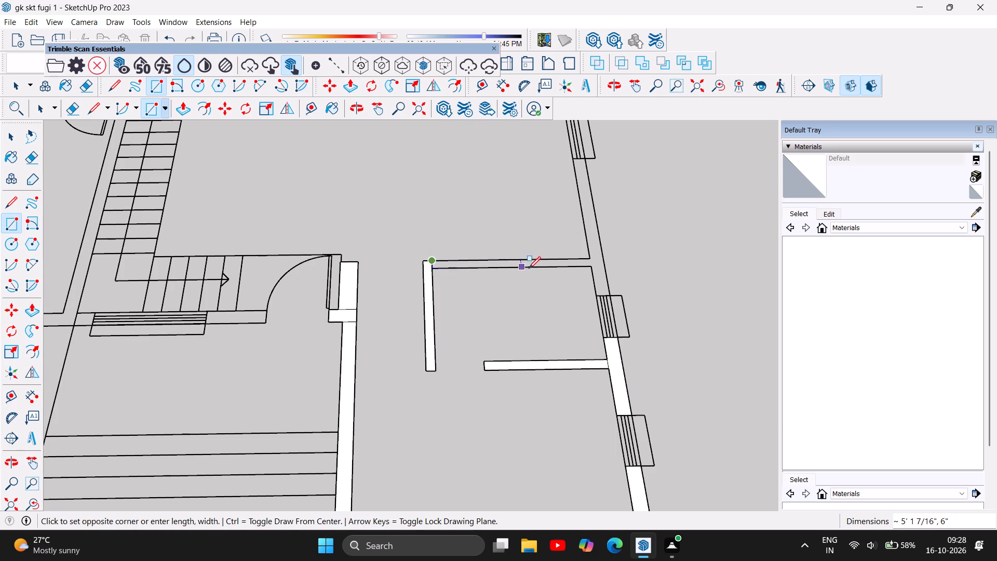
{"action": "left_click", "coordinate": [589, 266]}
Draw a 9" by about 9' 7 1/16" rectangle over the outer side wall between the small room's window and the hall window.
{"action": "scroll", "coordinate": [348, 338], "scroll_direction": "down", "scroll_amount": 6}
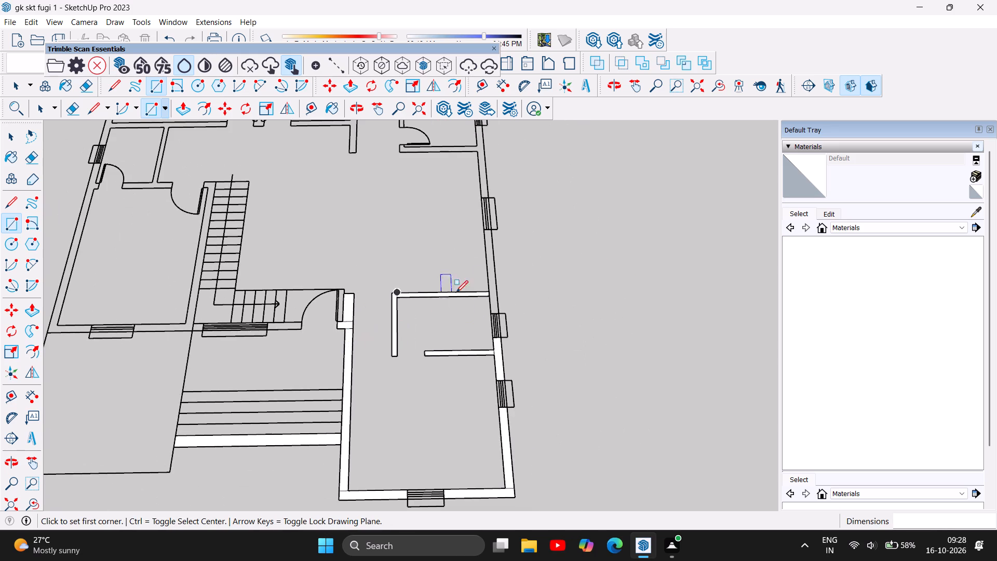
{"action": "scroll", "coordinate": [563, 210], "scroll_direction": "up", "scroll_amount": 4}
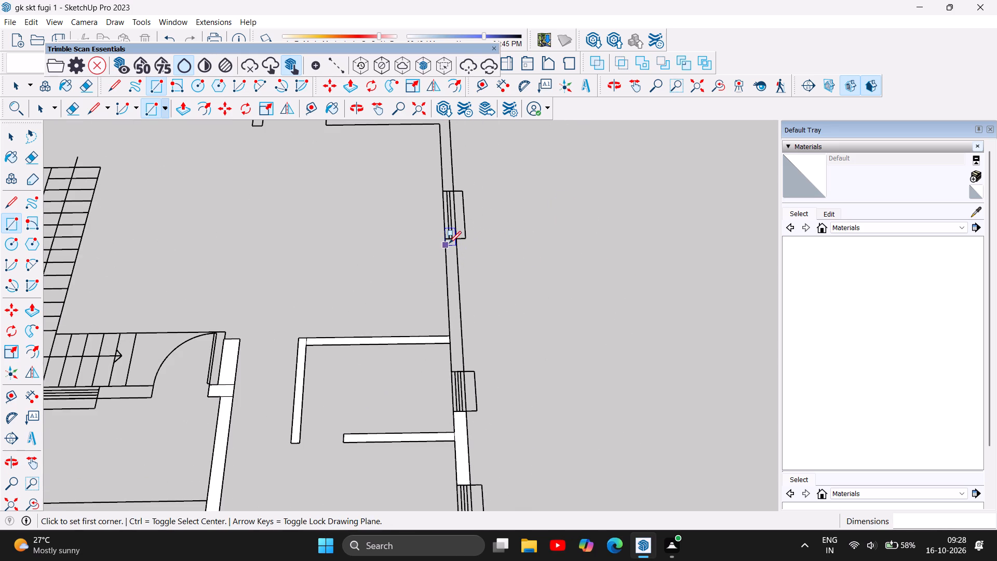
{"action": "left_click", "coordinate": [443, 239]}
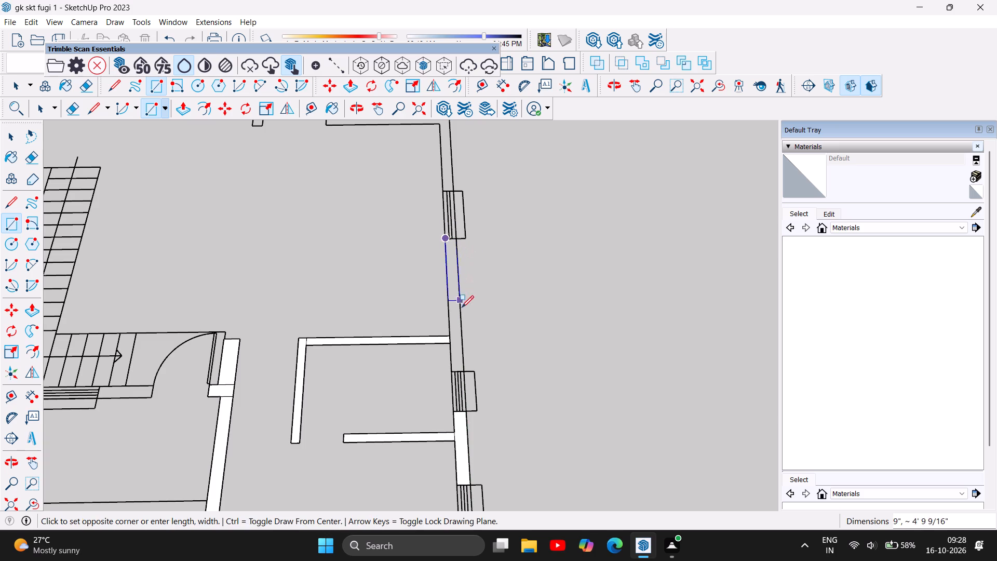
{"action": "left_click", "coordinate": [464, 369]}
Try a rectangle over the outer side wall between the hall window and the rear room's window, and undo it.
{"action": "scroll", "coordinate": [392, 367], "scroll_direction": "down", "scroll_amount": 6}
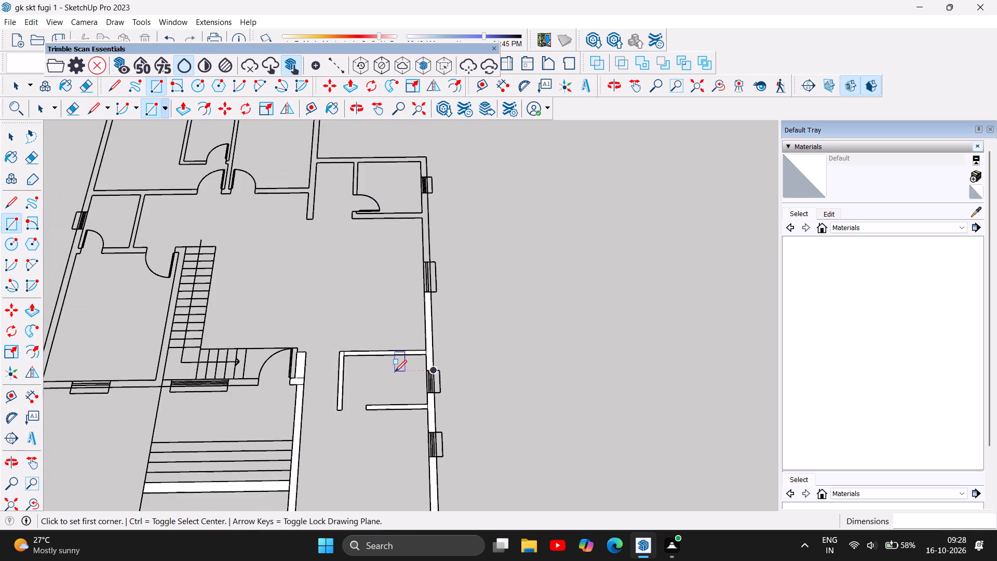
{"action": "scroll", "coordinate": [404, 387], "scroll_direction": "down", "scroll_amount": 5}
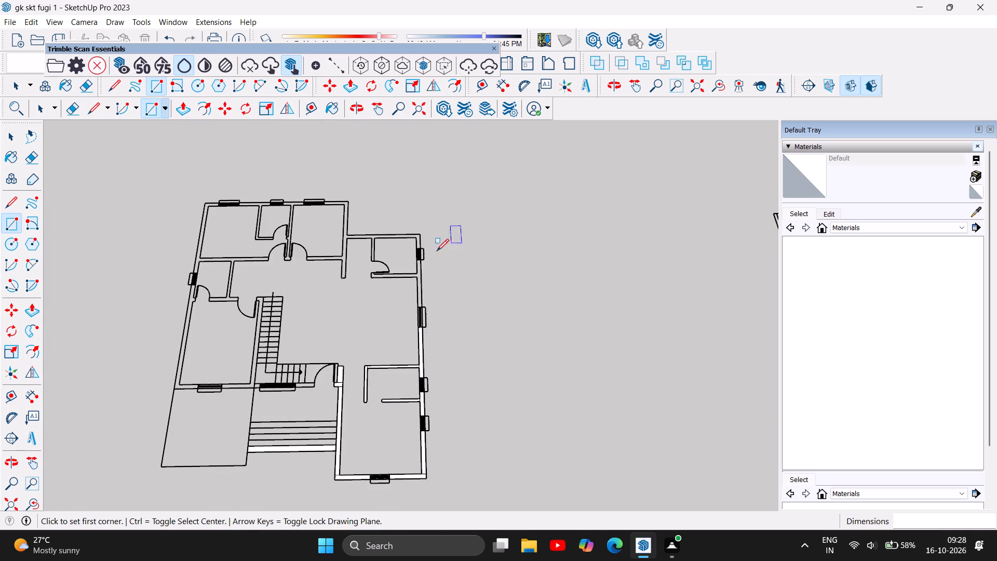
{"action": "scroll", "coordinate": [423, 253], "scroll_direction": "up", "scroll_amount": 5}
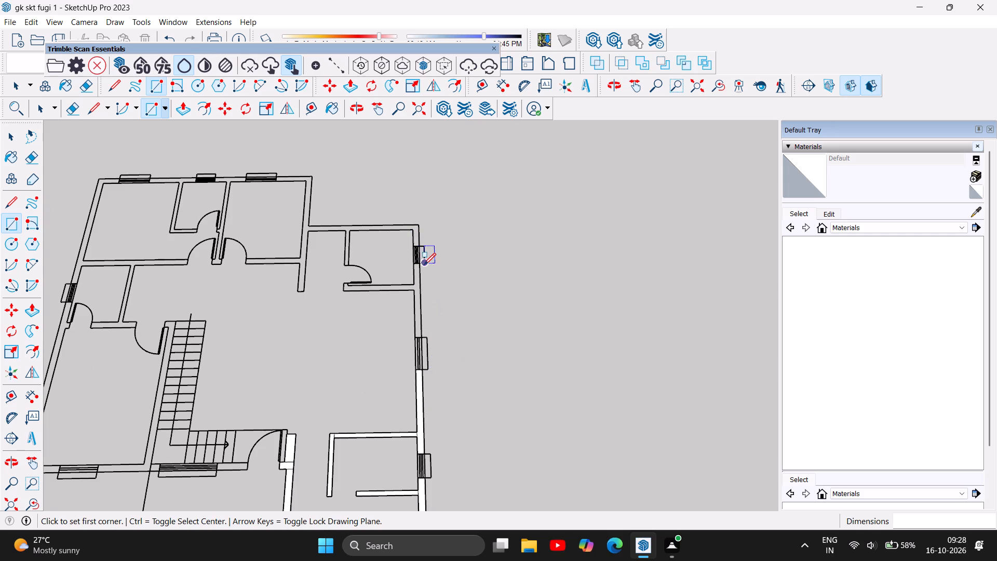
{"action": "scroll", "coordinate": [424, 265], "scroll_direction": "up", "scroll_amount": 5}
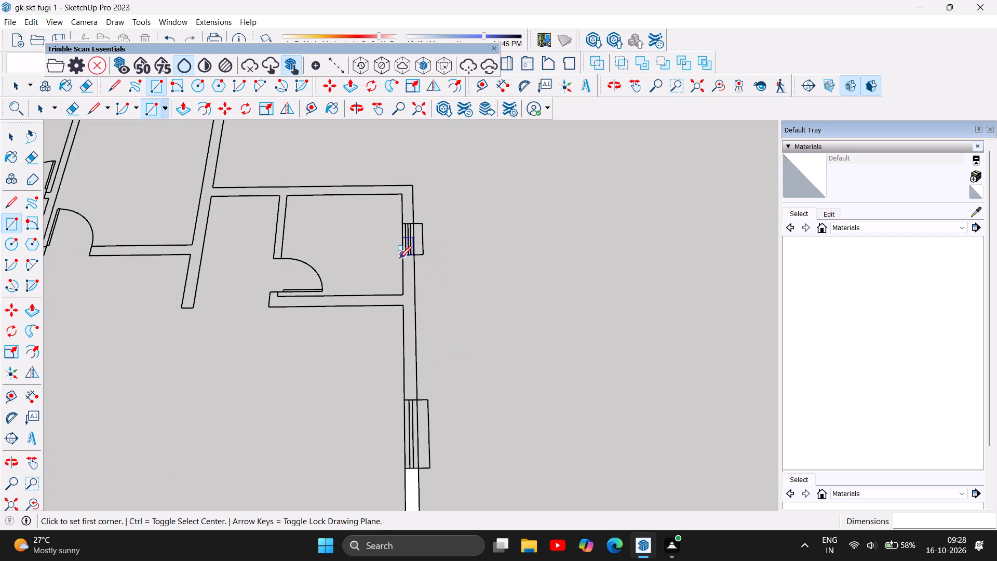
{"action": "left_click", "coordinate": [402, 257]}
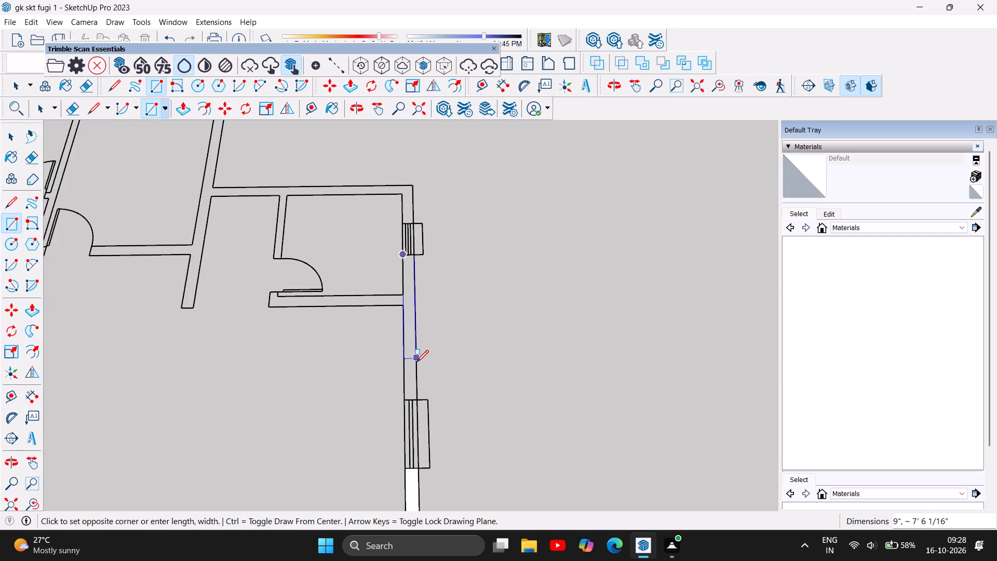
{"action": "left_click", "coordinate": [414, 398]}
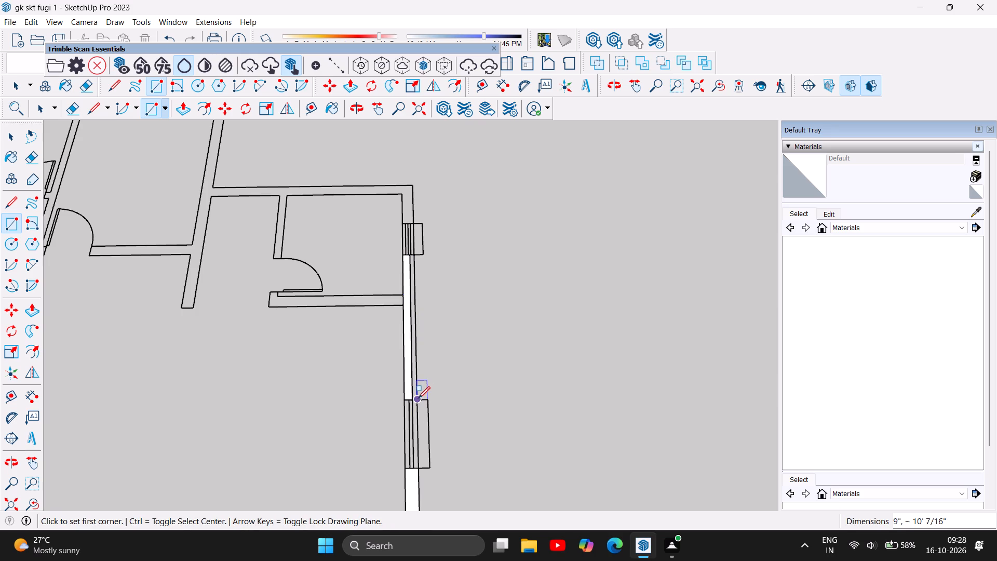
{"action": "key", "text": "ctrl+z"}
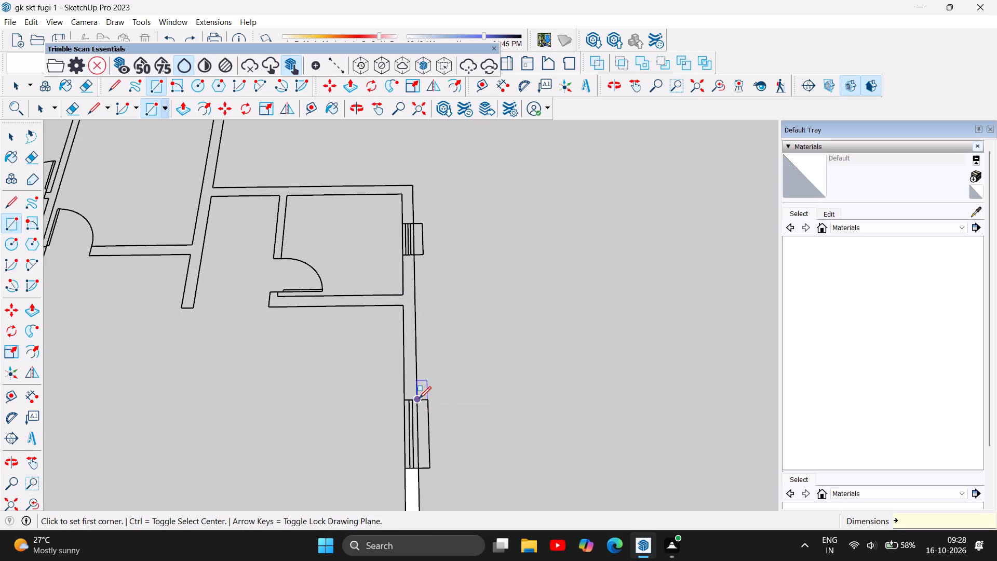
Draw a 9" by about 10' 7/16" rectangle over the outer side wall from the rear room's window to the hall window.
{"action": "left_click", "coordinate": [404, 257]}
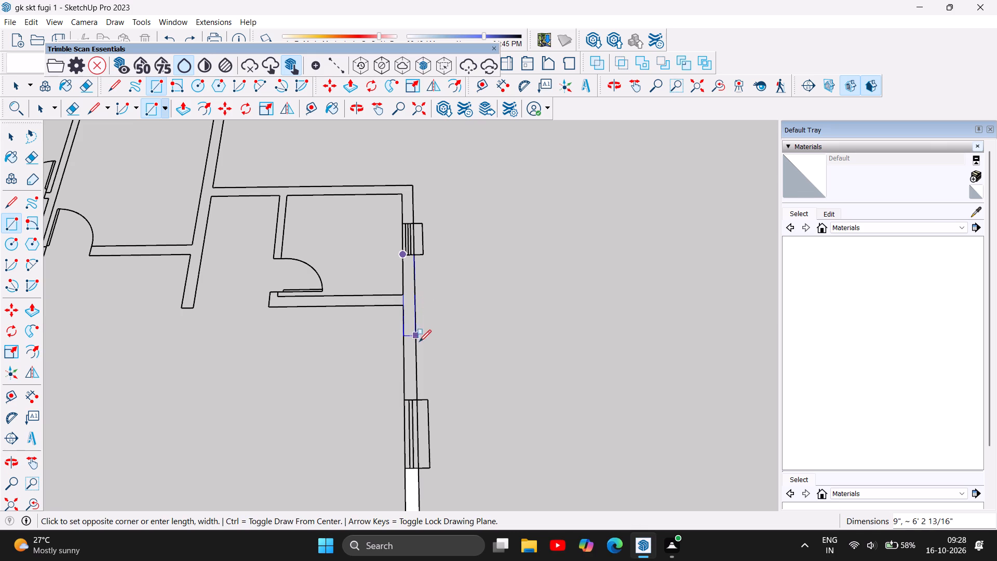
{"action": "left_click", "coordinate": [416, 399]}
{"action": "scroll", "coordinate": [495, 418], "scroll_direction": "down", "scroll_amount": 5}
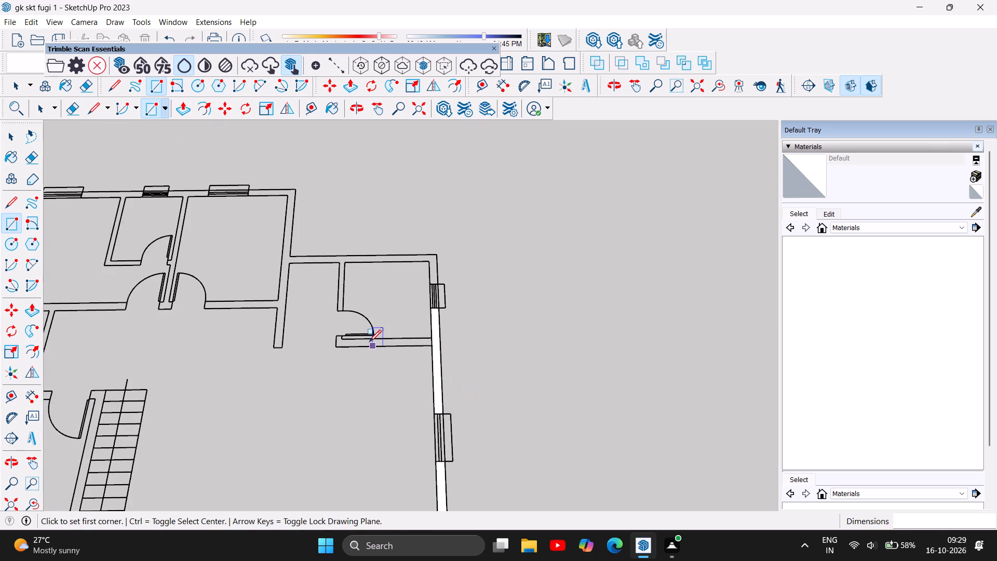
Trace the rear room's inner wall beside its door with an 8' by 9" rectangle and a 1' 1" by 6" end piece.
{"action": "scroll", "coordinate": [368, 342], "scroll_direction": "up", "scroll_amount": 5}
{"action": "scroll", "coordinate": [413, 323], "scroll_direction": "up", "scroll_amount": 5}
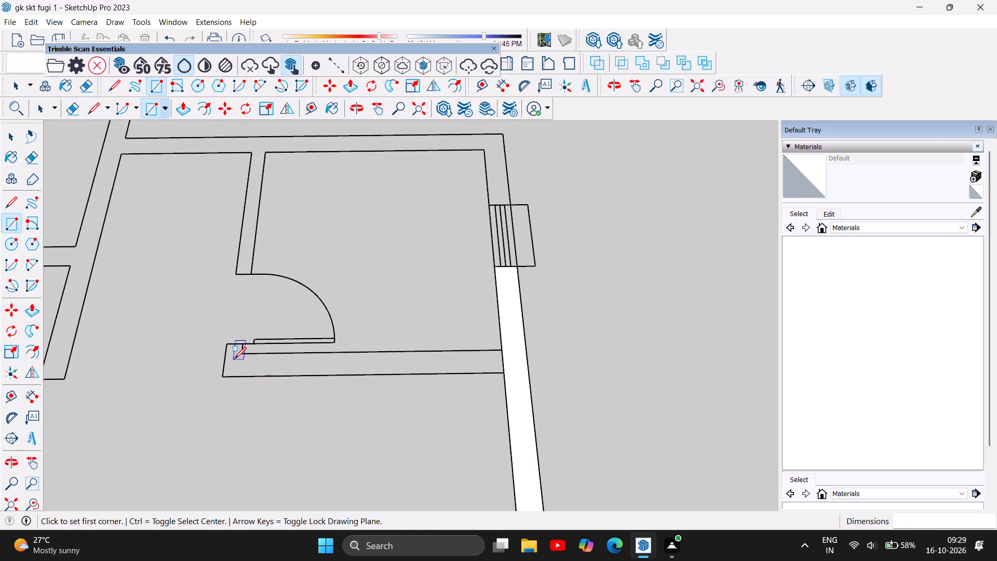
{"action": "left_click", "coordinate": [239, 355]}
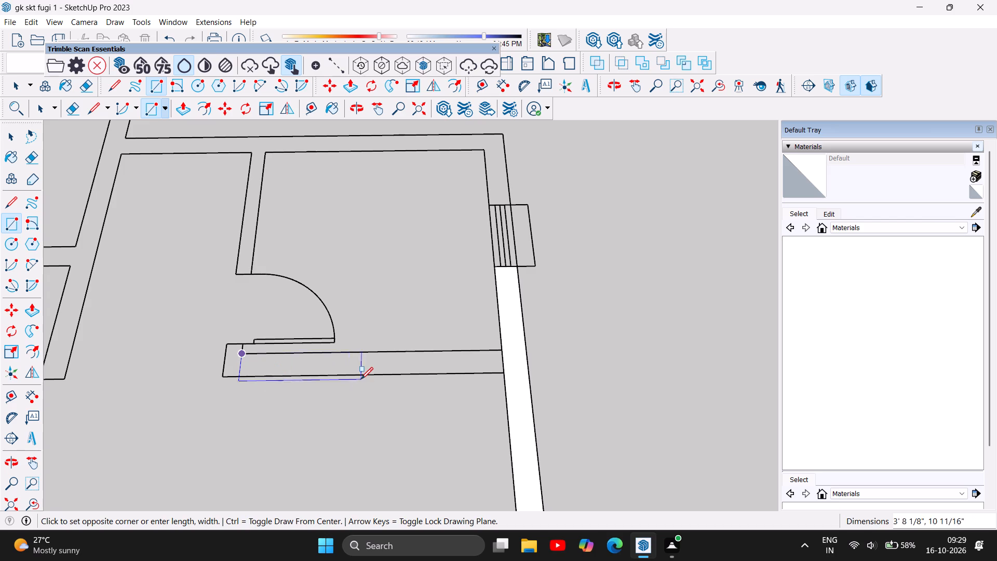
{"action": "left_click", "coordinate": [501, 371]}
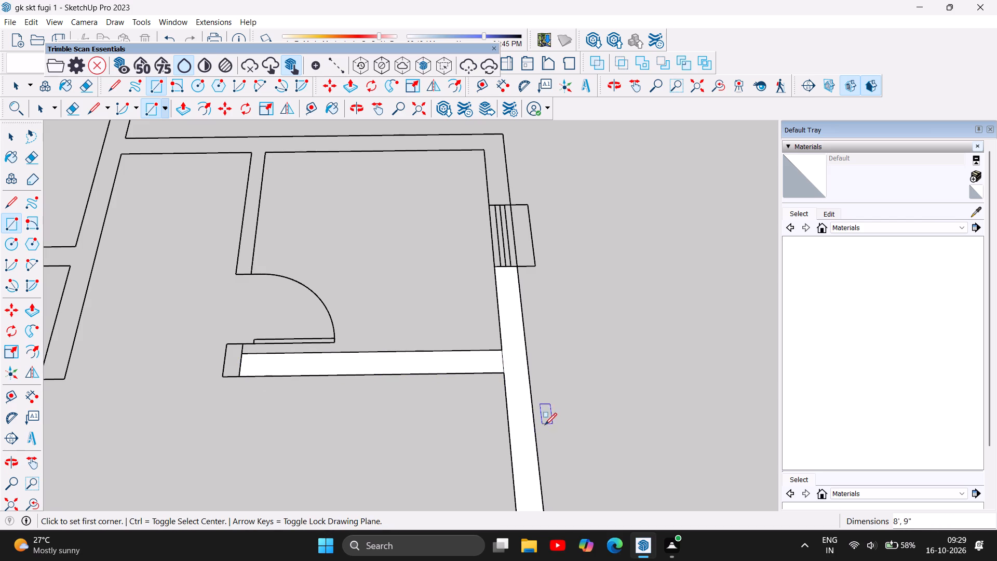
{"action": "scroll", "coordinate": [548, 427], "scroll_direction": "down", "scroll_amount": 5}
{"action": "scroll", "coordinate": [293, 362], "scroll_direction": "up", "scroll_amount": 11}
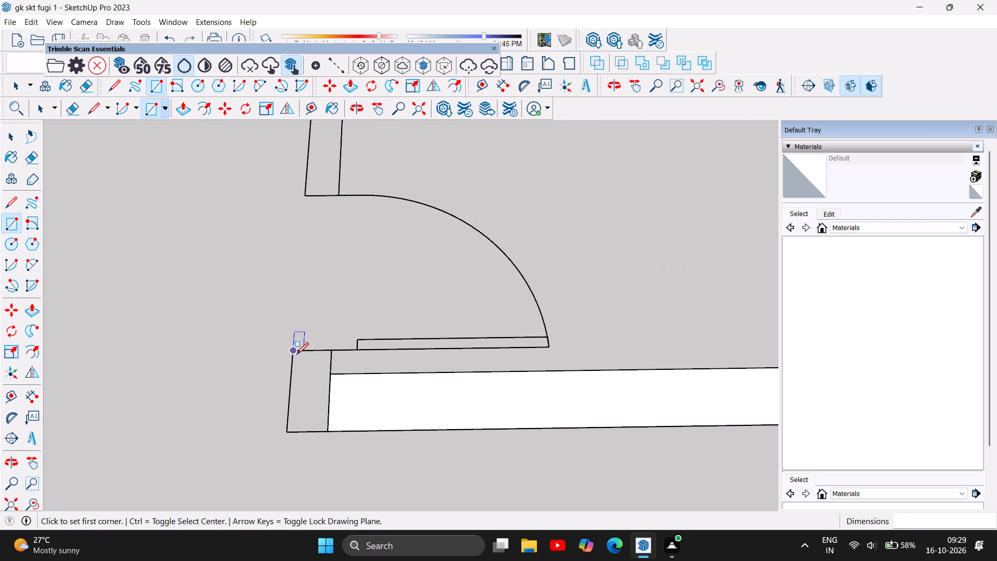
{"action": "left_click", "coordinate": [293, 353]}
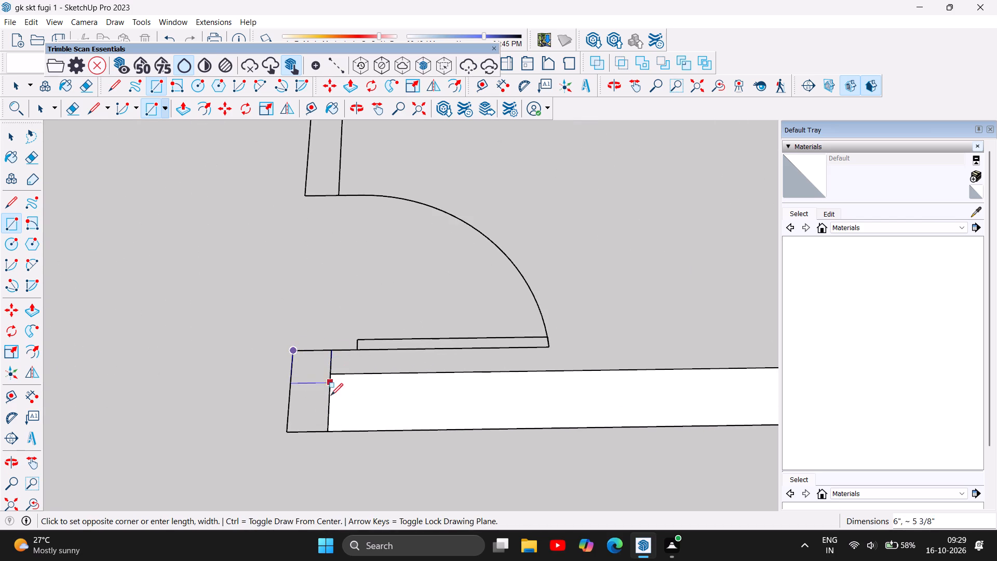
{"action": "left_click", "coordinate": [328, 429]}
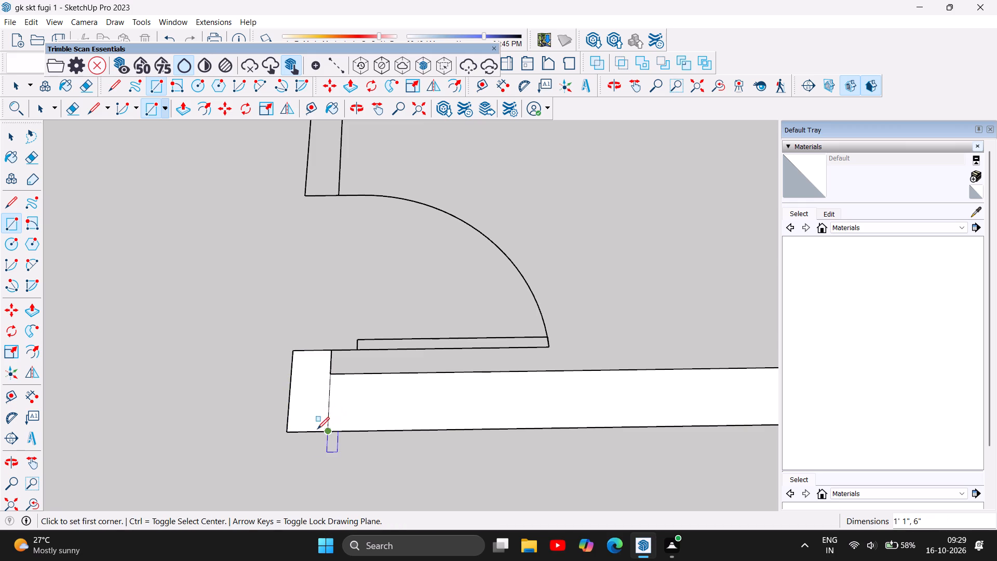
Trace the rear room's outer corner with a 13' 3" by 9" back-wall rectangle and a 9" thick side-wall piece reaching the window.
{"action": "scroll", "coordinate": [196, 439], "scroll_direction": "down", "scroll_amount": 19}
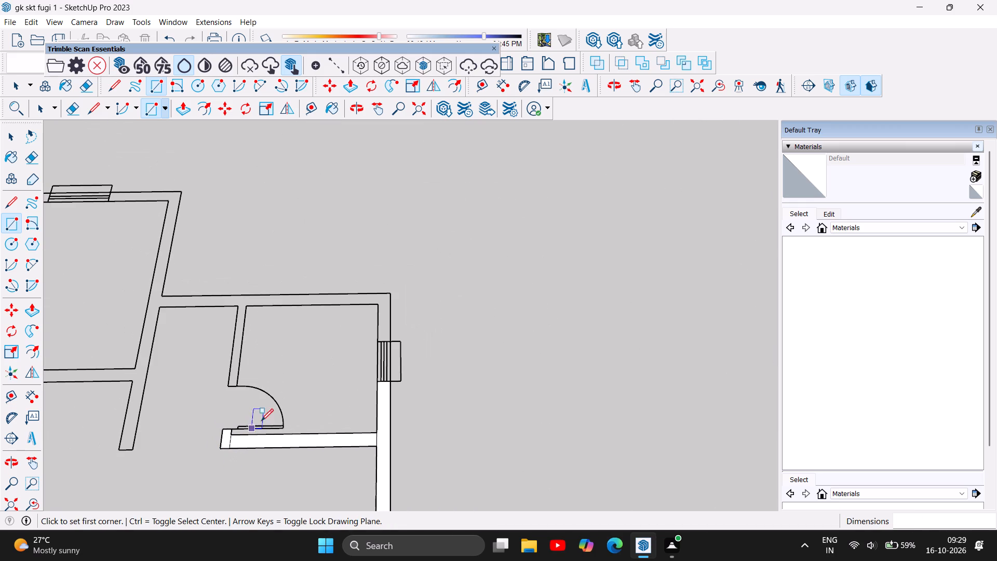
{"action": "left_click", "coordinate": [159, 295]}
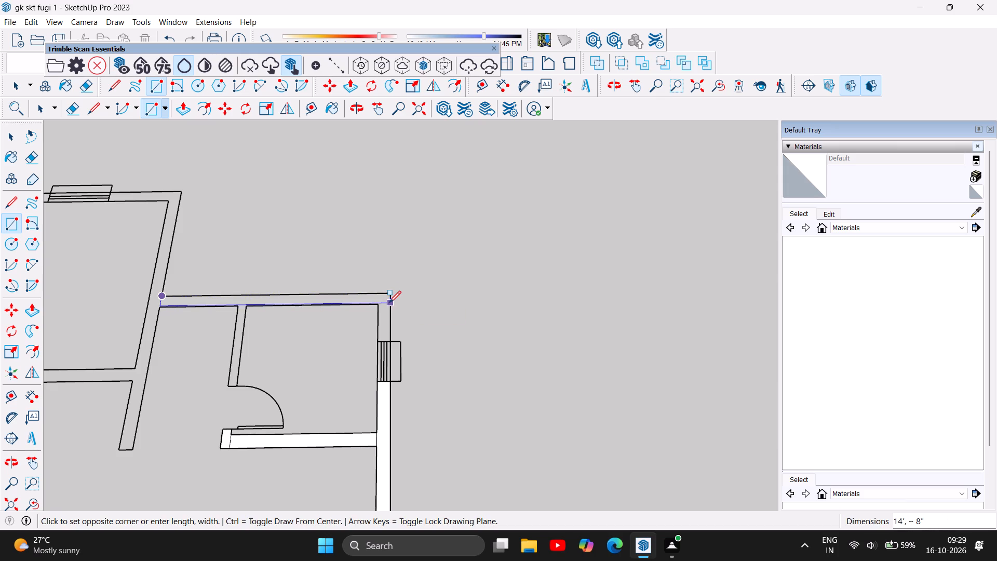
{"action": "scroll", "coordinate": [387, 303], "scroll_direction": "up", "scroll_amount": 6}
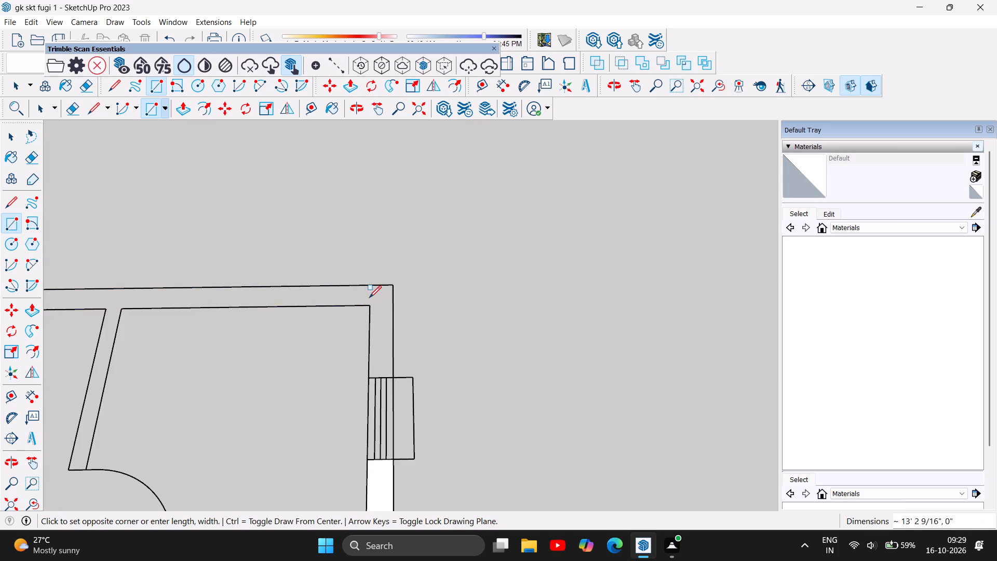
{"action": "left_click", "coordinate": [369, 304]}
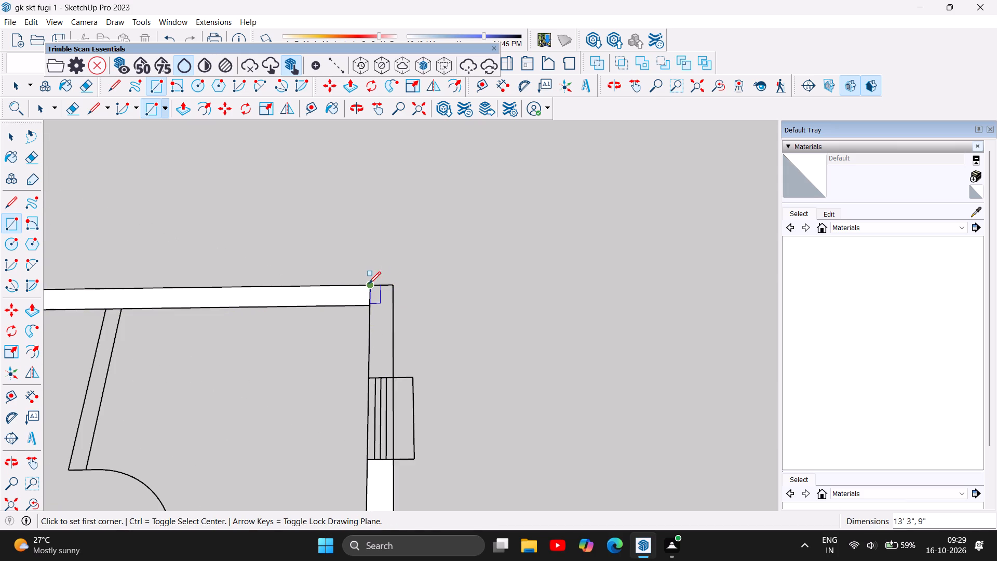
{"action": "left_click", "coordinate": [368, 286]}
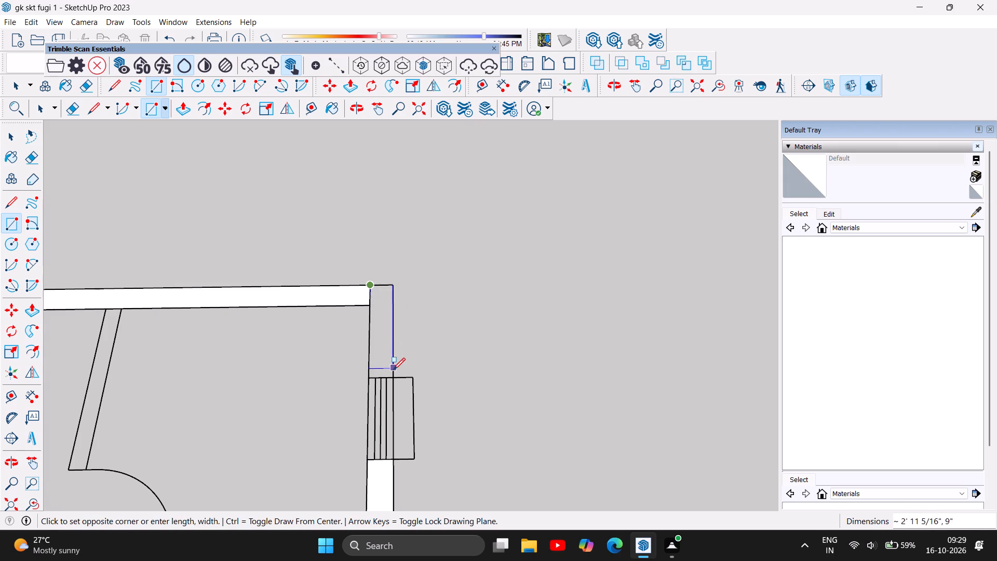
{"action": "left_click", "coordinate": [393, 378]}
Draw a 5' 2" by 6" rectangle over the rear room's partition from the back wall to the door opening.
{"action": "scroll", "coordinate": [504, 322], "scroll_direction": "down", "scroll_amount": 5}
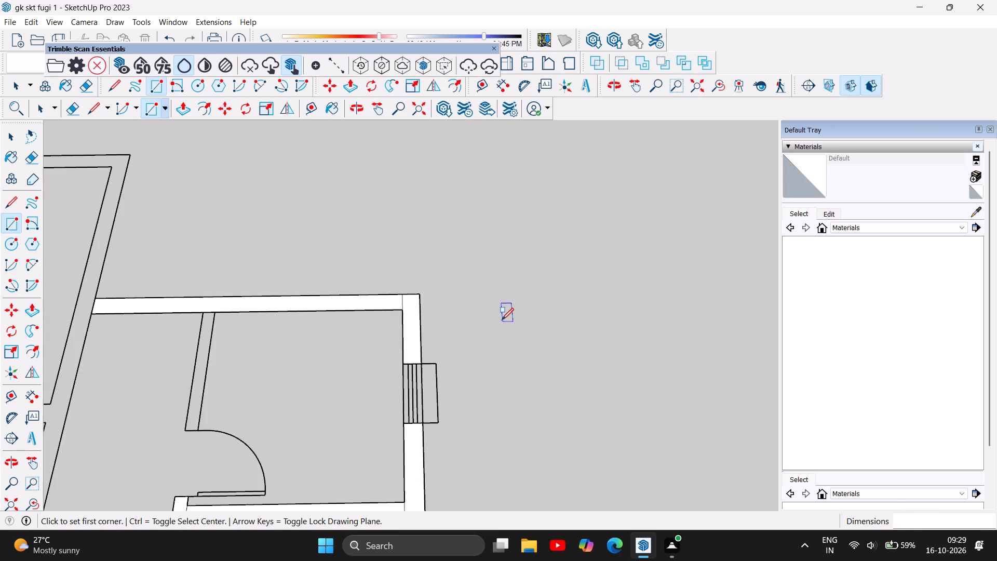
{"action": "scroll", "coordinate": [502, 319], "scroll_direction": "down", "scroll_amount": 6}
{"action": "scroll", "coordinate": [365, 353], "scroll_direction": "up", "scroll_amount": 6}
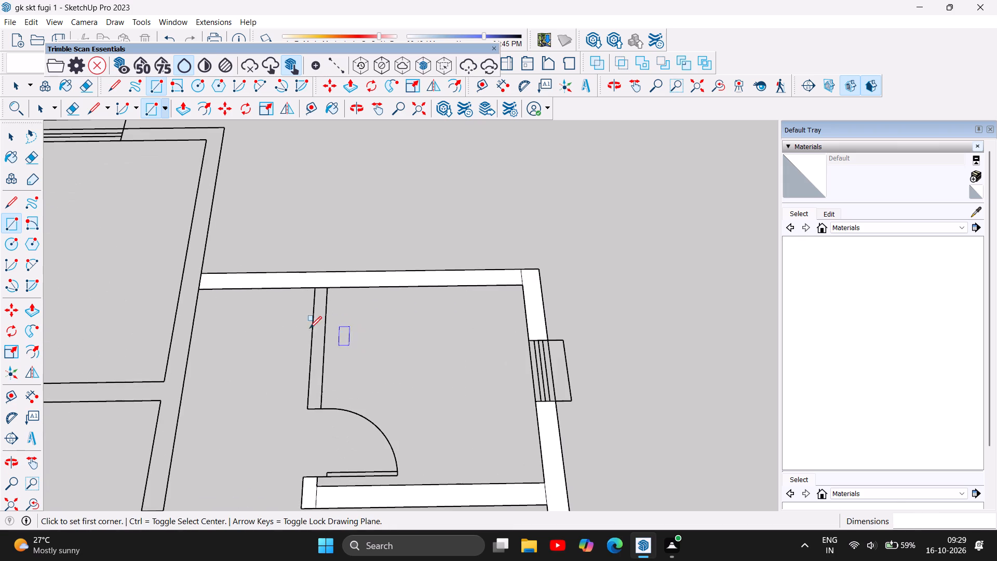
{"action": "left_click", "coordinate": [313, 285]}
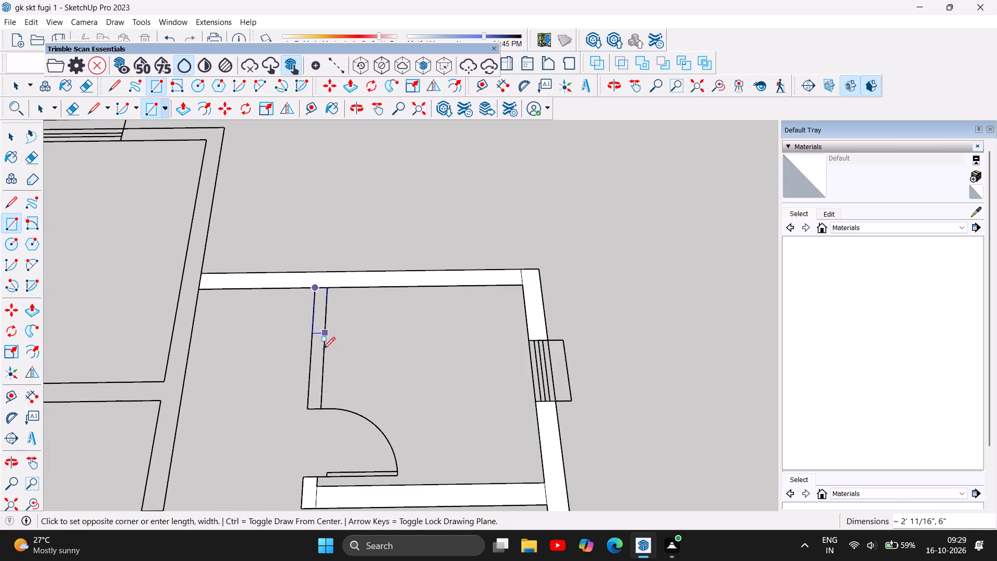
{"action": "left_click", "coordinate": [322, 408]}
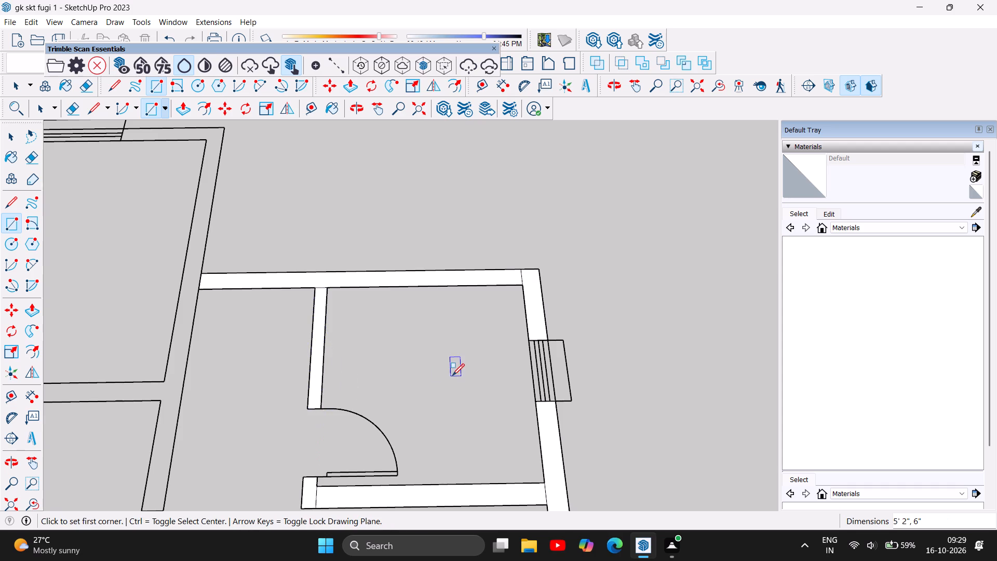
Draw a 9" by 4' rectangle over the wall stub projecting into the hall from the adjoining bedroom's corner.
{"action": "scroll", "coordinate": [452, 377], "scroll_direction": "down", "scroll_amount": 11}
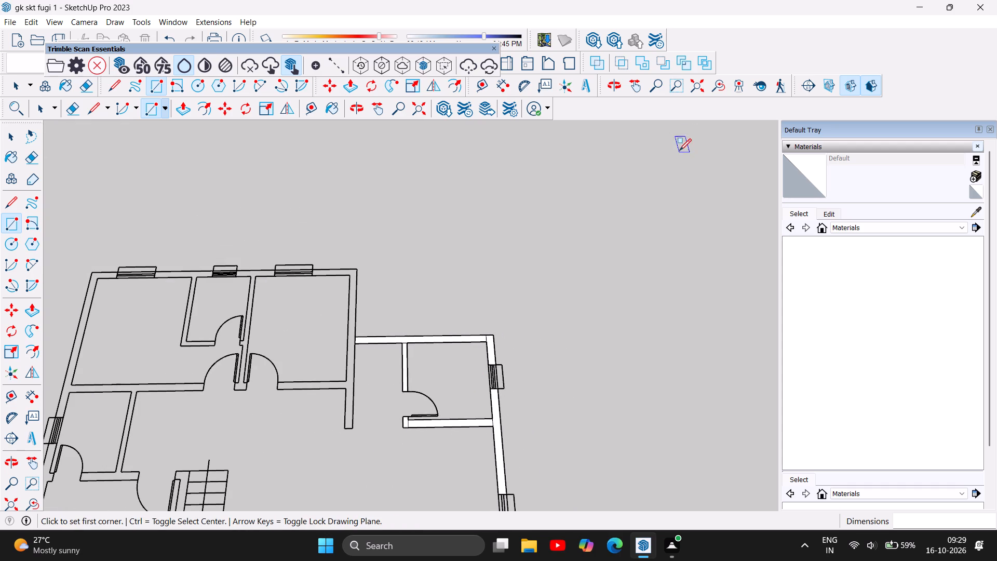
{"action": "scroll", "coordinate": [526, 229], "scroll_direction": "down", "scroll_amount": 9}
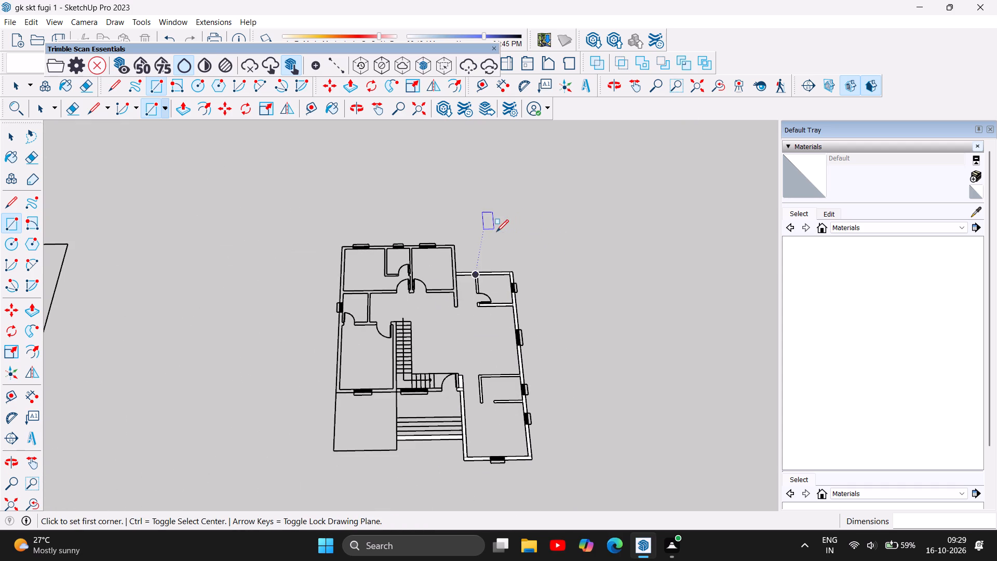
{"action": "scroll", "coordinate": [468, 239], "scroll_direction": "up", "scroll_amount": 3}
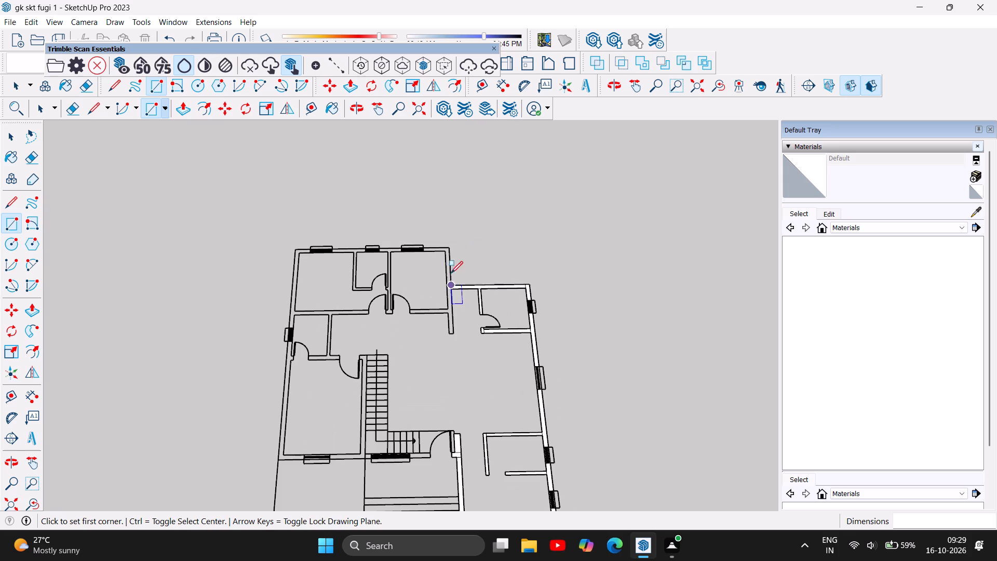
{"action": "scroll", "coordinate": [451, 273], "scroll_direction": "up", "scroll_amount": 5}
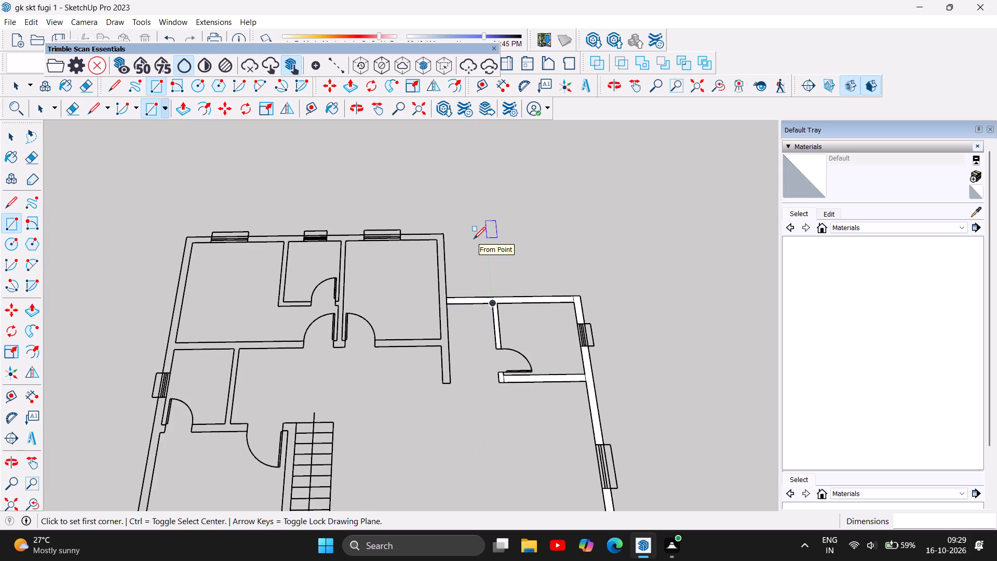
{"action": "scroll", "coordinate": [447, 382], "scroll_direction": "up", "scroll_amount": 7}
{"action": "left_click", "coordinate": [452, 383]}
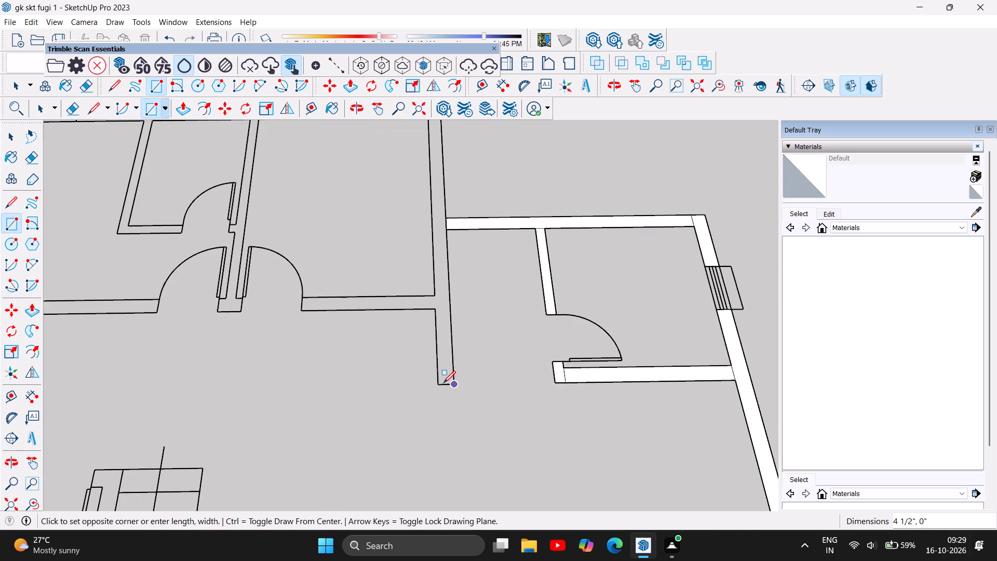
{"action": "left_click", "coordinate": [435, 311]}
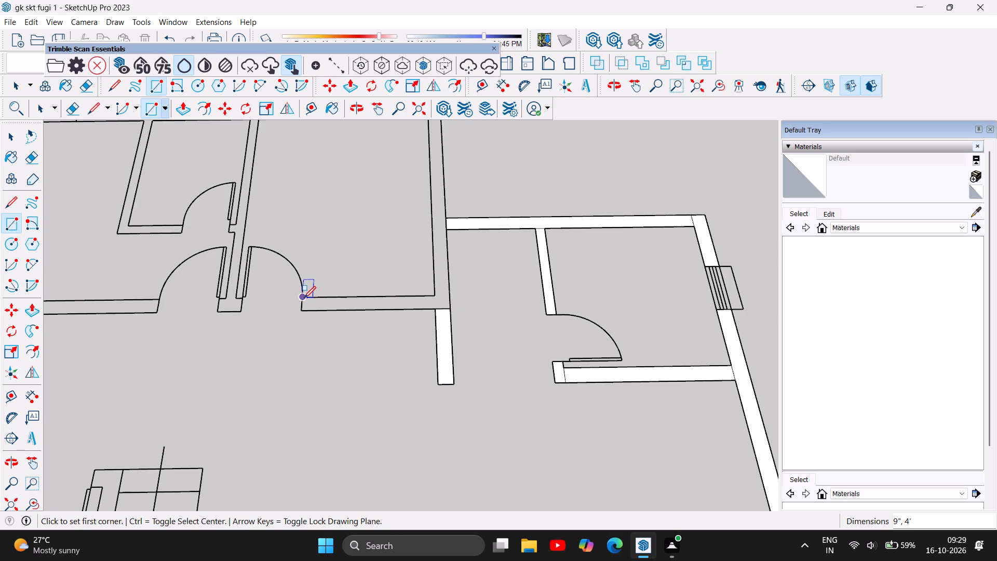
Draw a 6' 8" by 9" rectangle over the bedroom's hall-side wall from the door opening to the inner corner.
{"action": "scroll", "coordinate": [305, 299], "scroll_direction": "up", "scroll_amount": 3}
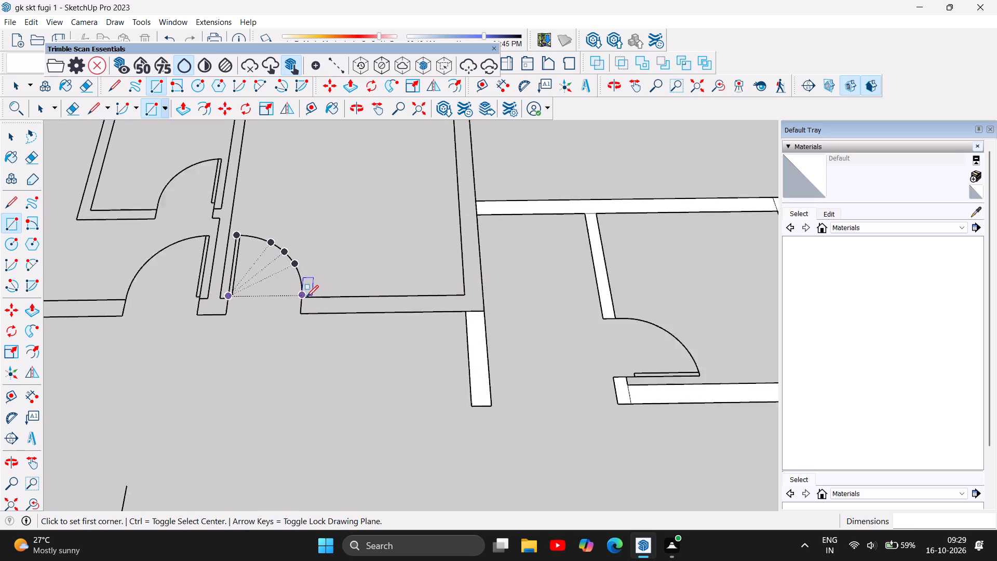
{"action": "scroll", "coordinate": [306, 297], "scroll_direction": "up", "scroll_amount": 3}
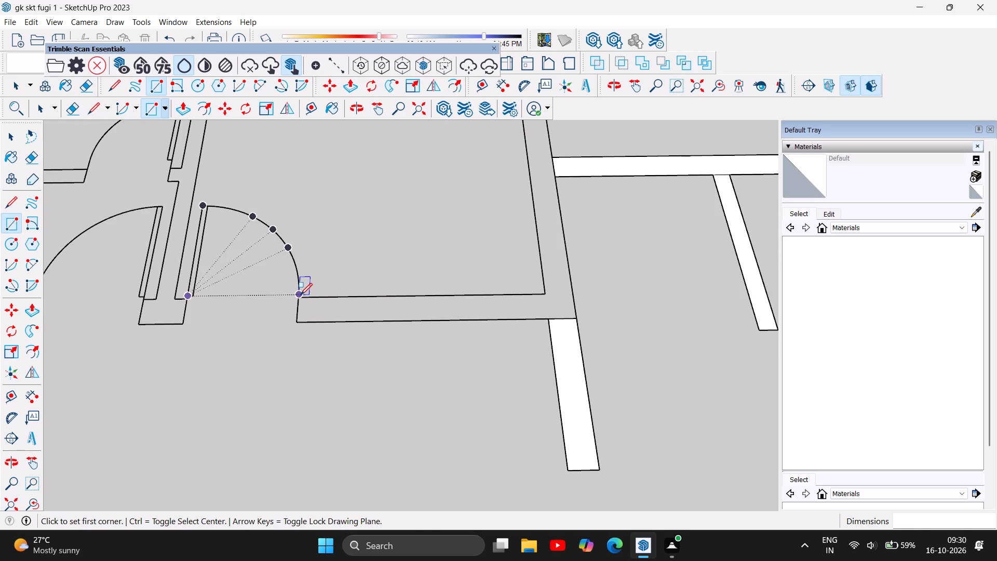
{"action": "left_click", "coordinate": [300, 295]}
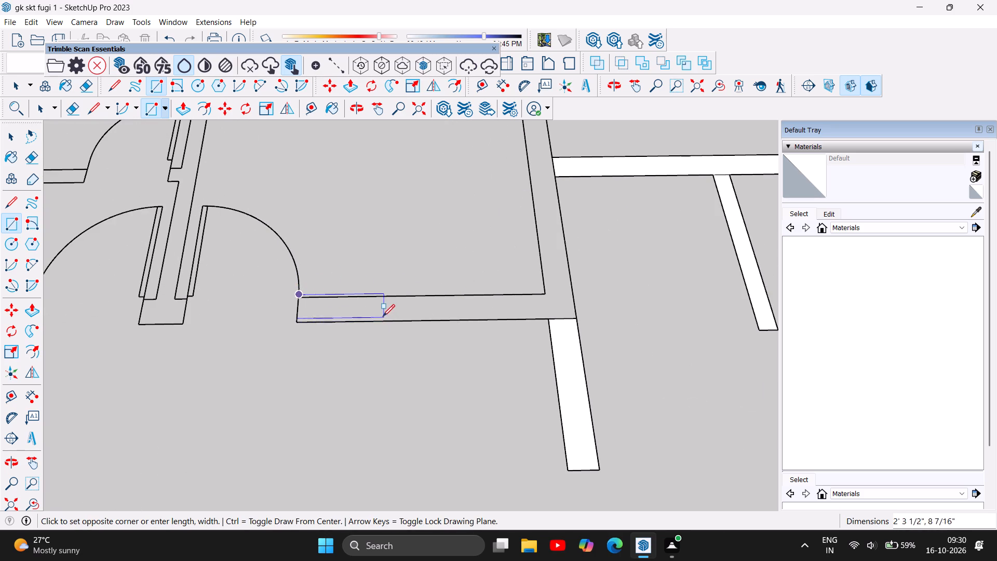
{"action": "key", "text": "Escape"}
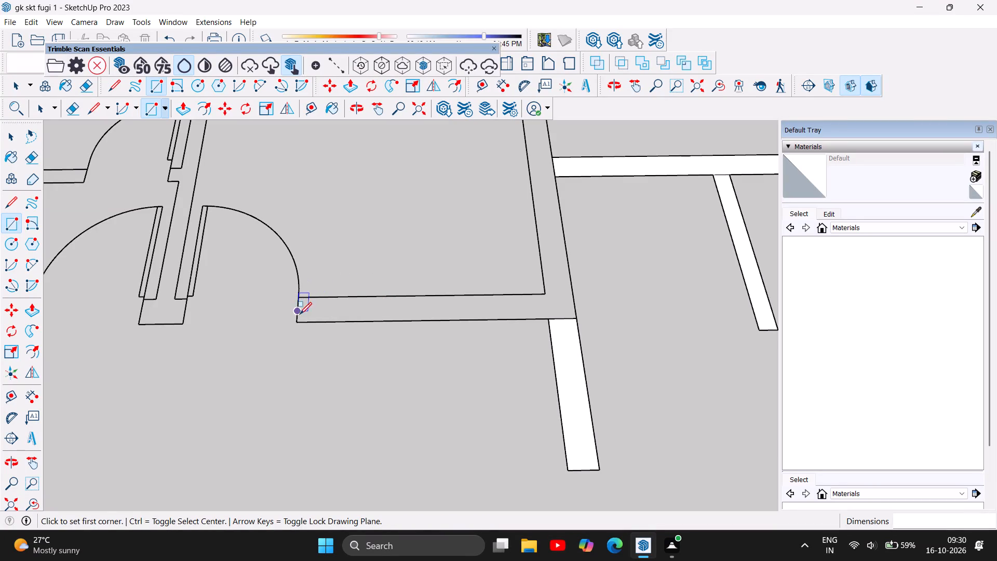
{"action": "left_click", "coordinate": [298, 319]}
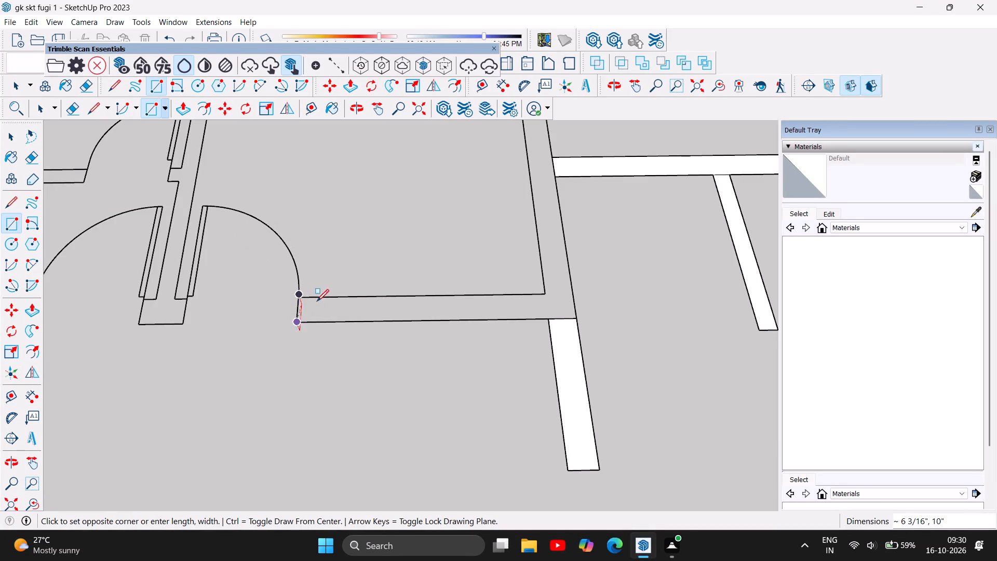
{"action": "scroll", "coordinate": [347, 305], "scroll_direction": "up", "scroll_amount": 6}
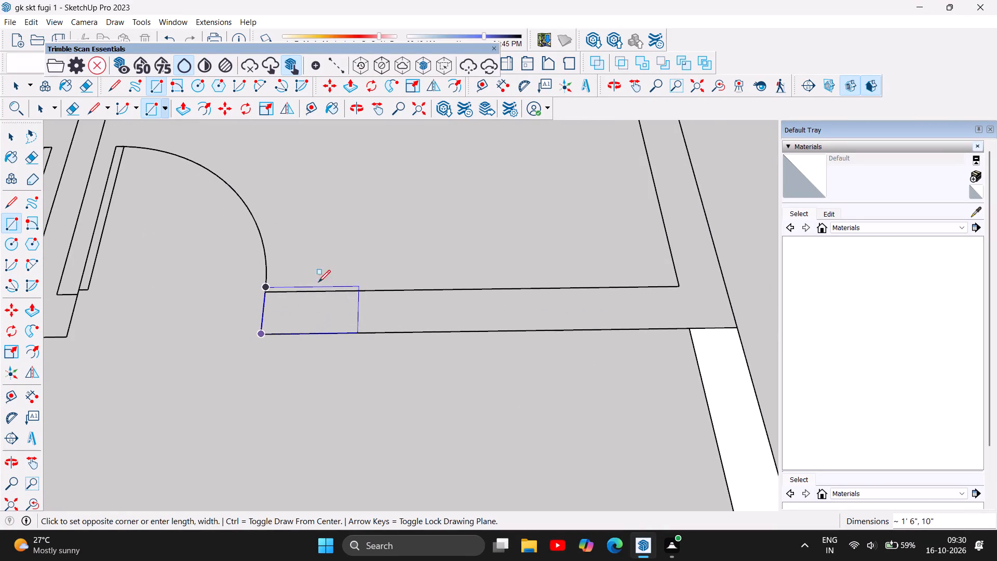
{"action": "scroll", "coordinate": [266, 296], "scroll_direction": "up", "scroll_amount": 5}
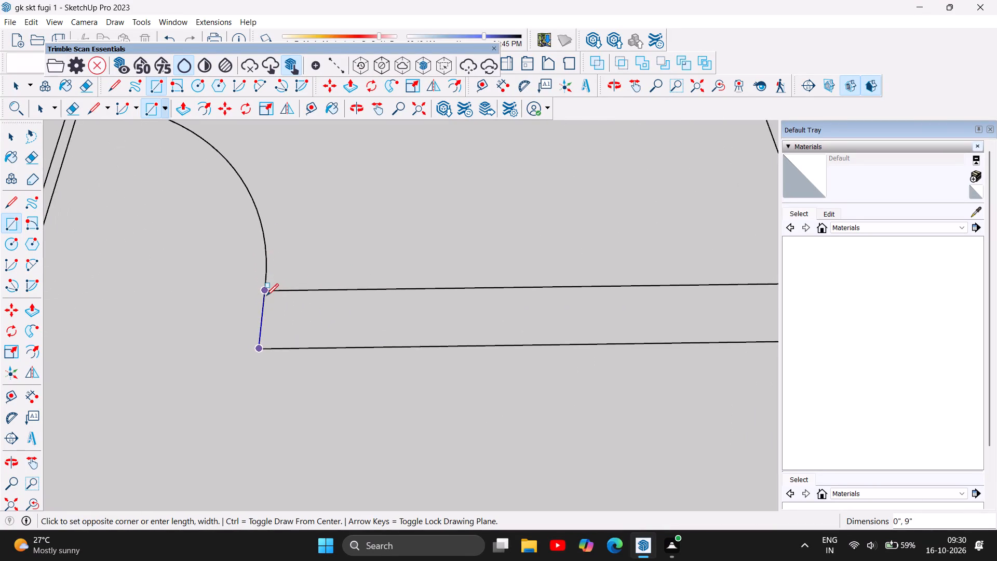
{"action": "scroll", "coordinate": [266, 296], "scroll_direction": "up", "scroll_amount": 2}
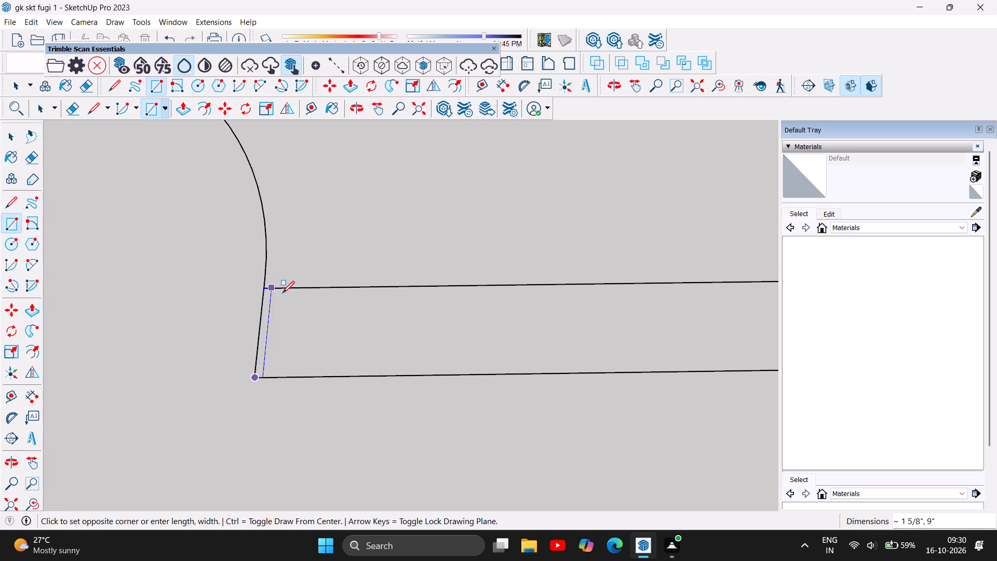
{"action": "scroll", "coordinate": [313, 297], "scroll_direction": "down", "scroll_amount": 11}
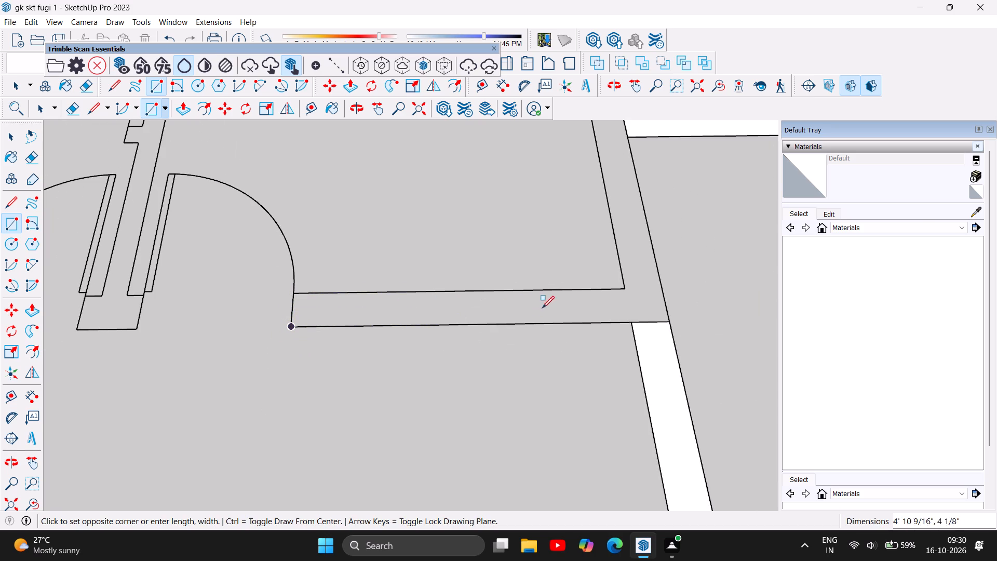
{"action": "left_click", "coordinate": [622, 292]}
Draw a 13' 6" by 9" rectangle over the bedroom's side wall from the stub wall to the outer back edge.
{"action": "scroll", "coordinate": [236, 412], "scroll_direction": "down", "scroll_amount": 5}
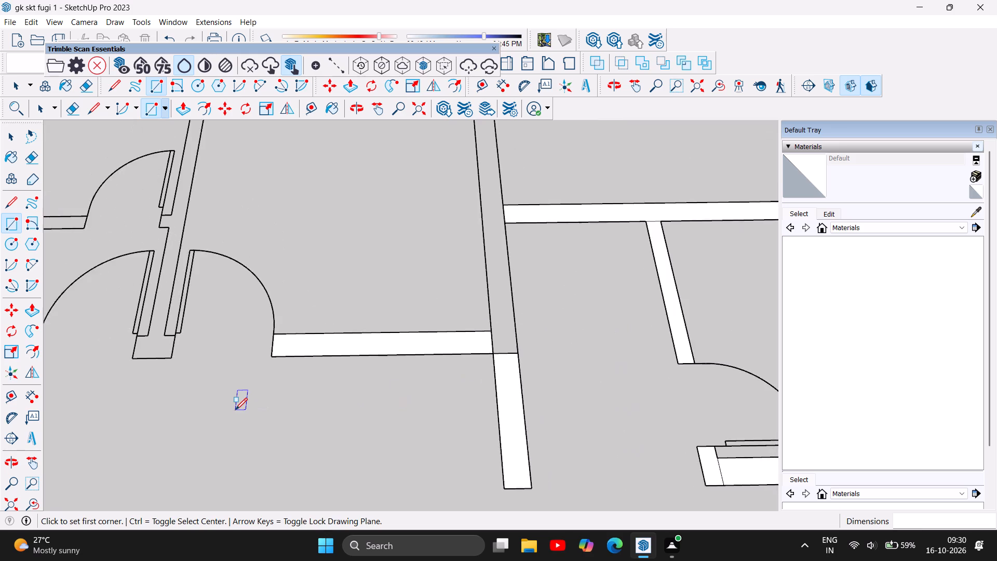
{"action": "scroll", "coordinate": [235, 410], "scroll_direction": "down", "scroll_amount": 6}
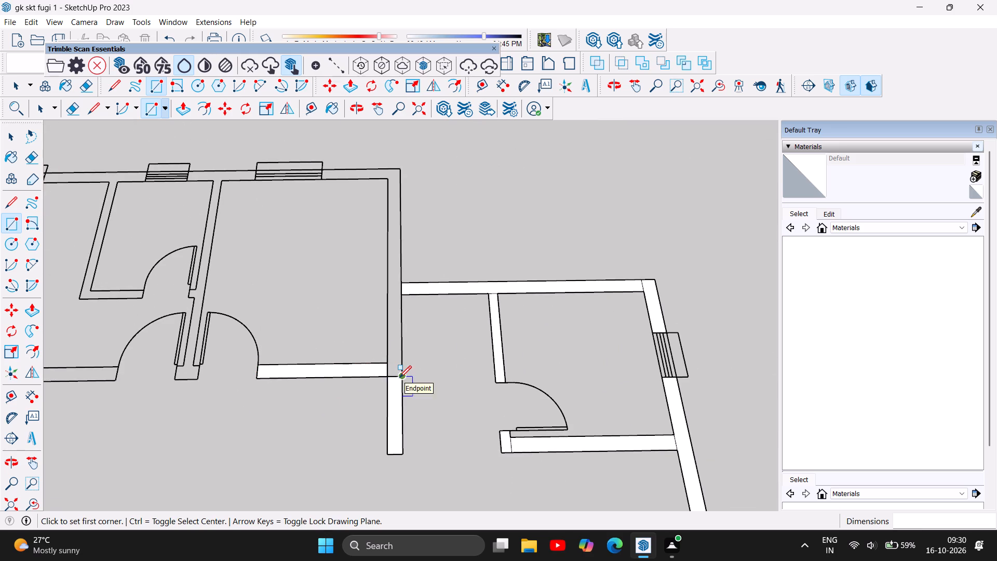
{"action": "left_click", "coordinate": [400, 376]}
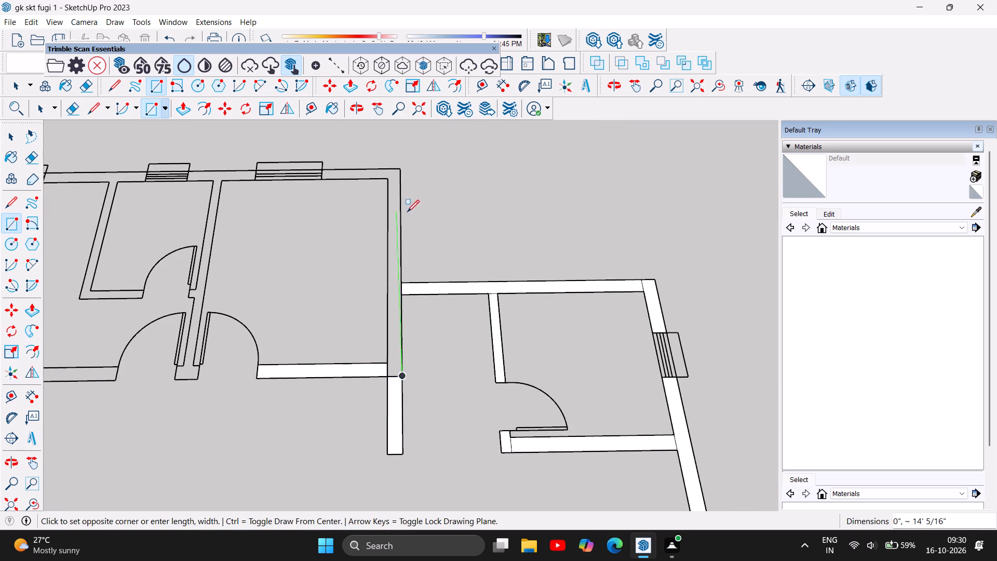
{"action": "left_click", "coordinate": [386, 169]}
Draw a 4' long rectangle over the back wall between the bedroom's window and the side wall.
{"action": "scroll", "coordinate": [355, 168], "scroll_direction": "up", "scroll_amount": 3}
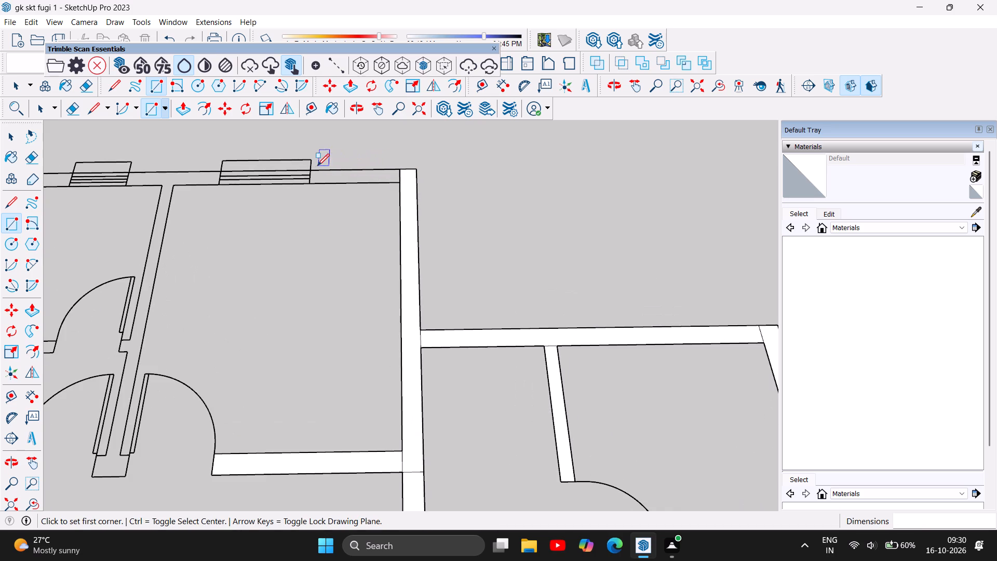
{"action": "left_click", "coordinate": [310, 168]}
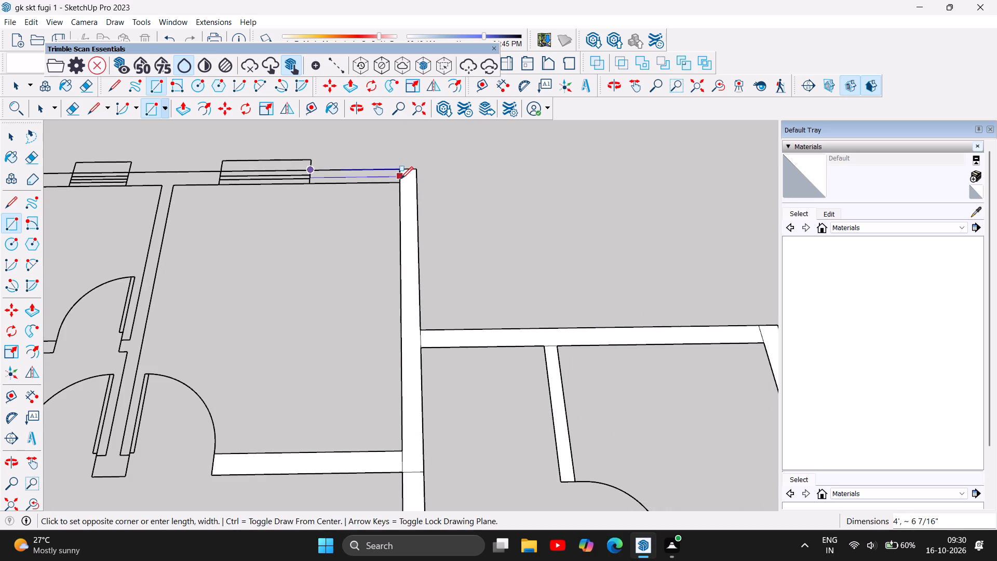
{"action": "left_click", "coordinate": [398, 184]}
Draw a rectangle about 4' 1" by 9" over the back wall between the bedroom window and the small middle room's window.
{"action": "scroll", "coordinate": [490, 288], "scroll_direction": "down", "scroll_amount": 5}
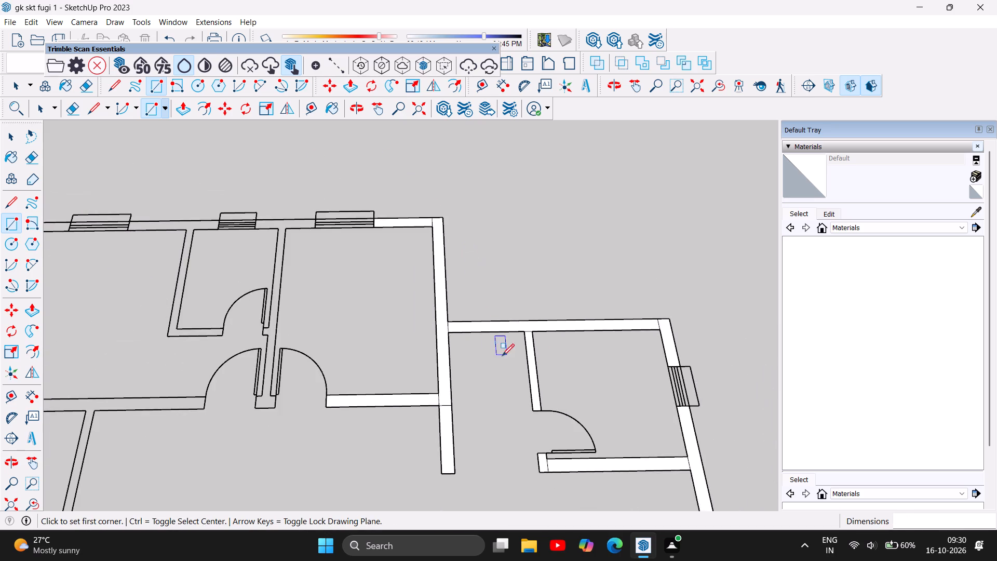
{"action": "scroll", "coordinate": [543, 355], "scroll_direction": "down", "scroll_amount": 6}
{"action": "scroll", "coordinate": [372, 270], "scroll_direction": "up", "scroll_amount": 13}
{"action": "left_click", "coordinate": [298, 279]}
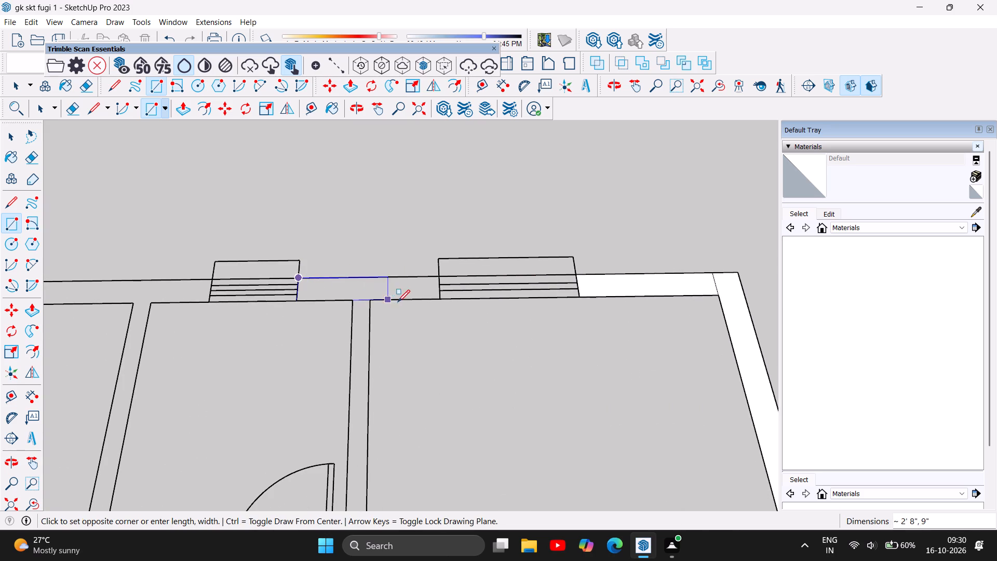
{"action": "left_click", "coordinate": [440, 298]}
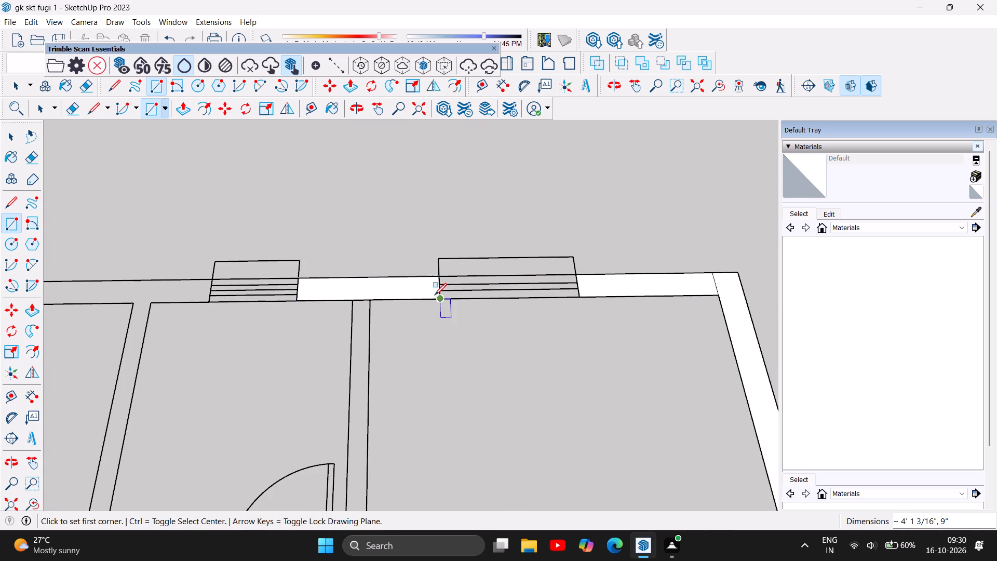
Draw a 12' by 6" rectangle over the partition from the back wall to the block between the two hall doors.
{"action": "scroll", "coordinate": [396, 227], "scroll_direction": "down", "scroll_amount": 9}
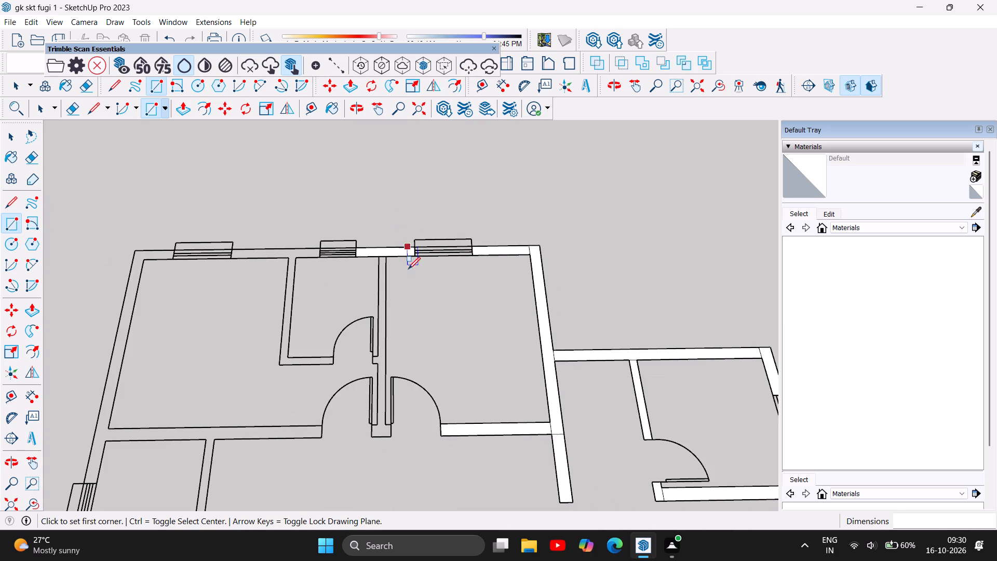
{"action": "scroll", "coordinate": [393, 333], "scroll_direction": "up", "scroll_amount": 3}
{"action": "left_click", "coordinate": [372, 231]}
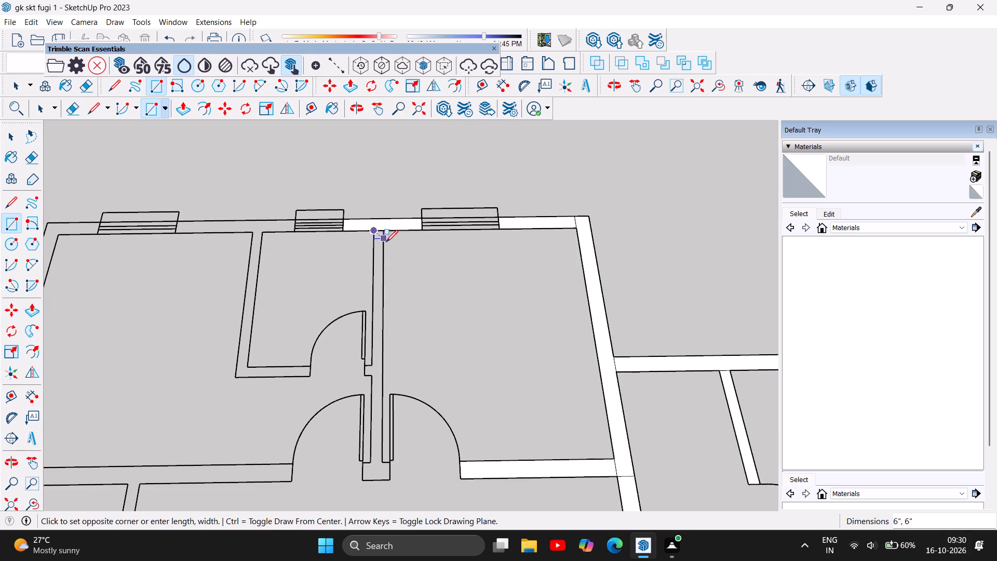
{"action": "scroll", "coordinate": [385, 322], "scroll_direction": "down", "scroll_amount": 4}
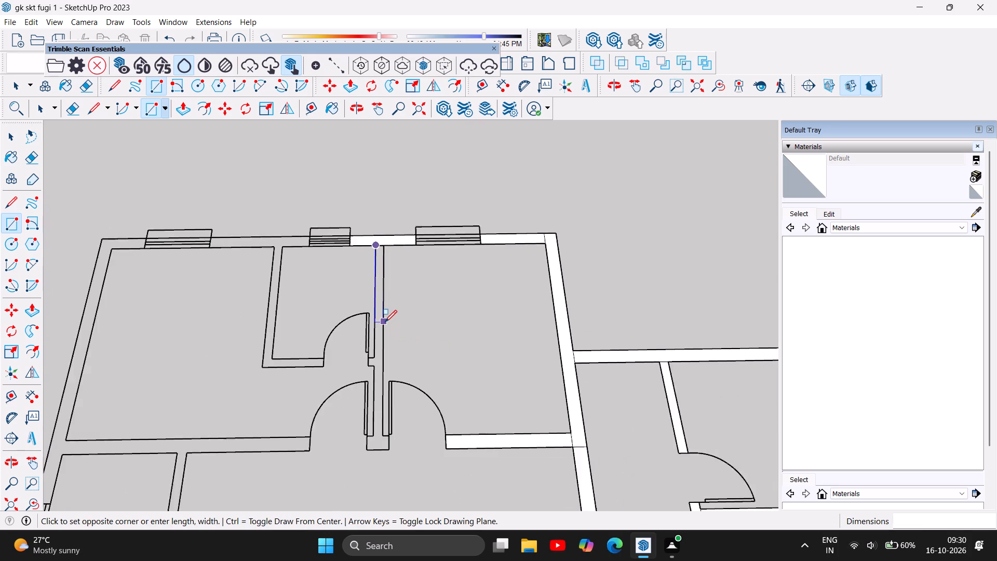
{"action": "scroll", "coordinate": [385, 322], "scroll_direction": "down", "scroll_amount": 1}
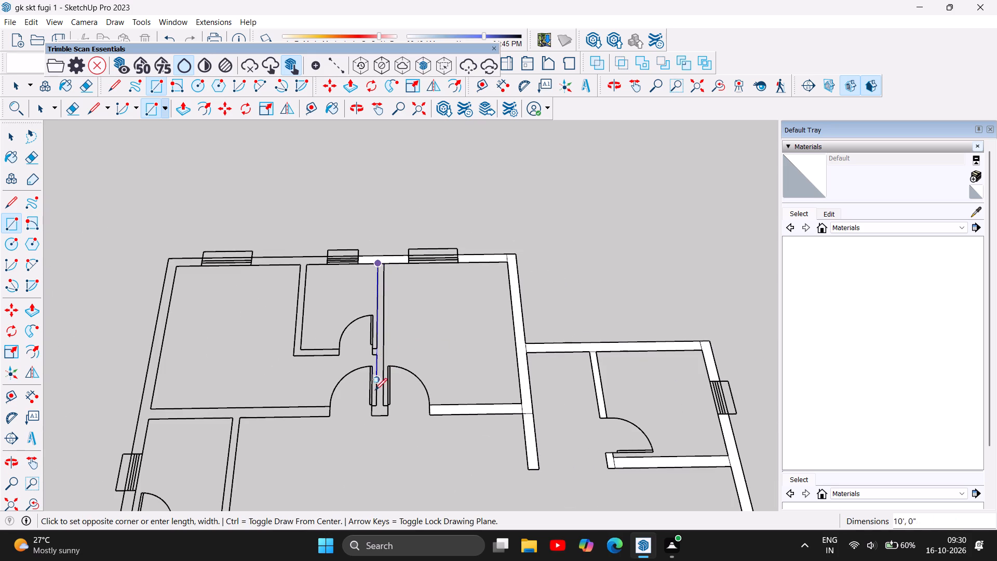
{"action": "scroll", "coordinate": [383, 414], "scroll_direction": "up", "scroll_amount": 3}
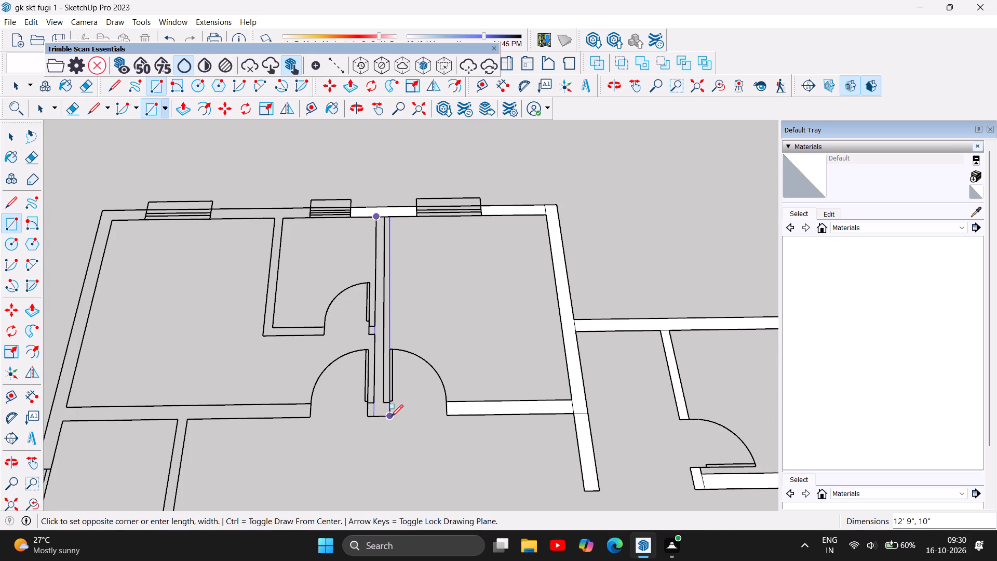
{"action": "left_click", "coordinate": [385, 403]}
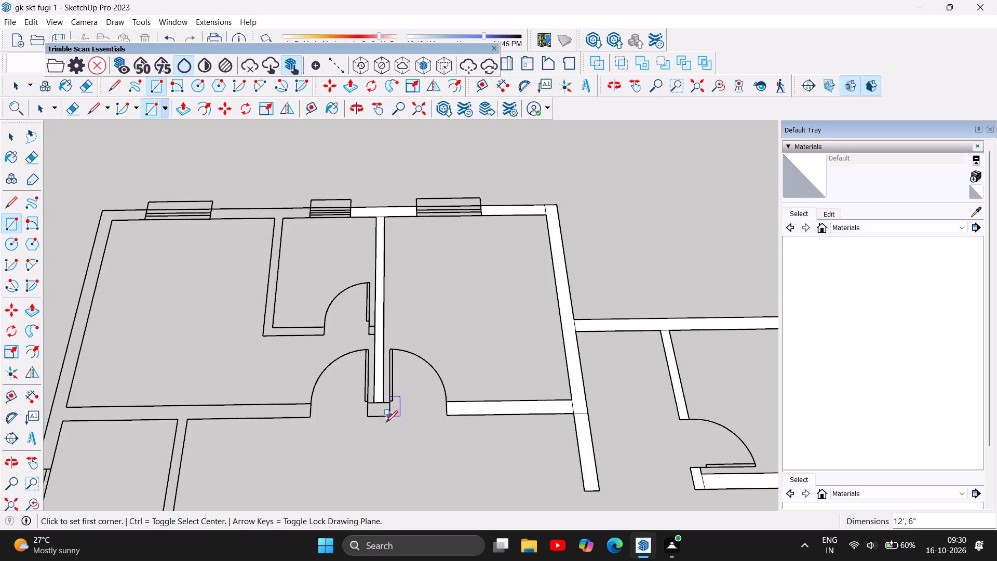
Draw a 1' 2" wide rectangle over the wall block between the two hall doors at the partition's end.
{"action": "scroll", "coordinate": [386, 422], "scroll_direction": "up", "scroll_amount": 5}
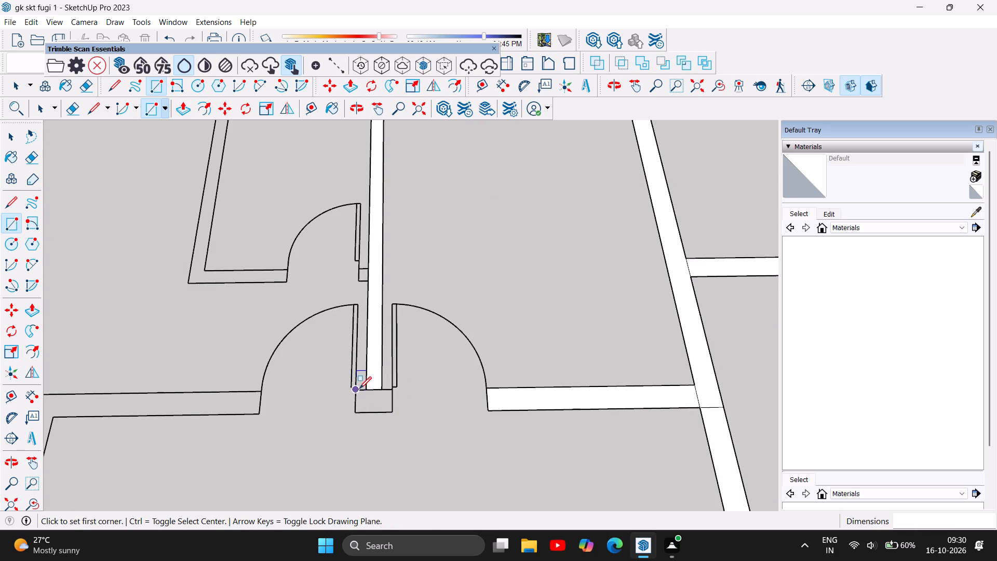
{"action": "left_click", "coordinate": [357, 389]}
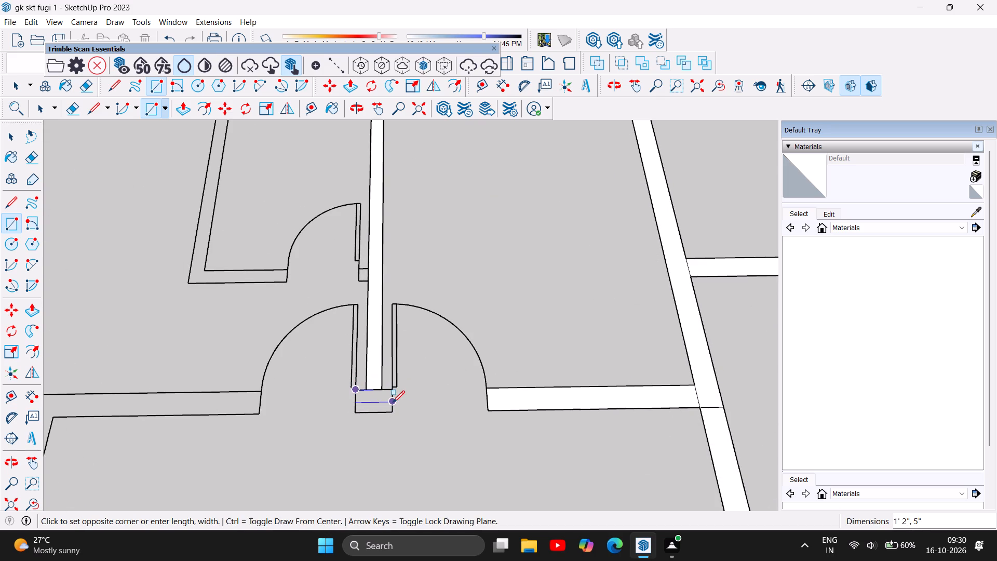
{"action": "left_click", "coordinate": [392, 410]}
Draw a 4" wide rectangle over the small stub on the partition beside the middle room's door.
{"action": "scroll", "coordinate": [409, 452], "scroll_direction": "down", "scroll_amount": 5}
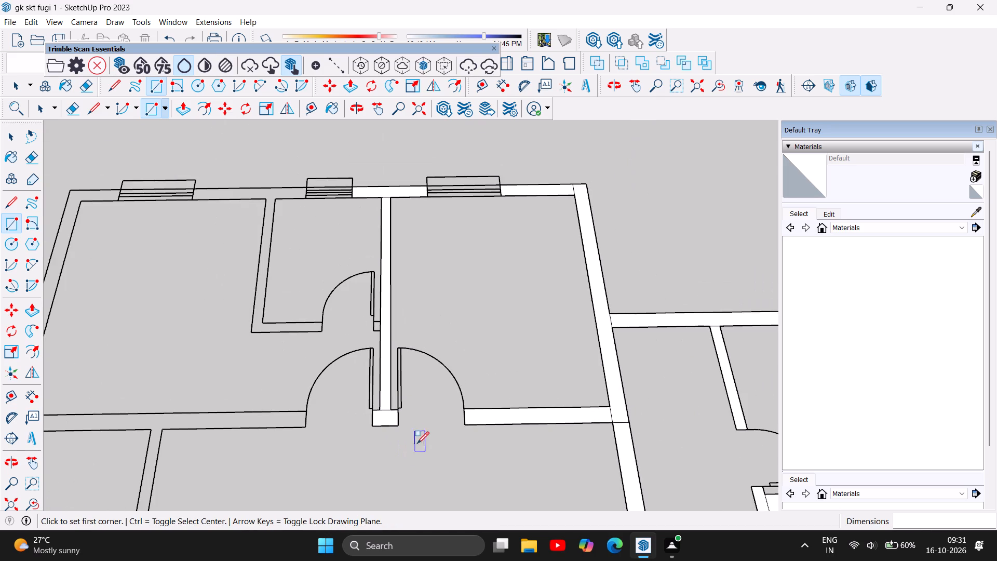
{"action": "scroll", "coordinate": [375, 322], "scroll_direction": "up", "scroll_amount": 15}
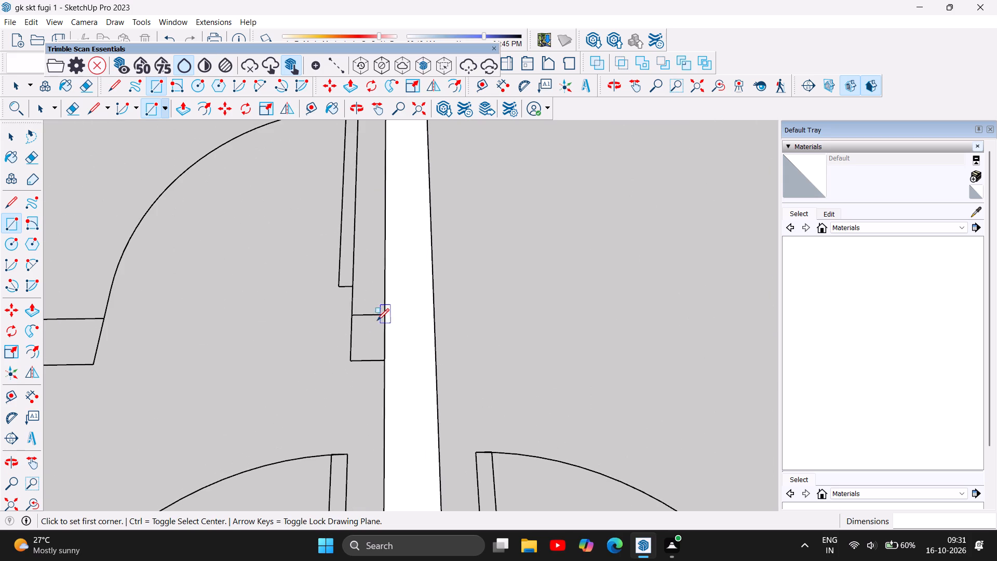
{"action": "left_click", "coordinate": [354, 314]}
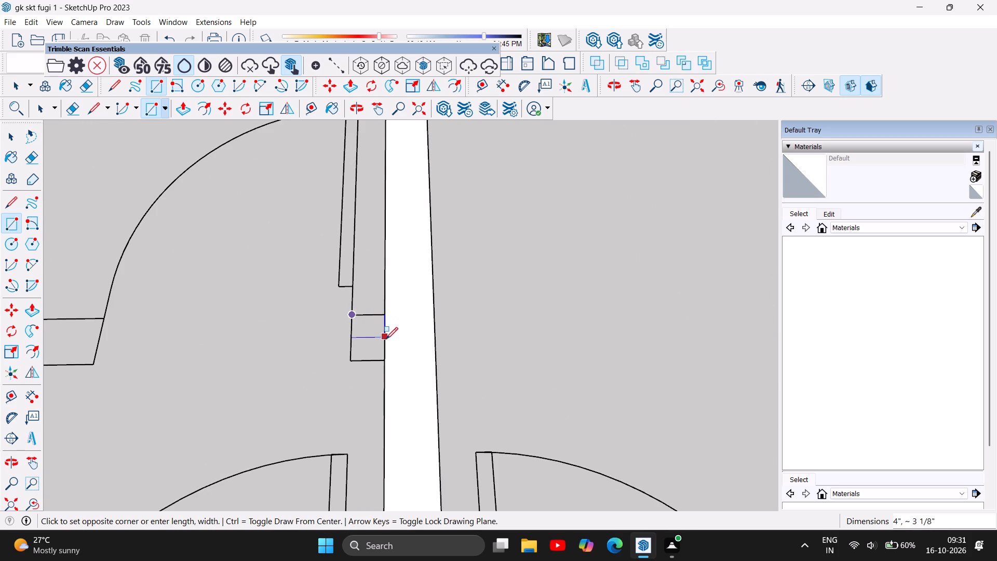
{"action": "left_click", "coordinate": [383, 361]}
Draw a rectangle about 6' 2" by 9" over the back wall between the small middle room's window and the far bedroom's window.
{"action": "scroll", "coordinate": [523, 421], "scroll_direction": "down", "scroll_amount": 3}
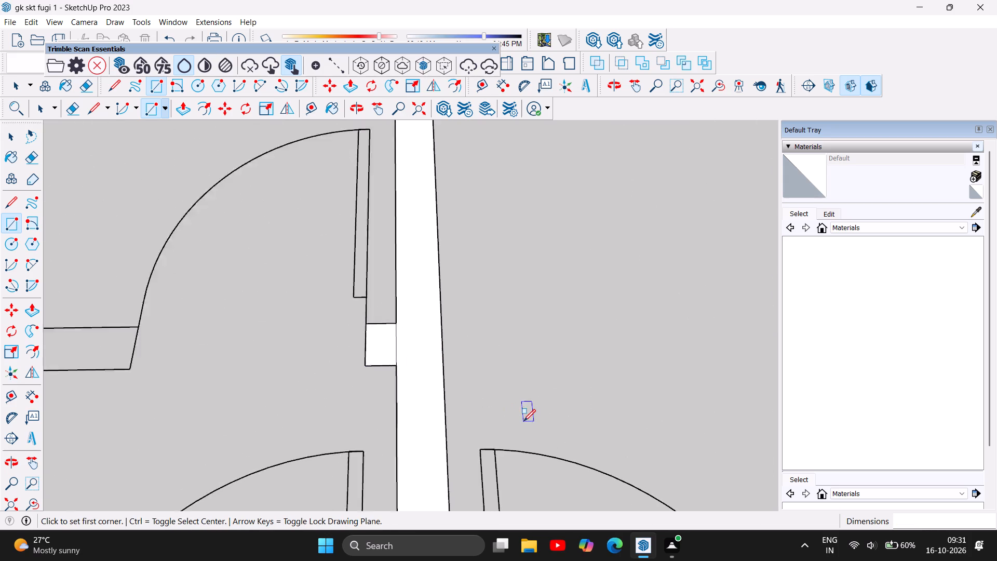
{"action": "scroll", "coordinate": [523, 421], "scroll_direction": "down", "scroll_amount": 14}
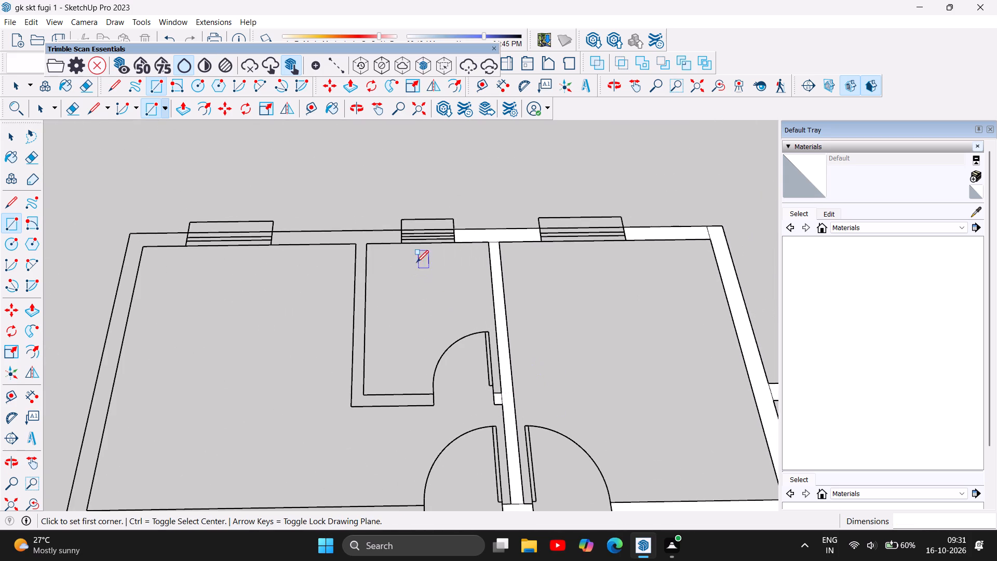
{"action": "scroll", "coordinate": [369, 212], "scroll_direction": "up", "scroll_amount": 3}
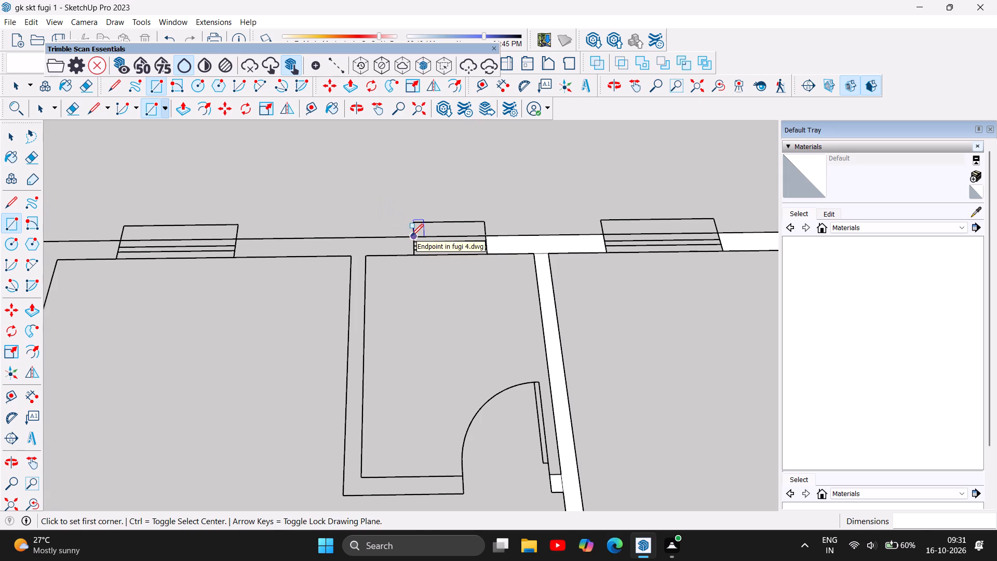
{"action": "left_click", "coordinate": [411, 236]}
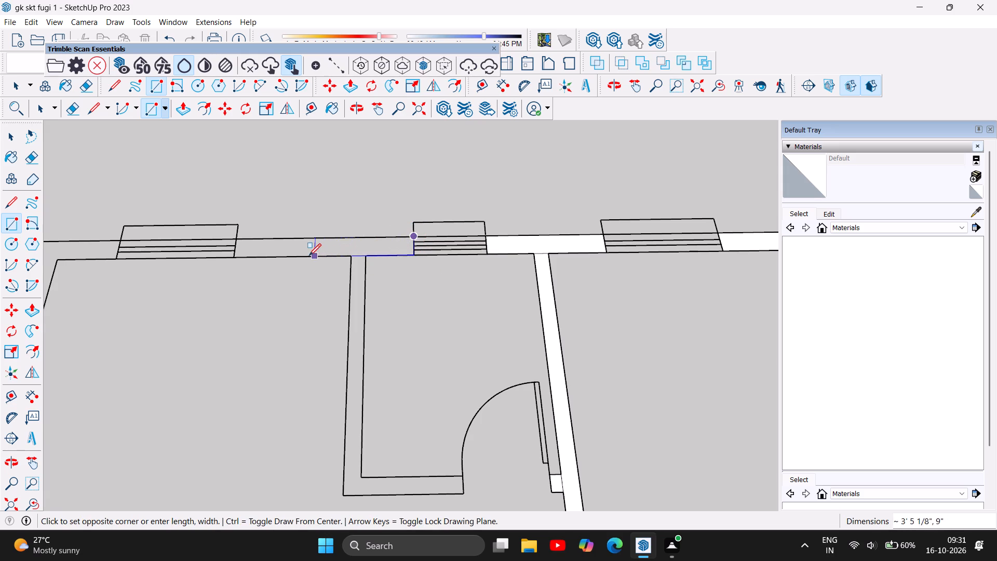
{"action": "left_click", "coordinate": [234, 257]}
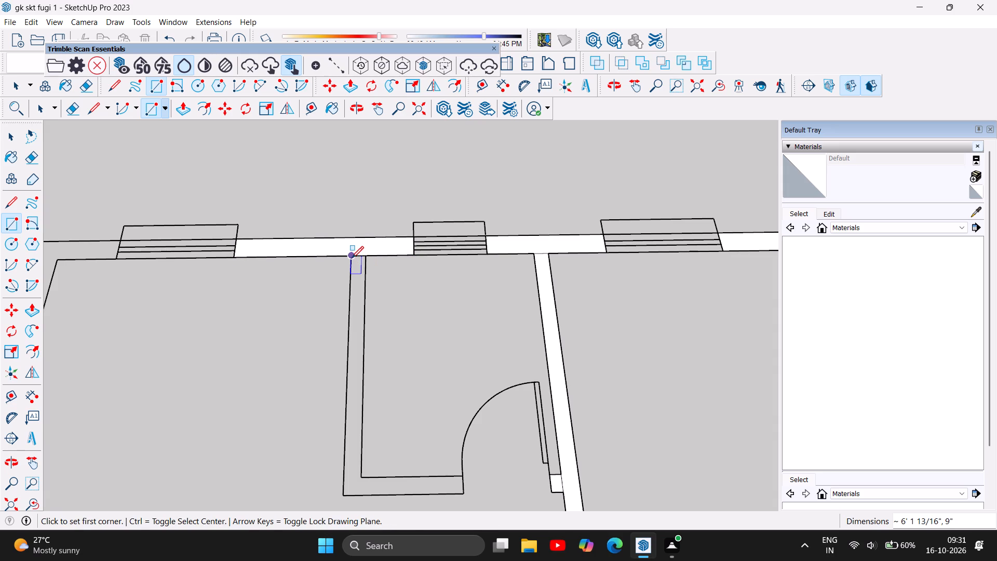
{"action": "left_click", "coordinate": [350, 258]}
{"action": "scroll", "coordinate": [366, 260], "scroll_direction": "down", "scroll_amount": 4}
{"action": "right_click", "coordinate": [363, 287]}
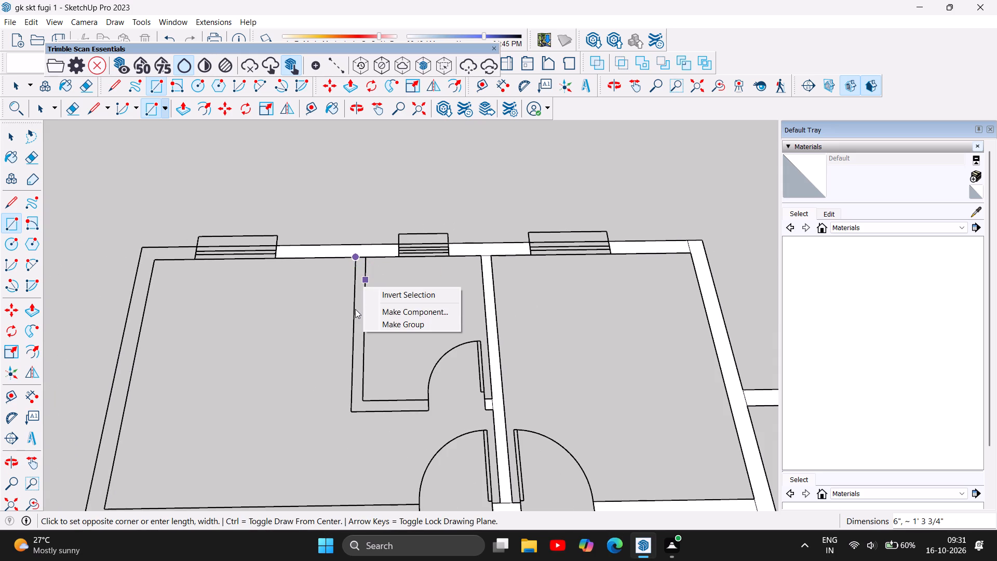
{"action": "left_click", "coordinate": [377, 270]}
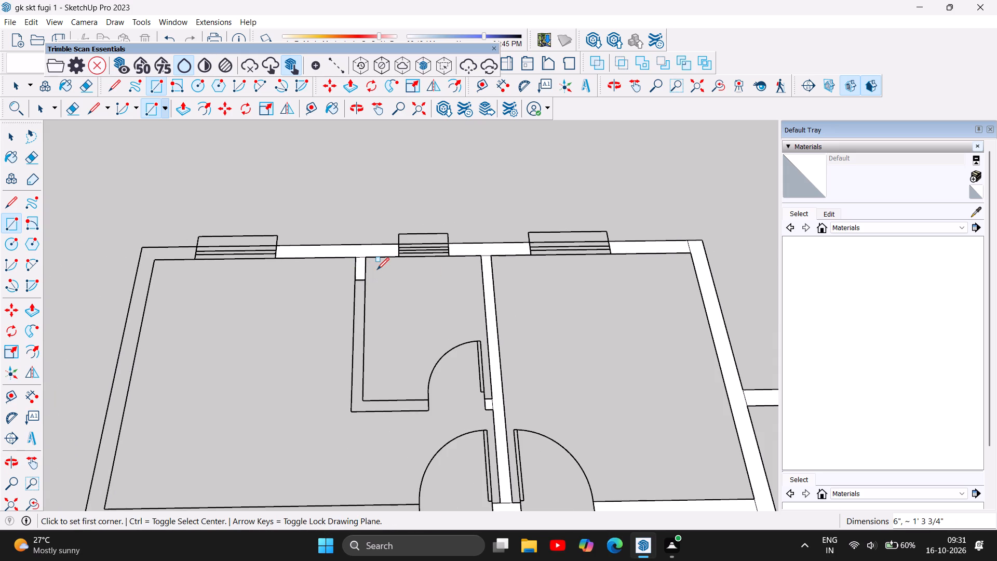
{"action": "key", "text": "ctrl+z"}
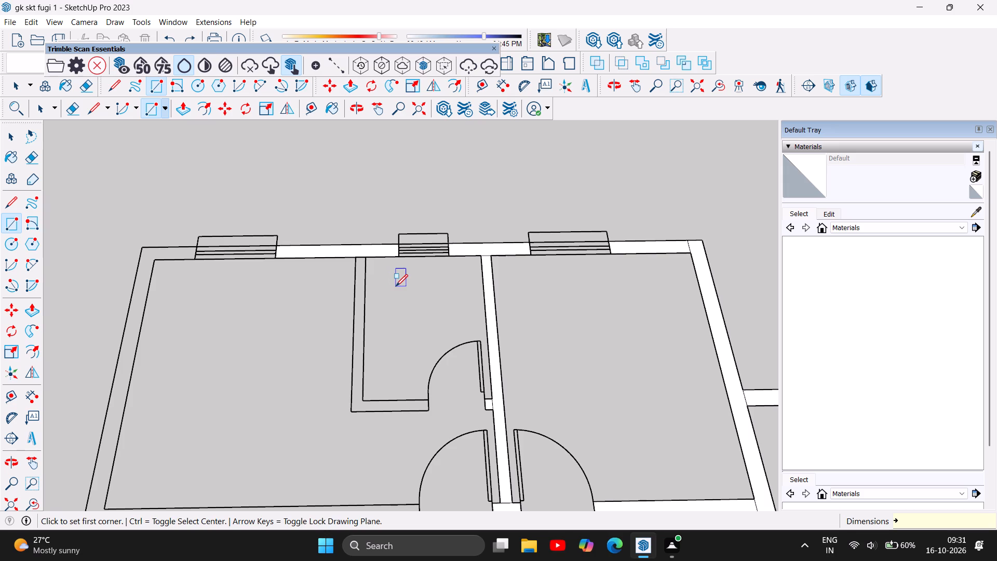
Draw a 6" wide rectangle over the middle room's far partition from the back wall to its inner corner.
{"action": "left_click", "coordinate": [354, 258]}
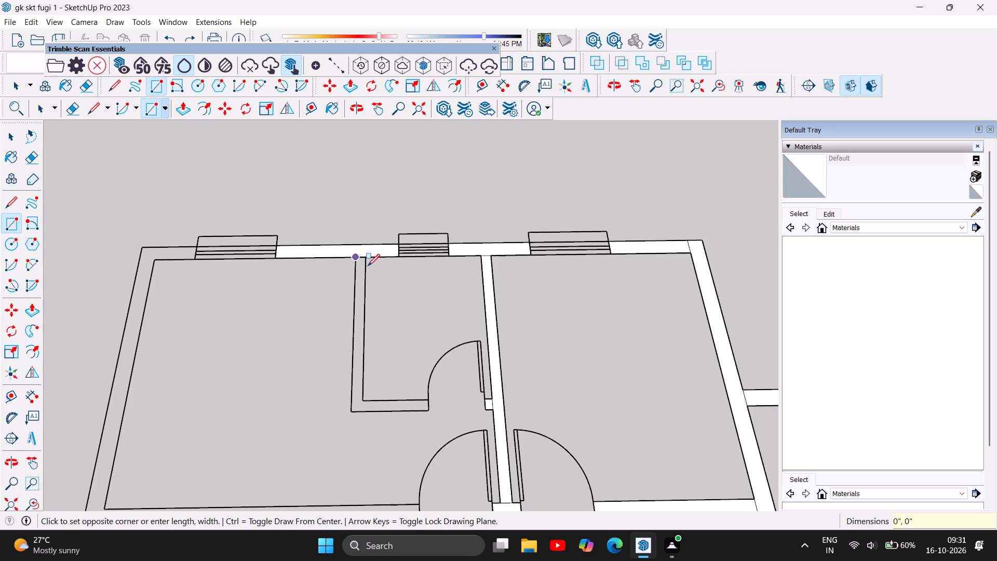
{"action": "left_click", "coordinate": [366, 400]}
Draw a 3' 5" by 6" rectangle over the middle room's front wall from the door opening to its outer corner.
{"action": "left_click", "coordinate": [428, 399]}
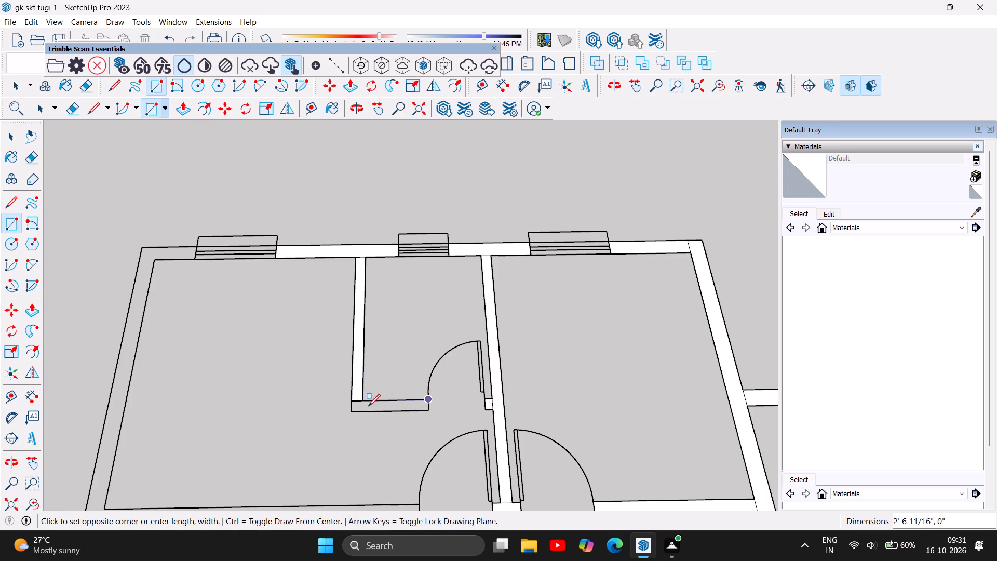
{"action": "left_click", "coordinate": [350, 410]}
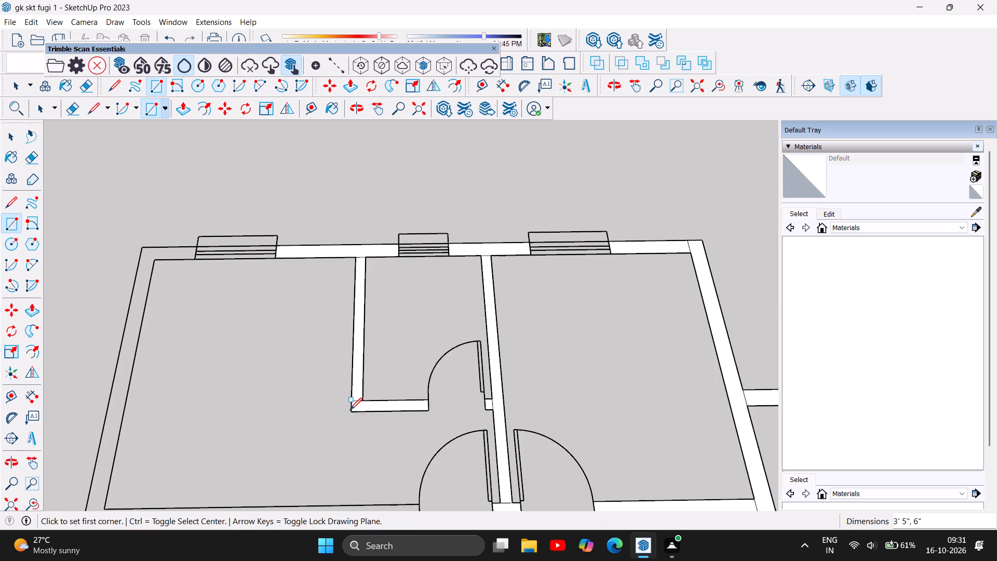
Draw a 2' 9" by 9" rectangle over the back wall from the far bedroom's window to the house's outer corner.
{"action": "scroll", "coordinate": [397, 355], "scroll_direction": "down", "scroll_amount": 5}
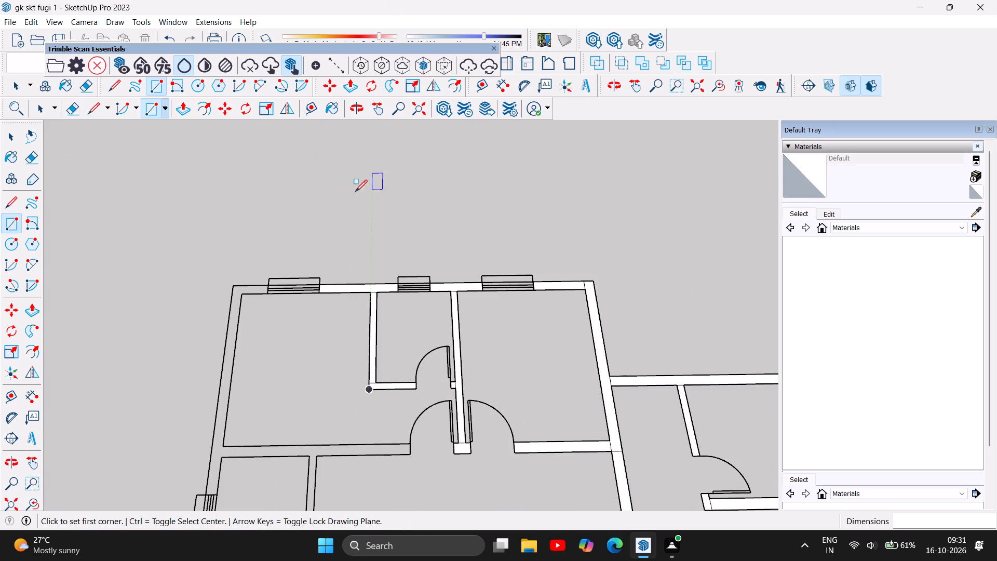
{"action": "scroll", "coordinate": [448, 264], "scroll_direction": "down", "scroll_amount": 5}
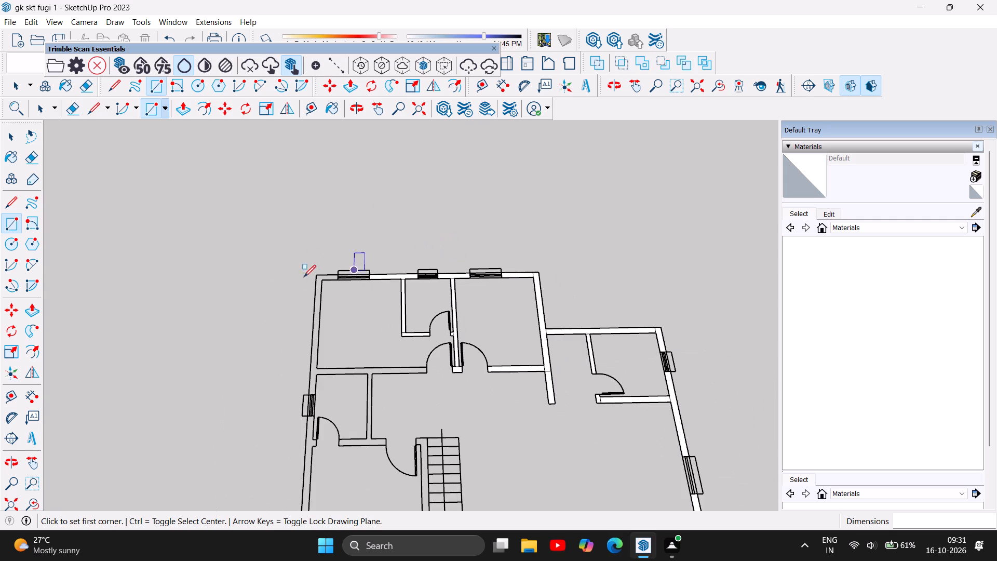
{"action": "scroll", "coordinate": [422, 390], "scroll_direction": "up", "scroll_amount": 8}
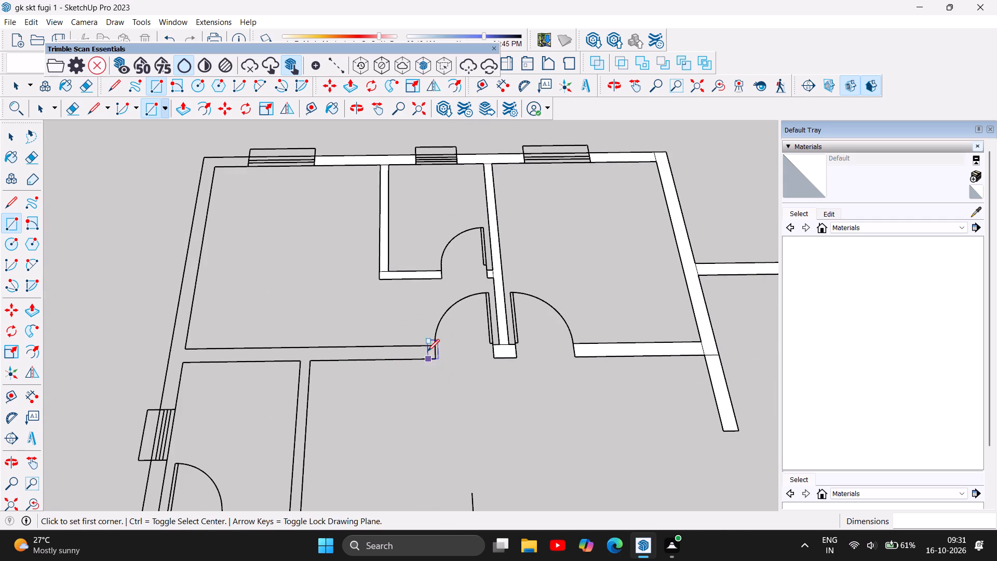
{"action": "left_click", "coordinate": [249, 156]}
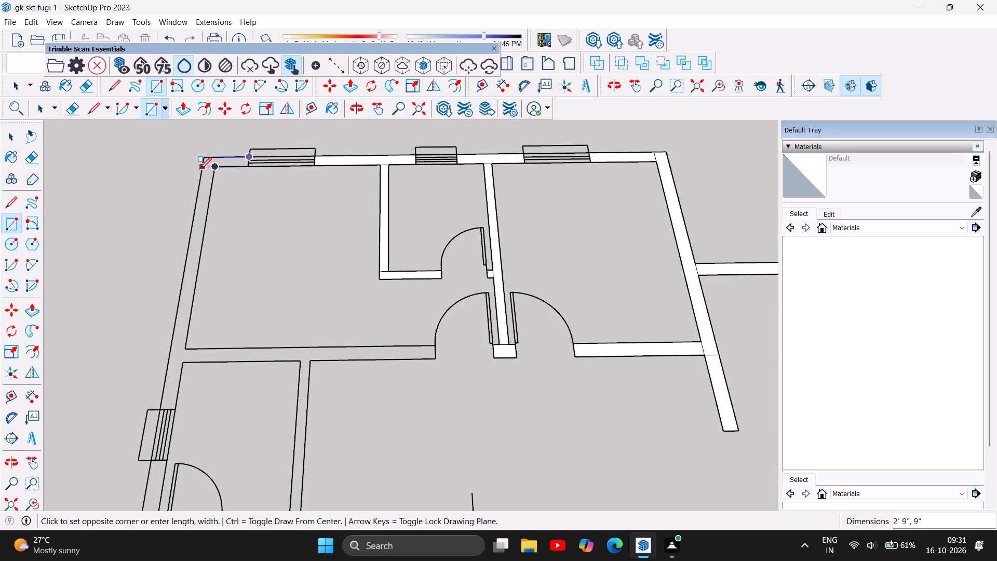
{"action": "left_click", "coordinate": [199, 169]}
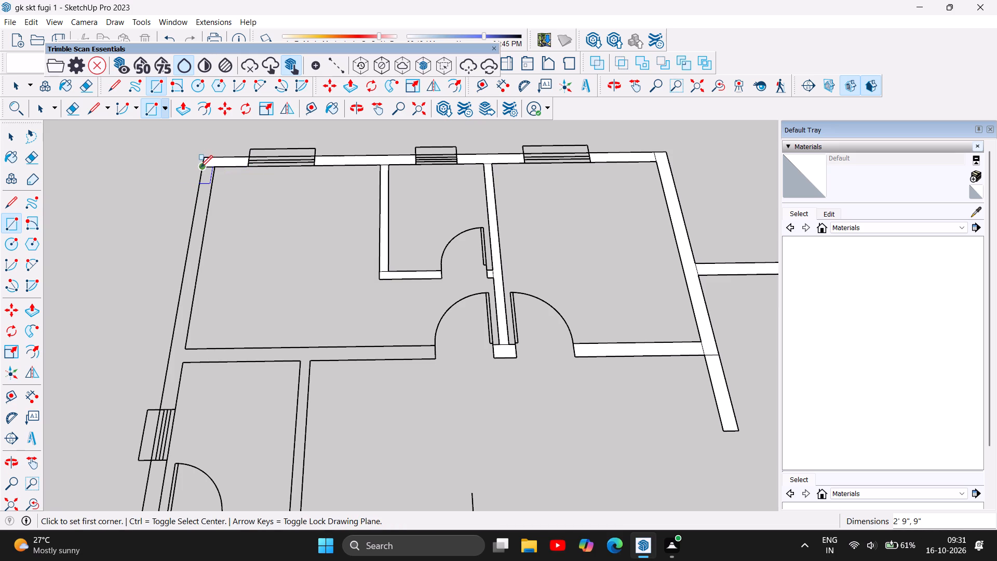
Draw a 12' by 9" rectangle over the far bedroom's outer side wall from the back wall to the inner front corner.
{"action": "left_click", "coordinate": [201, 166]}
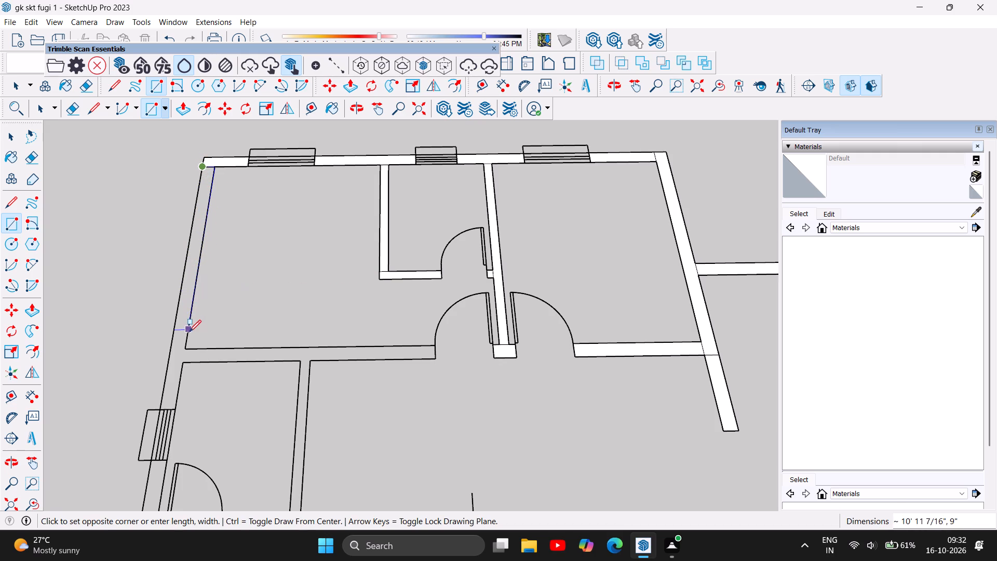
{"action": "left_click", "coordinate": [185, 348]}
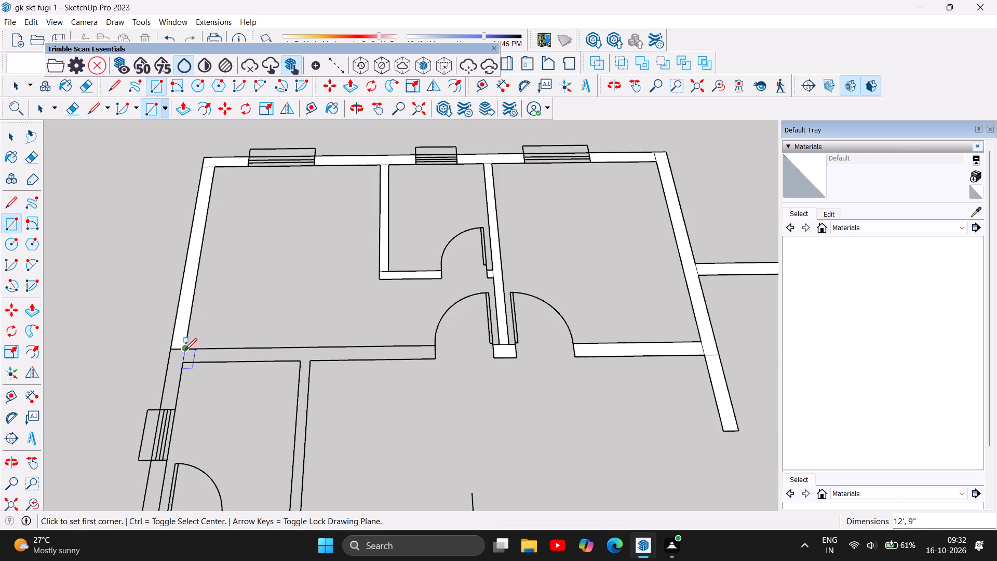
Draw a 12' 11" by 9" rectangle over the far bedroom's front wall from the outer side wall to its door opening.
{"action": "left_click", "coordinate": [183, 347]}
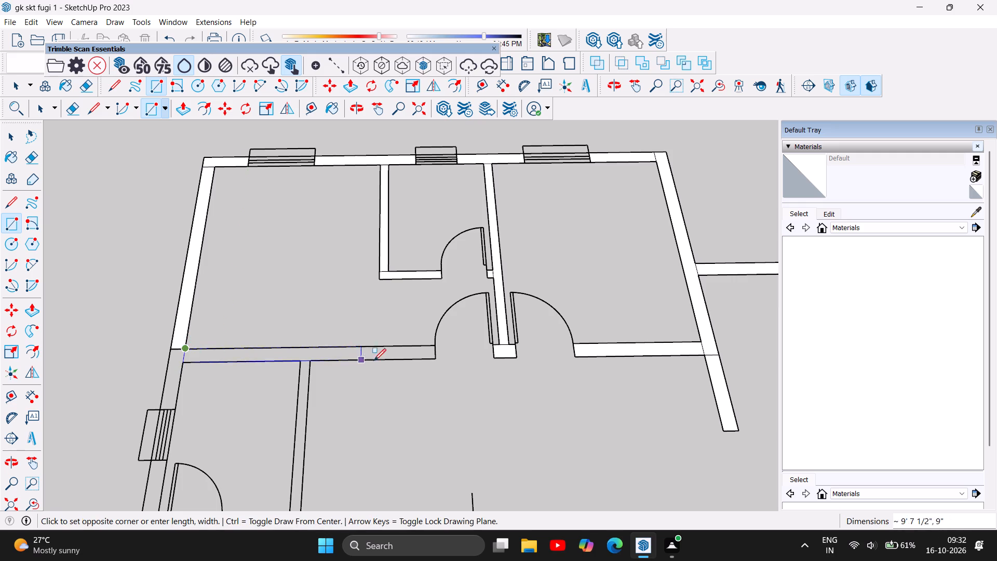
{"action": "left_click", "coordinate": [434, 359]}
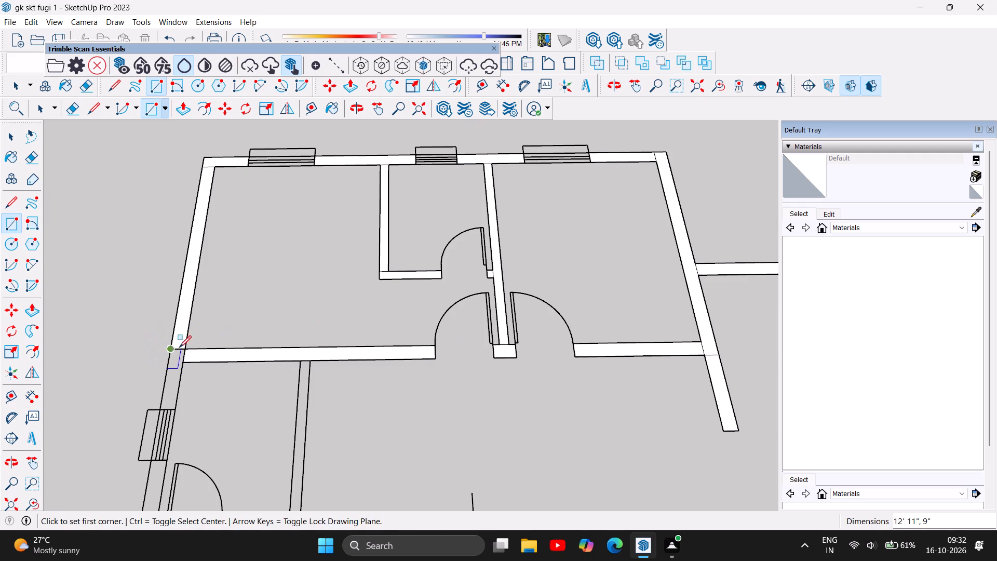
Draw a 3' 3" by 9" rectangle over the outer side wall from the far bedroom's front corner to the small room's window.
{"action": "left_click", "coordinate": [171, 346]}
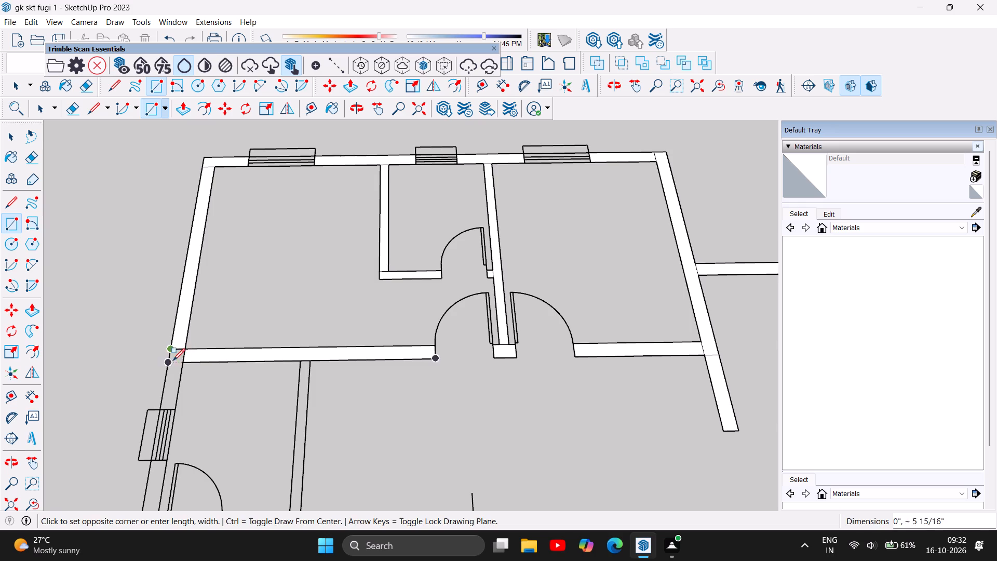
{"action": "left_click", "coordinate": [174, 409]}
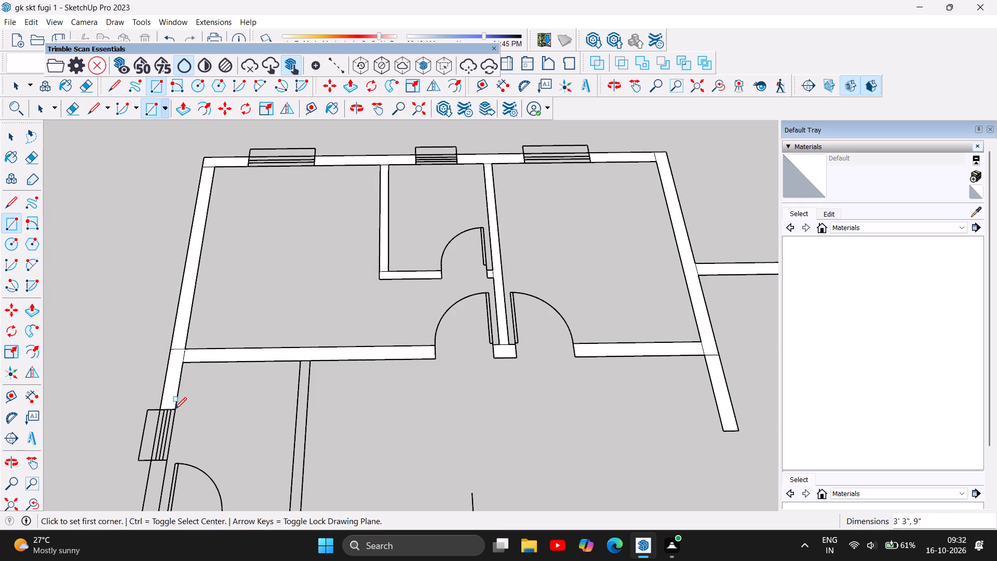
Draw a 7' 9" by 6" rectangle over the small room's inner partition, from the far bedroom's front wall to the small room's front wall.
{"action": "scroll", "coordinate": [259, 301], "scroll_direction": "down", "scroll_amount": 5}
{"action": "scroll", "coordinate": [290, 430], "scroll_direction": "up", "scroll_amount": 2}
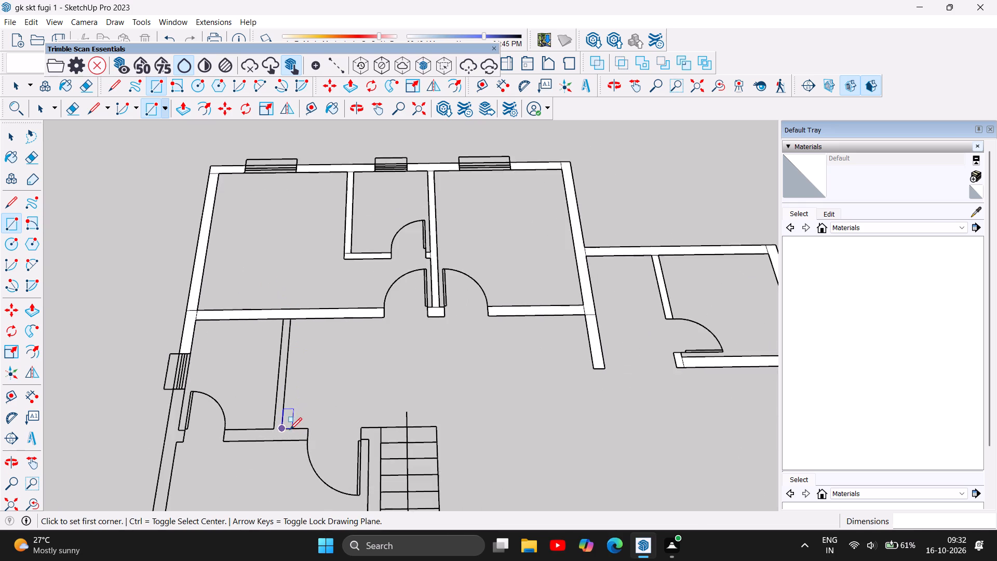
{"action": "scroll", "coordinate": [290, 430], "scroll_direction": "up", "scroll_amount": 2}
{"action": "left_click", "coordinate": [281, 297]}
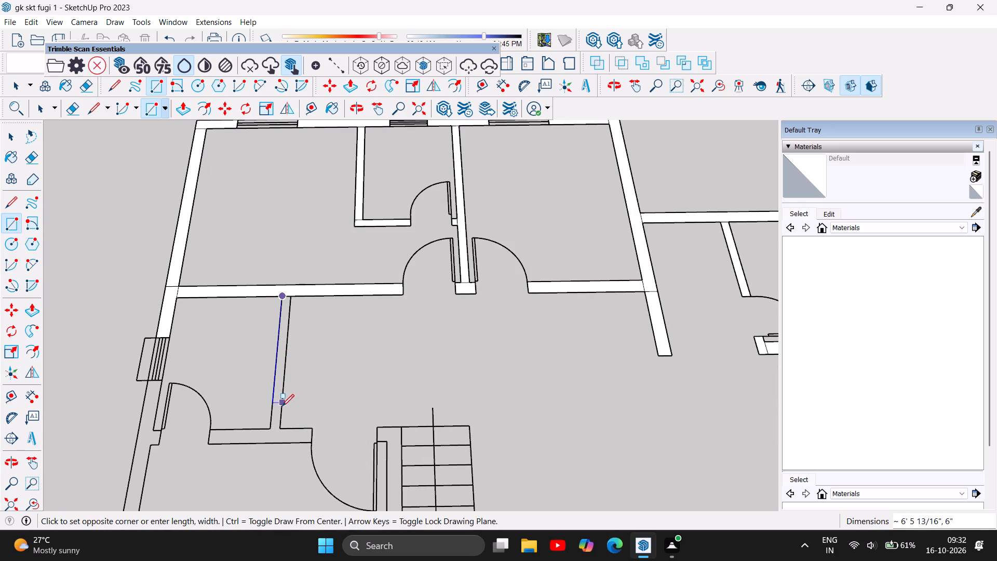
{"action": "left_click", "coordinate": [279, 429]}
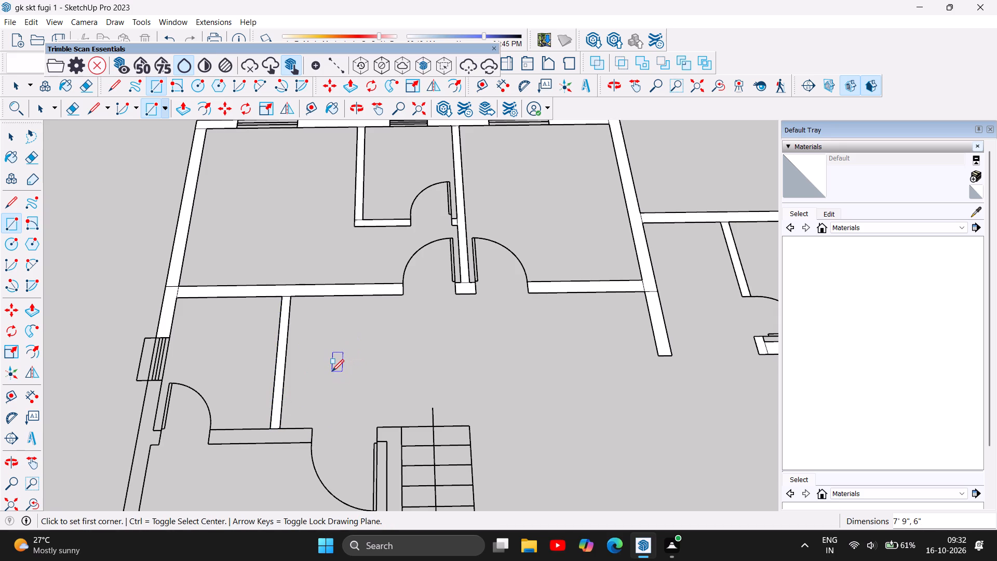
Draw a 5' 3" by 9" rectangle over the small room's front wall between the two door openings.
{"action": "scroll", "coordinate": [386, 351], "scroll_direction": "down", "scroll_amount": 3}
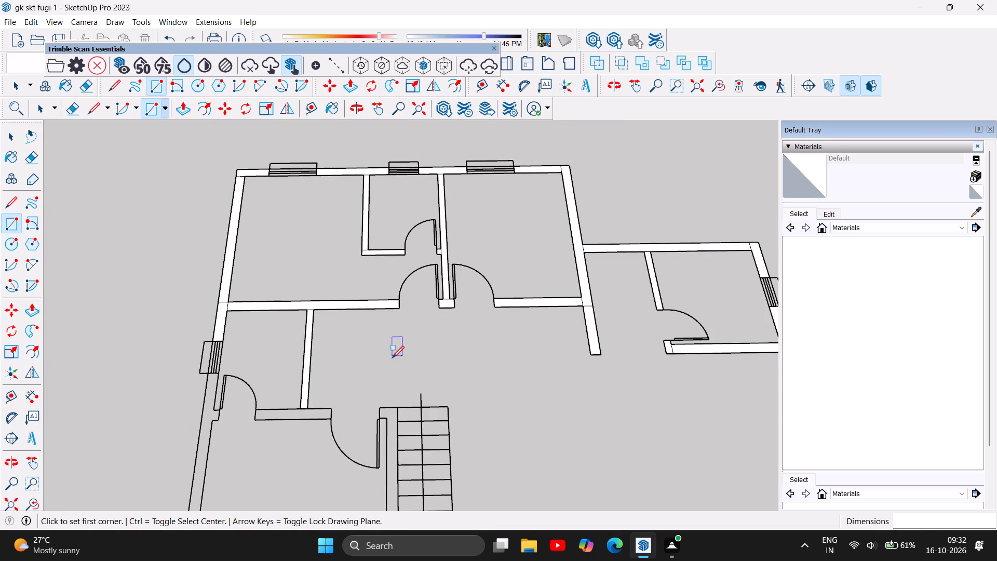
{"action": "scroll", "coordinate": [285, 440], "scroll_direction": "up", "scroll_amount": 3}
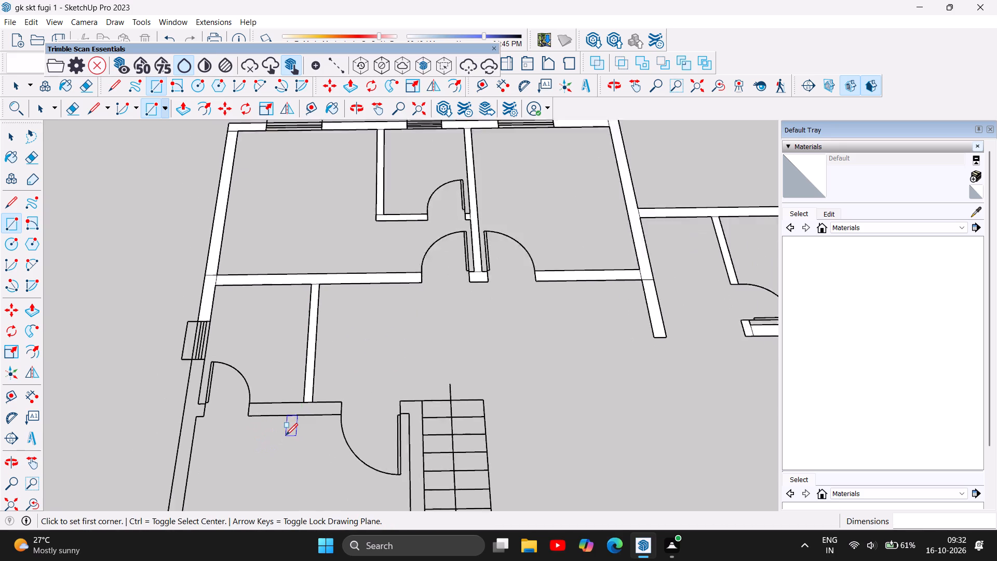
{"action": "scroll", "coordinate": [286, 435], "scroll_direction": "up", "scroll_amount": 2}
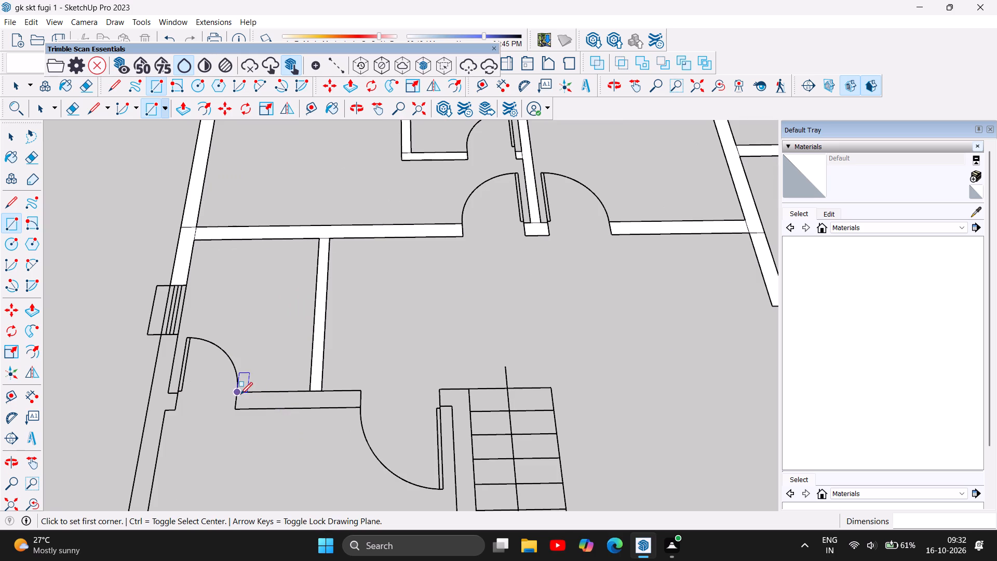
{"action": "left_click", "coordinate": [361, 390]}
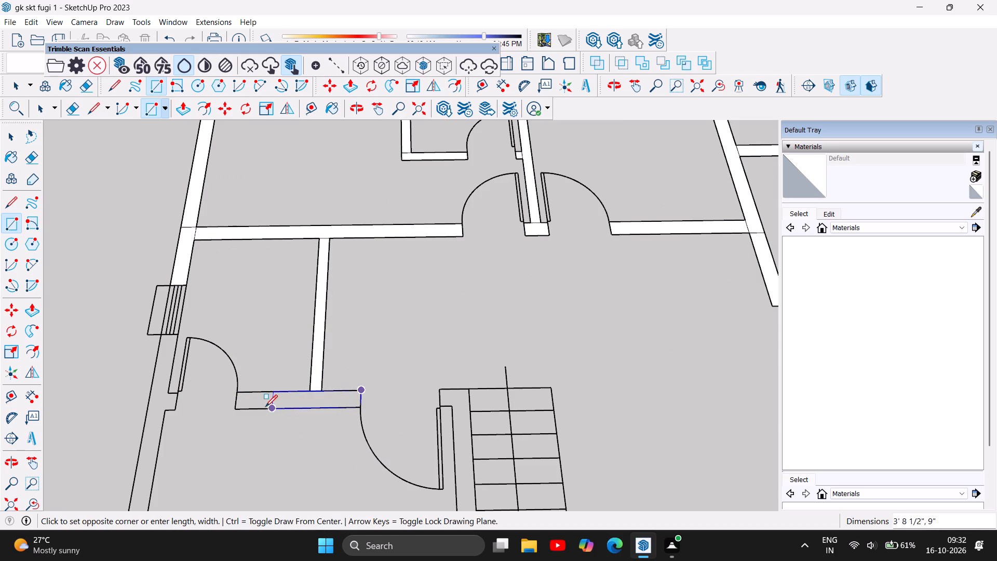
{"action": "left_click", "coordinate": [237, 408]}
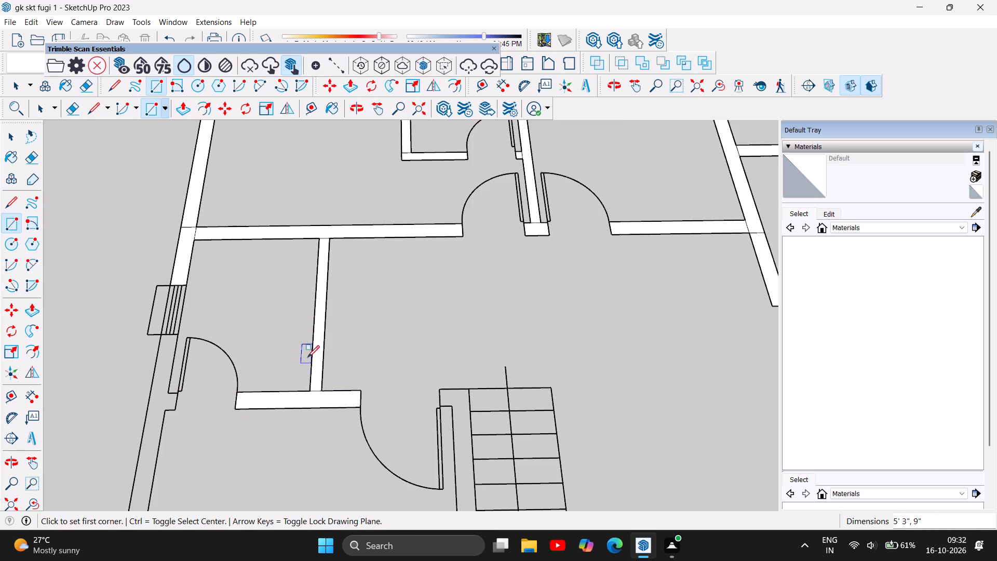
Draw a 2' 9" by 9" rectangle over the outer side wall from the small room's window to its front wall line.
{"action": "scroll", "coordinate": [442, 358], "scroll_direction": "down", "scroll_amount": 10}
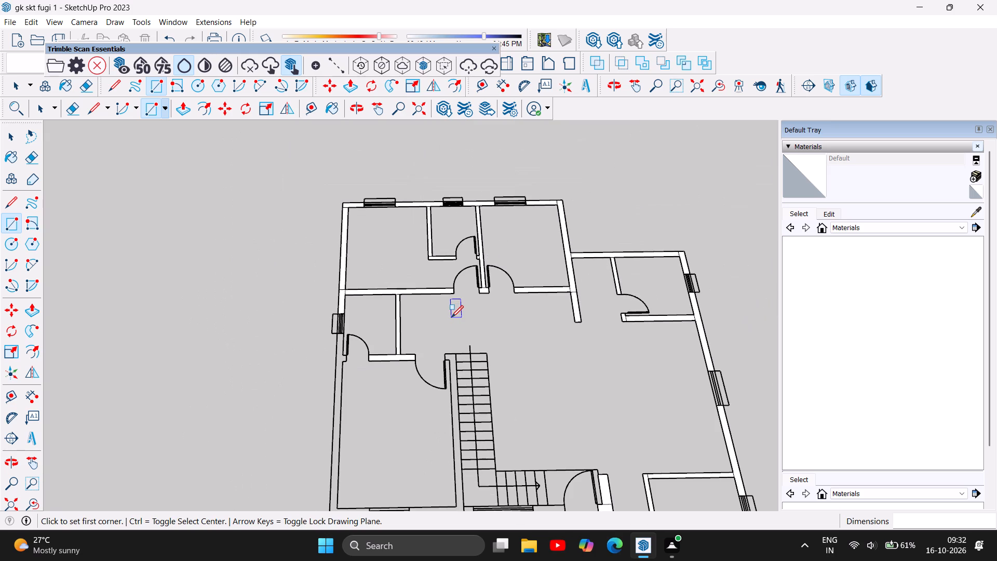
{"action": "scroll", "coordinate": [304, 324], "scroll_direction": "down", "scroll_amount": 4}
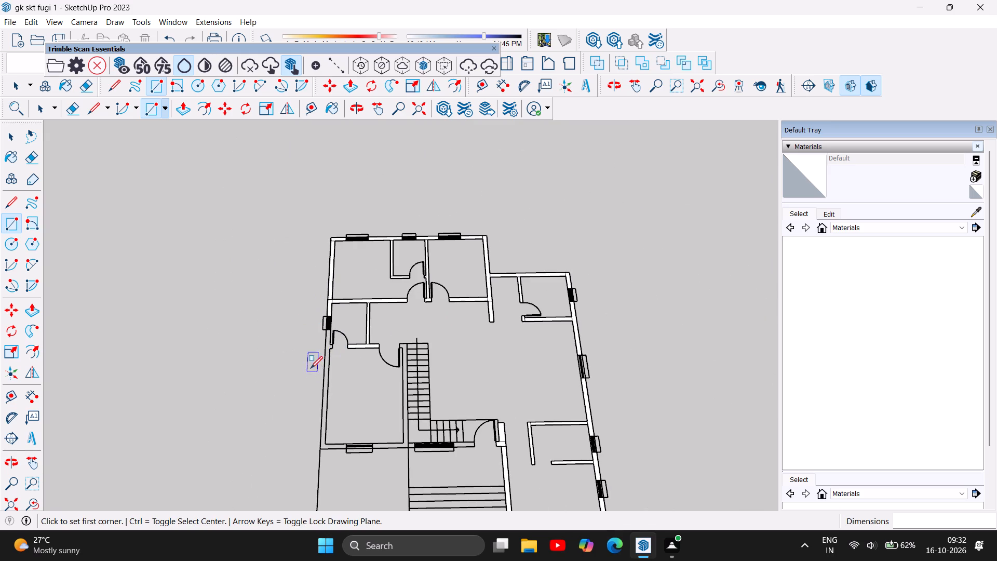
{"action": "scroll", "coordinate": [312, 367], "scroll_direction": "up", "scroll_amount": 4}
{"action": "scroll", "coordinate": [339, 326], "scroll_direction": "up", "scroll_amount": 9}
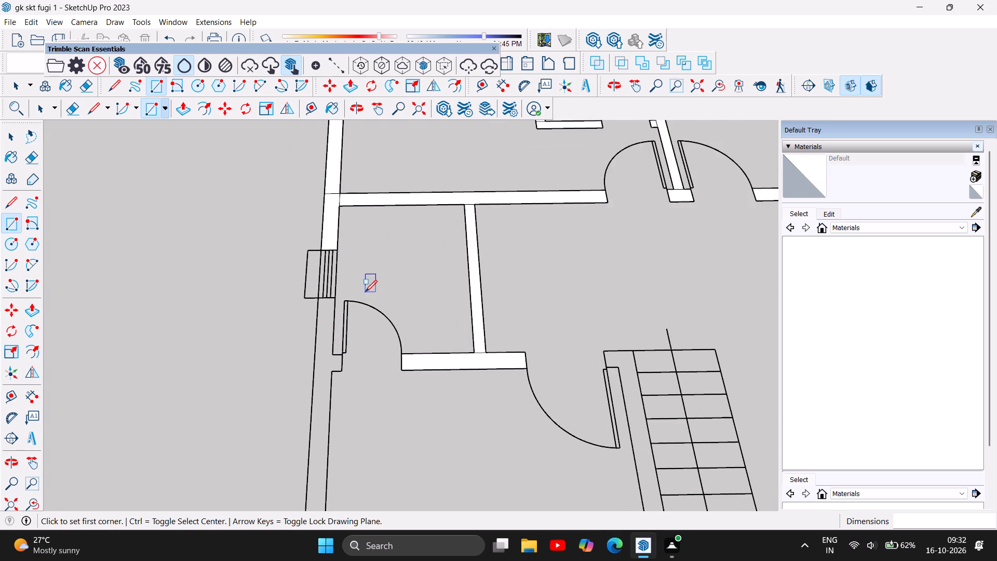
{"action": "scroll", "coordinate": [365, 292], "scroll_direction": "up", "scroll_amount": 1}
{"action": "left_click", "coordinate": [312, 301]}
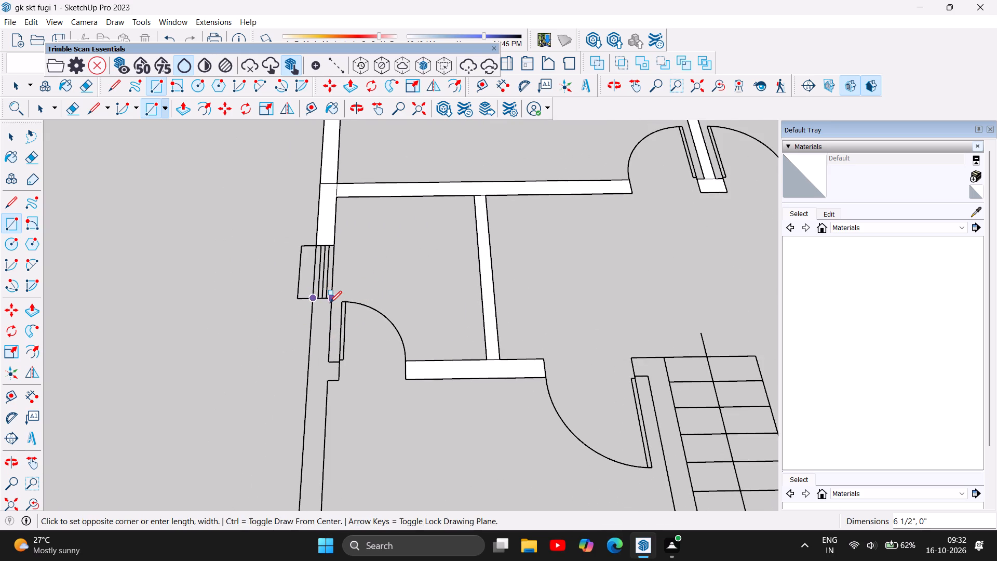
{"action": "left_click", "coordinate": [331, 365]}
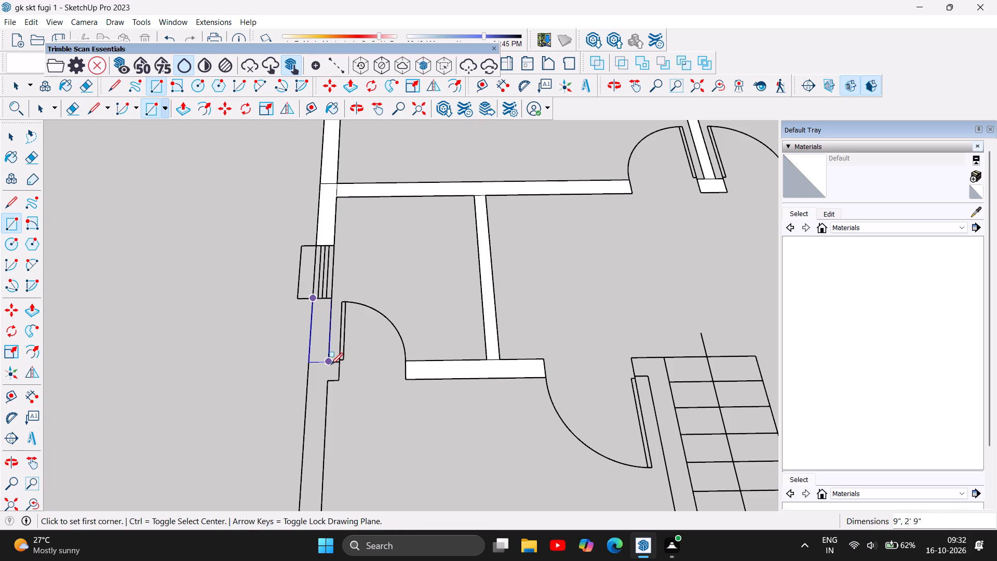
Draw a 1' 2" by about 9" rectangle over the short wall stub between the small room's door and the outer side wall.
{"action": "left_click", "coordinate": [338, 364]}
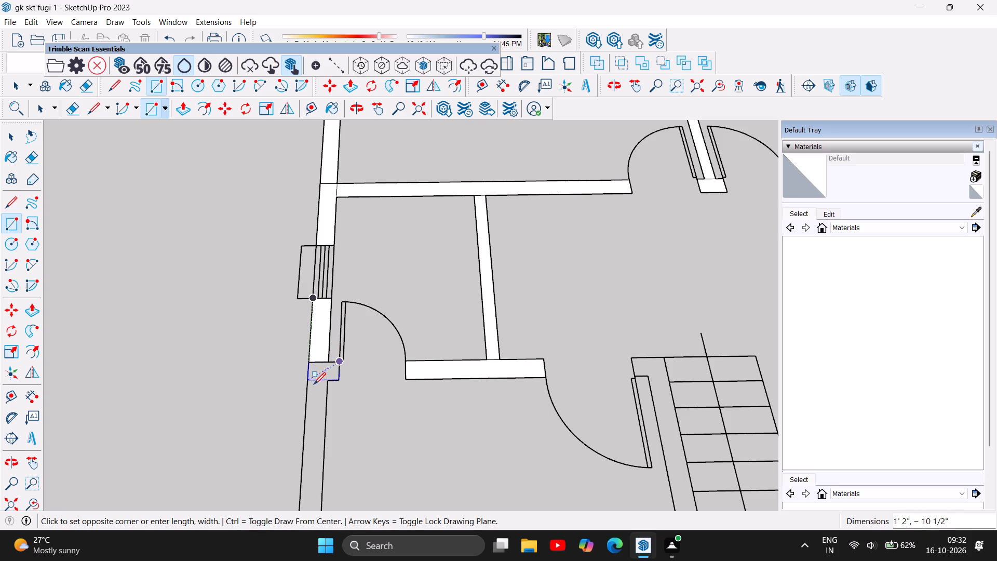
{"action": "left_click", "coordinate": [314, 381]}
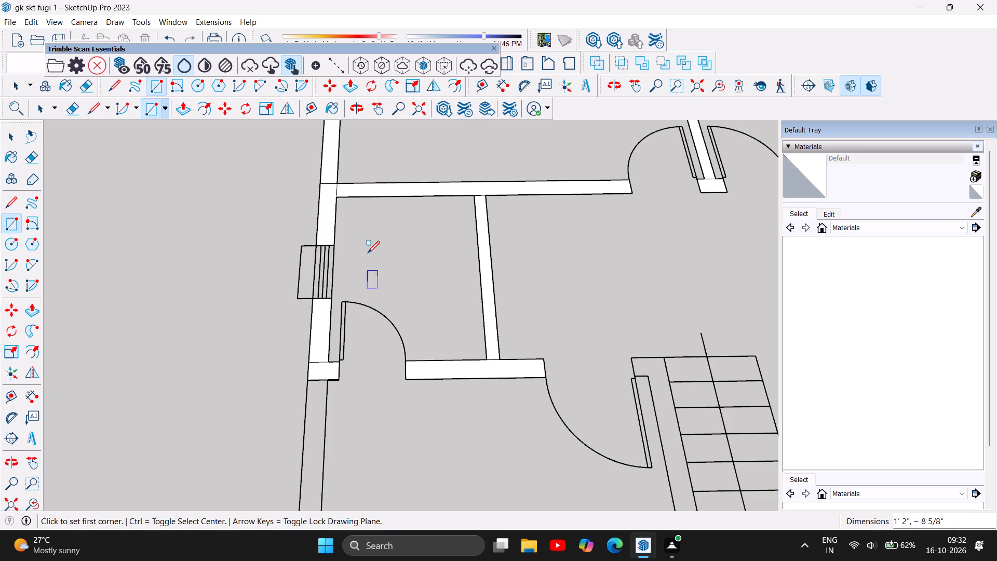
Draw a rectangle about 16' by 9" over the front room's outer side wall from the door stub to the inner front corner.
{"action": "scroll", "coordinate": [373, 236], "scroll_direction": "down", "scroll_amount": 11}
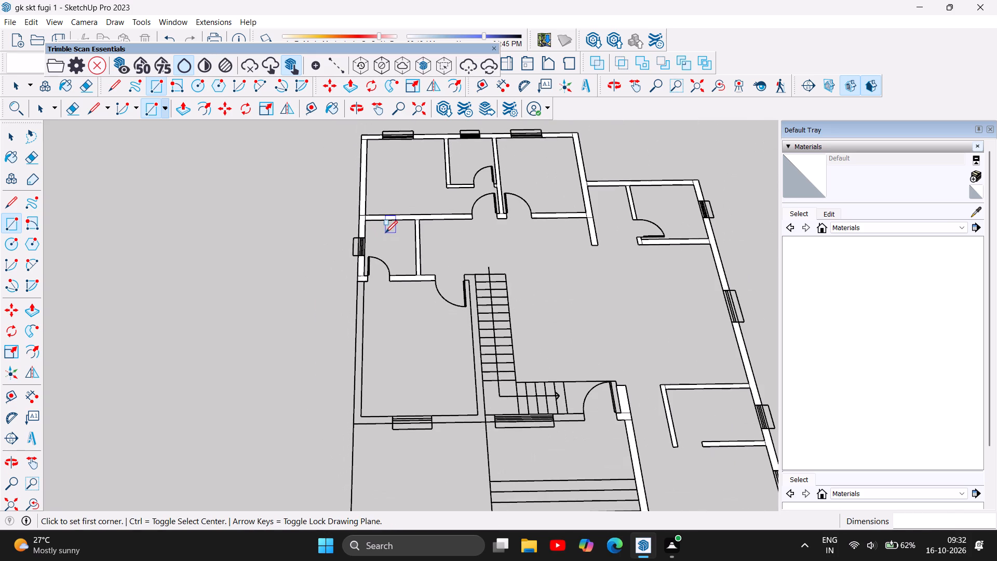
{"action": "scroll", "coordinate": [405, 238], "scroll_direction": "down", "scroll_amount": 2}
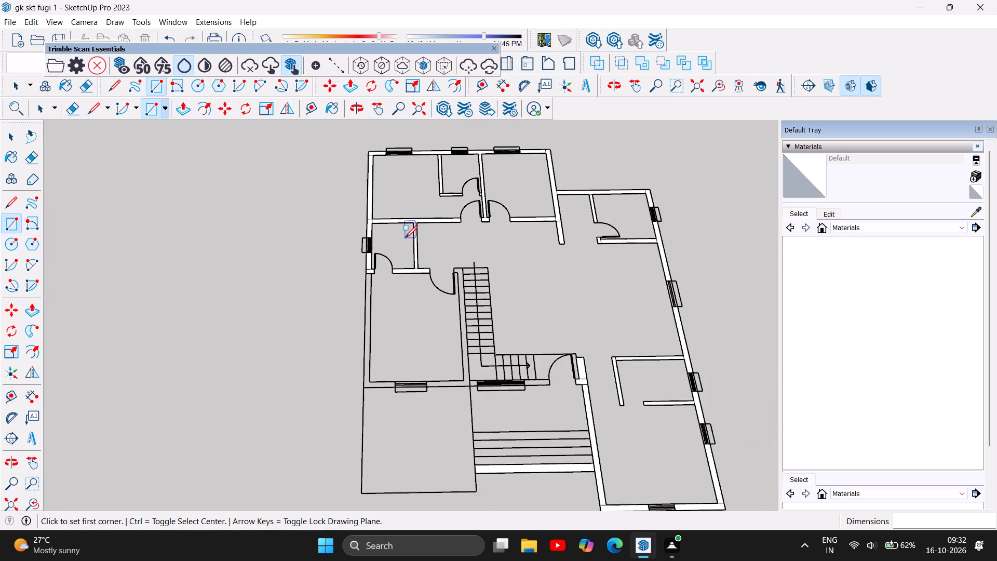
{"action": "scroll", "coordinate": [405, 238], "scroll_direction": "down", "scroll_amount": 2}
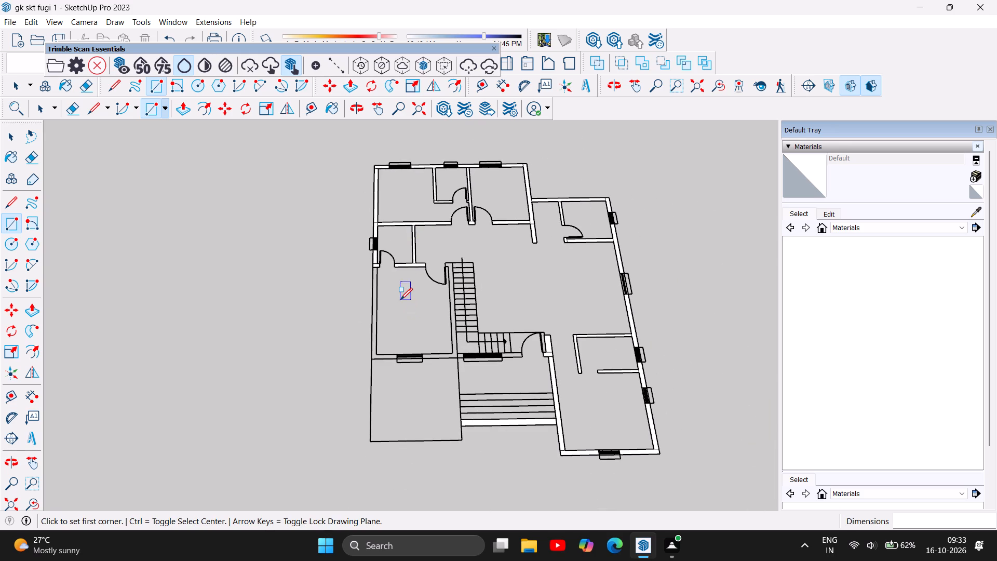
{"action": "scroll", "coordinate": [365, 275], "scroll_direction": "up", "scroll_amount": 10}
{"action": "left_click", "coordinate": [364, 262]}
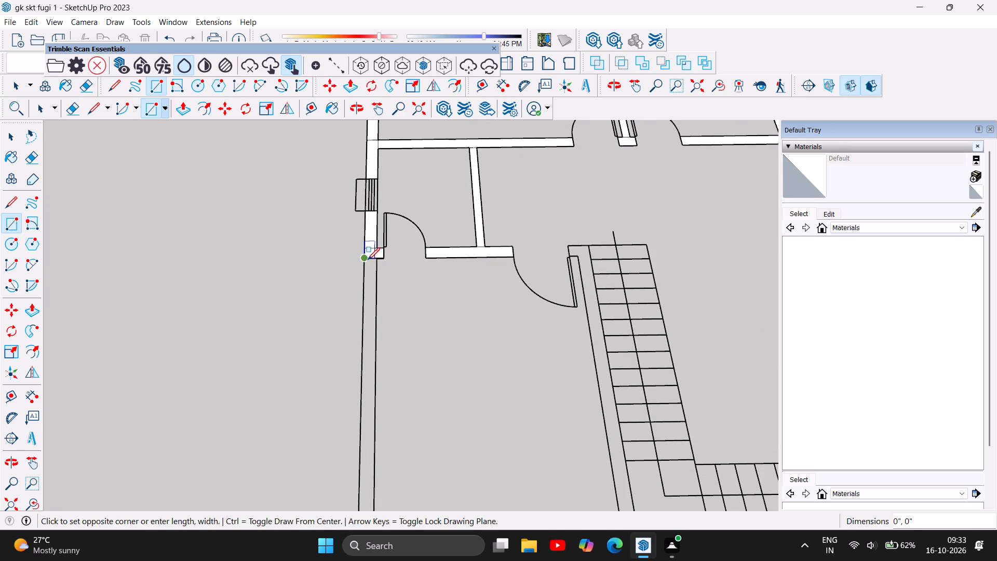
{"action": "scroll", "coordinate": [380, 272], "scroll_direction": "down", "scroll_amount": 4}
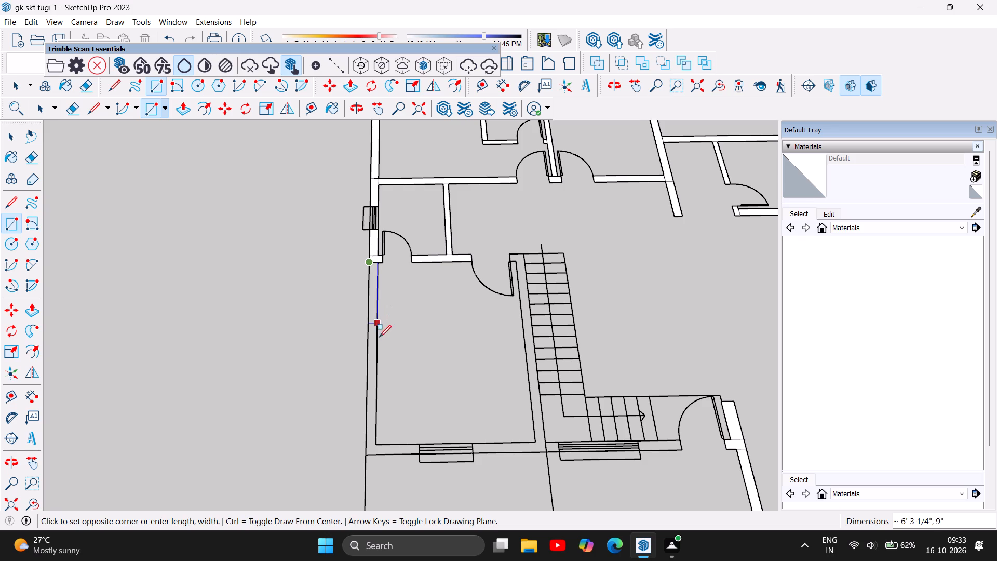
{"action": "left_click", "coordinate": [376, 443]}
Draw a 4' by 9" rectangle over the front room's front wall from the outer corner to its window.
{"action": "left_click", "coordinate": [367, 442]}
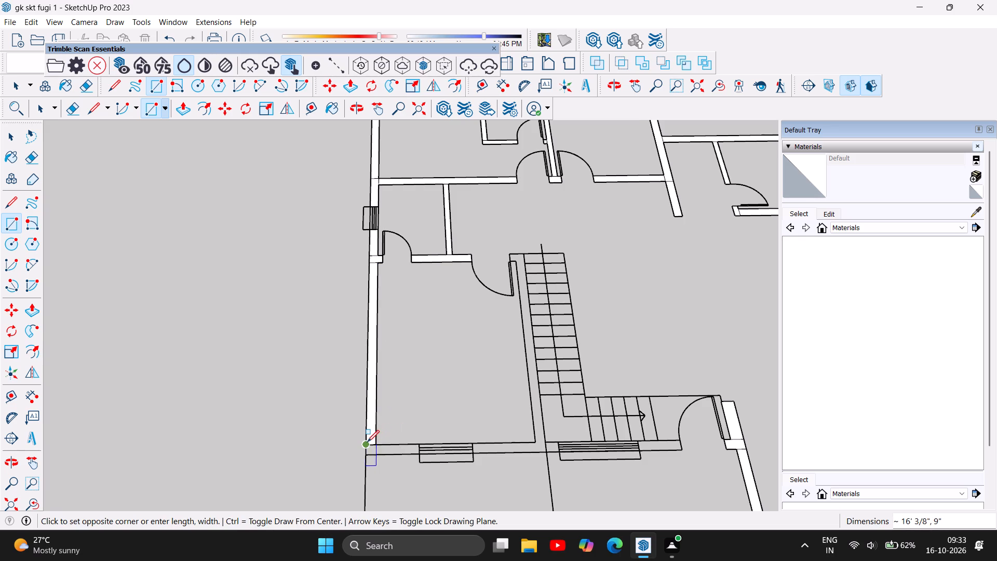
{"action": "left_click", "coordinate": [419, 453]}
Draw a rectangle about 6' 6" by 9" over the front wall between the front room's window and the staircase window.
{"action": "scroll", "coordinate": [384, 362], "scroll_direction": "down", "scroll_amount": 5}
{"action": "scroll", "coordinate": [479, 419], "scroll_direction": "up", "scroll_amount": 4}
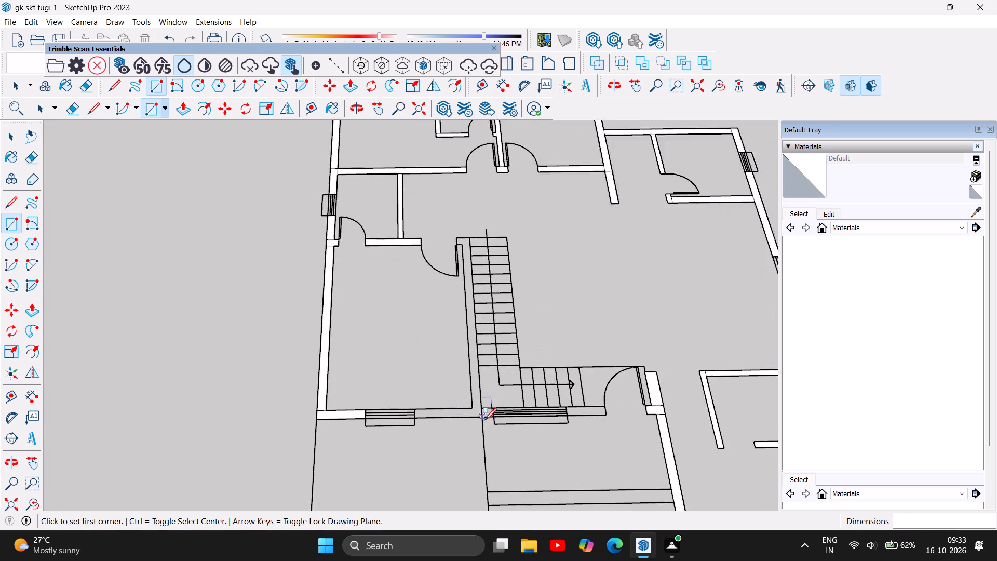
{"action": "scroll", "coordinate": [484, 420], "scroll_direction": "up", "scroll_amount": 3}
{"action": "left_click", "coordinate": [389, 407]}
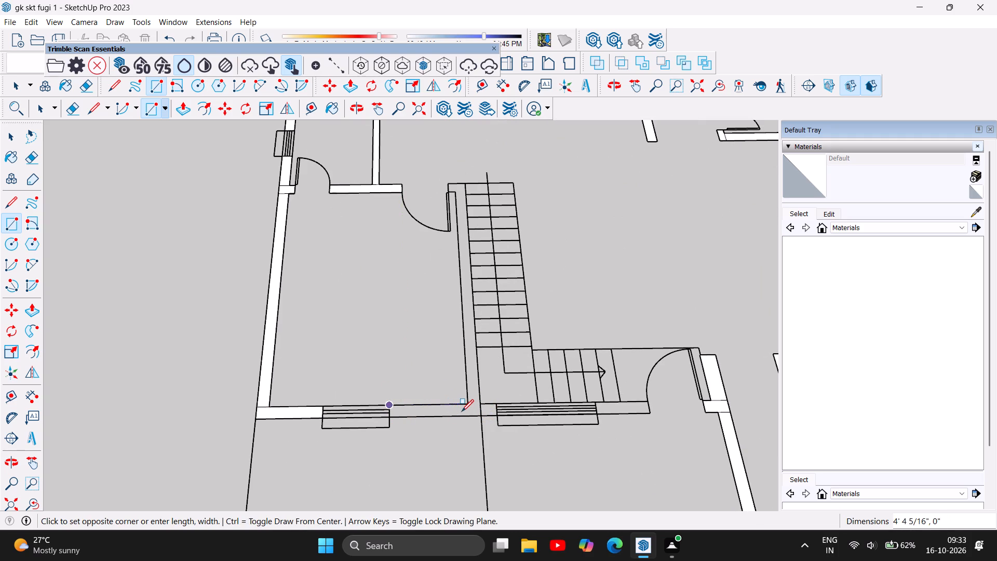
{"action": "left_click", "coordinate": [495, 416]}
Draw a 16' by 9" rectangle over the wall between the front room and the stairs, up to the short wall by the door.
{"action": "scroll", "coordinate": [401, 433], "scroll_direction": "down", "scroll_amount": 5}
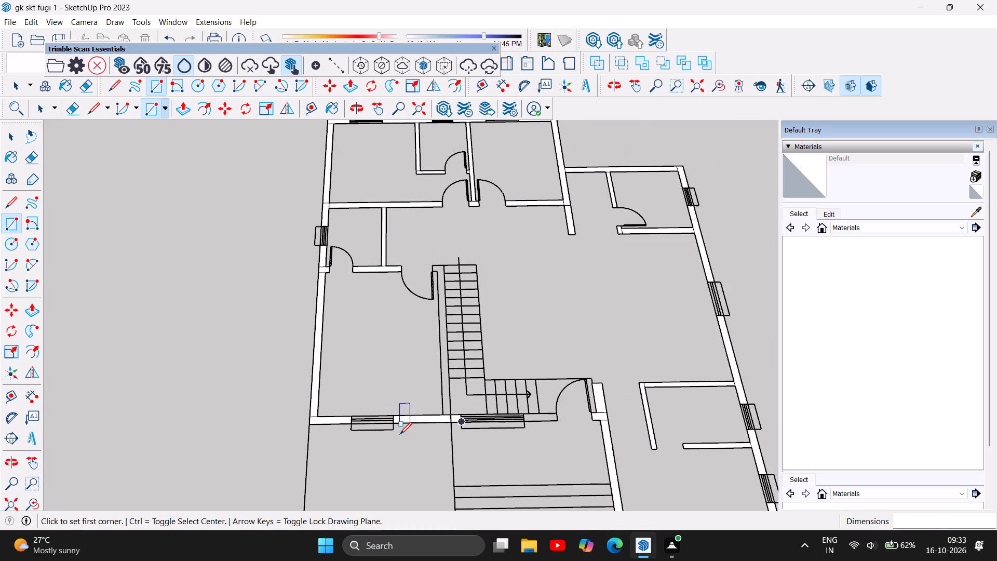
{"action": "scroll", "coordinate": [396, 439], "scroll_direction": "down", "scroll_amount": 4}
{"action": "scroll", "coordinate": [464, 430], "scroll_direction": "up", "scroll_amount": 6}
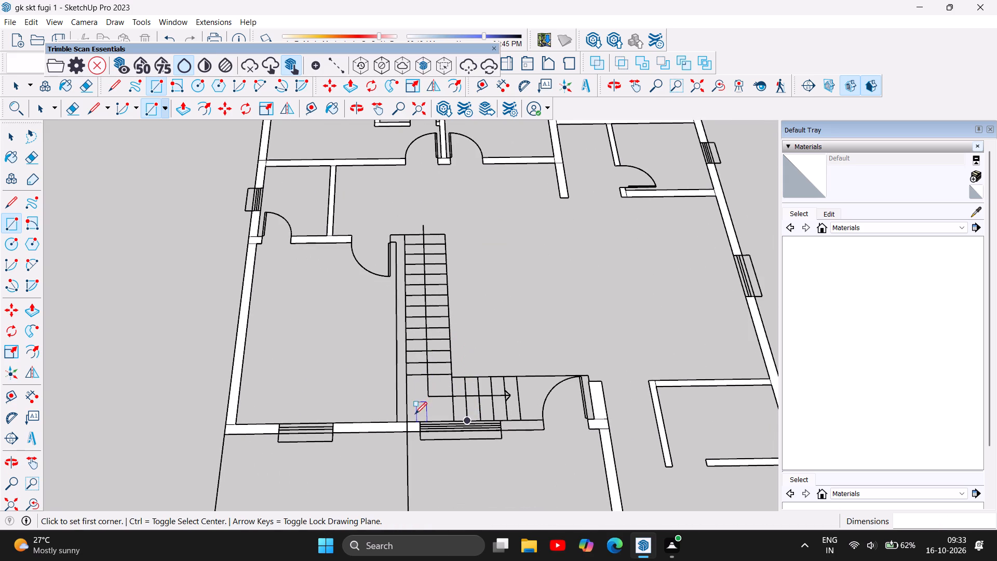
{"action": "left_click", "coordinate": [410, 418]}
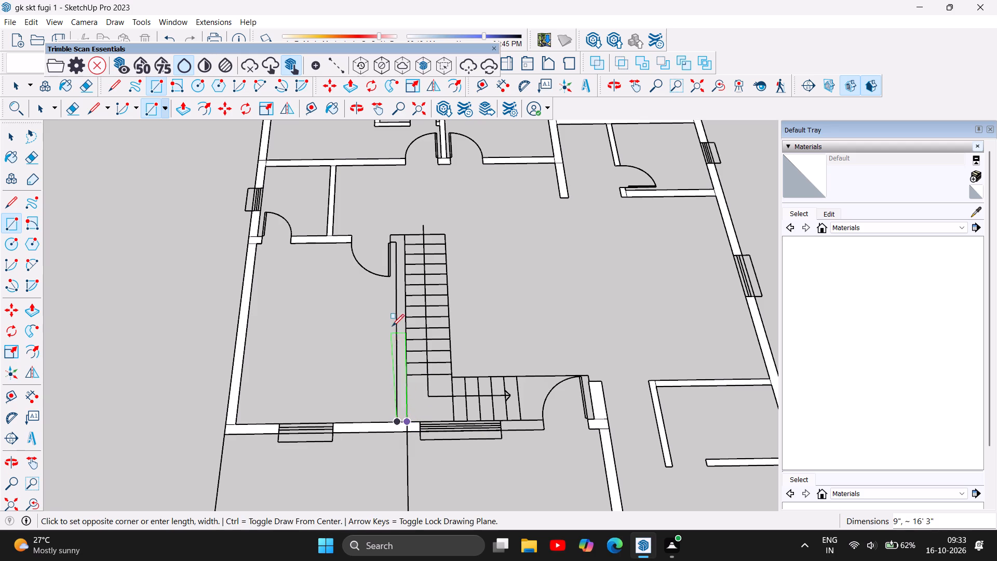
{"action": "left_click", "coordinate": [396, 239]}
Draw a 1' 3" wide rectangle over the short wall end between the front room's door and the top of the stairs.
{"action": "scroll", "coordinate": [408, 212], "scroll_direction": "up", "scroll_amount": 4}
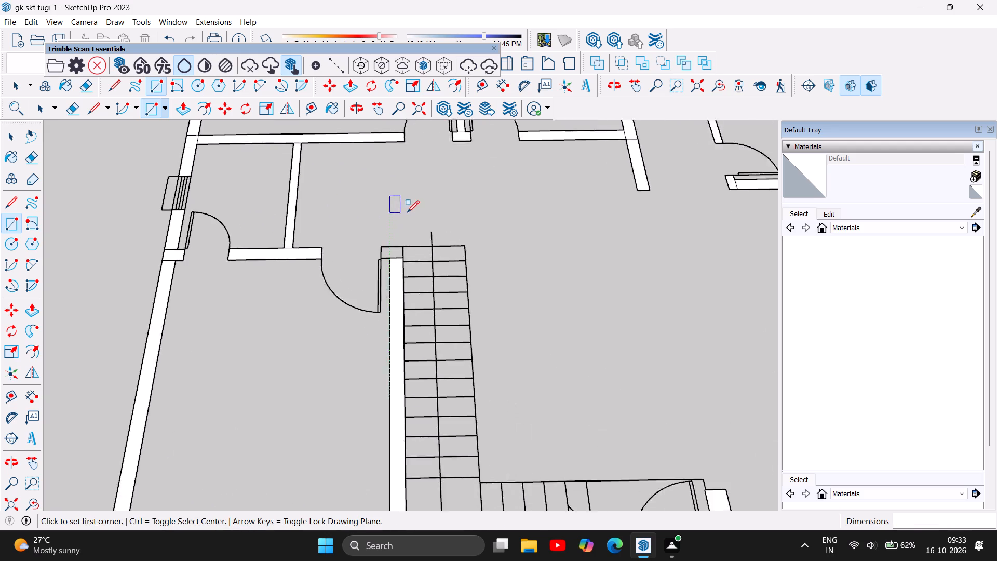
{"action": "scroll", "coordinate": [407, 212], "scroll_direction": "up", "scroll_amount": 7}
{"action": "scroll", "coordinate": [390, 257], "scroll_direction": "up", "scroll_amount": 5}
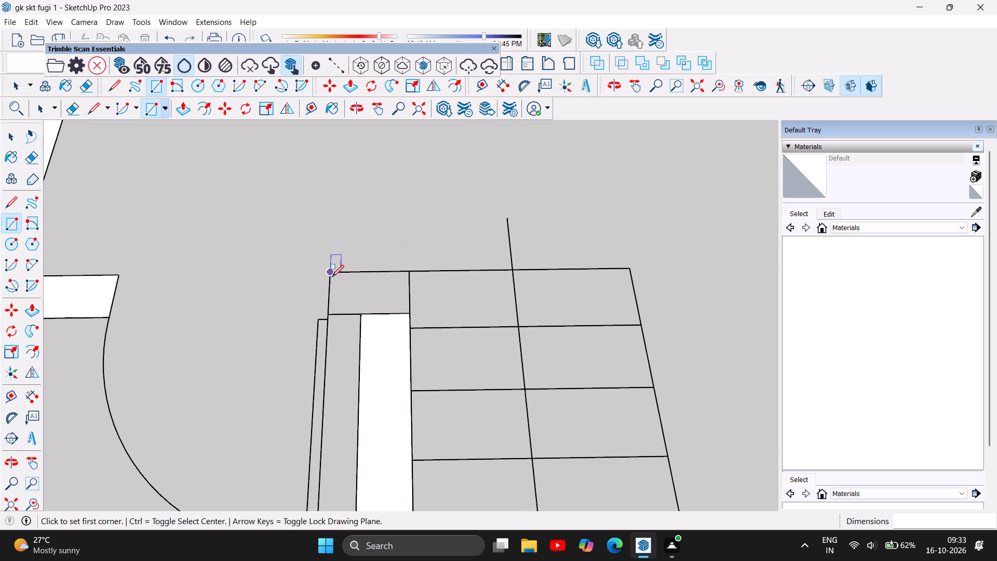
{"action": "left_click", "coordinate": [330, 270]}
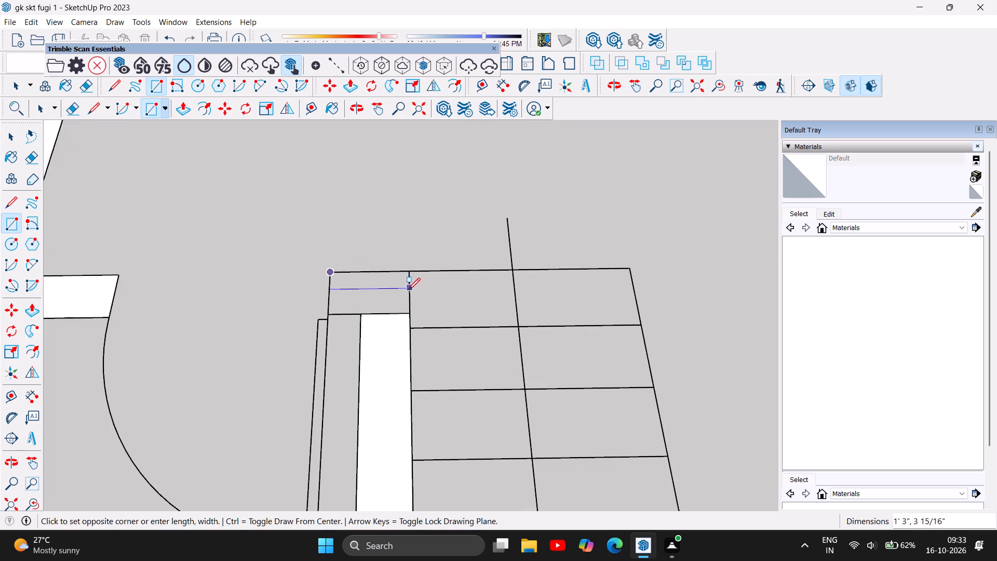
{"action": "left_click", "coordinate": [410, 314]}
{"action": "scroll", "coordinate": [307, 369], "scroll_direction": "down", "scroll_amount": 4}
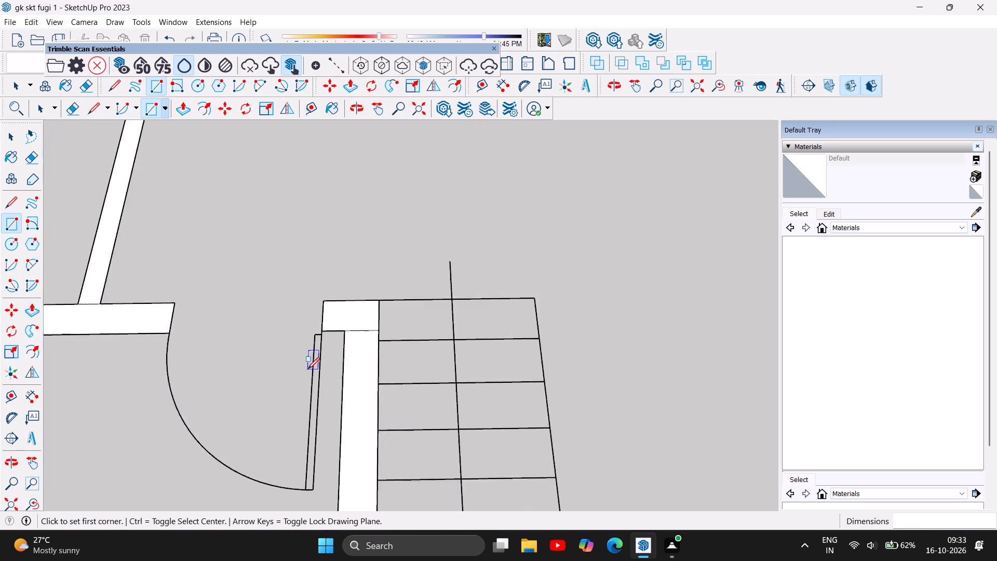
{"action": "scroll", "coordinate": [307, 369], "scroll_direction": "down", "scroll_amount": 14}
{"action": "scroll", "coordinate": [380, 334], "scroll_direction": "down", "scroll_amount": 2}
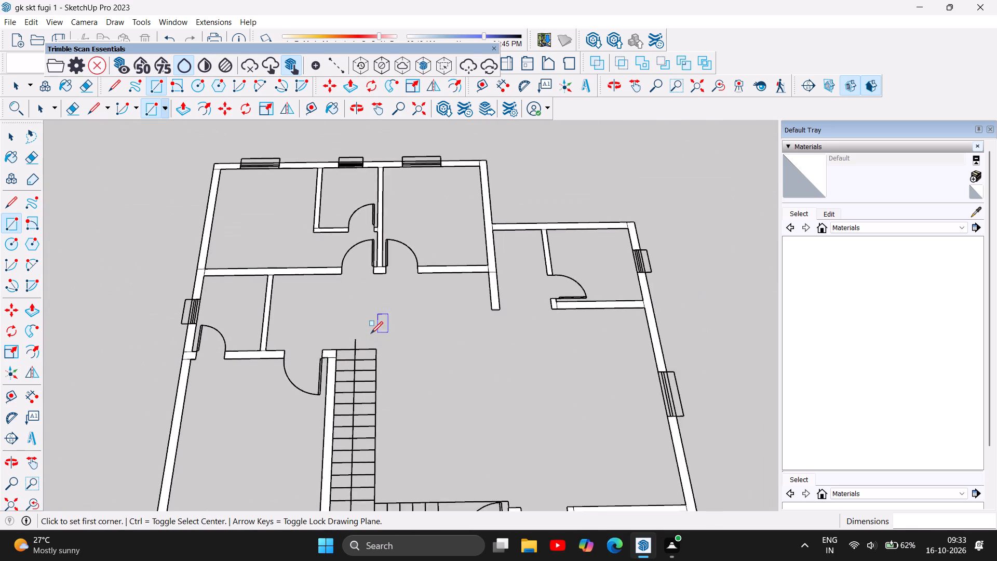
Draw a rectangle about 3' 2 3/8" by 9" over the front wall between the staircase window and the entrance door.
{"action": "scroll", "coordinate": [371, 333], "scroll_direction": "down", "scroll_amount": 4}
{"action": "scroll", "coordinate": [318, 343], "scroll_direction": "down", "scroll_amount": 5}
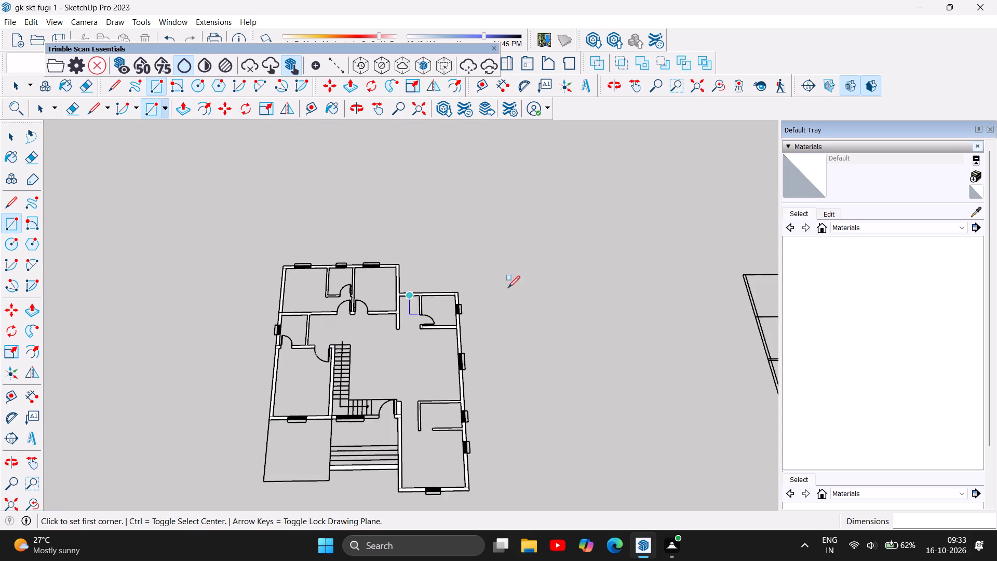
{"action": "scroll", "coordinate": [474, 417], "scroll_direction": "up", "scroll_amount": 5}
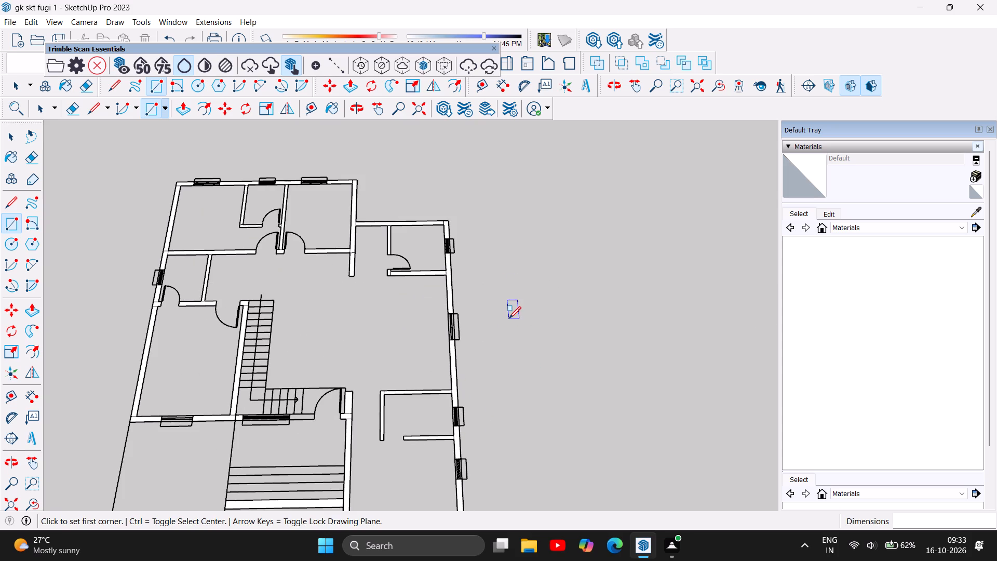
{"action": "scroll", "coordinate": [521, 312], "scroll_direction": "down", "scroll_amount": 4}
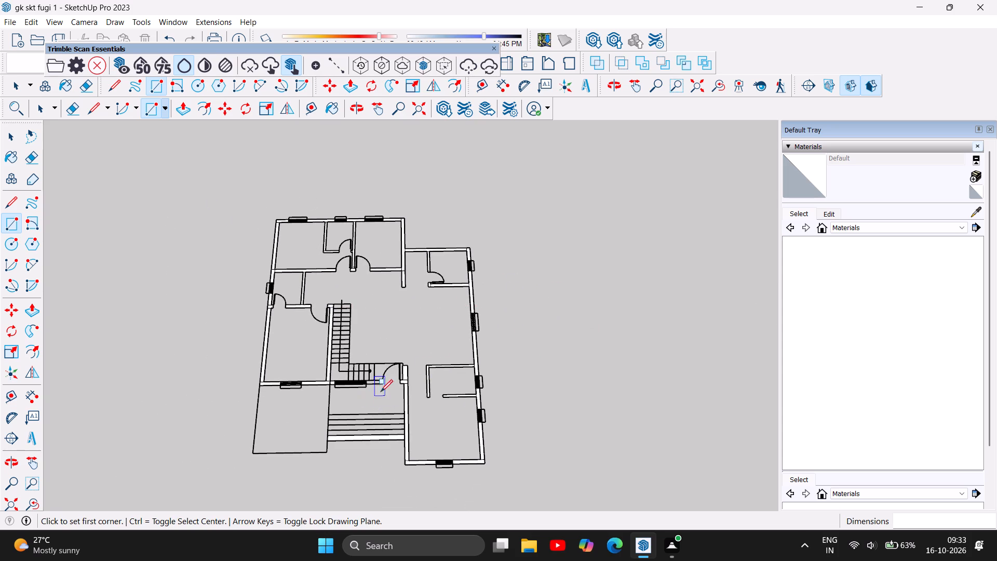
{"action": "scroll", "coordinate": [381, 392], "scroll_direction": "up", "scroll_amount": 18}
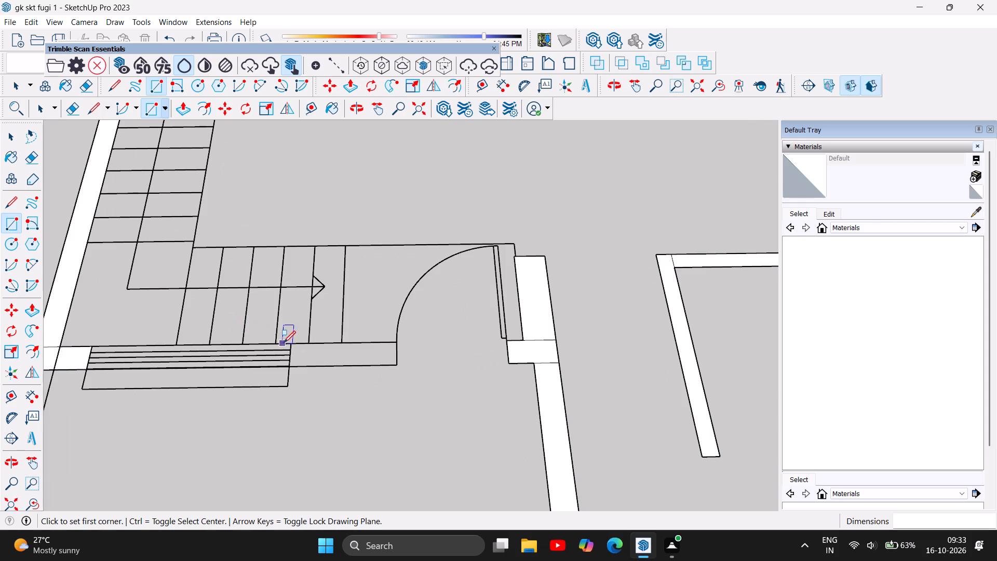
{"action": "left_click", "coordinate": [292, 342]}
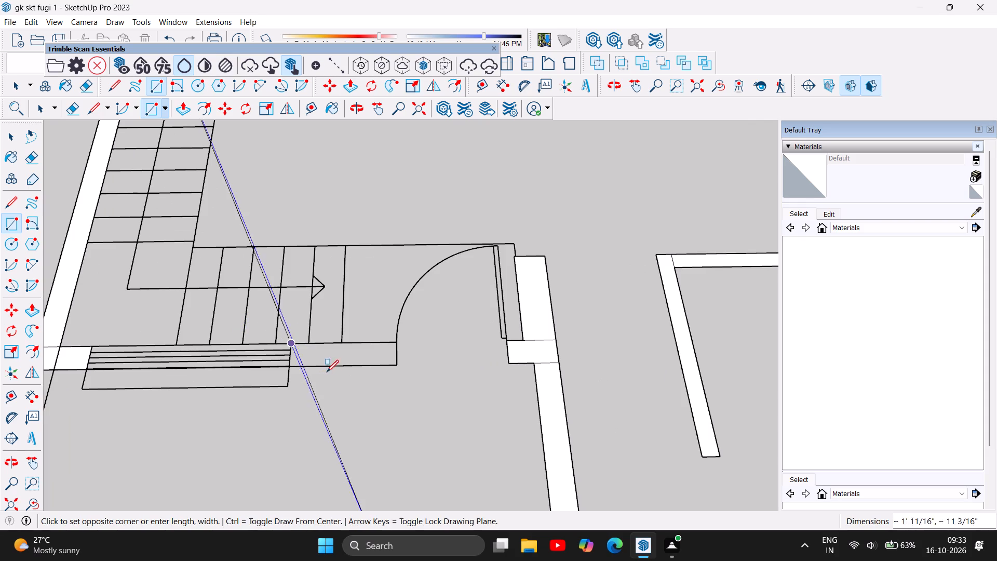
{"action": "left_click", "coordinate": [397, 363]}
{"action": "scroll", "coordinate": [313, 405], "scroll_direction": "down", "scroll_amount": 16}
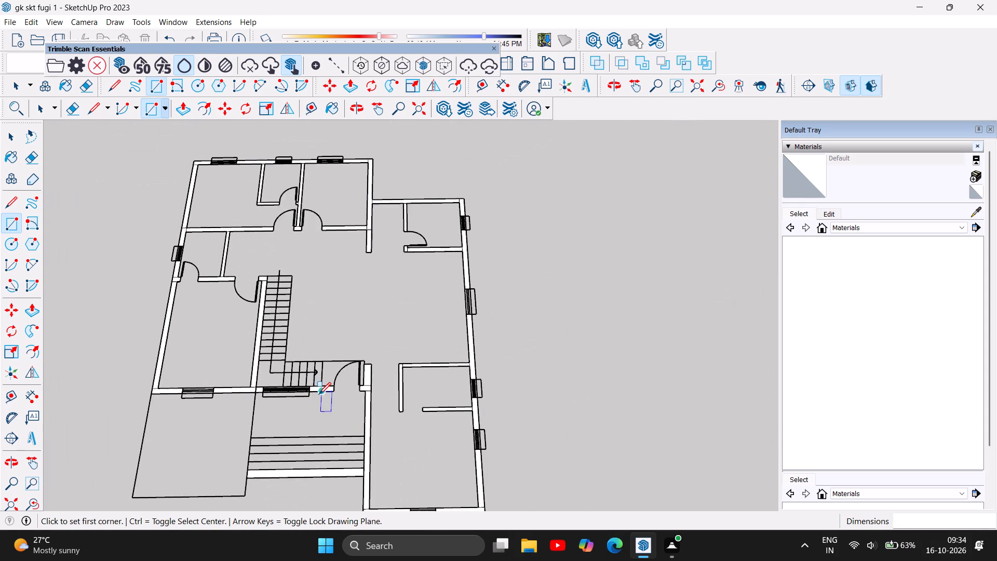
{"action": "scroll", "coordinate": [319, 394], "scroll_direction": "down", "scroll_amount": 4}
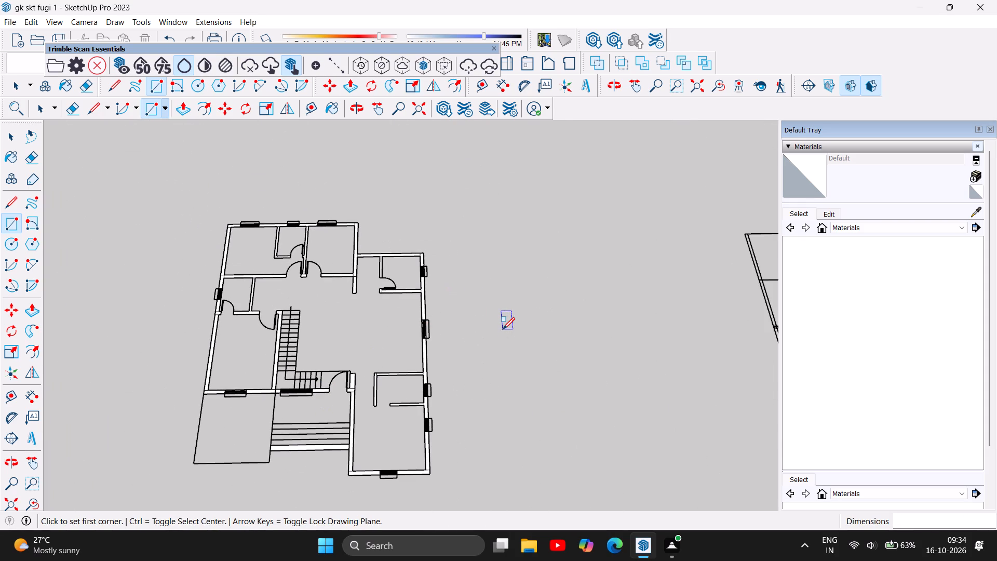
{"action": "scroll", "coordinate": [503, 329], "scroll_direction": "down", "scroll_amount": 1}
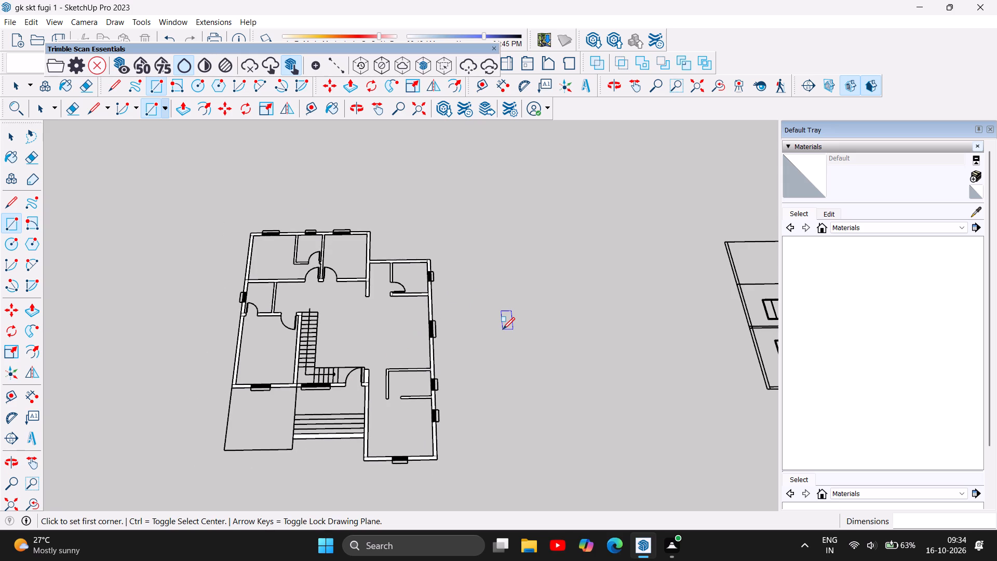
{"action": "key", "text": "Return"}
{"action": "key", "text": "Escape"}
Delete the dividing line between the wall faces at the rear outer corner of the large back room.
{"action": "left_click", "coordinate": [12, 141]}
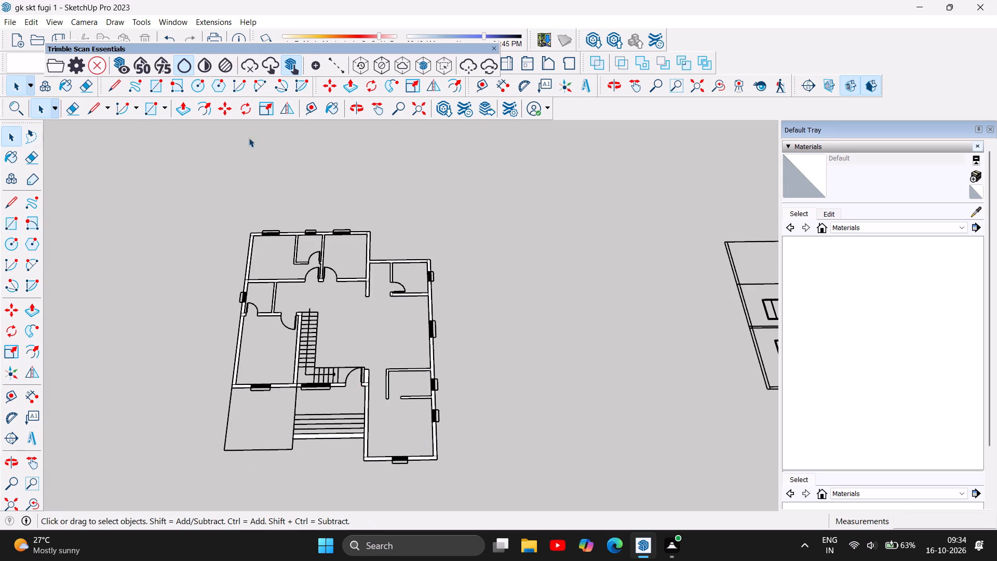
{"action": "scroll", "coordinate": [246, 245], "scroll_direction": "up", "scroll_amount": 14}
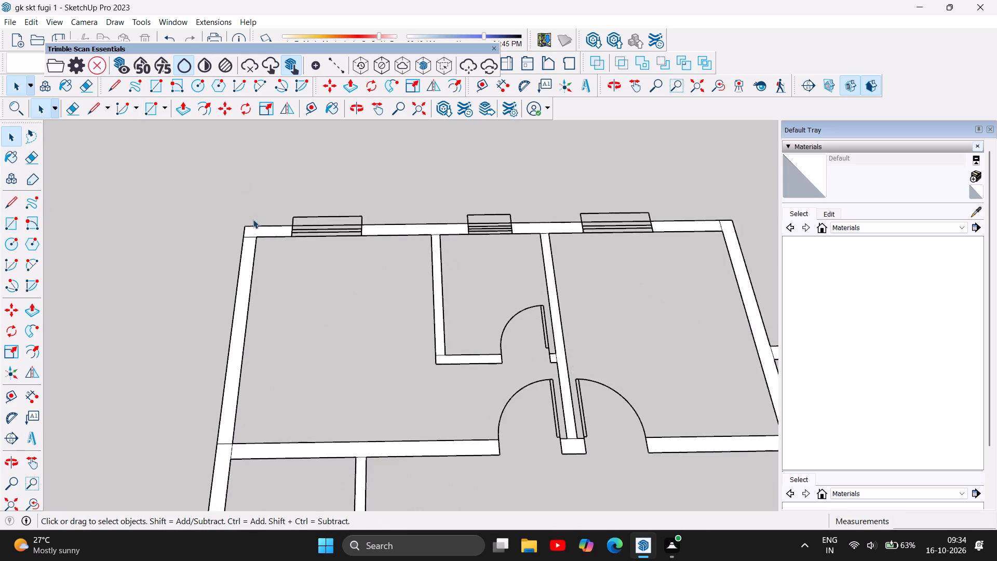
{"action": "scroll", "coordinate": [249, 223], "scroll_direction": "up", "scroll_amount": 5}
{"action": "left_click", "coordinate": [249, 246]}
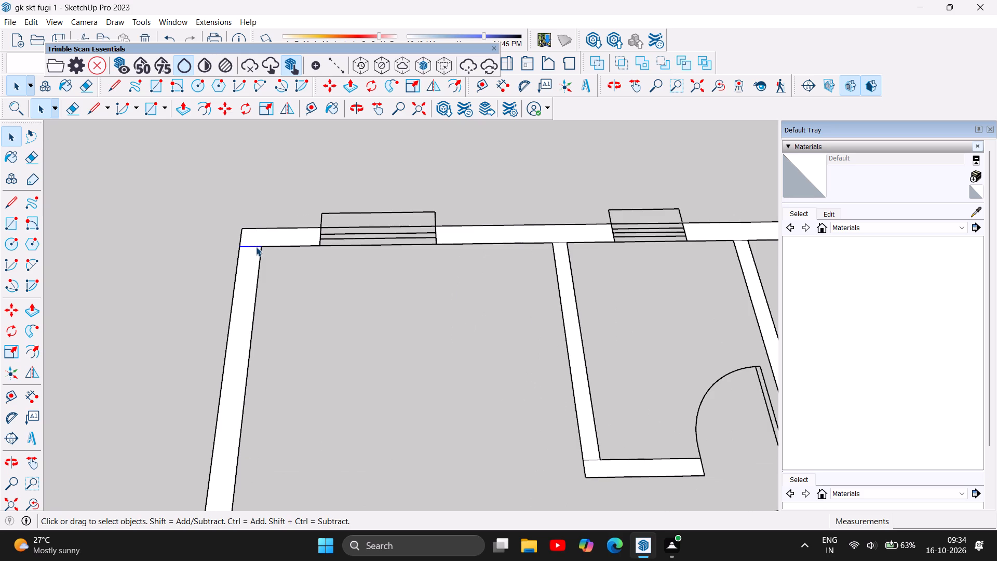
{"action": "key", "text": "Delete"}
Delete the dividing line at the inner corner where the two walls of the small room between the back rooms meet.
{"action": "scroll", "coordinate": [211, 266], "scroll_direction": "down", "scroll_amount": 3}
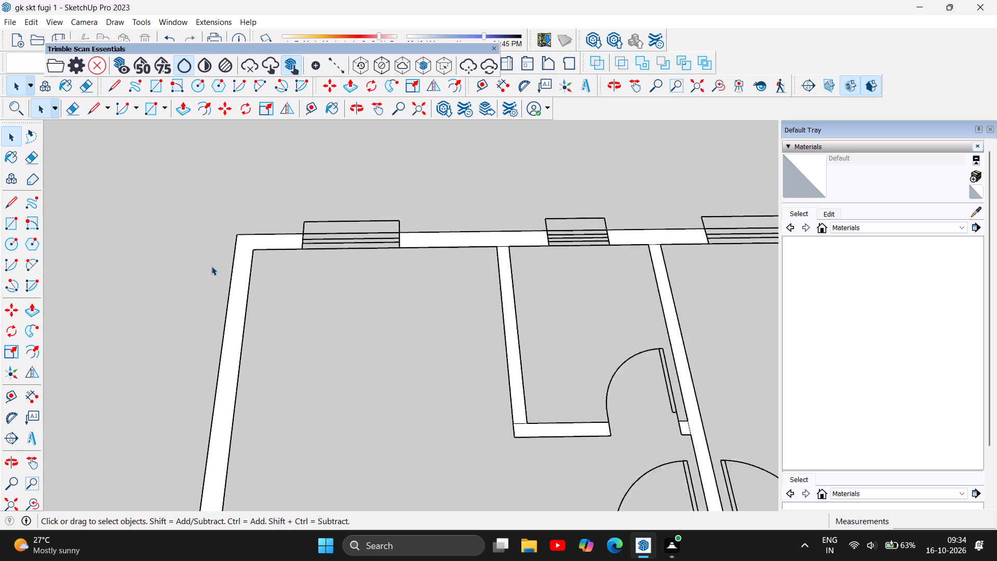
{"action": "scroll", "coordinate": [211, 266], "scroll_direction": "down", "scroll_amount": 5}
{"action": "scroll", "coordinate": [386, 342], "scroll_direction": "up", "scroll_amount": 7}
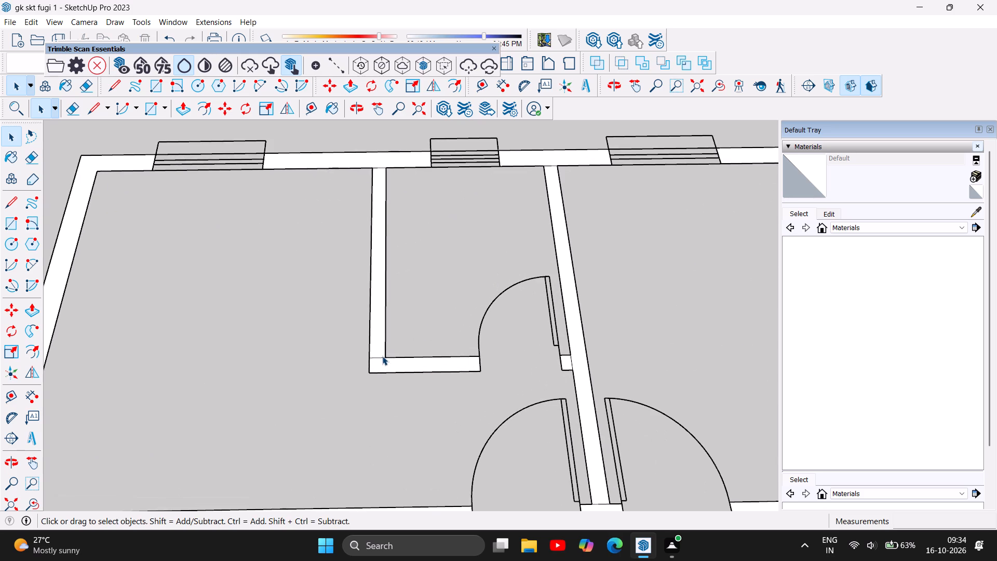
{"action": "left_click", "coordinate": [380, 356]}
{"action": "double_click", "coordinate": [378, 356]}
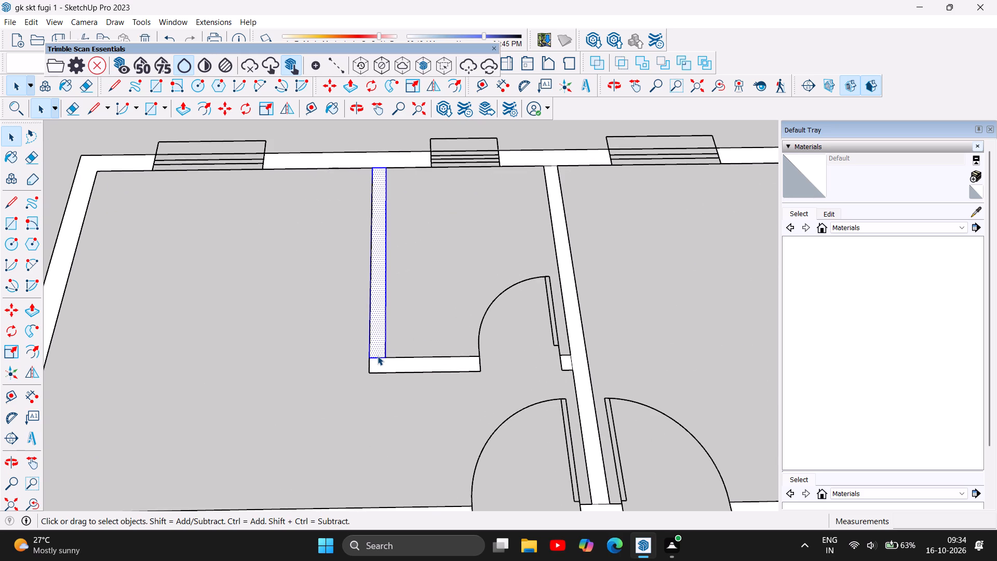
{"action": "key", "text": "Escape"}
{"action": "key", "text": "Escape"}
{"action": "key", "text": "Escape"}
{"action": "left_click", "coordinate": [443, 218]}
{"action": "left_click", "coordinate": [372, 355]}
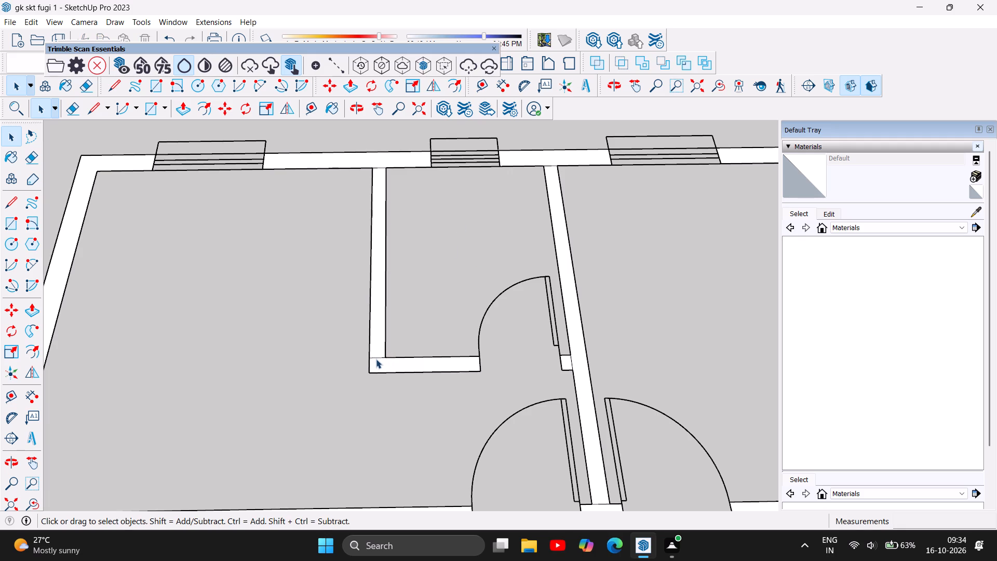
{"action": "left_click", "coordinate": [375, 357]}
{"action": "key", "text": "Delete"}
Delete the dividing line between the rear wall and the side wall at the second back room's outer corner.
{"action": "scroll", "coordinate": [322, 389], "scroll_direction": "down", "scroll_amount": 9}
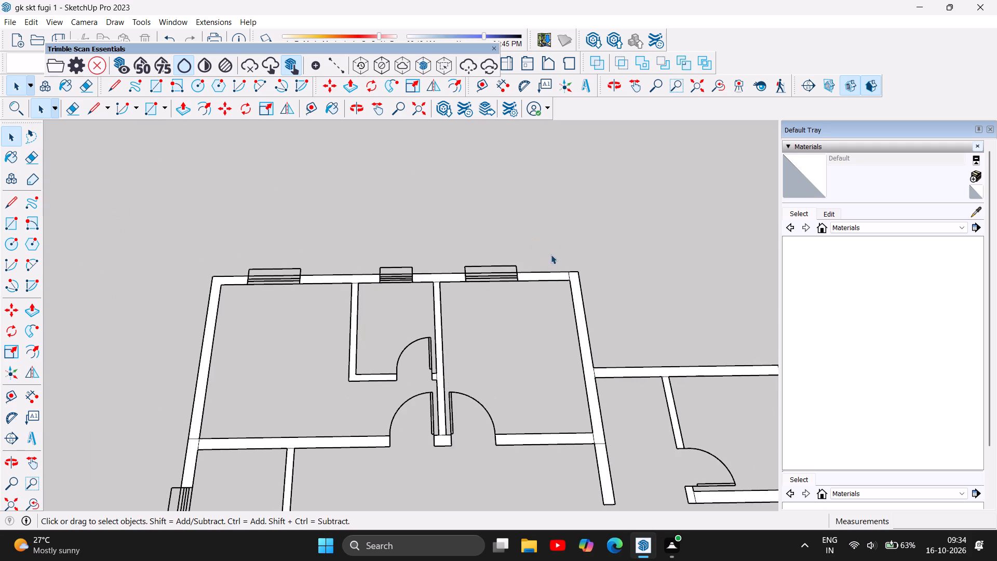
{"action": "scroll", "coordinate": [594, 292], "scroll_direction": "up", "scroll_amount": 7}
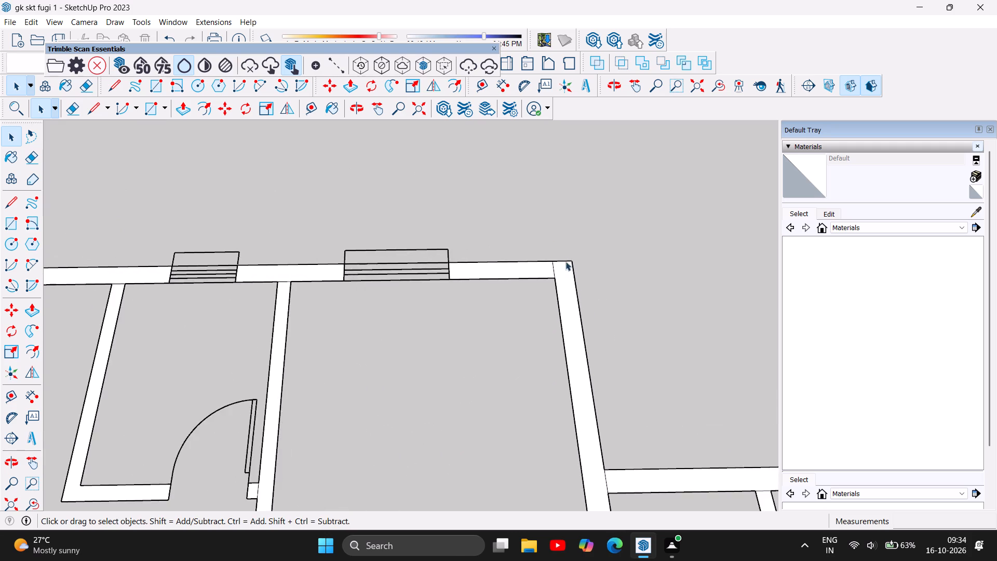
{"action": "scroll", "coordinate": [564, 258], "scroll_direction": "up", "scroll_amount": 3}
{"action": "left_click", "coordinate": [549, 274]}
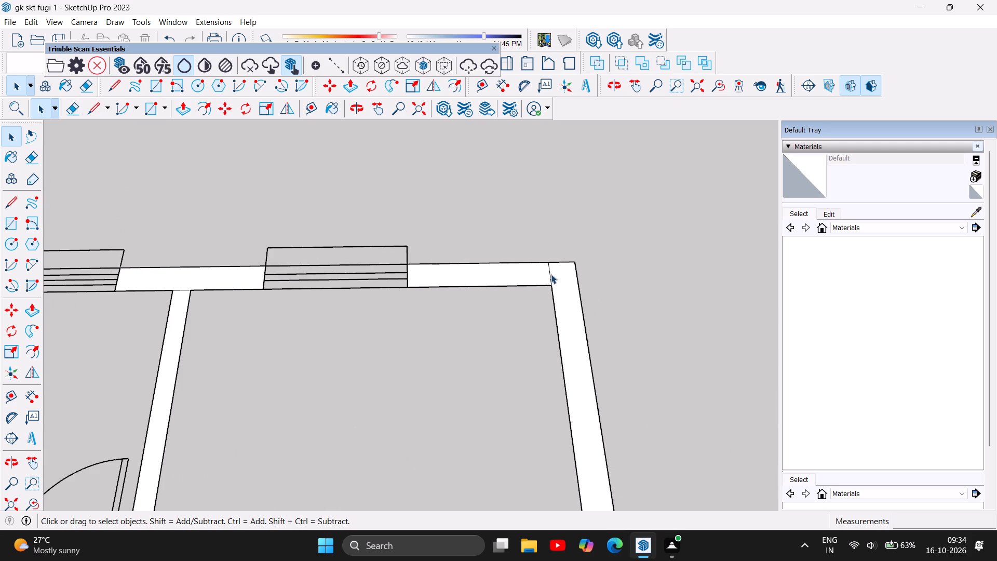
{"action": "key", "text": "Delete"}
Delete the two dividing lines where the second back room's front wall joins its long side wall.
{"action": "scroll", "coordinate": [496, 253], "scroll_direction": "down", "scroll_amount": 14}
{"action": "scroll", "coordinate": [518, 379], "scroll_direction": "up", "scroll_amount": 12}
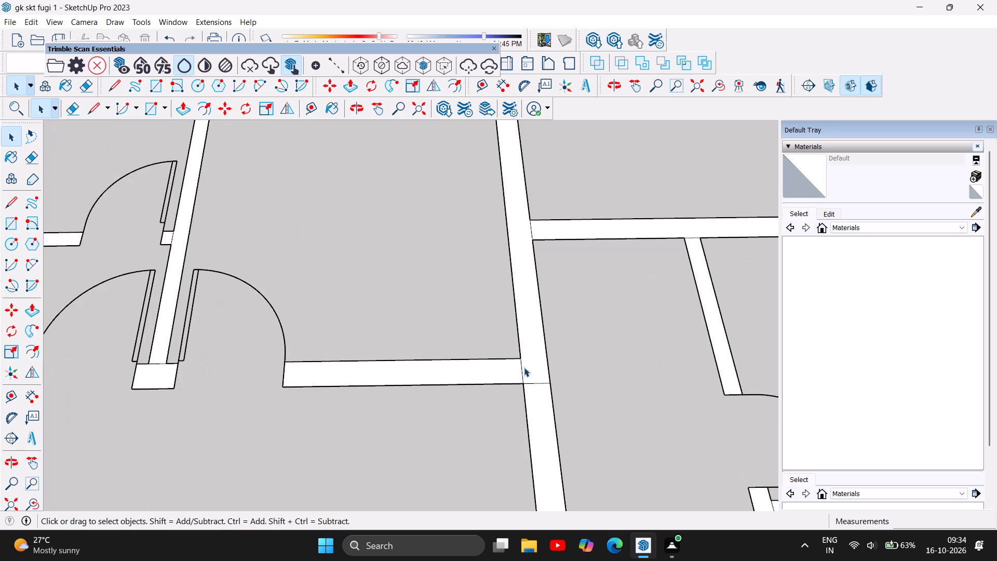
{"action": "left_click", "coordinate": [522, 371]}
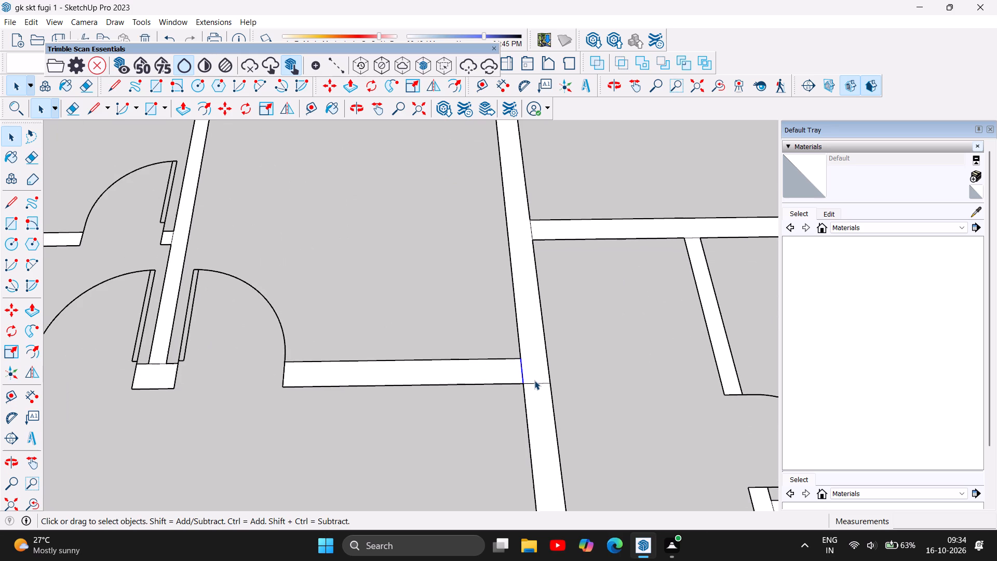
{"action": "left_click", "coordinate": [534, 382]}
{"action": "key", "text": "Delete"}
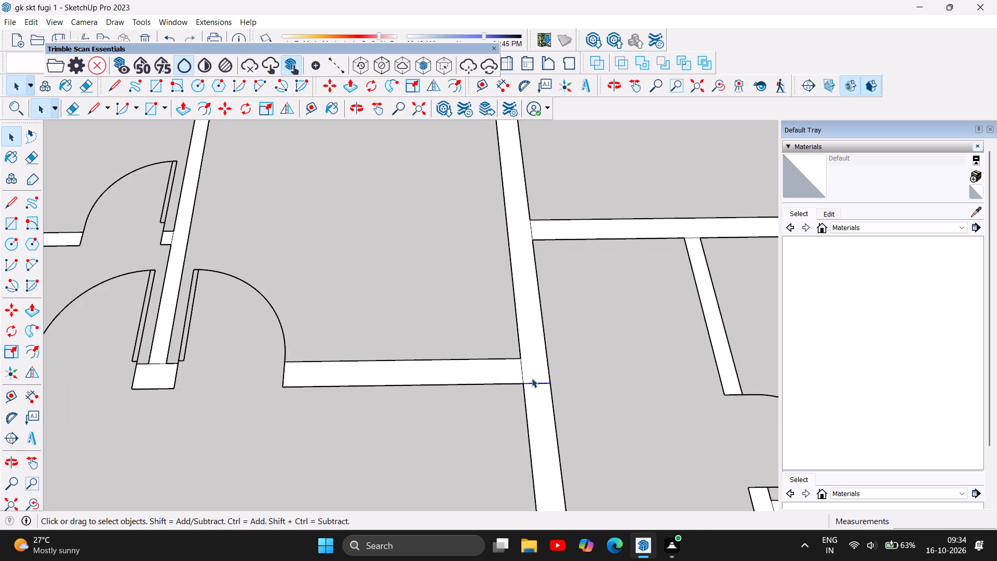
{"action": "left_click", "coordinate": [521, 372]}
{"action": "key", "text": "Delete"}
Delete the dividing line between the short wall end and the long wall beside the side wing's small-room door.
{"action": "scroll", "coordinate": [332, 395], "scroll_direction": "down", "scroll_amount": 10}
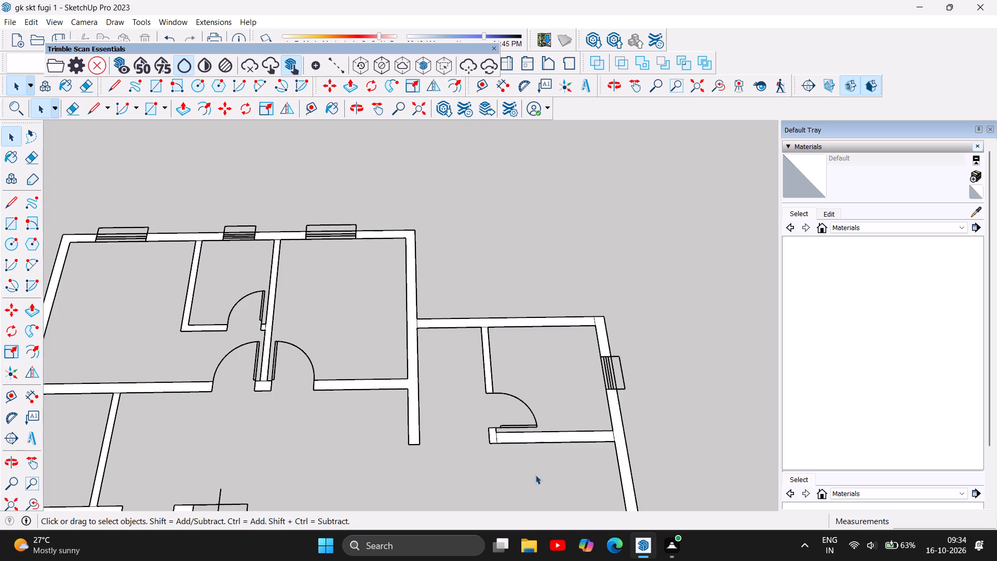
{"action": "scroll", "coordinate": [496, 440], "scroll_direction": "up", "scroll_amount": 9}
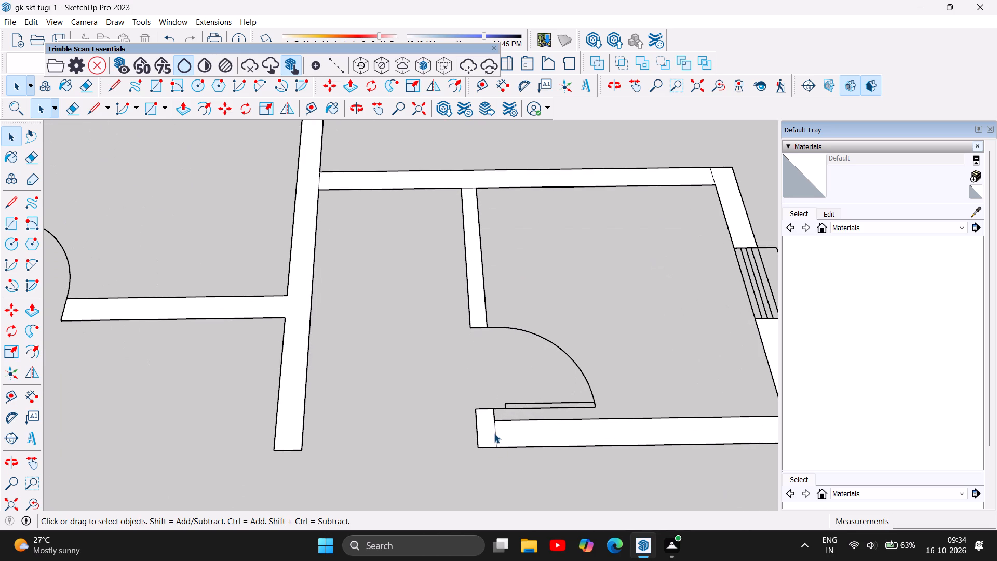
{"action": "left_click", "coordinate": [494, 434]}
{"action": "key", "text": "Delete"}
Delete the dividing line where the side wing small room's front wall meets the outer side wall.
{"action": "scroll", "coordinate": [366, 420], "scroll_direction": "down", "scroll_amount": 4}
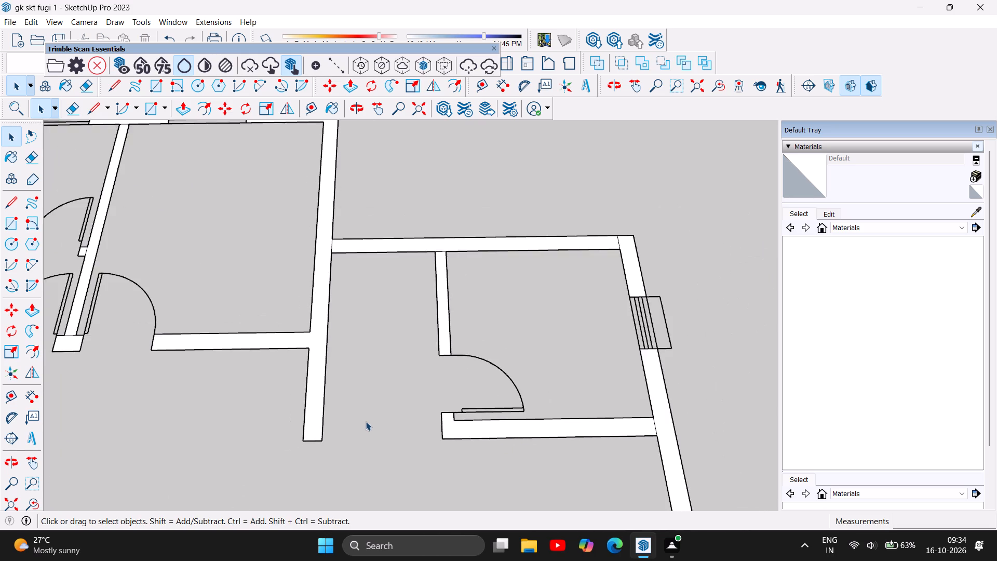
{"action": "scroll", "coordinate": [366, 421], "scroll_direction": "down", "scroll_amount": 6}
{"action": "scroll", "coordinate": [535, 418], "scroll_direction": "up", "scroll_amount": 9}
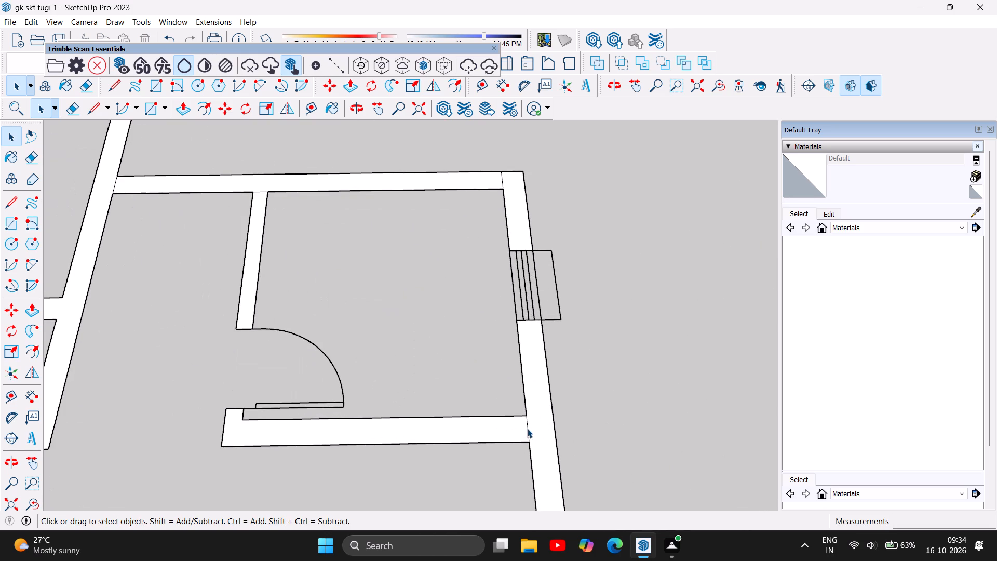
{"action": "left_click", "coordinate": [527, 429]}
{"action": "key", "text": "Delete"}
Delete the dividing line between the rear and outer side walls at the side wing small room's corner.
{"action": "scroll", "coordinate": [446, 430], "scroll_direction": "down", "scroll_amount": 4}
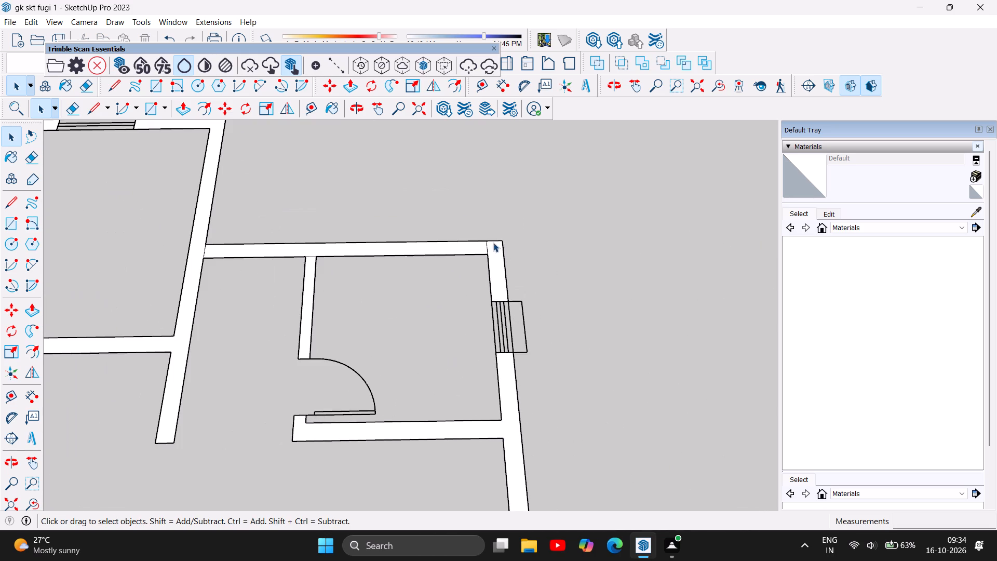
{"action": "scroll", "coordinate": [497, 241], "scroll_direction": "up", "scroll_amount": 7}
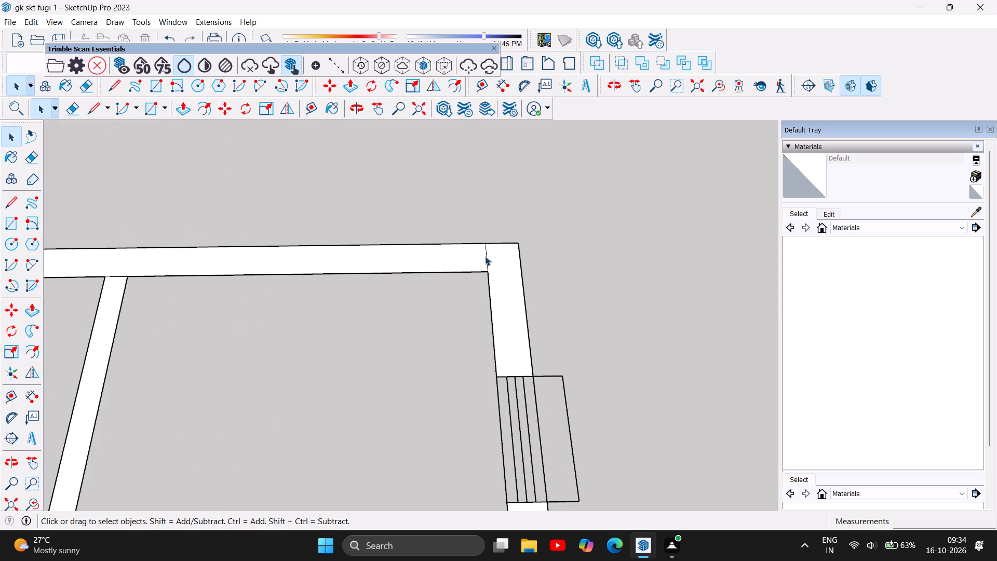
{"action": "left_click", "coordinate": [486, 255]}
{"action": "key", "text": "Delete"}
Delete the dividing line where the front wing small room's rear wall joins the outer side wall.
{"action": "scroll", "coordinate": [477, 271], "scroll_direction": "down", "scroll_amount": 6}
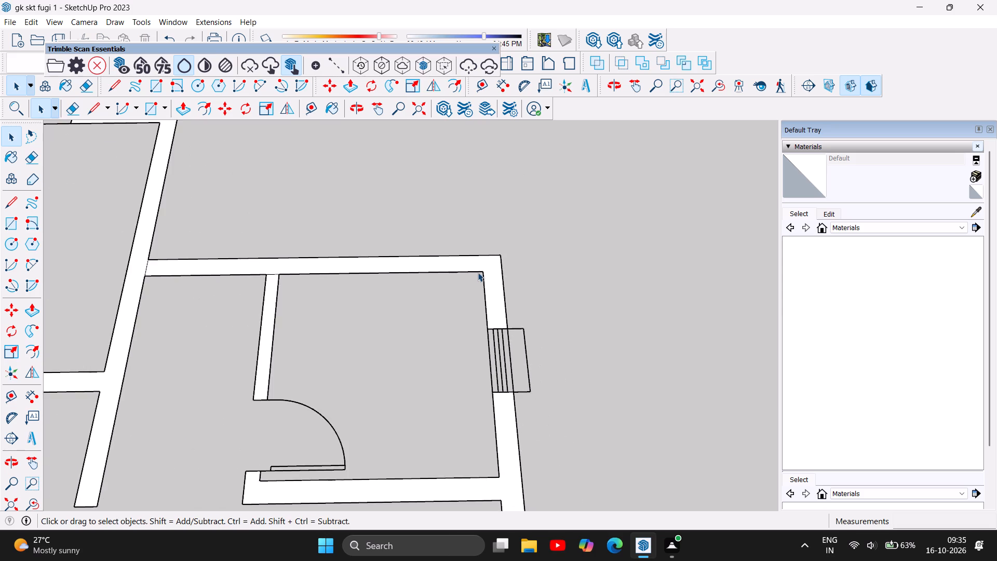
{"action": "scroll", "coordinate": [478, 272], "scroll_direction": "down", "scroll_amount": 17}
{"action": "scroll", "coordinate": [502, 400], "scroll_direction": "up", "scroll_amount": 3}
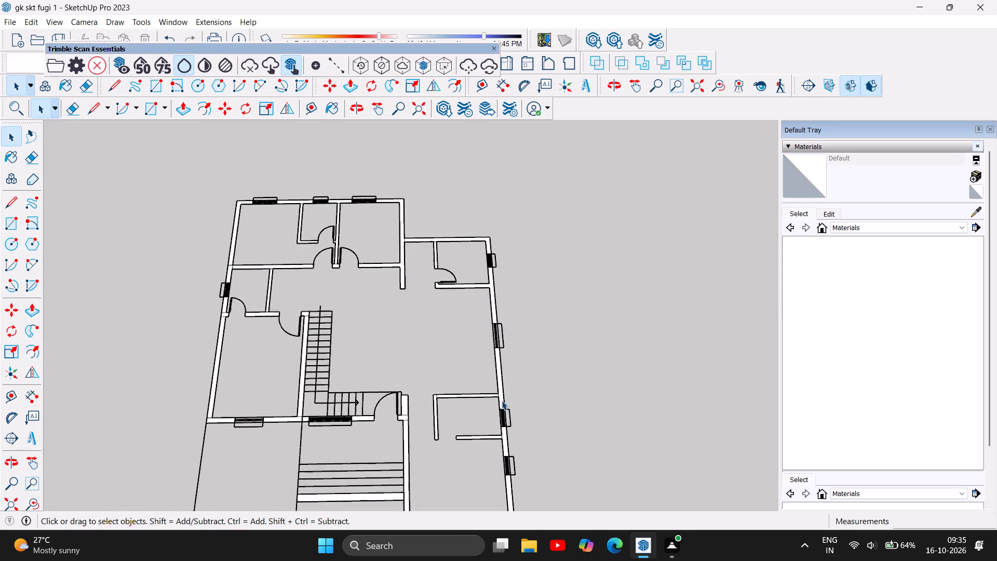
{"action": "scroll", "coordinate": [502, 400], "scroll_direction": "up", "scroll_amount": 14}
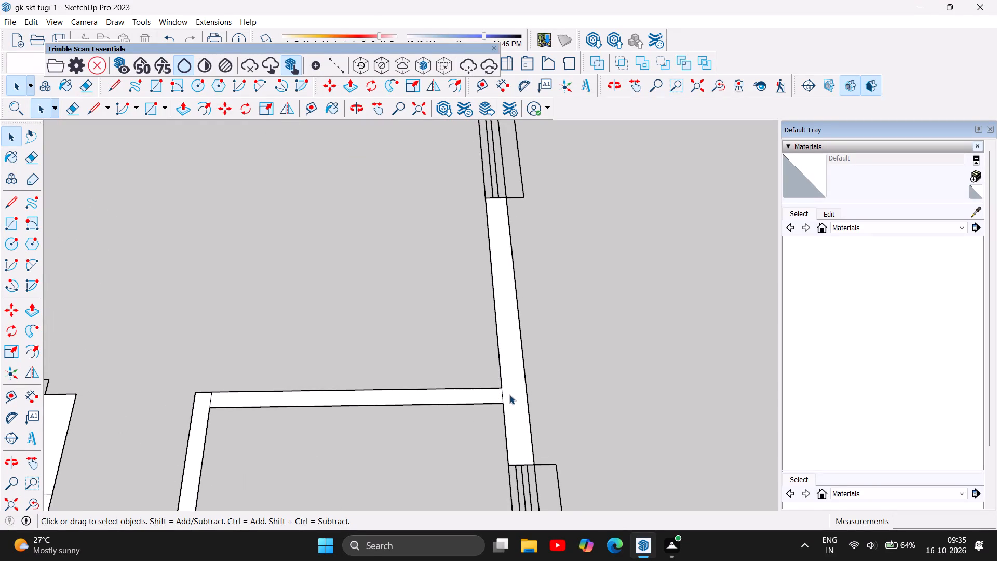
{"action": "scroll", "coordinate": [509, 395], "scroll_direction": "up", "scroll_amount": 5}
{"action": "left_click", "coordinate": [497, 397]}
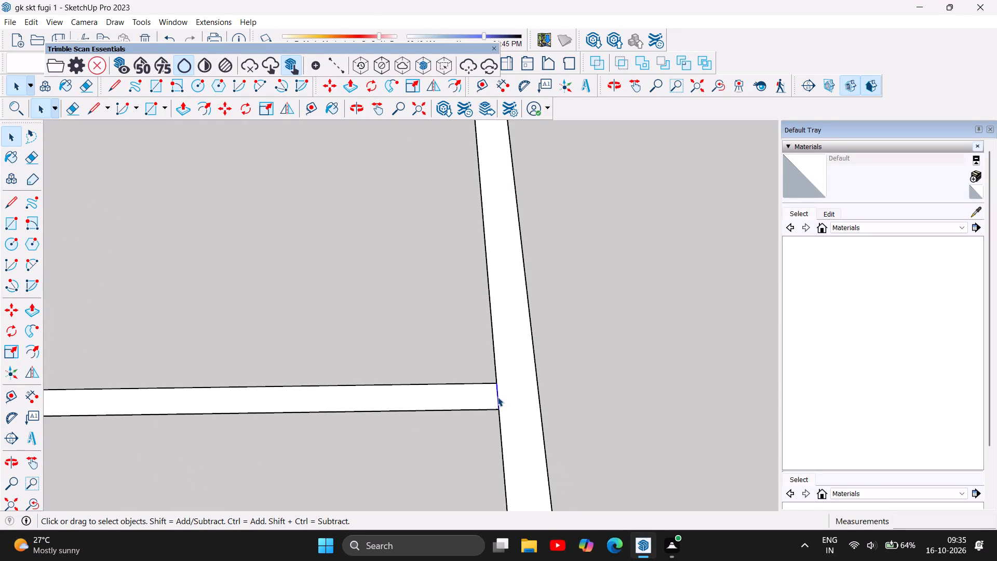
{"action": "key", "text": "Delete"}
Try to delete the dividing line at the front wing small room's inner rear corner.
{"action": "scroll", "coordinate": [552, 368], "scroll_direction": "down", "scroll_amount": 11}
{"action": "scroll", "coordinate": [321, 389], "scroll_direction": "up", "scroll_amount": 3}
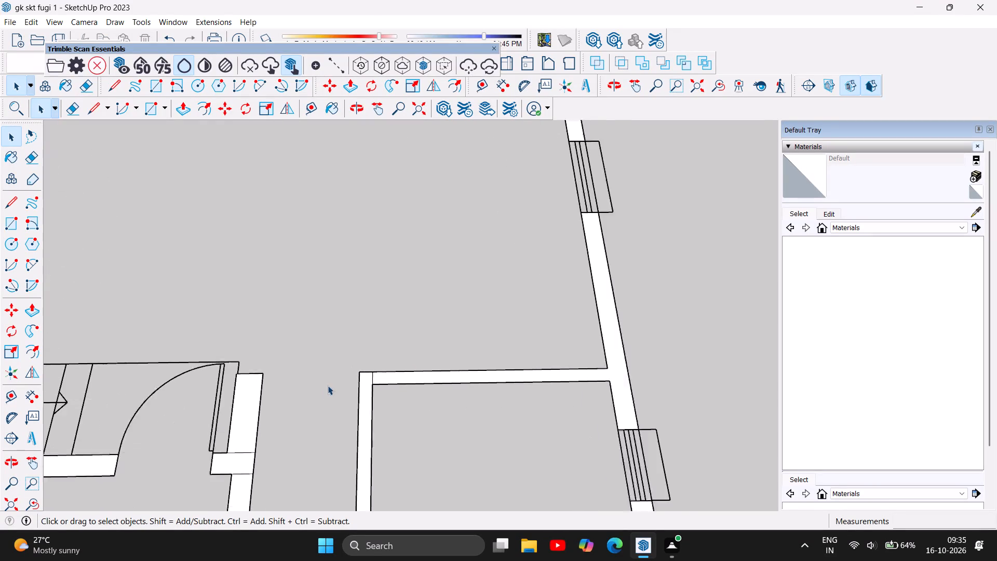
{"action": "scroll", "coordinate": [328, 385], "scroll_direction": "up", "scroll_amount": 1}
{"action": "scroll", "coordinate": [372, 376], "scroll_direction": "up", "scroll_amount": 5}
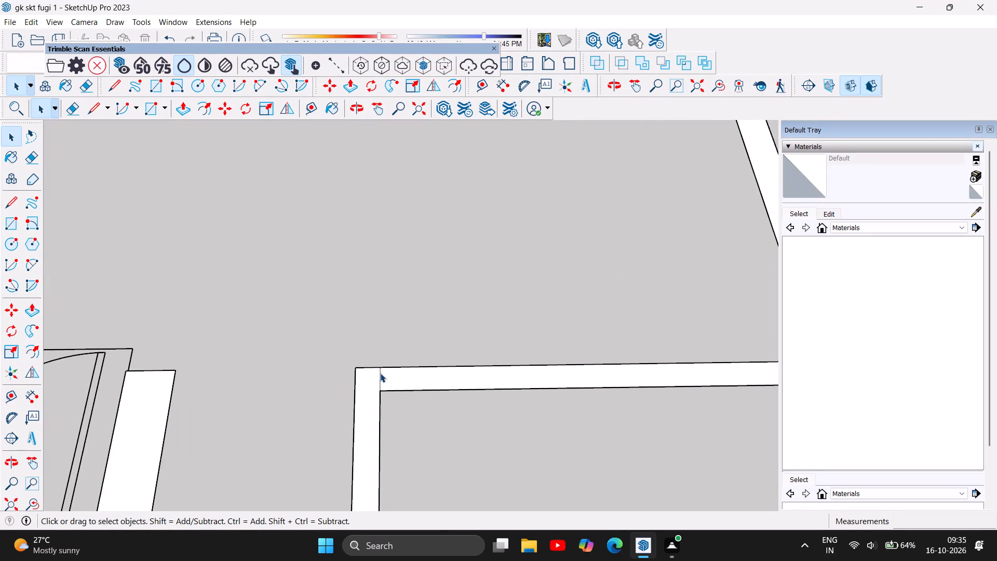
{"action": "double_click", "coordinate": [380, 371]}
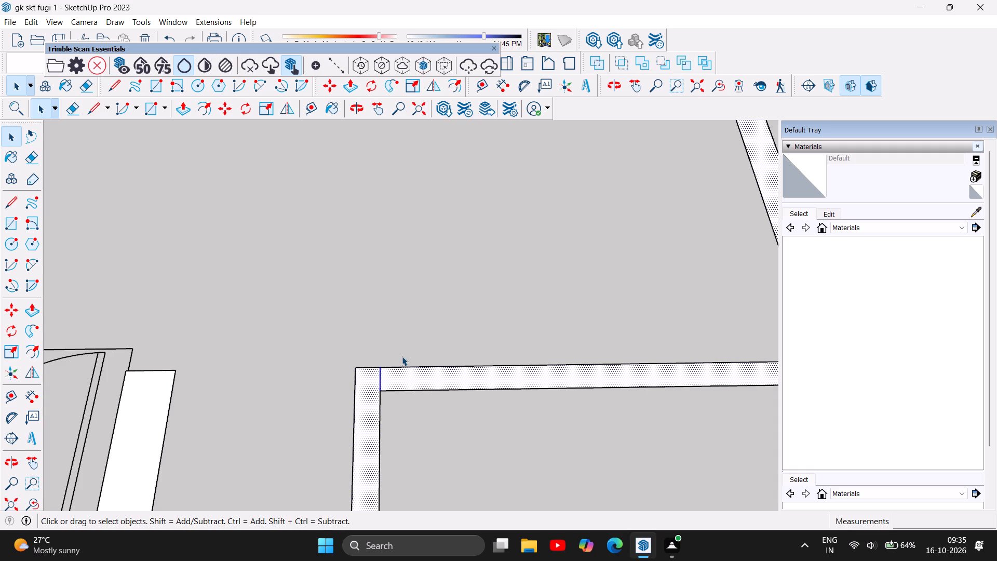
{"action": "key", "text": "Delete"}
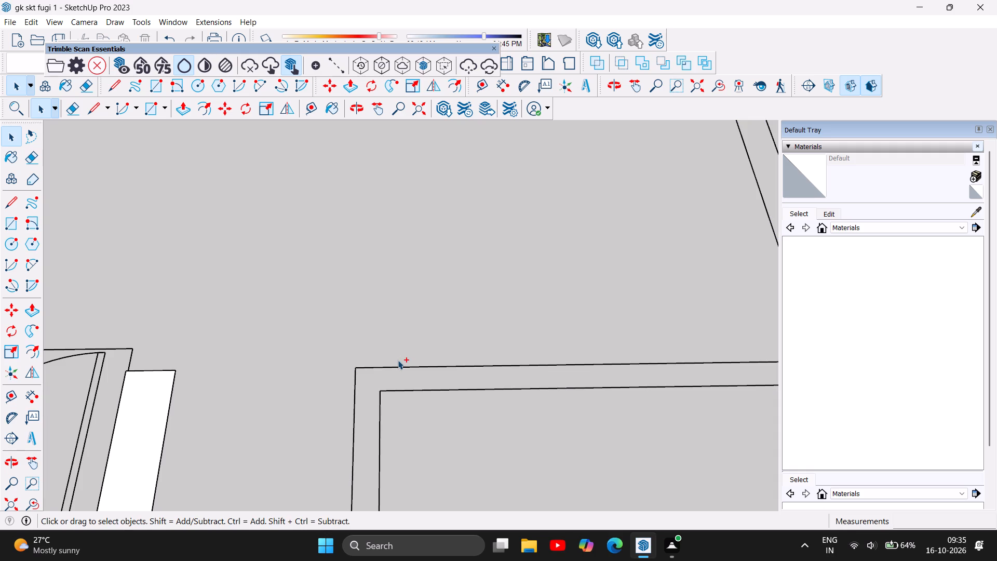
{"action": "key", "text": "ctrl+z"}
Delete only the dividing line between the rear and inner side walls at the front wing small room's corner.
{"action": "left_click", "coordinate": [380, 374]}
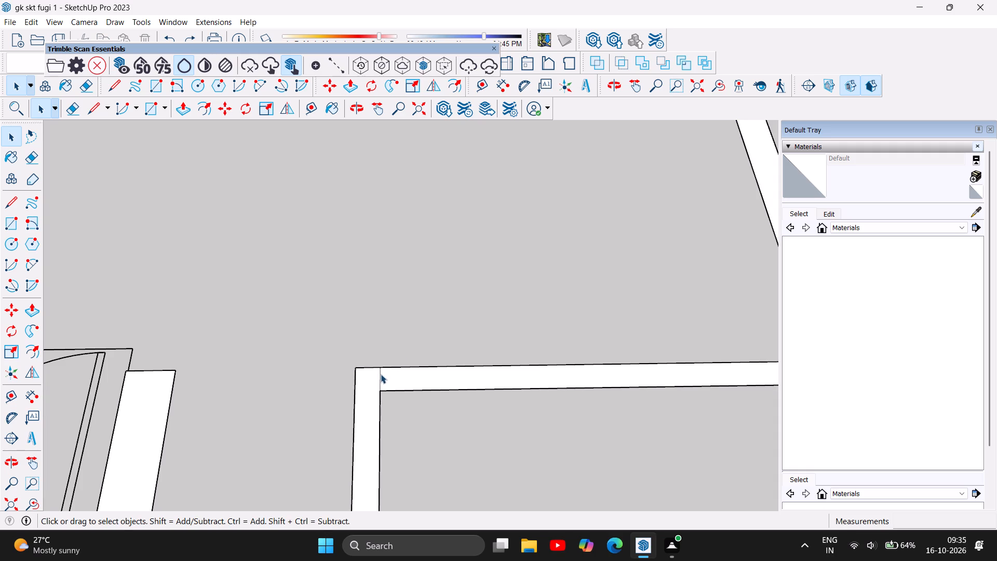
{"action": "key", "text": "Delete"}
Delete the dividing line where the front wing small room's front wall joins the outer side wall.
{"action": "scroll", "coordinate": [296, 392], "scroll_direction": "down", "scroll_amount": 6}
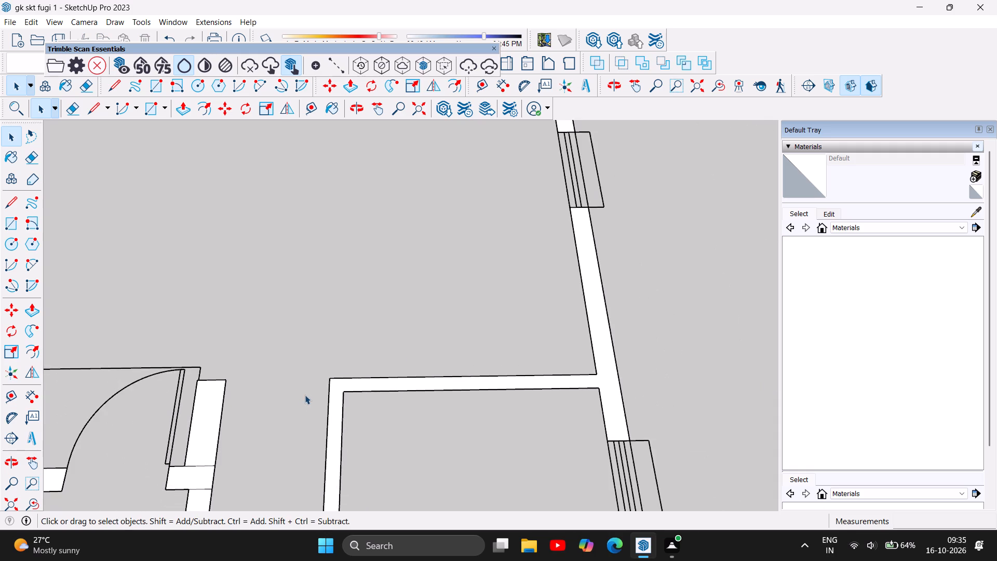
{"action": "scroll", "coordinate": [305, 395], "scroll_direction": "down", "scroll_amount": 12}
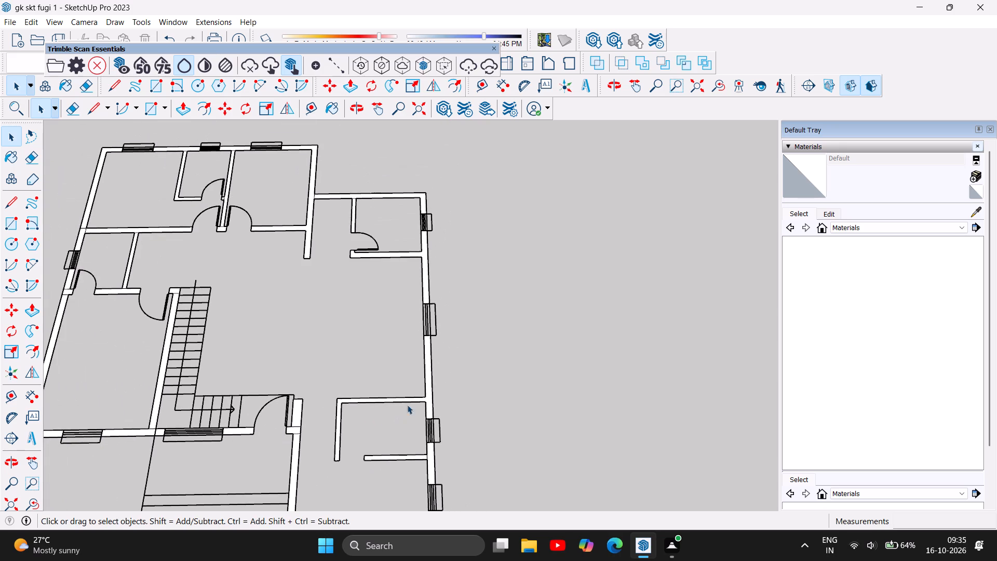
{"action": "scroll", "coordinate": [517, 338], "scroll_direction": "down", "scroll_amount": 4}
{"action": "scroll", "coordinate": [451, 427], "scroll_direction": "up", "scroll_amount": 10}
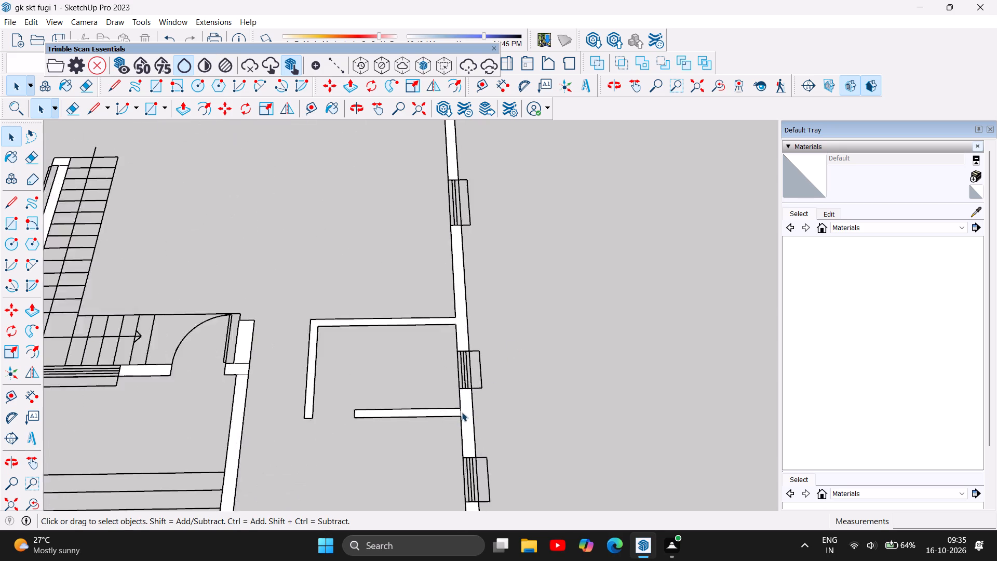
{"action": "scroll", "coordinate": [462, 413], "scroll_direction": "up", "scroll_amount": 12}
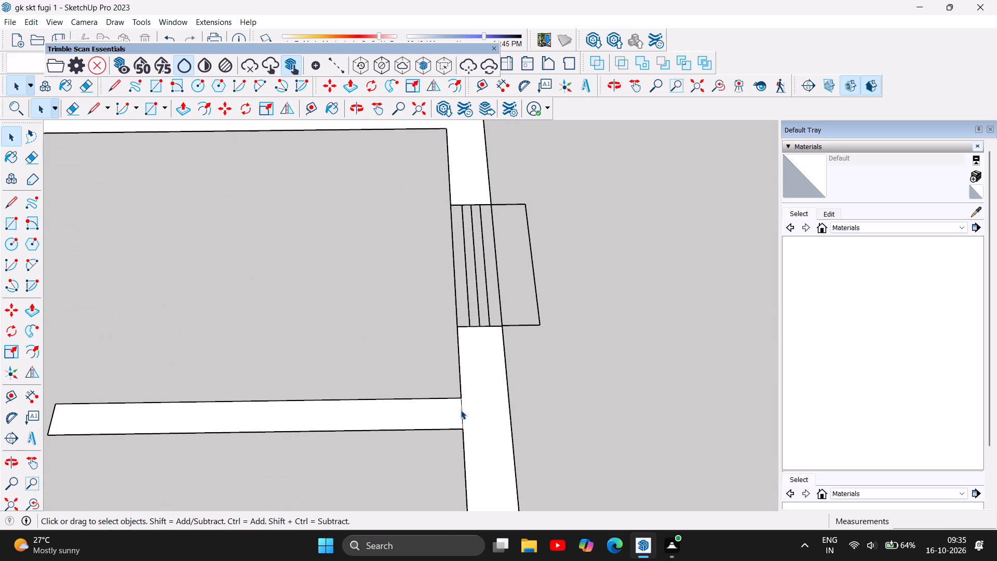
{"action": "left_click", "coordinate": [461, 411]}
{"action": "key", "text": "Delete"}
Delete the dividing line between the outer side wall and the front wall at the front wing's outer corner.
{"action": "scroll", "coordinate": [472, 406], "scroll_direction": "down", "scroll_amount": 5}
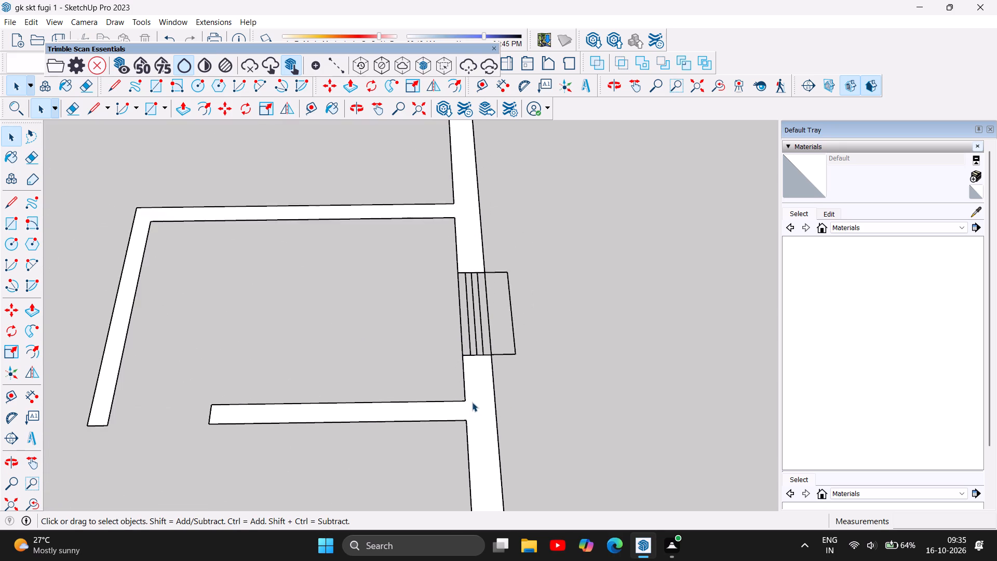
{"action": "scroll", "coordinate": [472, 402], "scroll_direction": "down", "scroll_amount": 11}
{"action": "scroll", "coordinate": [507, 375], "scroll_direction": "down", "scroll_amount": 6}
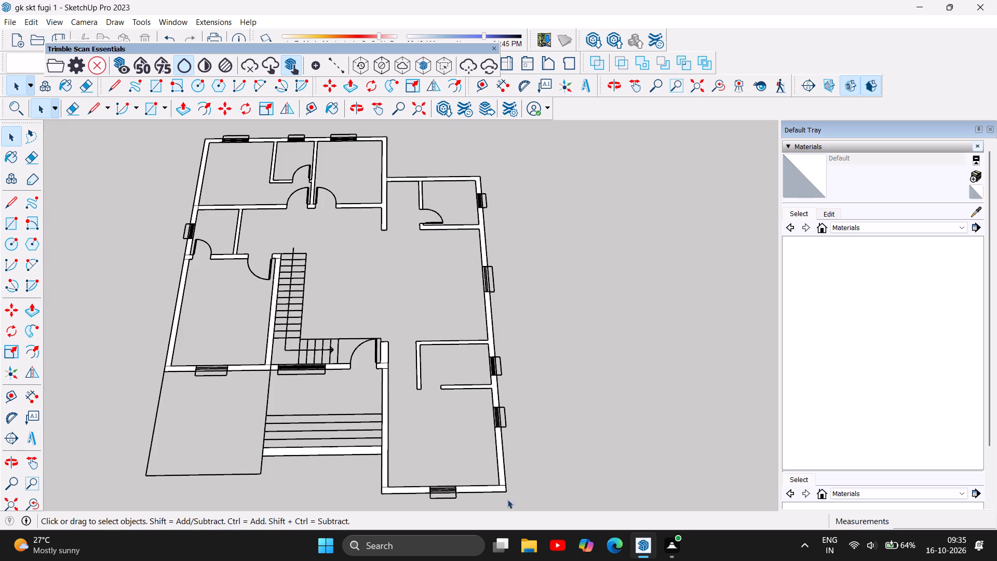
{"action": "scroll", "coordinate": [493, 483], "scroll_direction": "up", "scroll_amount": 14}
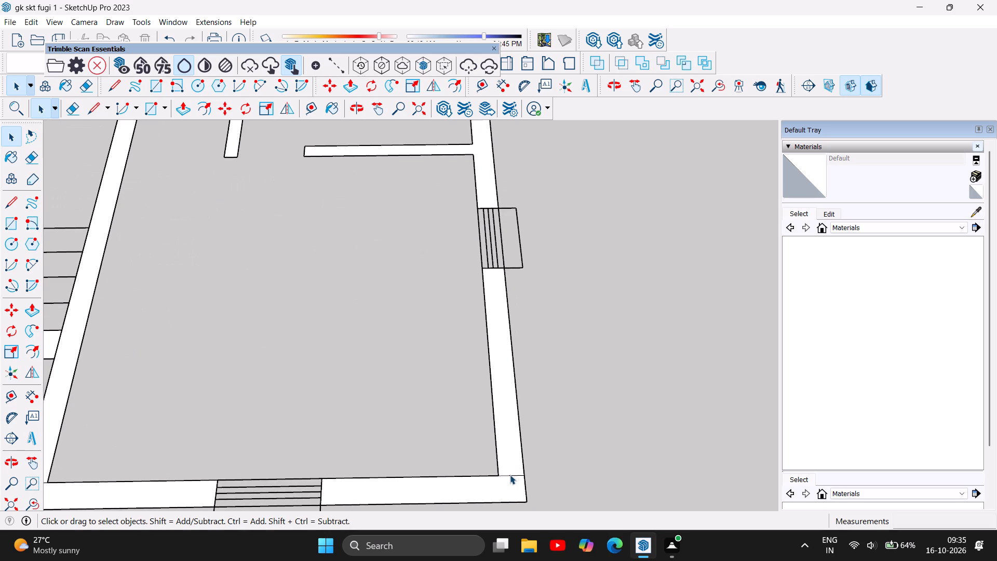
{"action": "left_click", "coordinate": [510, 475]}
{"action": "key", "text": "Delete"}
Delete the dividing line at the front wing's other front corner, where the front wall meets the wall beside the entrance steps.
{"action": "scroll", "coordinate": [573, 445], "scroll_direction": "down", "scroll_amount": 5}
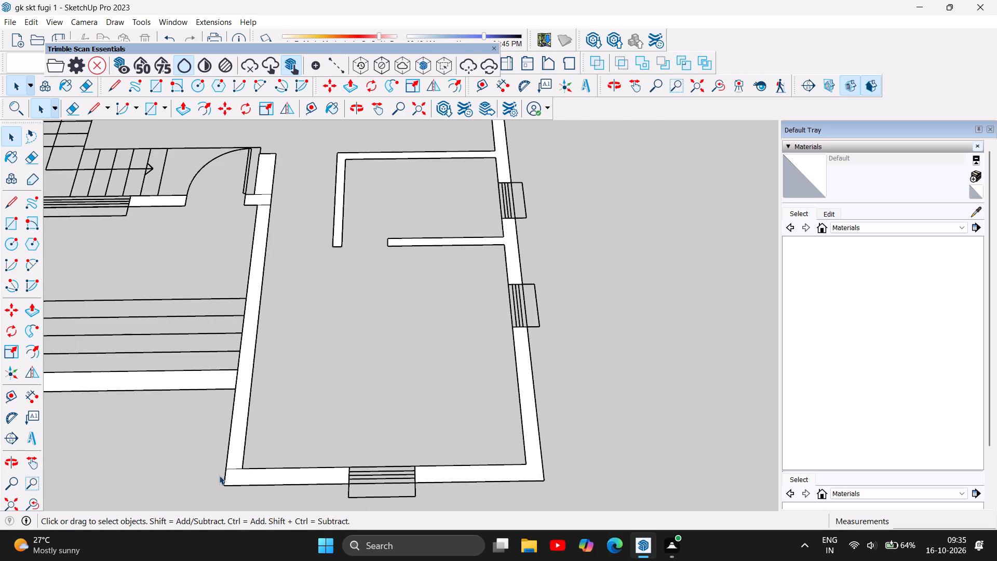
{"action": "scroll", "coordinate": [224, 472], "scroll_direction": "up", "scroll_amount": 8}
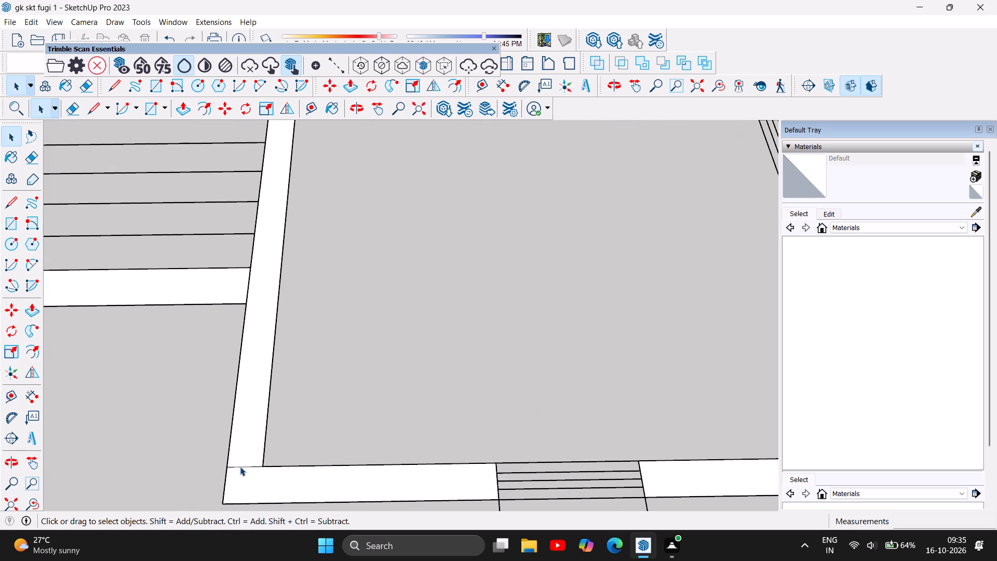
{"action": "left_click", "coordinate": [240, 466]}
{"action": "key", "text": "Delete"}
Delete the dividing line between the short wall stub at the entrance door and the long wall beside the entrance steps.
{"action": "scroll", "coordinate": [421, 479], "scroll_direction": "down", "scroll_amount": 5}
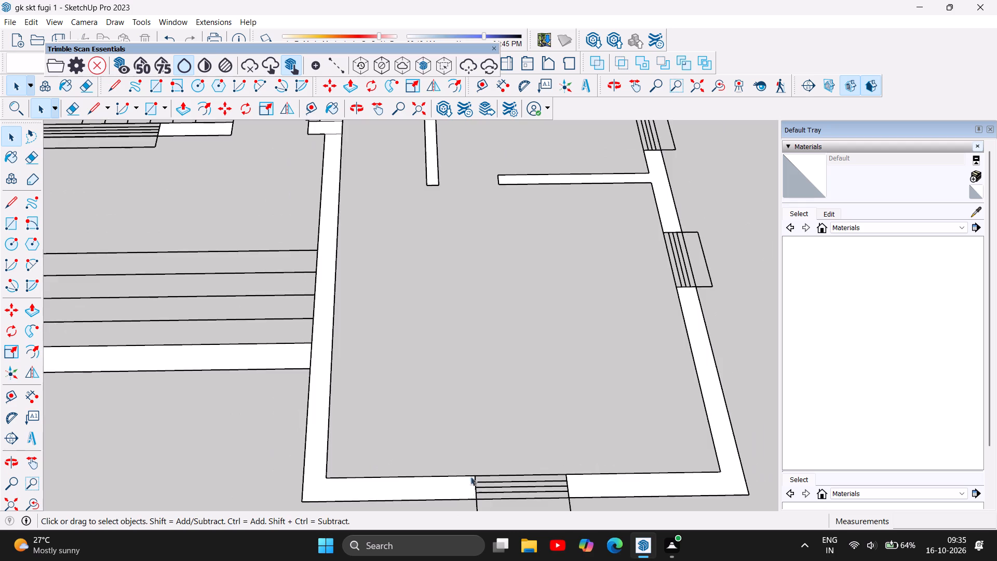
{"action": "scroll", "coordinate": [476, 469], "scroll_direction": "down", "scroll_amount": 10}
{"action": "scroll", "coordinate": [408, 415], "scroll_direction": "up", "scroll_amount": 3}
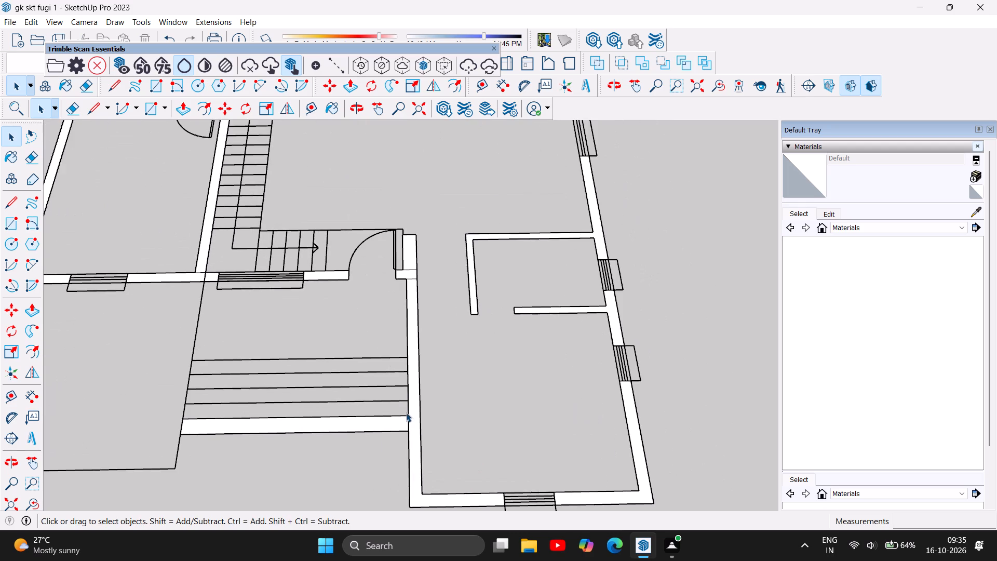
{"action": "scroll", "coordinate": [397, 418], "scroll_direction": "up", "scroll_amount": 4}
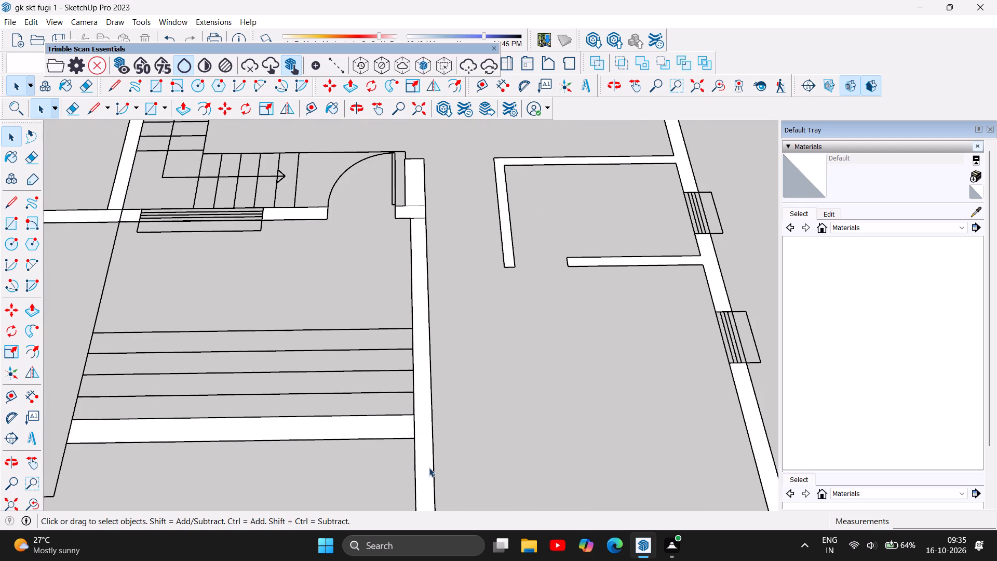
{"action": "scroll", "coordinate": [432, 468], "scroll_direction": "down", "scroll_amount": 5}
{"action": "scroll", "coordinate": [422, 292], "scroll_direction": "up", "scroll_amount": 4}
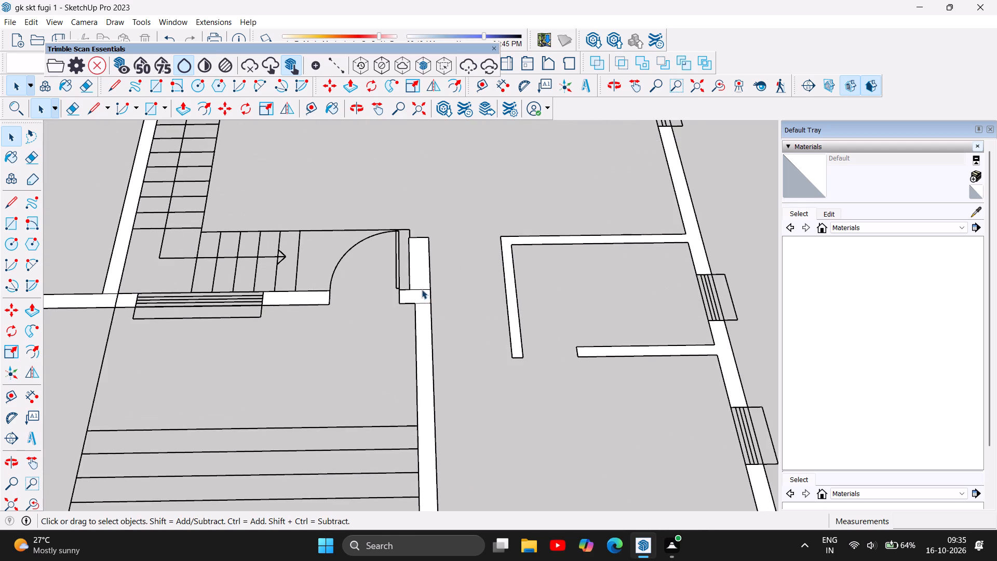
{"action": "scroll", "coordinate": [422, 289], "scroll_direction": "up", "scroll_amount": 4}
{"action": "left_click", "coordinate": [427, 309]}
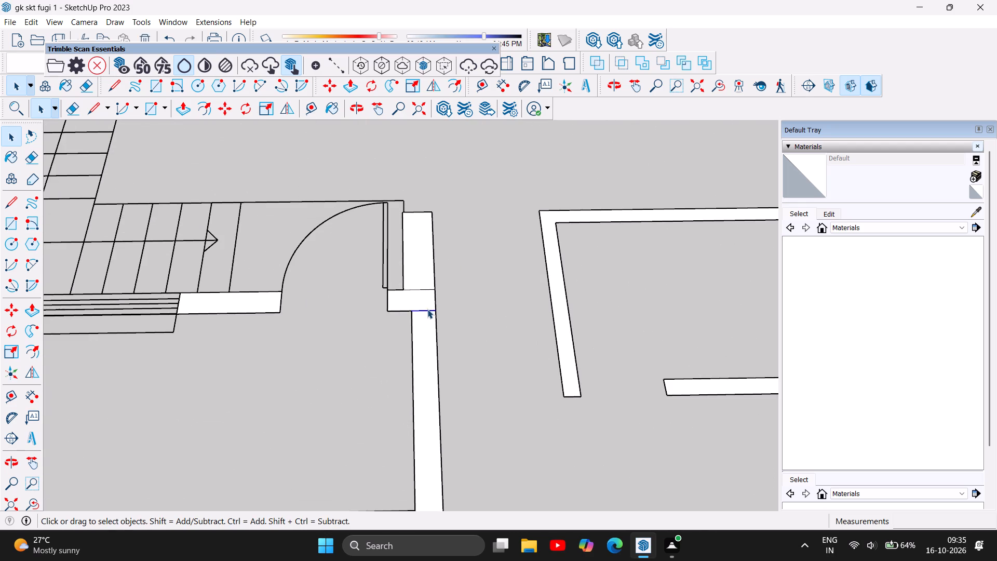
{"action": "key", "text": "Delete"}
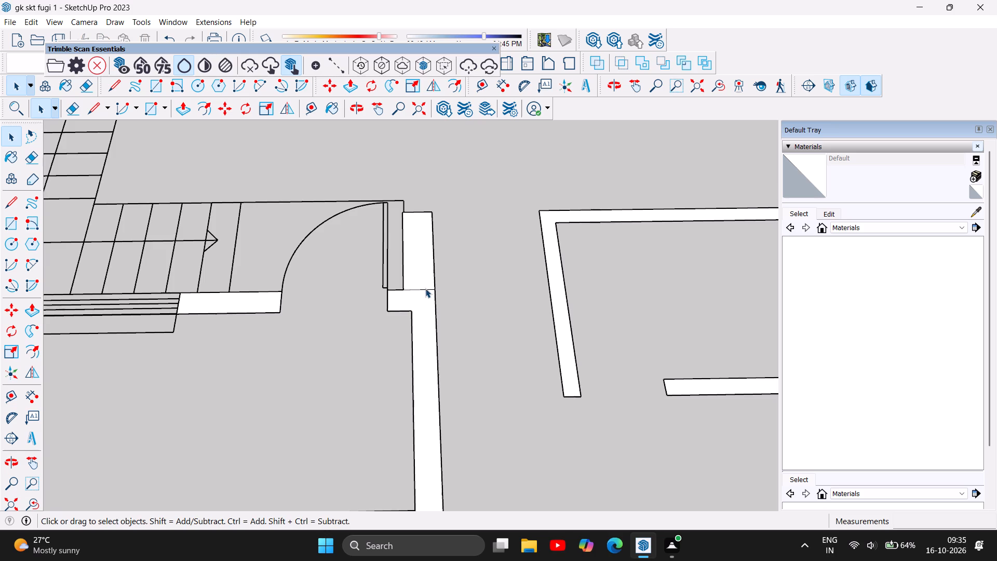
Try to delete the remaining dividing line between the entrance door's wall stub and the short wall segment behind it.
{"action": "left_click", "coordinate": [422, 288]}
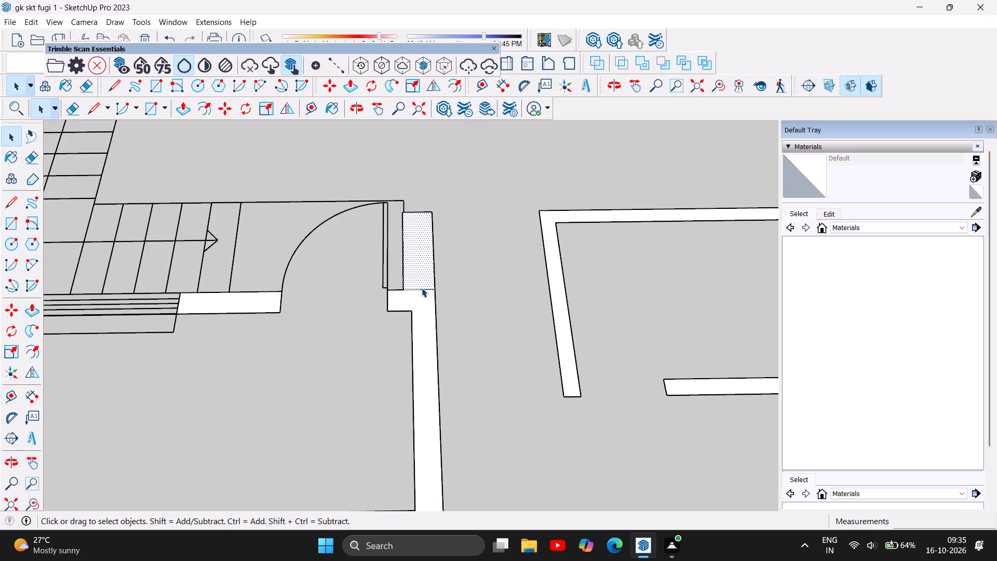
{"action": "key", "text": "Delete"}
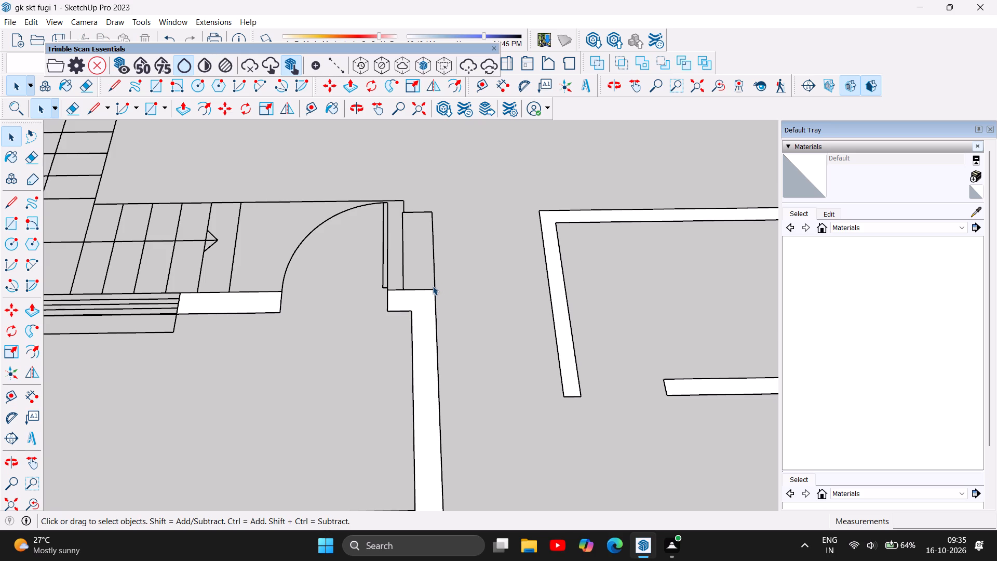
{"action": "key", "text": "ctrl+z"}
Delete only the dividing line between the entrance door's wall stub and the short wall segment behind it.
{"action": "left_click", "coordinate": [426, 289]}
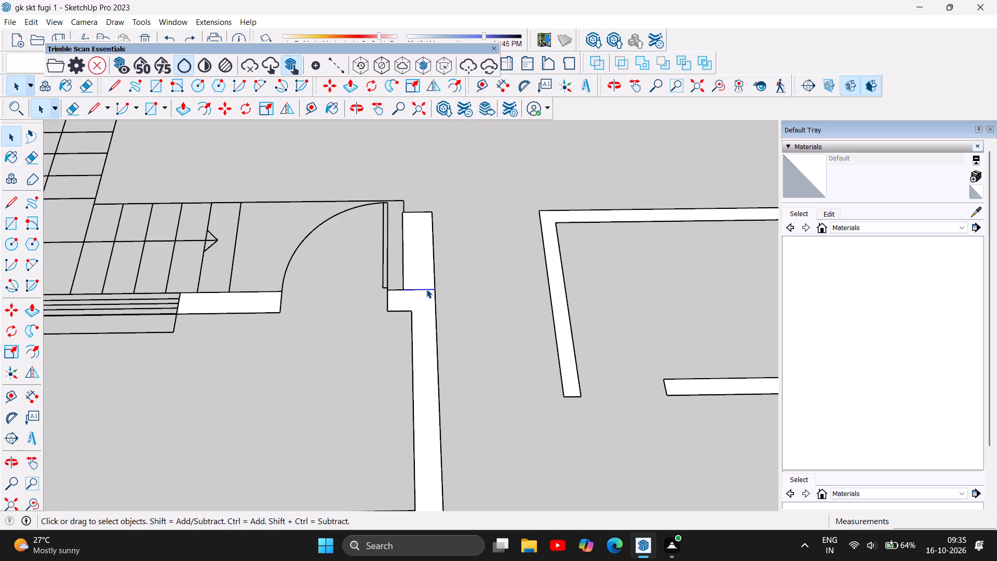
{"action": "key", "text": "Delete"}
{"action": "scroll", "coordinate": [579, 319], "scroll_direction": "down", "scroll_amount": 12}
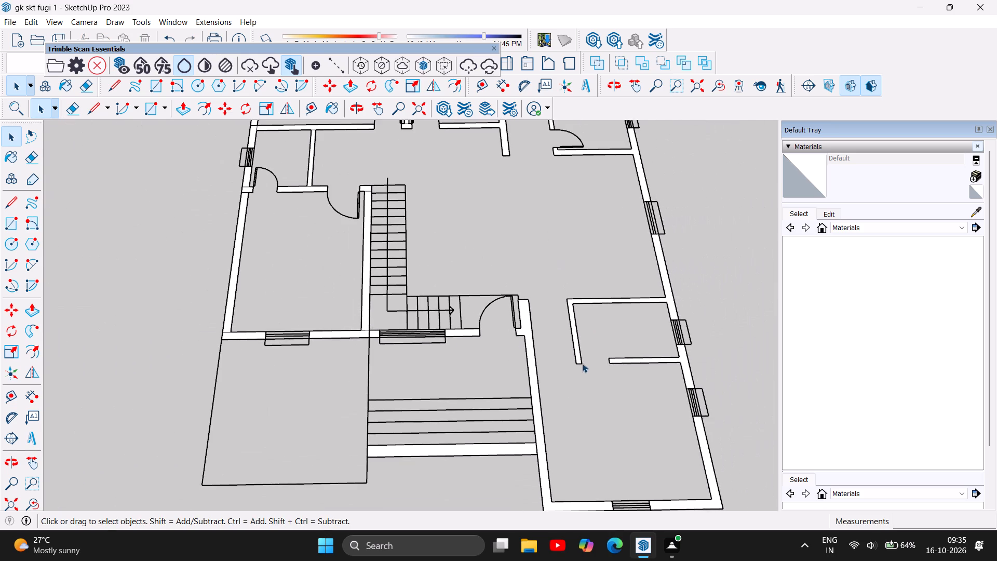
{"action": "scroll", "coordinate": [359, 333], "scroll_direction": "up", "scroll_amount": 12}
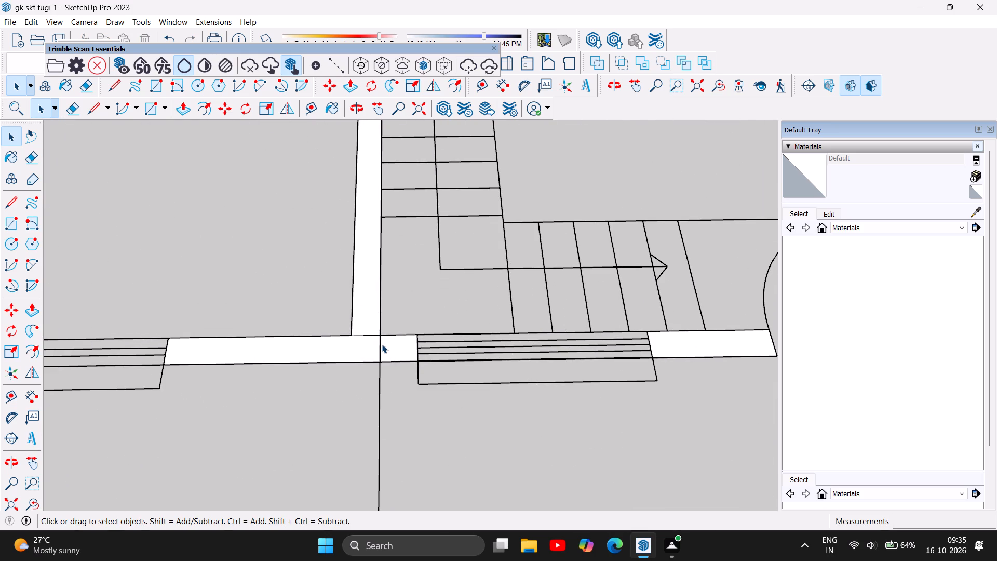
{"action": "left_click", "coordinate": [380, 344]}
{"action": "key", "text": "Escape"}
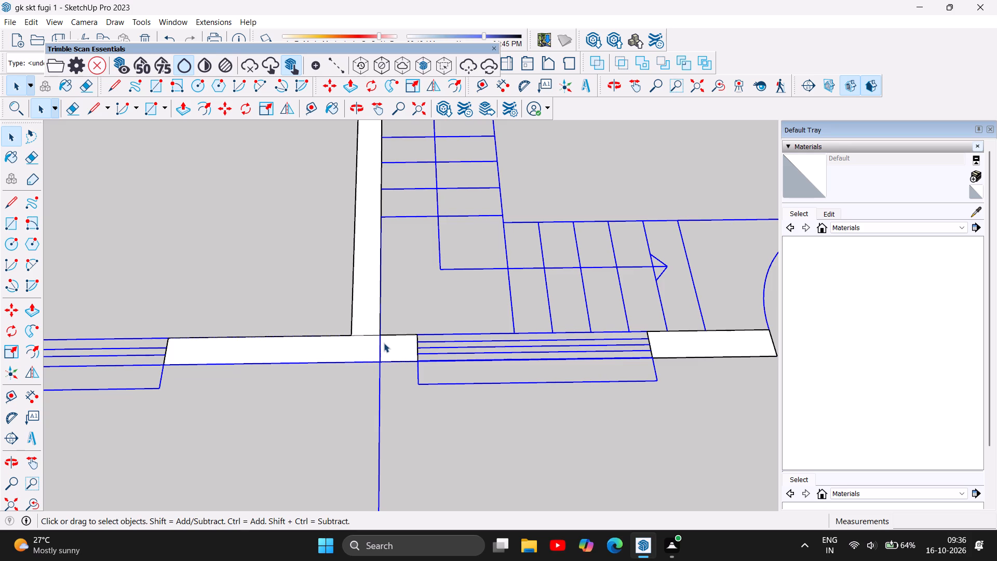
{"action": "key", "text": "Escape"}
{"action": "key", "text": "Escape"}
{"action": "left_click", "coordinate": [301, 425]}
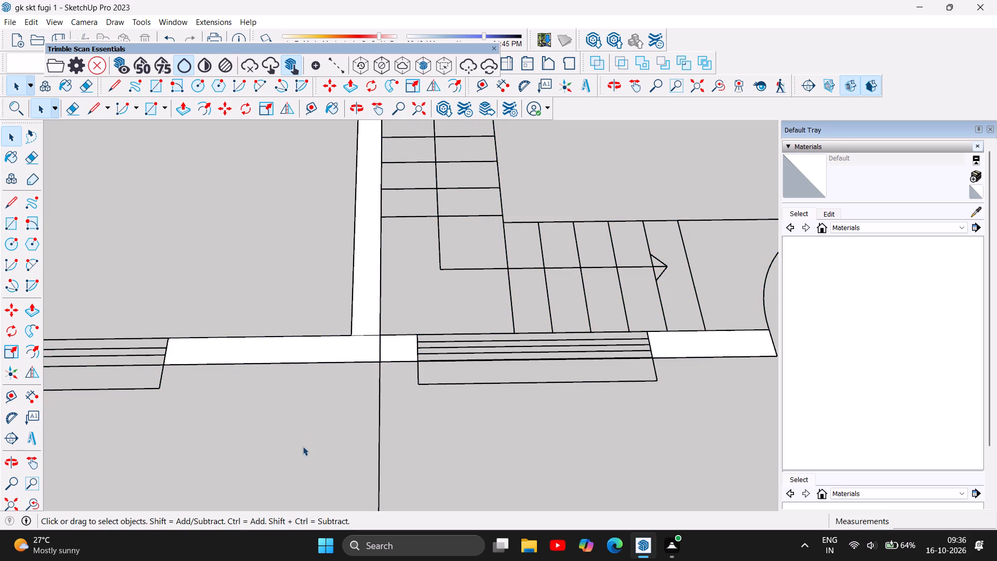
Delete the dividing line where the long wall beside the staircase meets the front wall between the two windows.
{"action": "scroll", "coordinate": [348, 456], "scroll_direction": "down", "scroll_amount": 11}
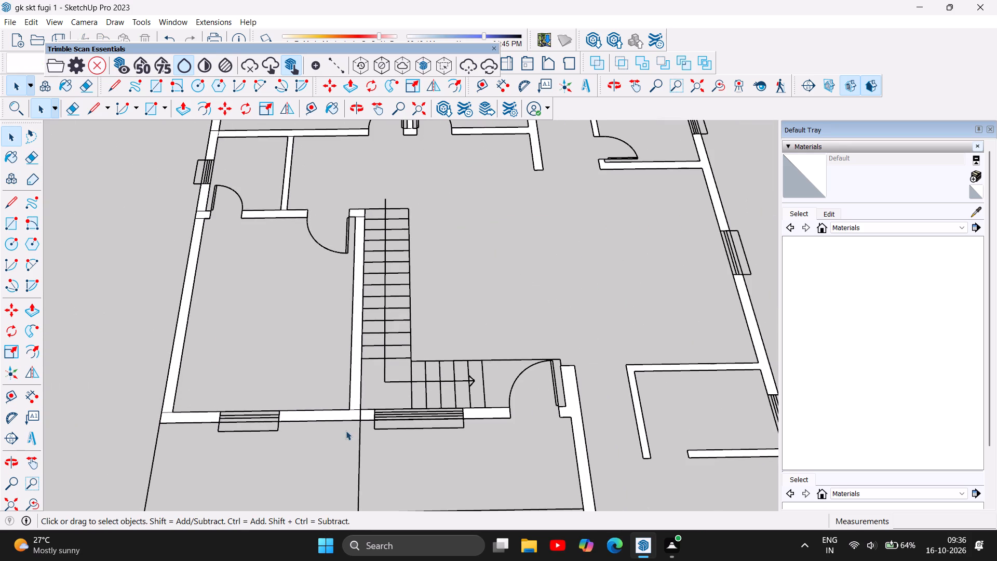
{"action": "scroll", "coordinate": [355, 404], "scroll_direction": "up", "scroll_amount": 9}
{"action": "left_click", "coordinate": [357, 413]}
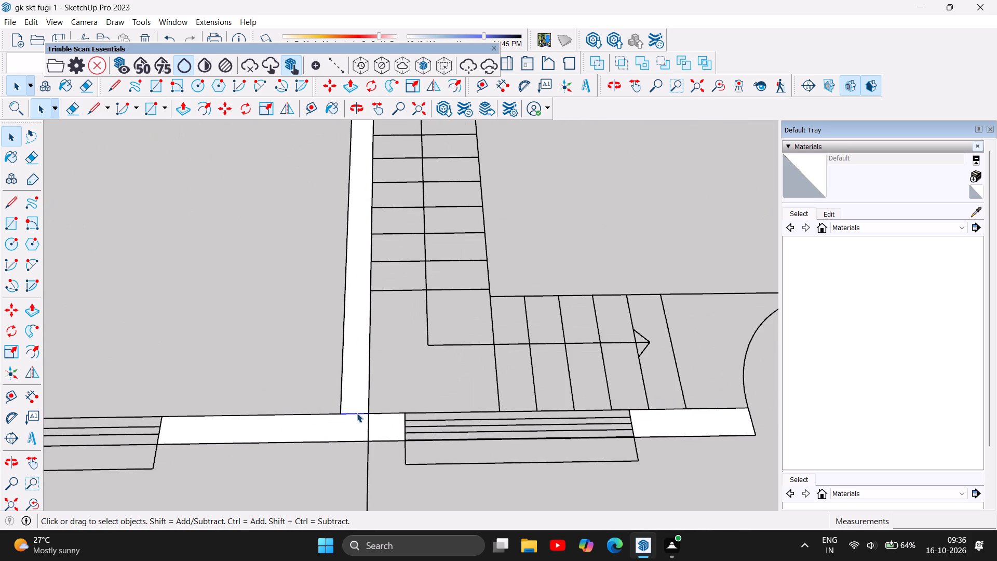
{"action": "key", "text": "Delete"}
Delete the dividing line between the long staircase wall and the short door stub at its far end.
{"action": "scroll", "coordinate": [396, 426], "scroll_direction": "down", "scroll_amount": 2}
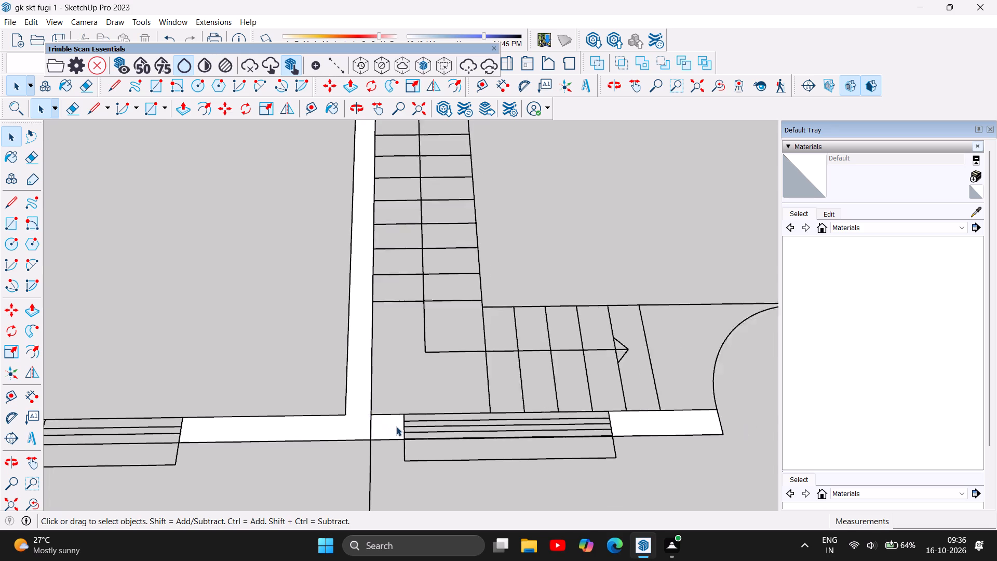
{"action": "scroll", "coordinate": [396, 426], "scroll_direction": "down", "scroll_amount": 4}
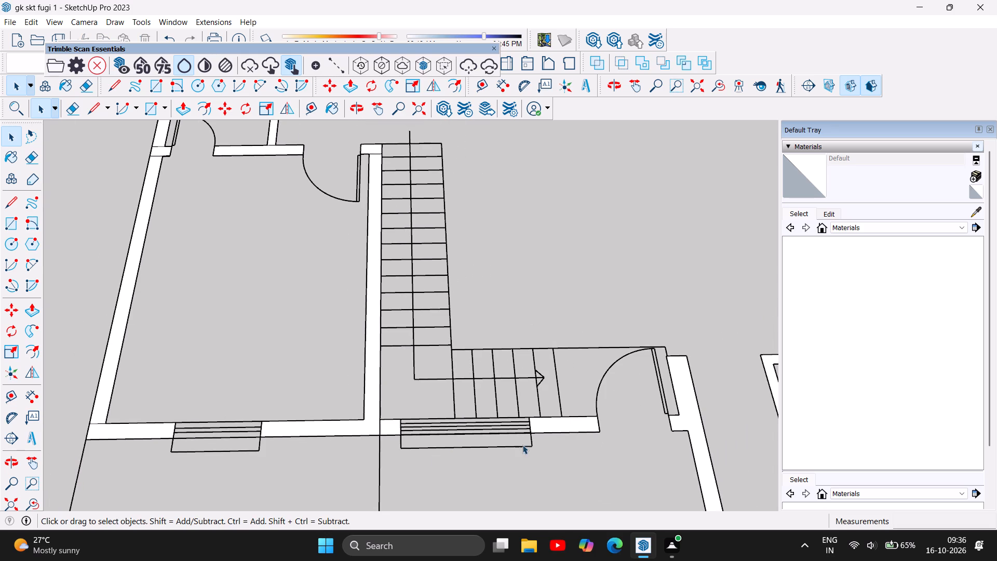
{"action": "scroll", "coordinate": [504, 490], "scroll_direction": "down", "scroll_amount": 4}
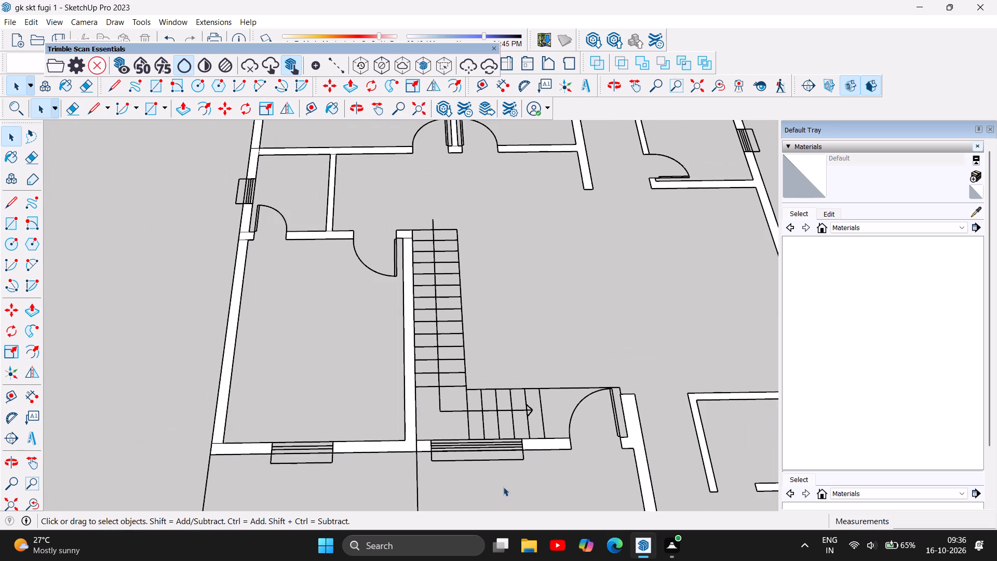
{"action": "scroll", "coordinate": [365, 491], "scroll_direction": "down", "scroll_amount": 2}
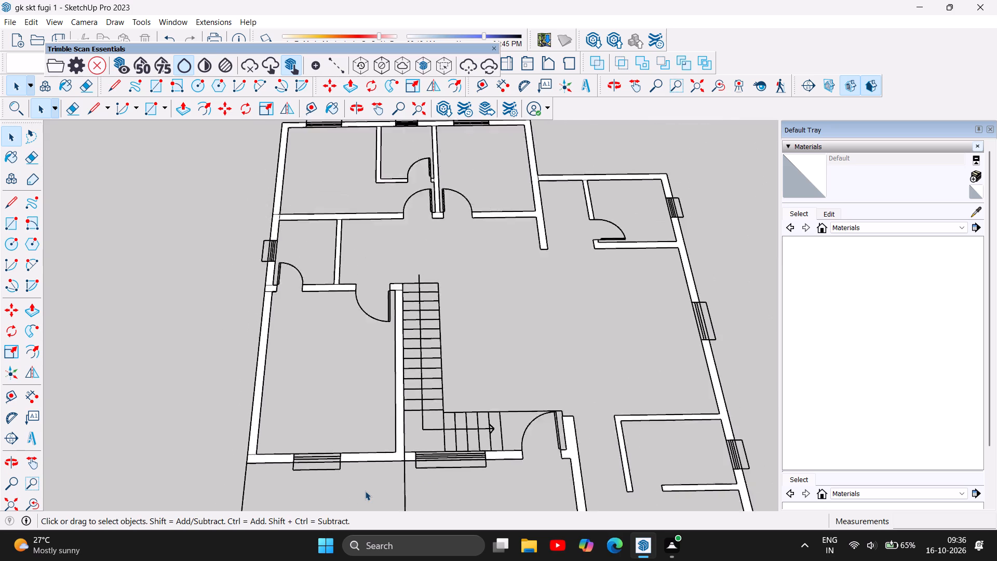
{"action": "scroll", "coordinate": [365, 491], "scroll_direction": "down", "scroll_amount": 3}
{"action": "scroll", "coordinate": [390, 302], "scroll_direction": "up", "scroll_amount": 5}
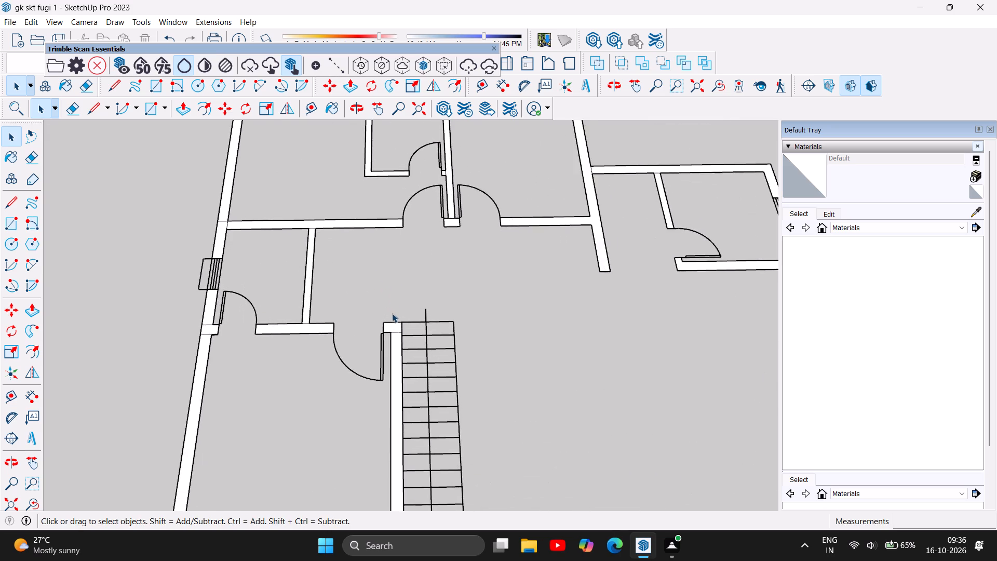
{"action": "scroll", "coordinate": [392, 313], "scroll_direction": "up", "scroll_amount": 5}
{"action": "left_click", "coordinate": [398, 343]}
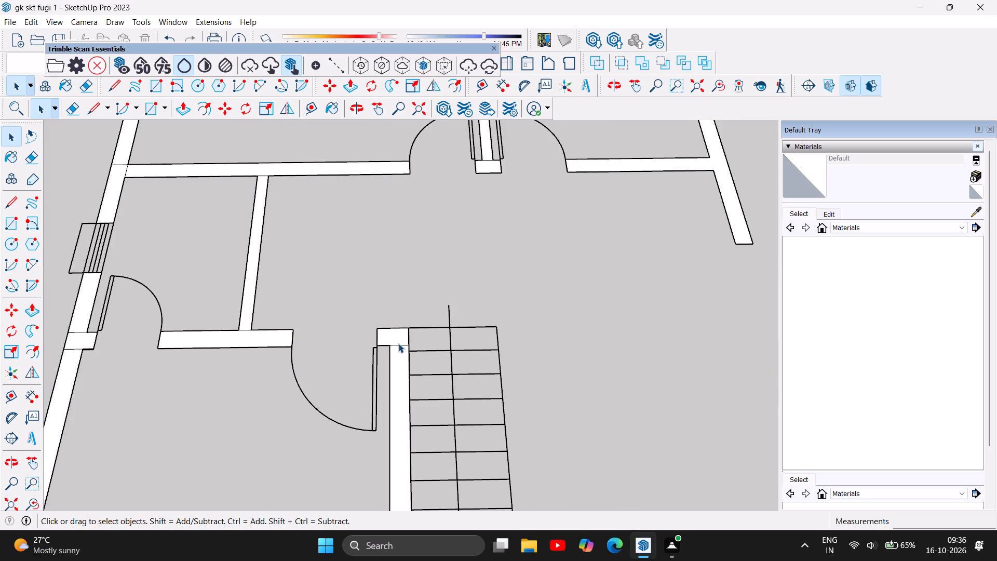
{"action": "left_click", "coordinate": [405, 280]}
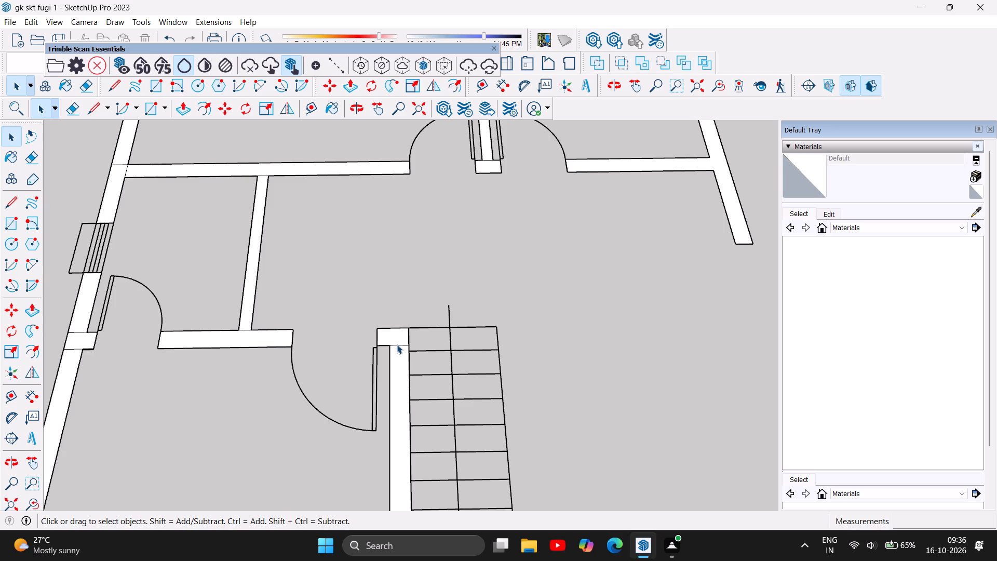
{"action": "left_click", "coordinate": [397, 344]}
{"action": "key", "text": "Delete"}
Delete the dividing line at the front outer corner of the room beside the staircase, joining its side and front walls.
{"action": "scroll", "coordinate": [379, 468], "scroll_direction": "down", "scroll_amount": 5}
{"action": "scroll", "coordinate": [526, 354], "scroll_direction": "down", "scroll_amount": 3}
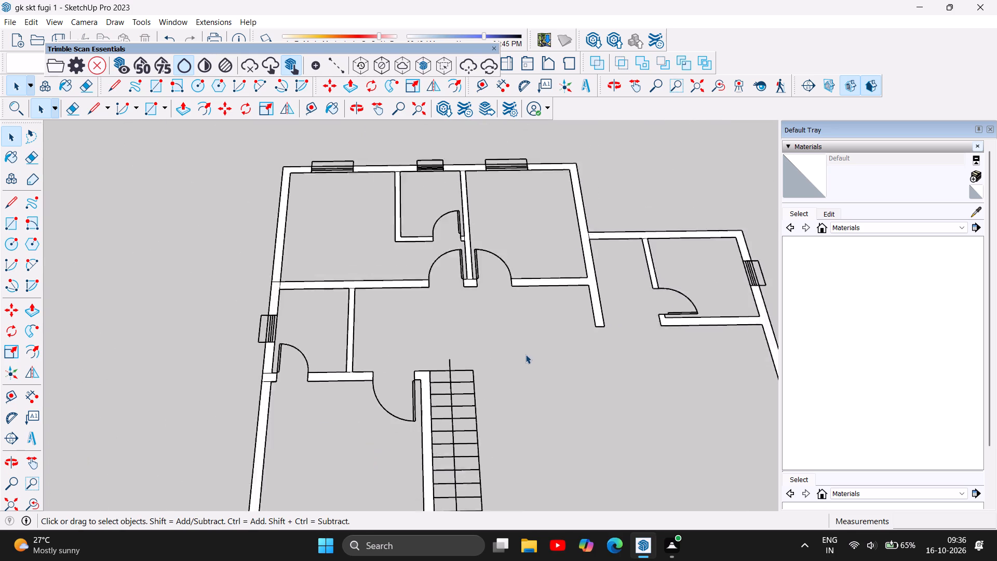
{"action": "scroll", "coordinate": [526, 354], "scroll_direction": "down", "scroll_amount": 2}
{"action": "scroll", "coordinate": [447, 333], "scroll_direction": "down", "scroll_amount": 5}
{"action": "scroll", "coordinate": [366, 453], "scroll_direction": "up", "scroll_amount": 5}
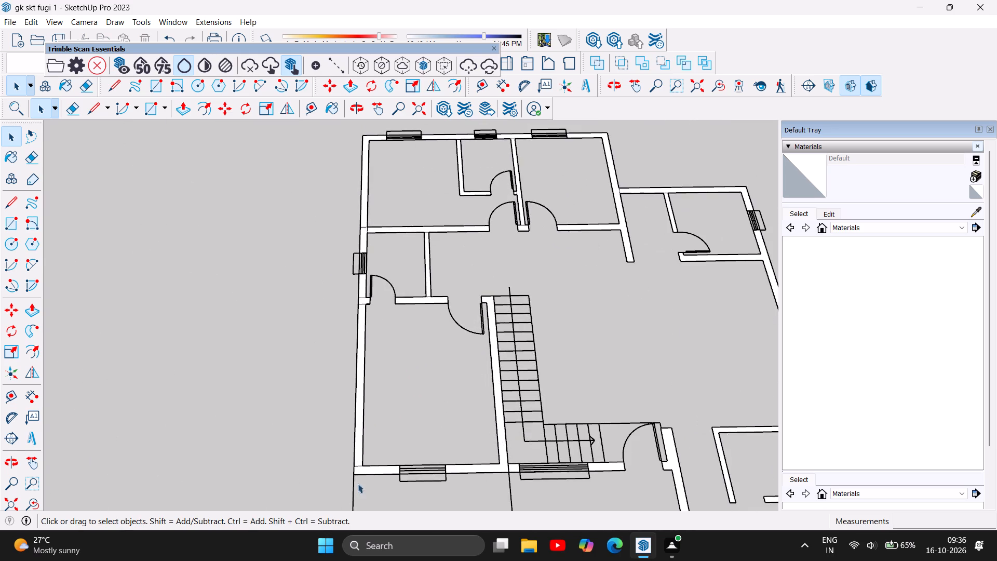
{"action": "scroll", "coordinate": [363, 473], "scroll_direction": "up", "scroll_amount": 15}
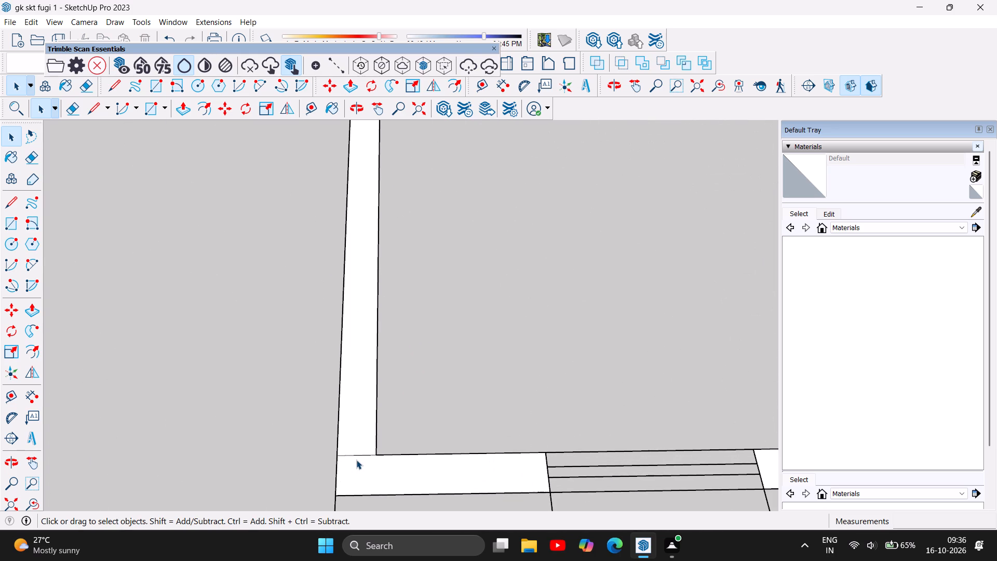
{"action": "left_click", "coordinate": [357, 454]}
{"action": "key", "text": "Delete"}
Delete both dividing lines across the outer side wall at the small room's door stub.
{"action": "scroll", "coordinate": [364, 471], "scroll_direction": "down", "scroll_amount": 5}
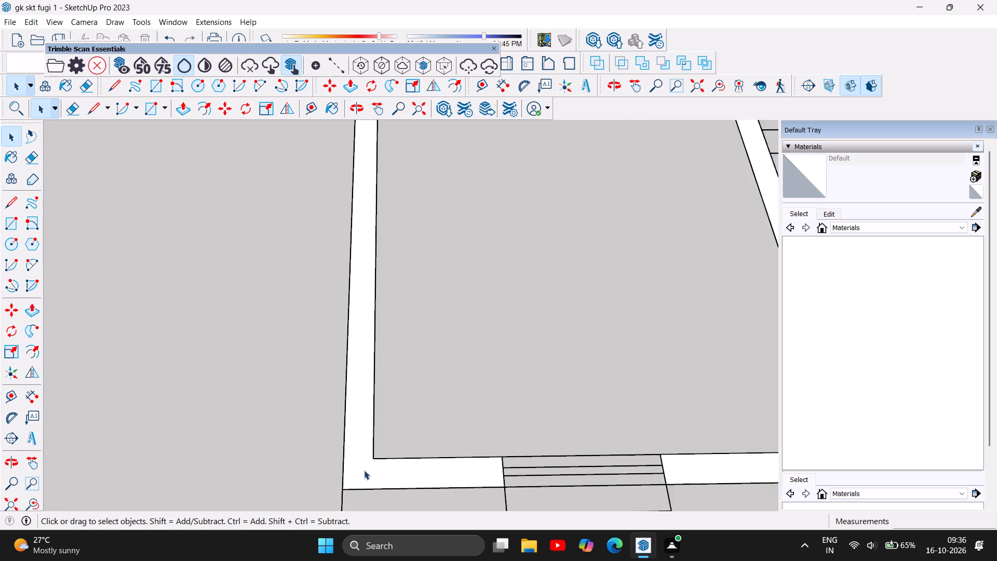
{"action": "scroll", "coordinate": [364, 470], "scroll_direction": "down", "scroll_amount": 12}
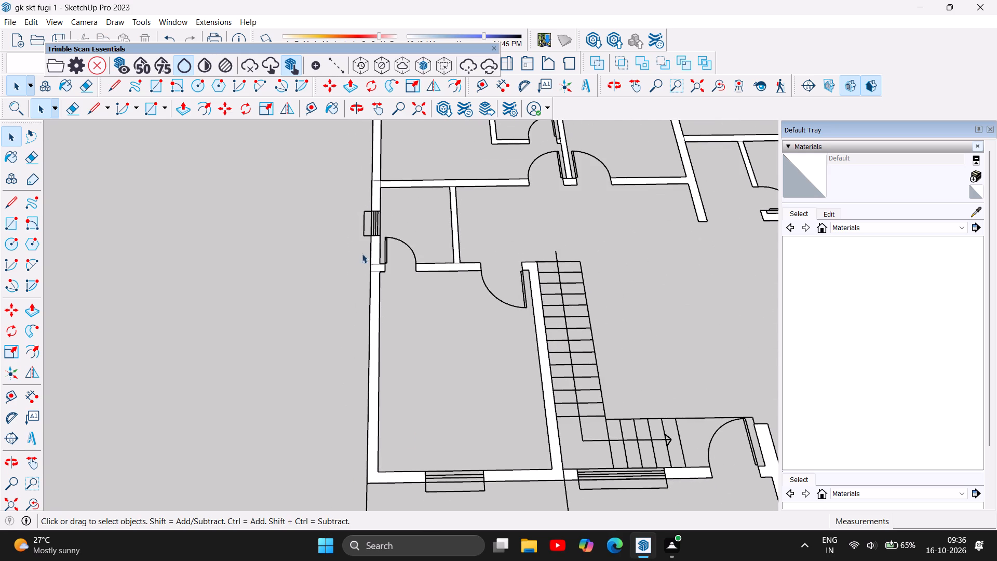
{"action": "scroll", "coordinate": [385, 268], "scroll_direction": "up", "scroll_amount": 17}
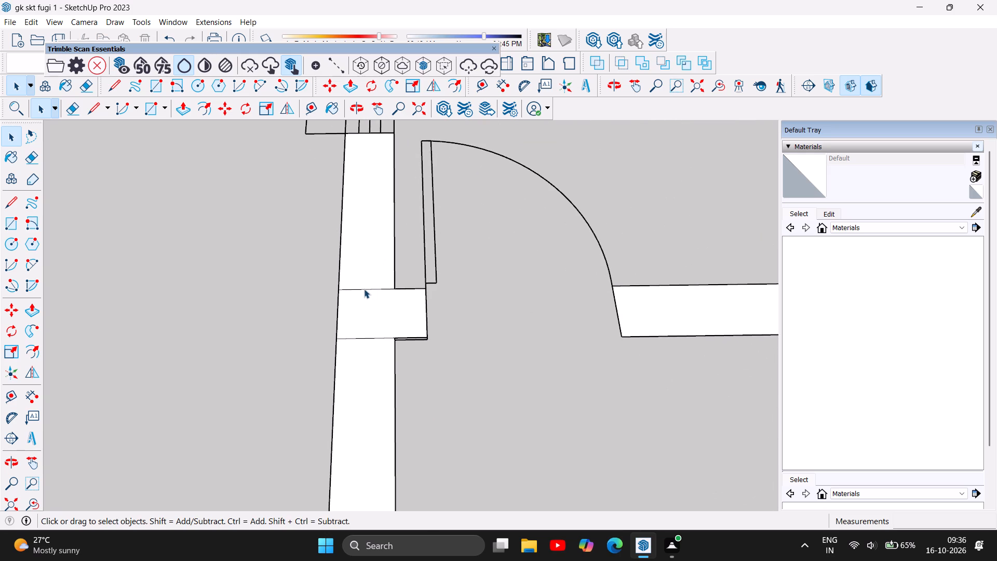
{"action": "left_click", "coordinate": [361, 288]}
{"action": "key", "text": "Delete"}
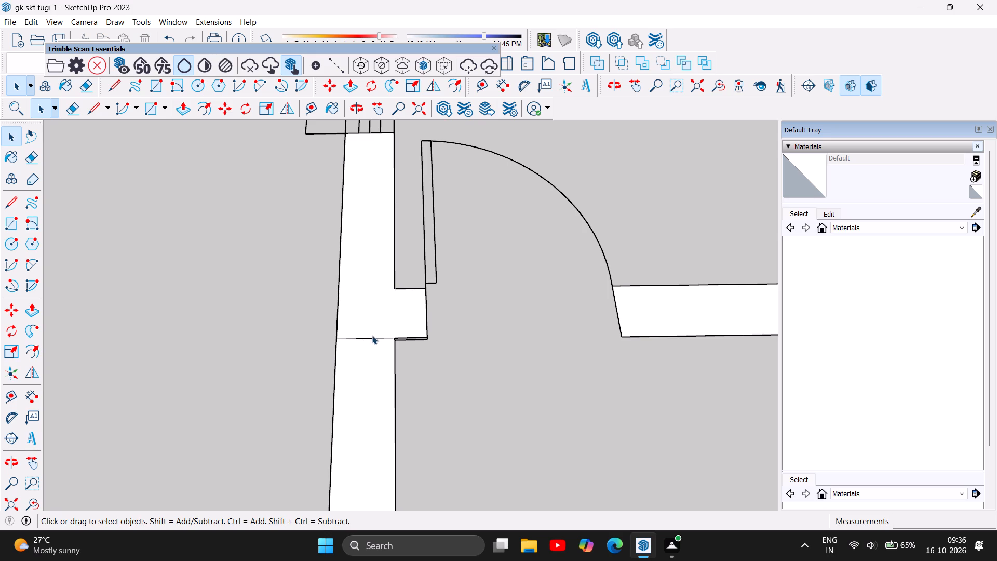
{"action": "left_click", "coordinate": [367, 335]}
{"action": "double_click", "coordinate": [464, 394]}
{"action": "left_click", "coordinate": [369, 338]}
{"action": "key", "text": "Delete"}
Examine the narrow strip along the small room's door stub and check the whole plan for remaining dividing lines.
{"action": "scroll", "coordinate": [334, 376], "scroll_direction": "down", "scroll_amount": 5}
{"action": "scroll", "coordinate": [379, 351], "scroll_direction": "up", "scroll_amount": 5}
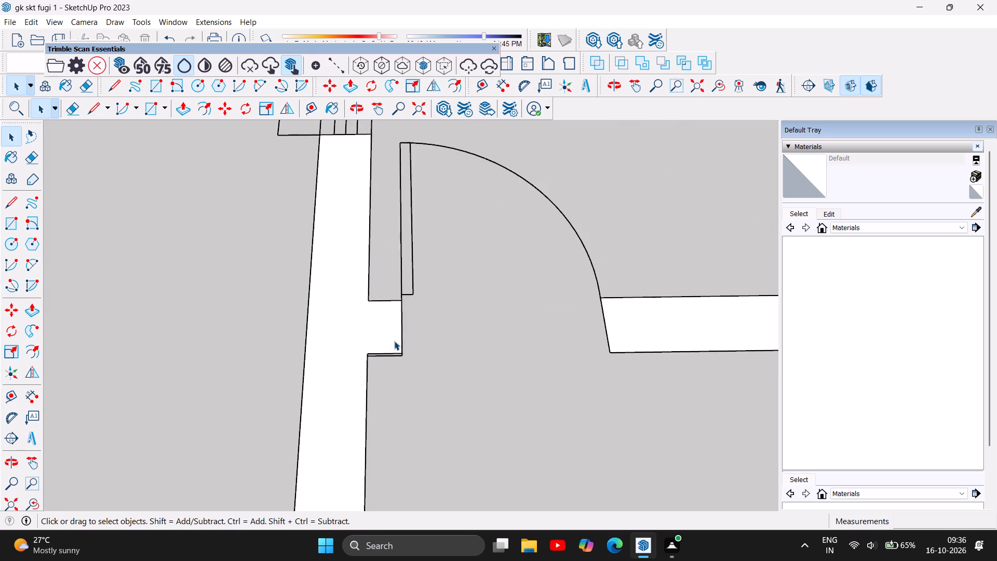
{"action": "scroll", "coordinate": [394, 340], "scroll_direction": "up", "scroll_amount": 13}
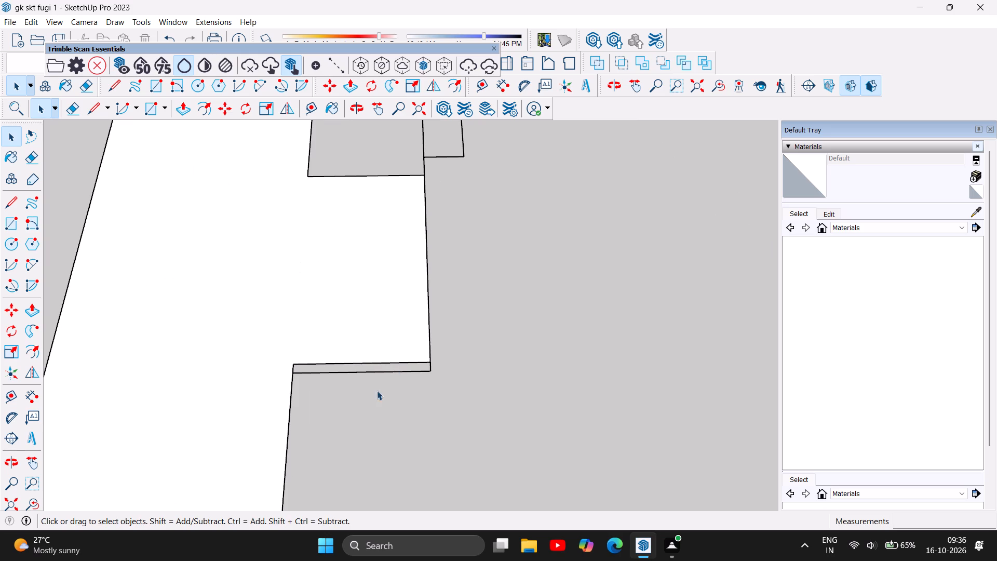
{"action": "scroll", "coordinate": [370, 393], "scroll_direction": "down", "scroll_amount": 14}
{"action": "scroll", "coordinate": [365, 391], "scroll_direction": "down", "scroll_amount": 7}
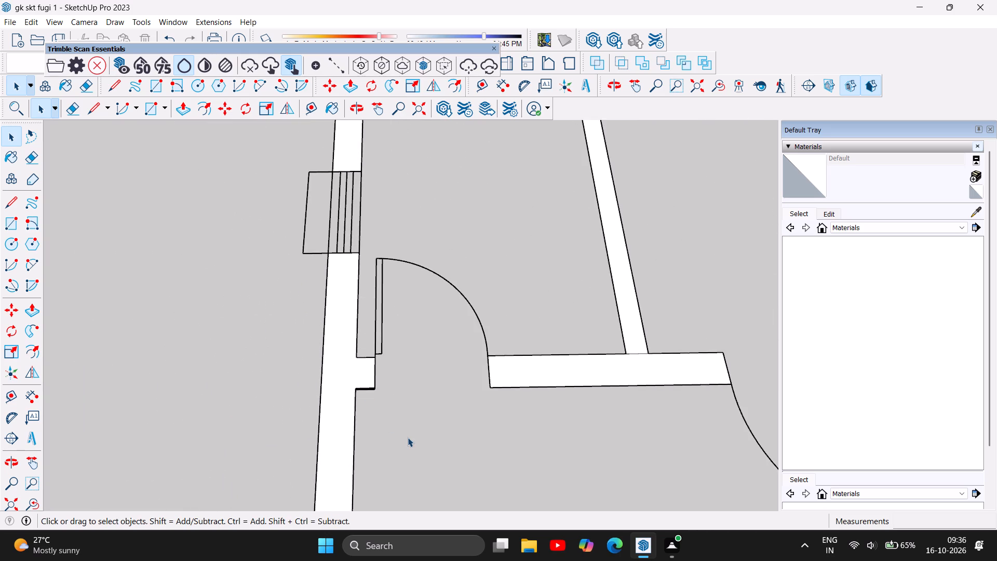
{"action": "scroll", "coordinate": [408, 437], "scroll_direction": "down", "scroll_amount": 7}
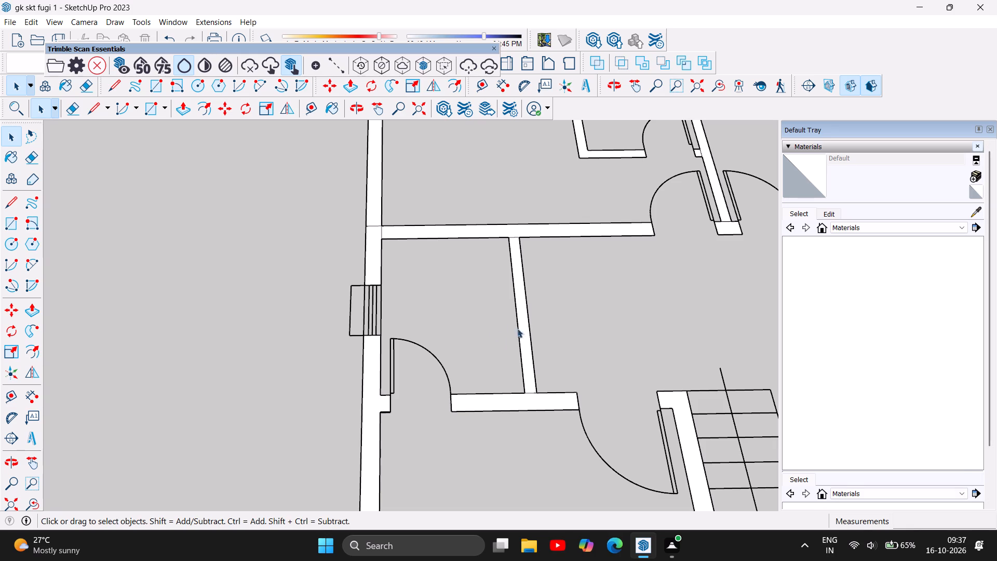
{"action": "scroll", "coordinate": [326, 367], "scroll_direction": "down", "scroll_amount": 11}
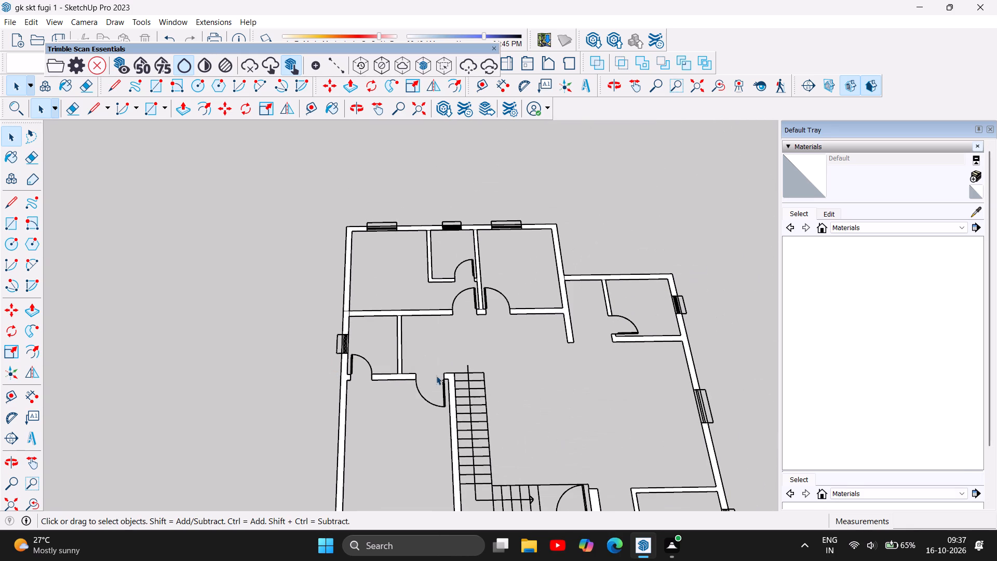
{"action": "scroll", "coordinate": [417, 314], "scroll_direction": "down", "scroll_amount": 6}
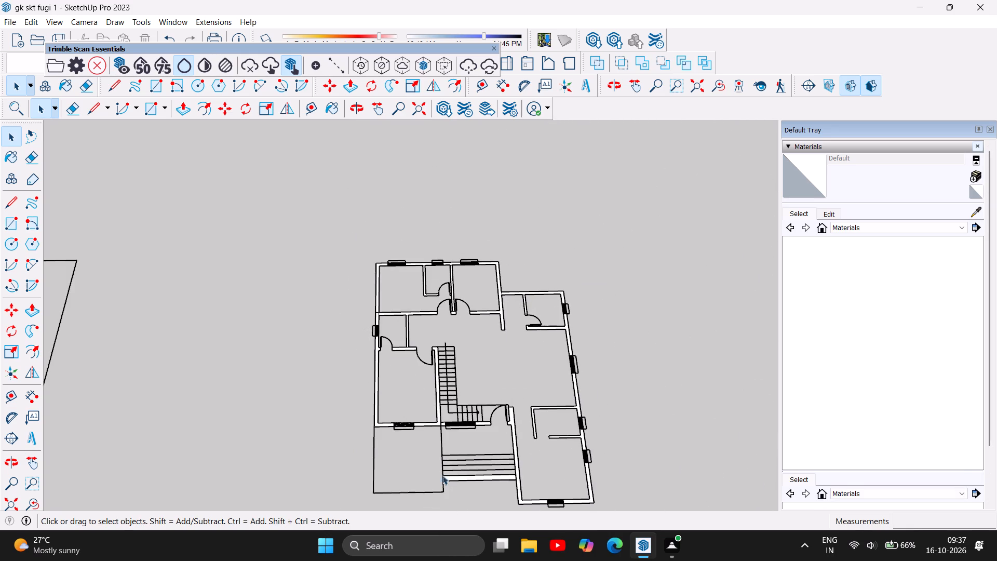
Delete the two dividing lines where the cross wall behind the small room meets the outer side wall.
{"action": "scroll", "coordinate": [367, 363], "scroll_direction": "up", "scroll_amount": 9}
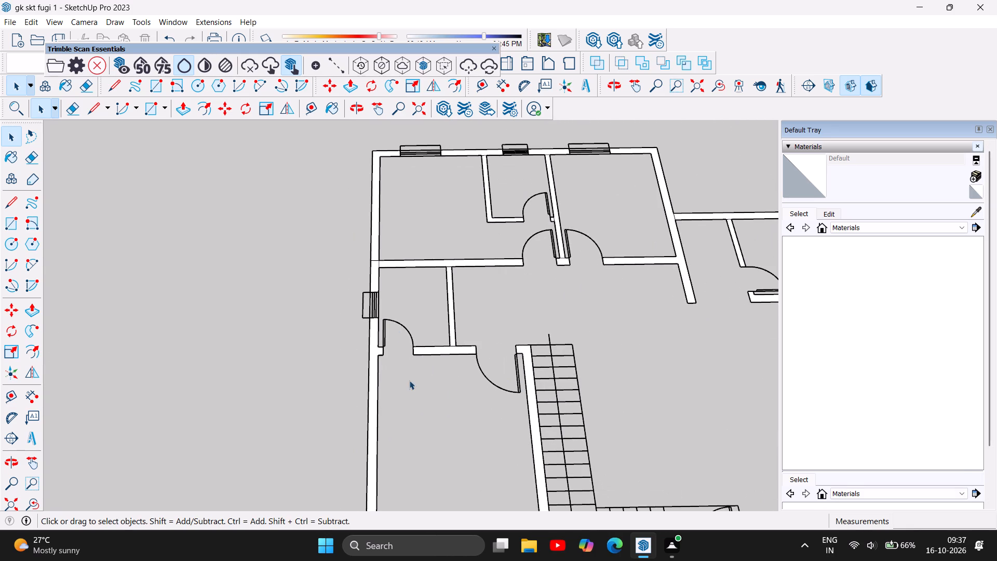
{"action": "scroll", "coordinate": [394, 379], "scroll_direction": "down", "scroll_amount": 4}
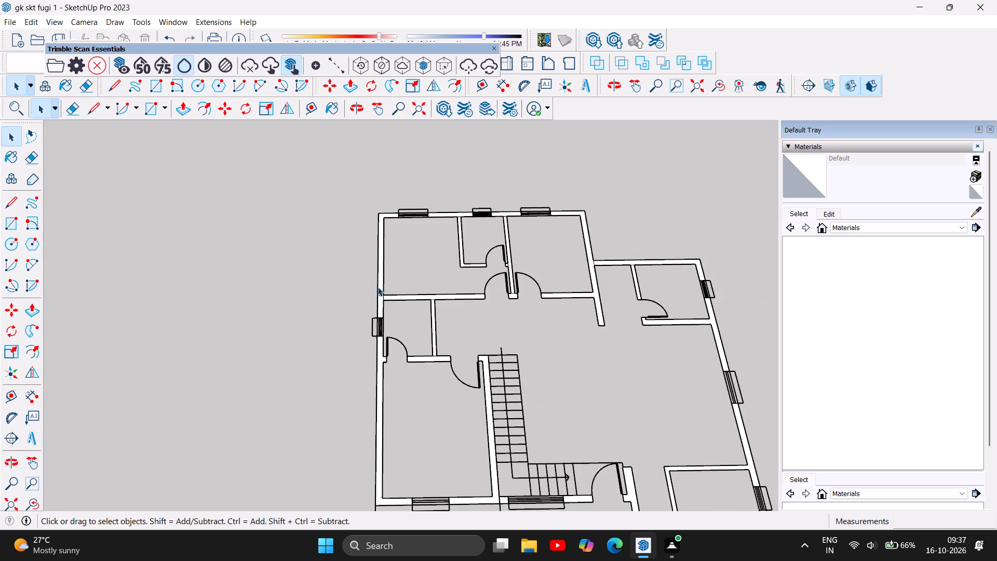
{"action": "scroll", "coordinate": [378, 287], "scroll_direction": "up", "scroll_amount": 14}
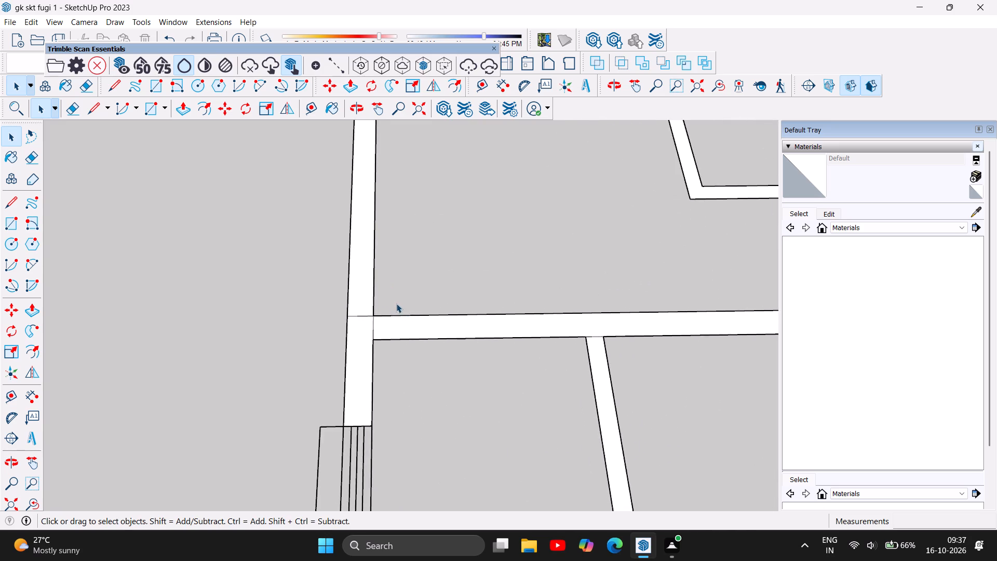
{"action": "scroll", "coordinate": [390, 302], "scroll_direction": "up", "scroll_amount": 4}
{"action": "left_click", "coordinate": [353, 323]}
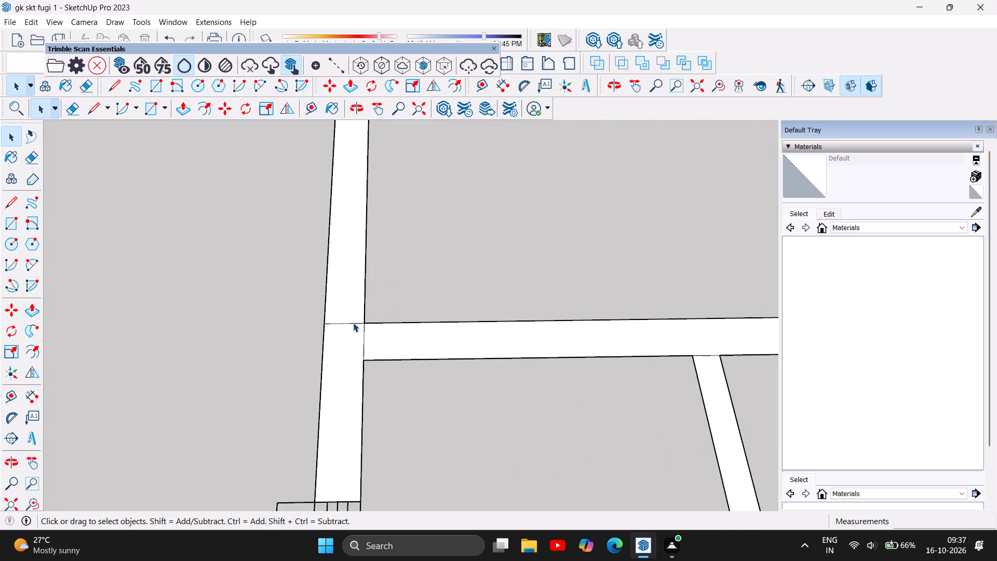
{"action": "key", "text": "Delete"}
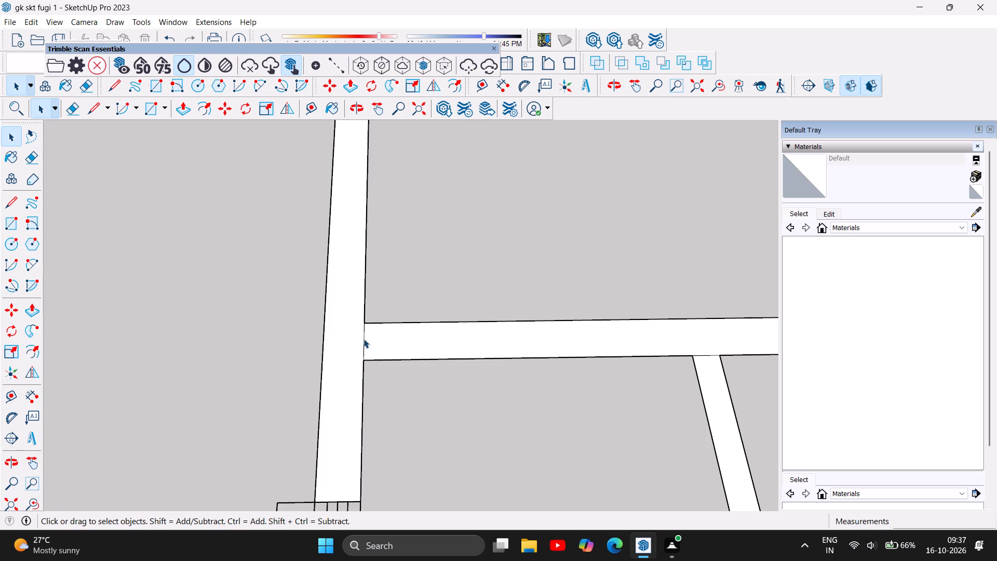
{"action": "left_click", "coordinate": [363, 339]}
{"action": "key", "text": "Delete"}
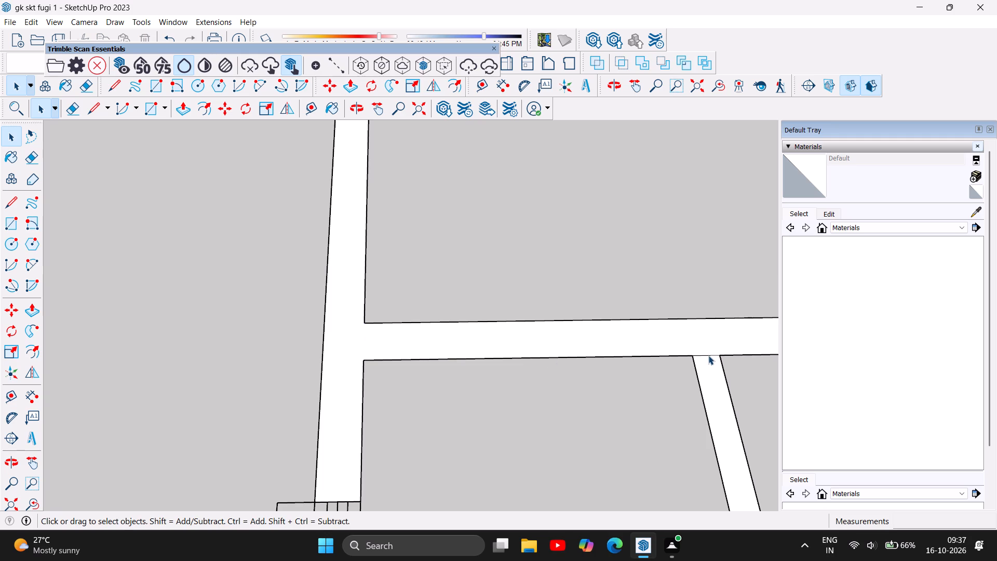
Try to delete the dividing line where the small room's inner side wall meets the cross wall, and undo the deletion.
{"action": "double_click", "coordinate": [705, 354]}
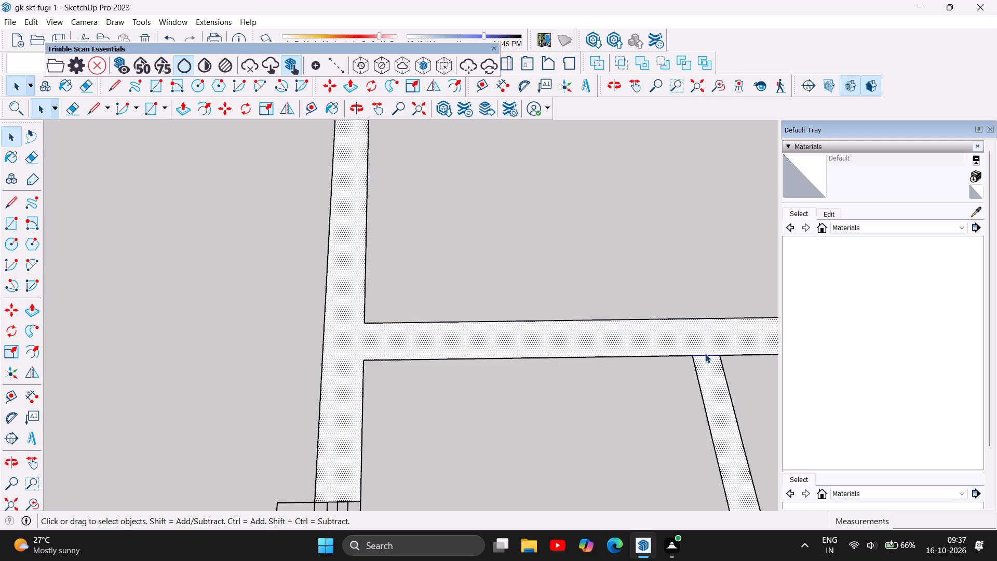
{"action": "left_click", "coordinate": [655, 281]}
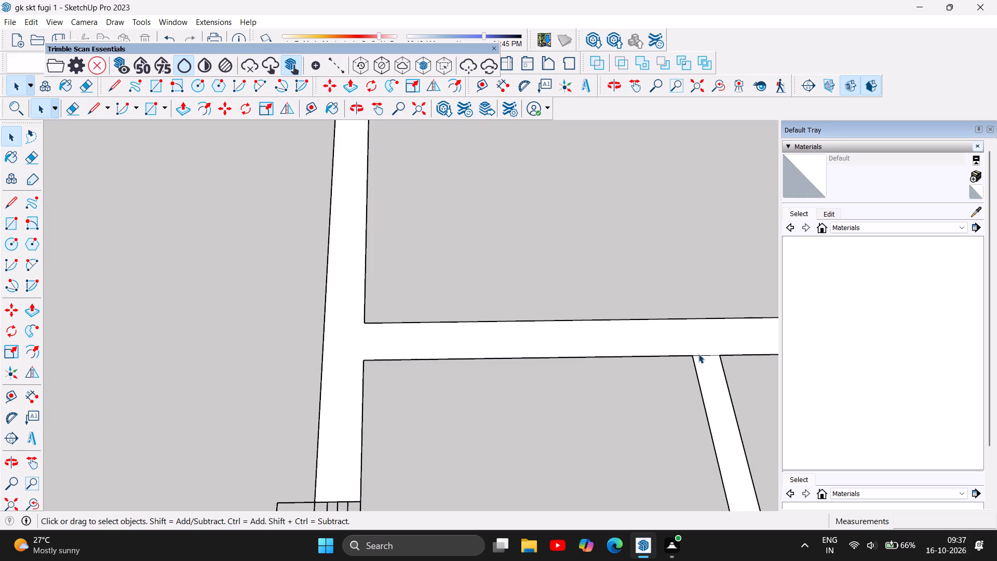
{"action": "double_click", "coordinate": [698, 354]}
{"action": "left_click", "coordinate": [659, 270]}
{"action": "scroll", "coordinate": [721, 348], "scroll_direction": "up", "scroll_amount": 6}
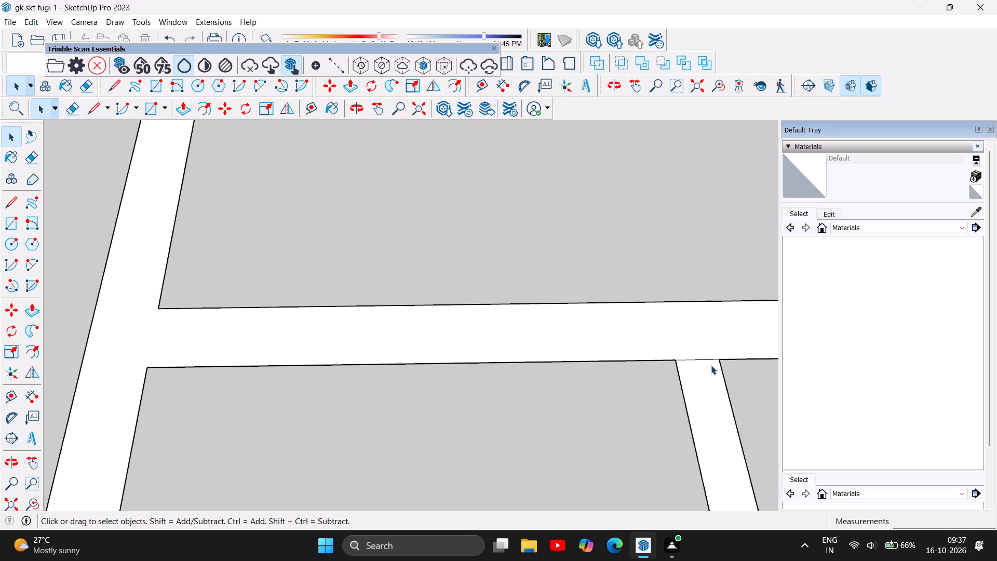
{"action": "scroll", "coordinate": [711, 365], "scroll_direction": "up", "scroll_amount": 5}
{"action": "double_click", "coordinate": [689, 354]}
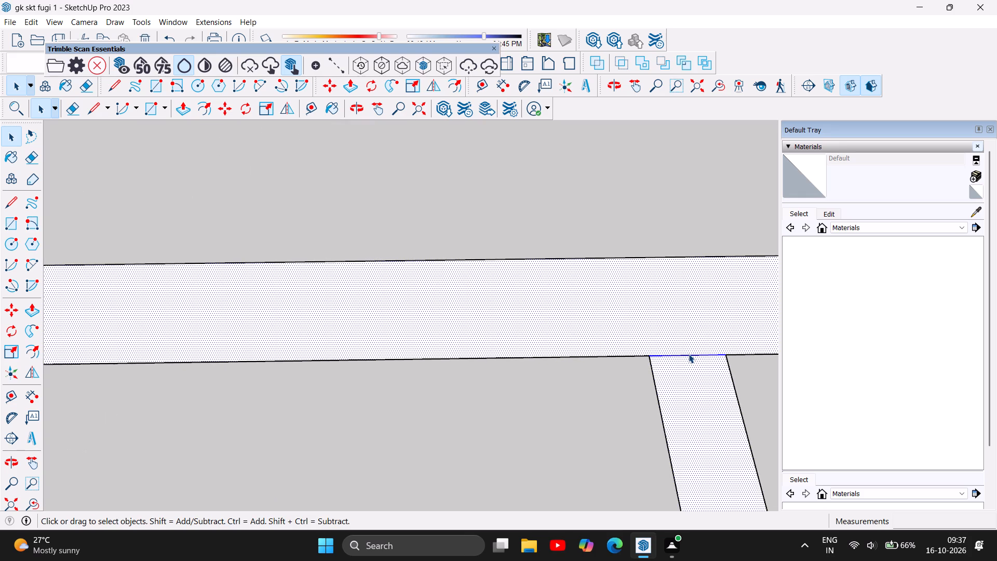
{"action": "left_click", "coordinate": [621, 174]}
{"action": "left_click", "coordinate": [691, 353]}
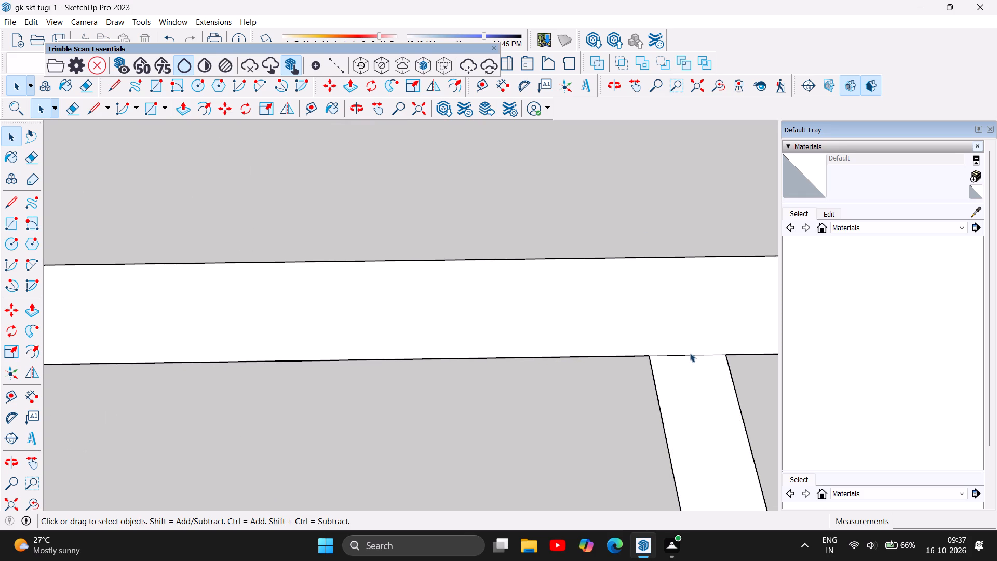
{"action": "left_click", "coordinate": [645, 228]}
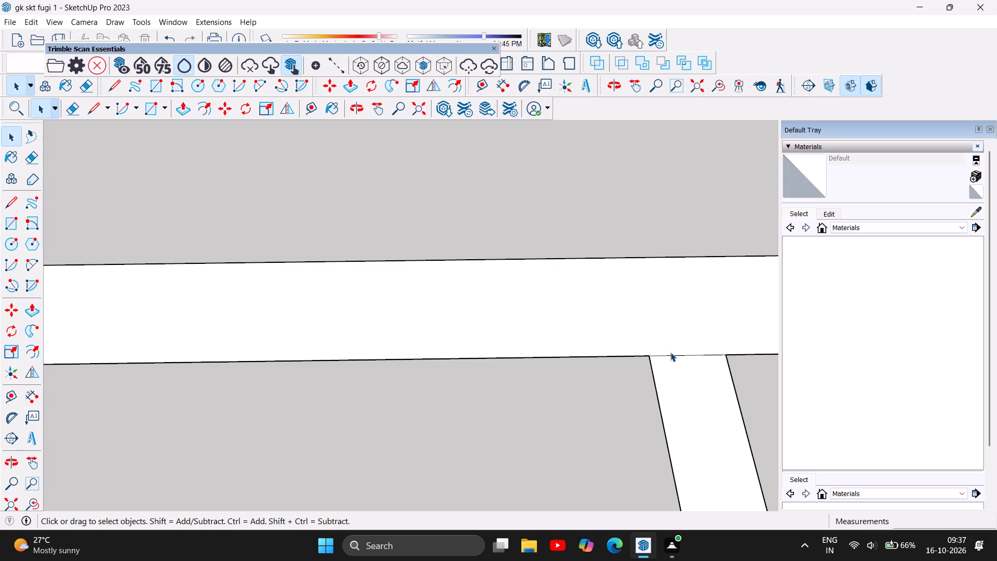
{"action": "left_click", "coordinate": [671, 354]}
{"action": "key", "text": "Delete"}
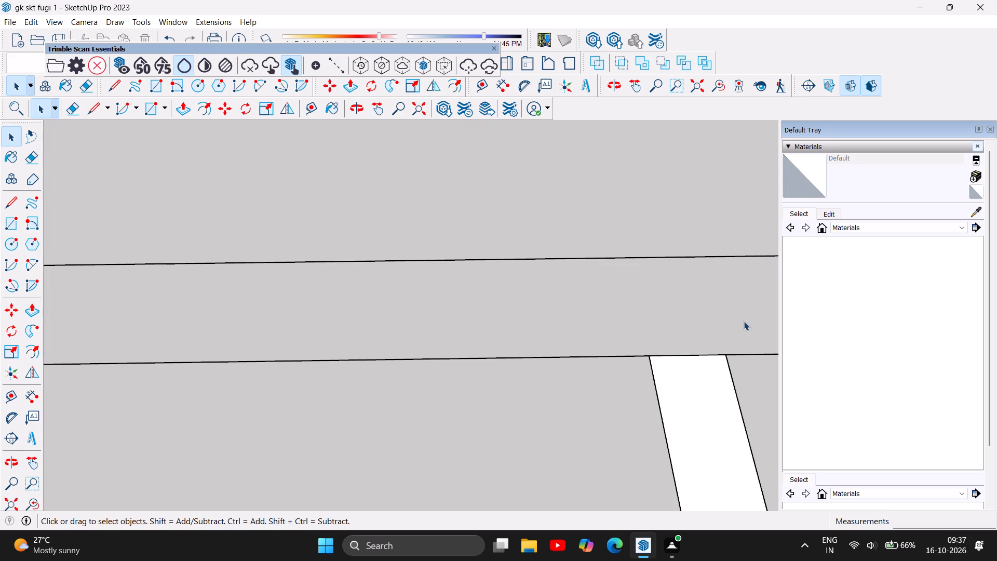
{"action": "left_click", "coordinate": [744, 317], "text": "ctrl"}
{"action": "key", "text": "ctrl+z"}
Delete the dividing line where the small room's inner side wall meets the cross wall behind it.
{"action": "scroll", "coordinate": [748, 347], "scroll_direction": "up", "scroll_amount": 4}
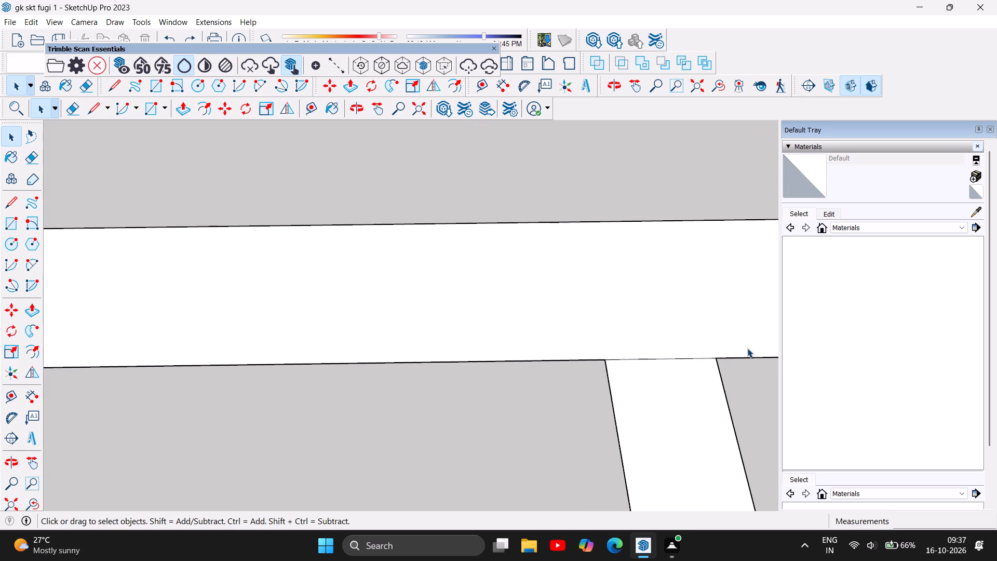
{"action": "scroll", "coordinate": [747, 348], "scroll_direction": "up", "scroll_amount": 7}
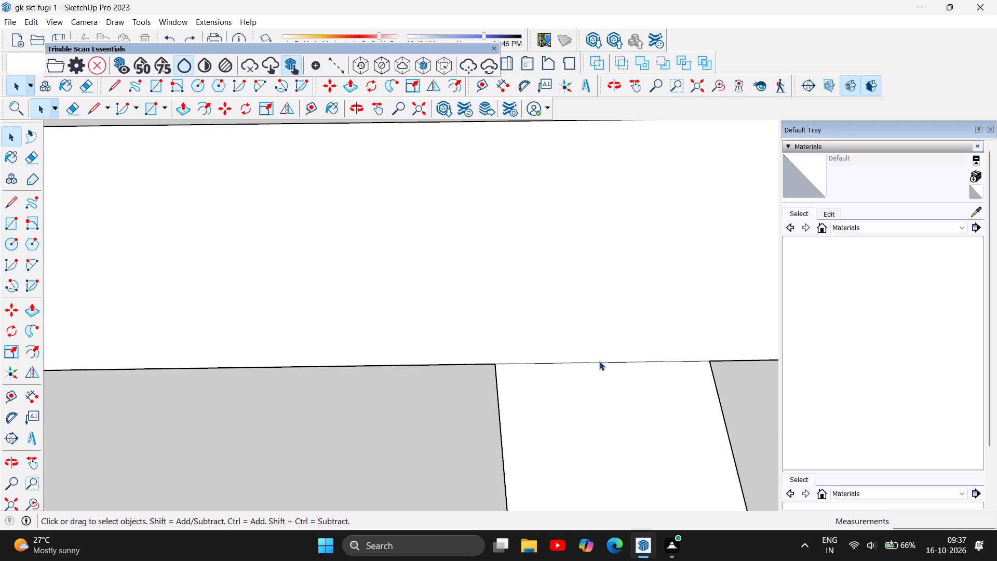
{"action": "left_click", "coordinate": [599, 361]}
{"action": "key", "text": "Delete"}
Delete the dividing line between the middle room's short door stub and the long partition wall beside it.
{"action": "scroll", "coordinate": [595, 355], "scroll_direction": "down", "scroll_amount": 3}
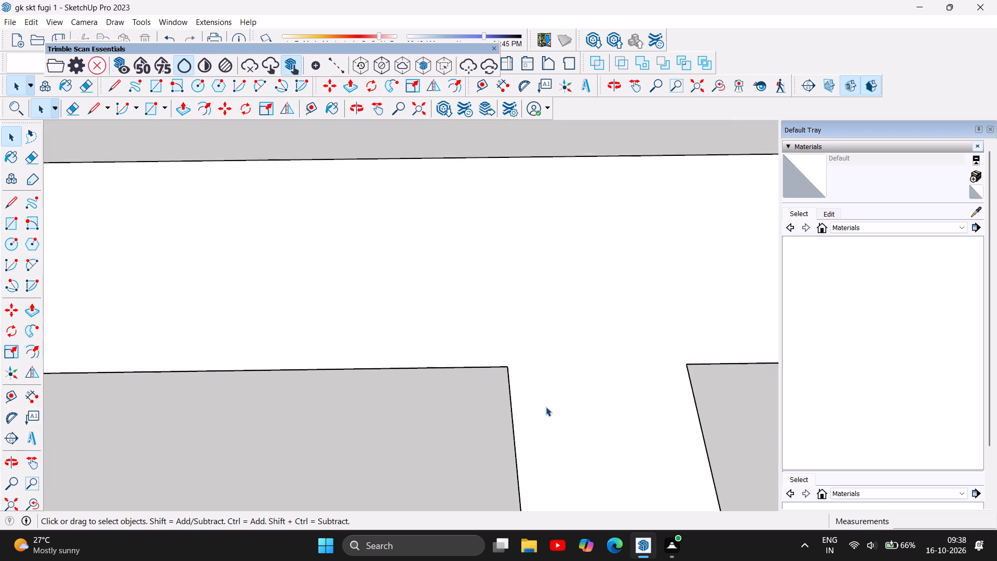
{"action": "scroll", "coordinate": [546, 407], "scroll_direction": "down", "scroll_amount": 4}
{"action": "scroll", "coordinate": [555, 360], "scroll_direction": "down", "scroll_amount": 20}
{"action": "scroll", "coordinate": [545, 352], "scroll_direction": "down", "scroll_amount": 14}
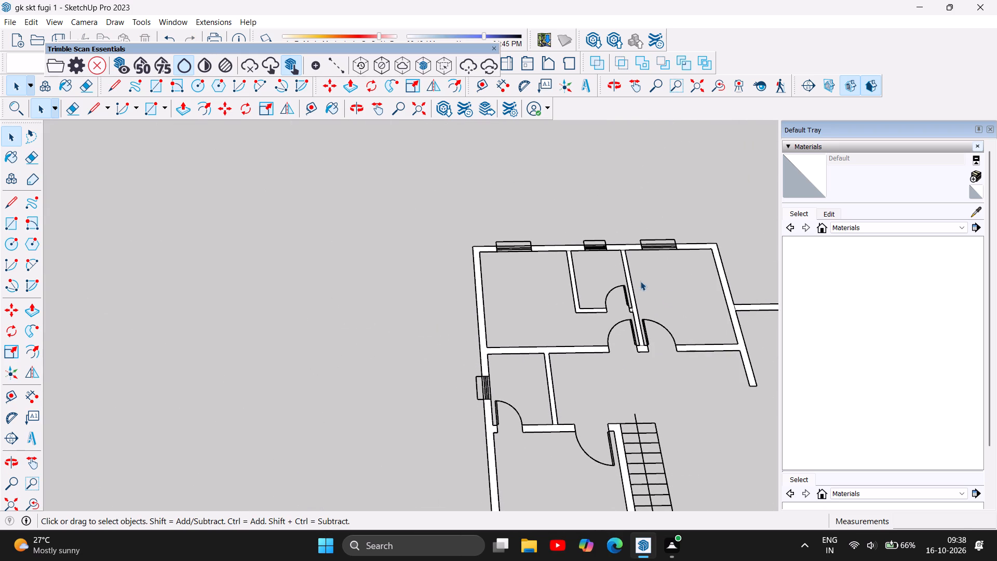
{"action": "scroll", "coordinate": [635, 278], "scroll_direction": "up", "scroll_amount": 6}
{"action": "scroll", "coordinate": [629, 335], "scroll_direction": "up", "scroll_amount": 5}
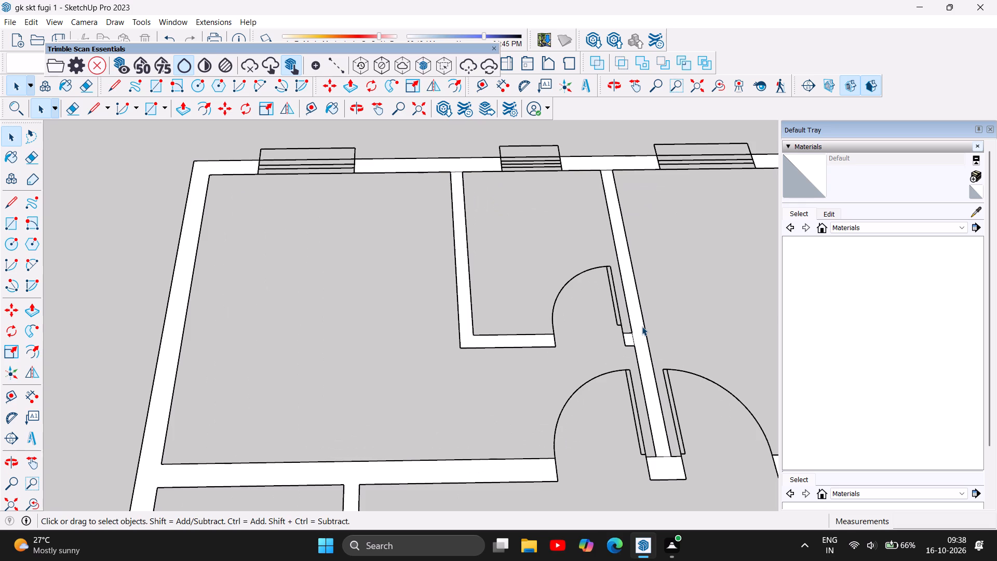
{"action": "scroll", "coordinate": [630, 322], "scroll_direction": "up", "scroll_amount": 3}
{"action": "scroll", "coordinate": [580, 317], "scroll_direction": "down", "scroll_amount": 4}
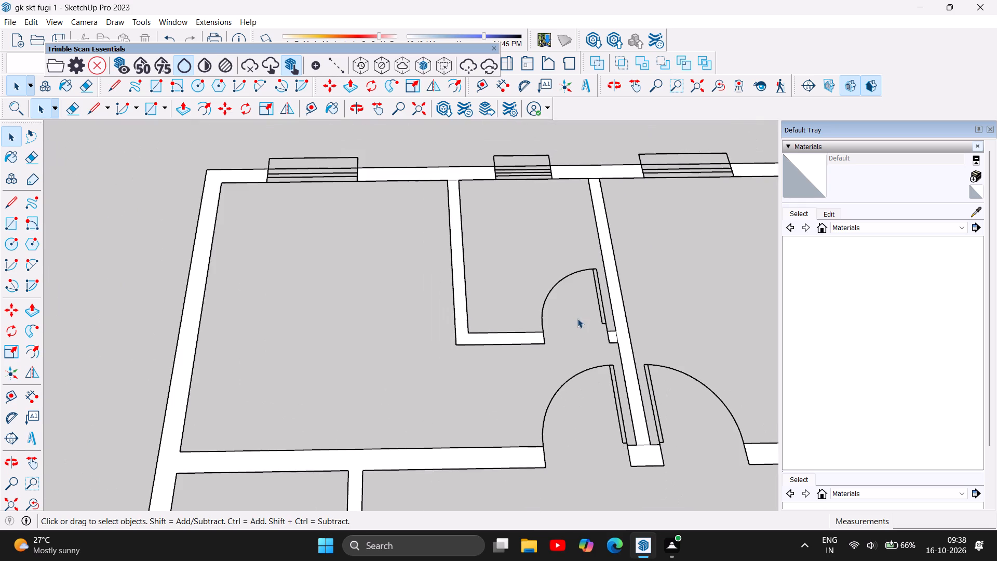
{"action": "scroll", "coordinate": [619, 340], "scroll_direction": "up", "scroll_amount": 11}
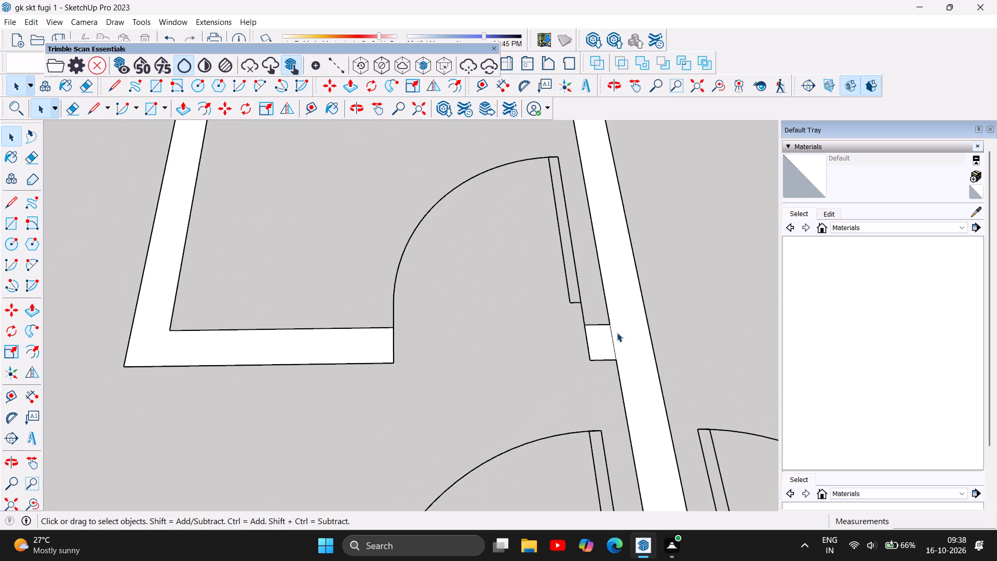
{"action": "scroll", "coordinate": [610, 334], "scroll_direction": "up", "scroll_amount": 4}
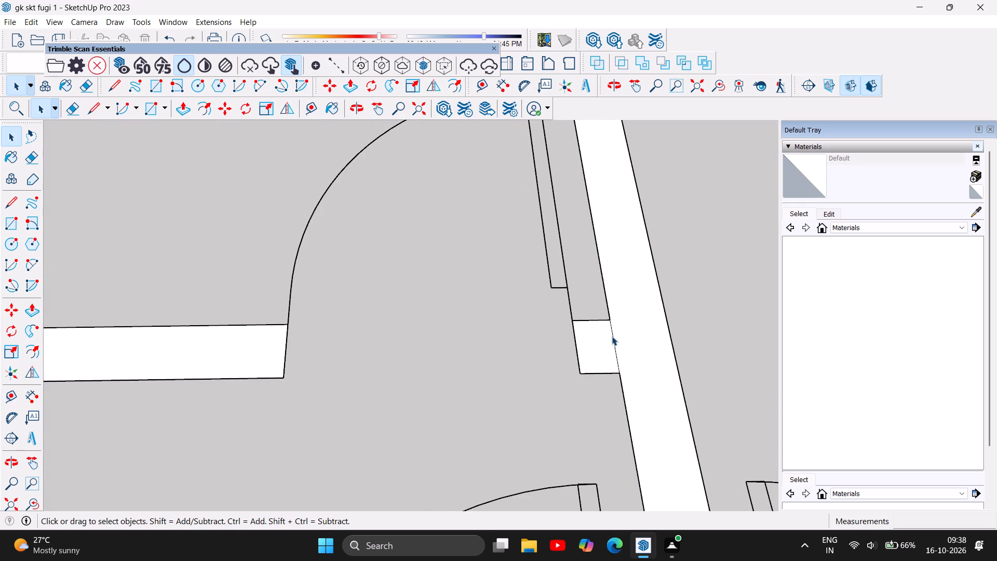
{"action": "left_click", "coordinate": [612, 336]}
{"action": "key", "text": "Delete"}
Delete the dividing line where the long partition wall meets the short wall block between the two facing doors.
{"action": "scroll", "coordinate": [419, 264], "scroll_direction": "down", "scroll_amount": 13}
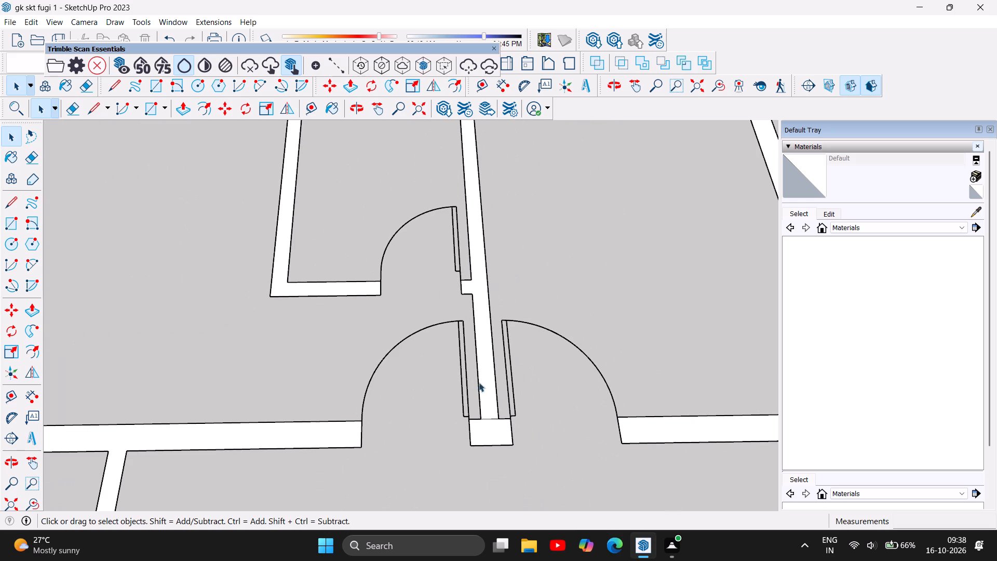
{"action": "scroll", "coordinate": [496, 422], "scroll_direction": "up", "scroll_amount": 6}
{"action": "left_click", "coordinate": [482, 417]}
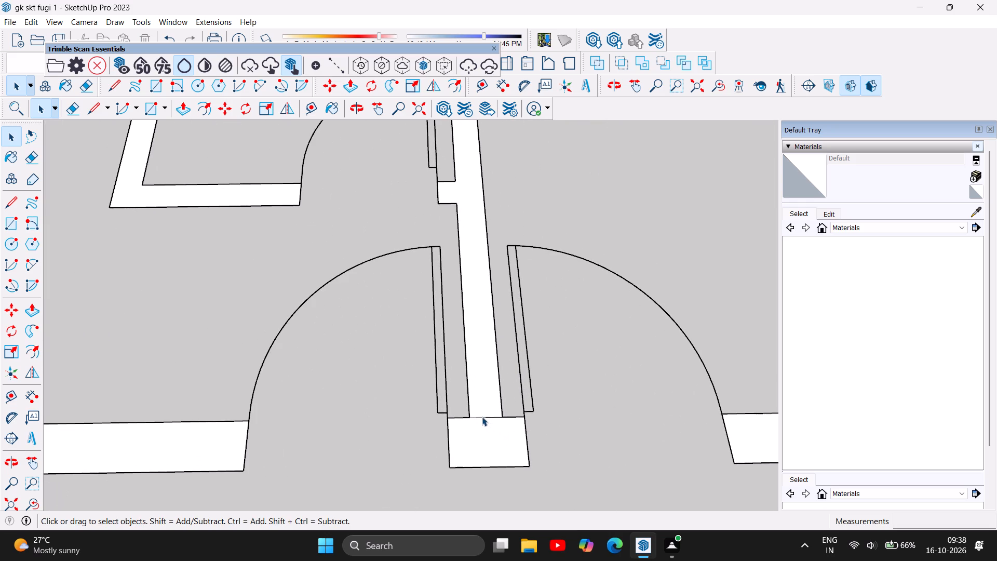
{"action": "key", "text": "Delete"}
Delete the dividing line where the long partition wall meets the three-window outer wall.
{"action": "scroll", "coordinate": [440, 407], "scroll_direction": "down", "scroll_amount": 14}
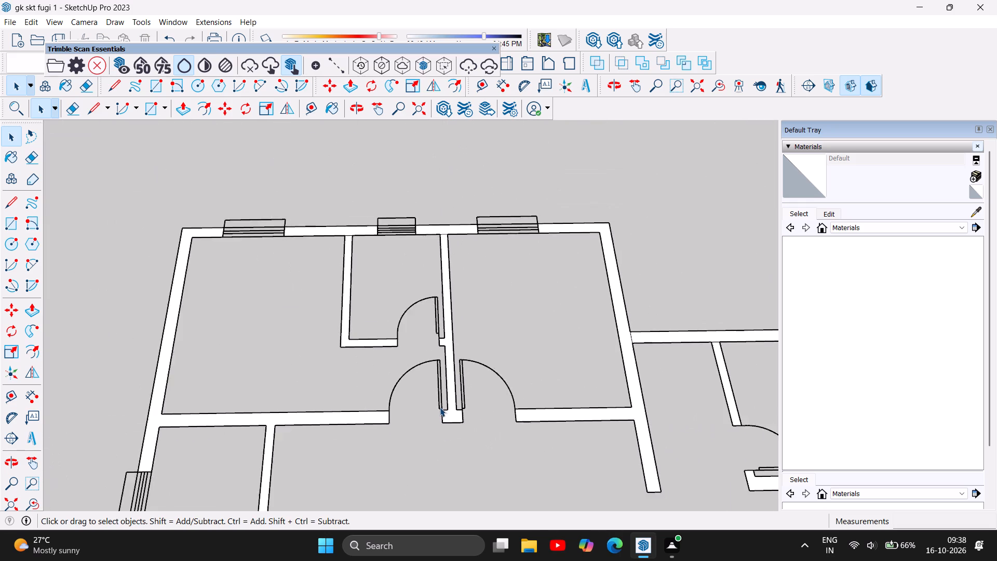
{"action": "scroll", "coordinate": [440, 407], "scroll_direction": "down", "scroll_amount": 1}
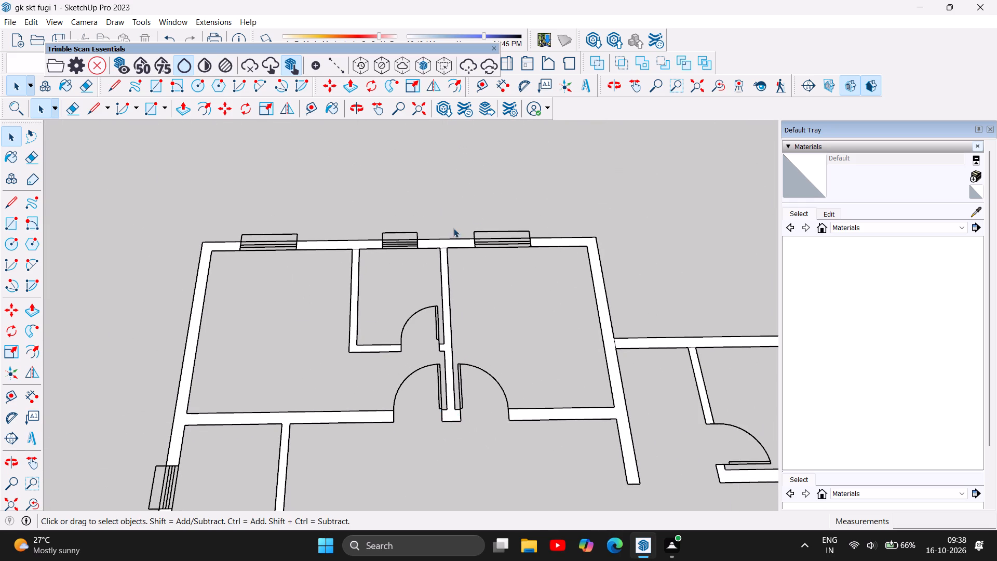
{"action": "scroll", "coordinate": [450, 227], "scroll_direction": "up", "scroll_amount": 11}
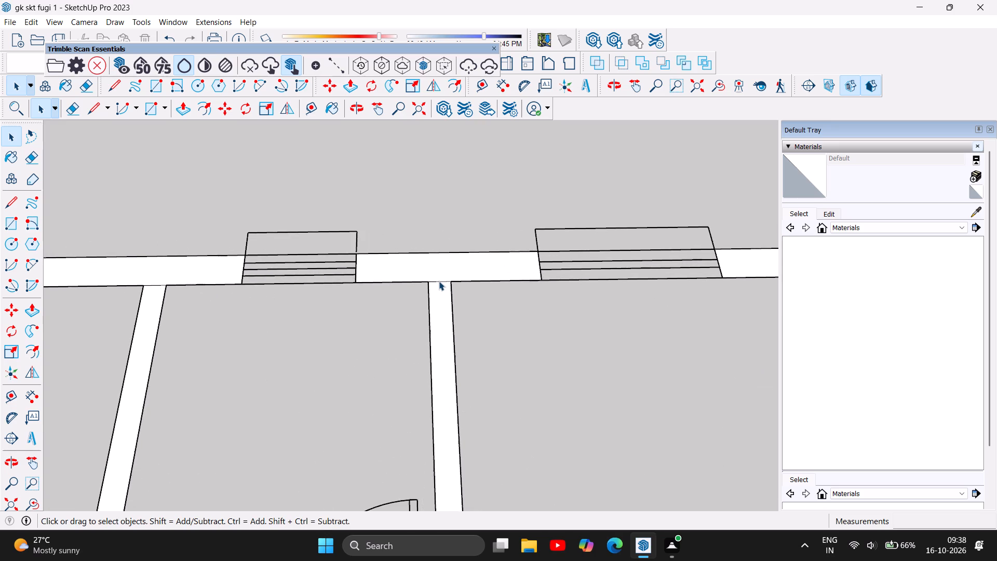
{"action": "left_click", "coordinate": [438, 281]}
{"action": "key", "text": "Delete"}
Delete the dividing line where the middle room's other side wall meets the three-window outer wall.
{"action": "scroll", "coordinate": [547, 304], "scroll_direction": "down", "scroll_amount": 4}
{"action": "scroll", "coordinate": [260, 303], "scroll_direction": "up", "scroll_amount": 10}
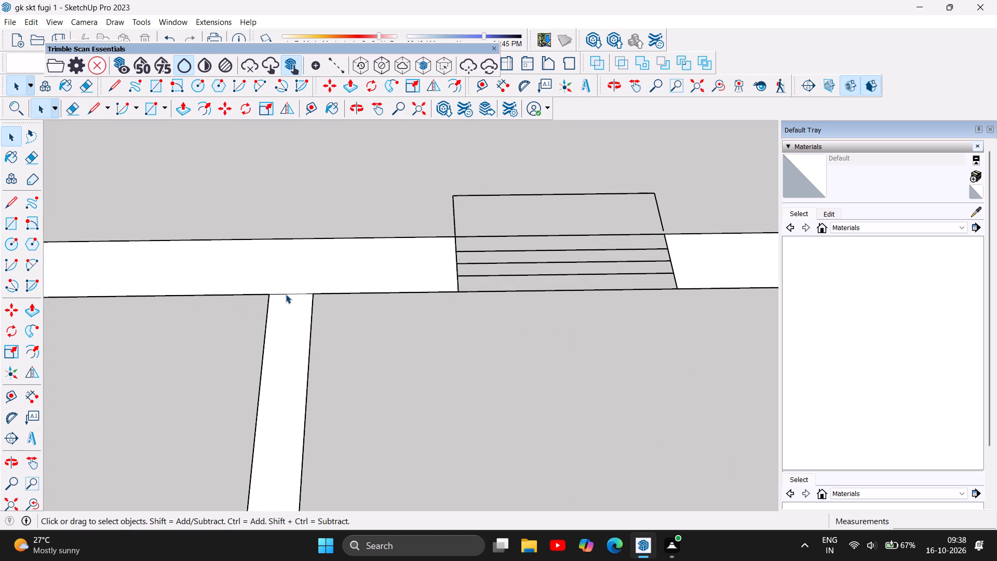
{"action": "left_click", "coordinate": [284, 291]}
{"action": "left_click", "coordinate": [298, 180]}
{"action": "left_click", "coordinate": [300, 292]}
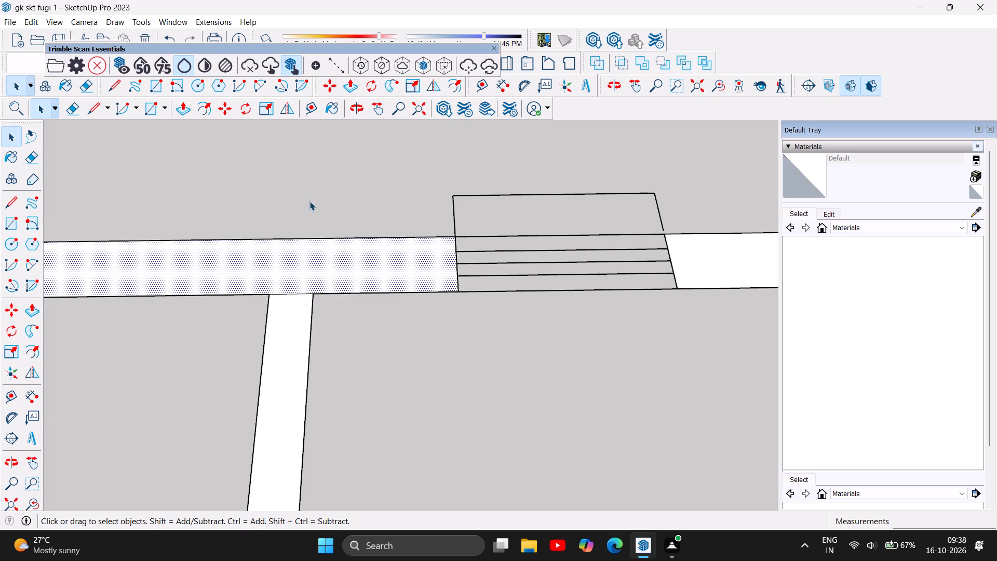
{"action": "left_click", "coordinate": [309, 186]}
{"action": "scroll", "coordinate": [279, 299], "scroll_direction": "up", "scroll_amount": 9}
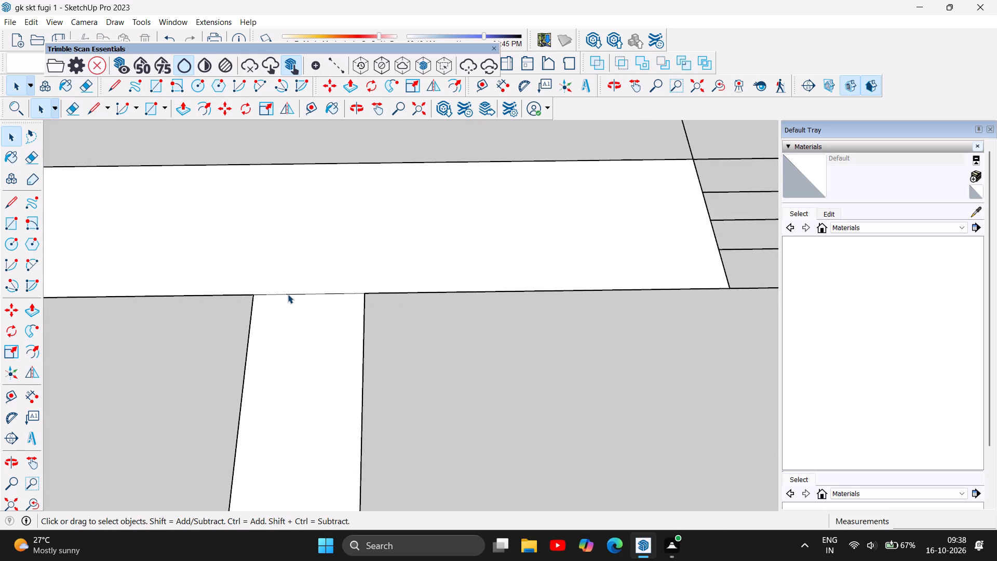
{"action": "left_click", "coordinate": [288, 294]}
{"action": "key", "text": "Delete"}
Delete the dividing line where the side wing's outer wall meets the side wall of the neighbouring corner room.
{"action": "scroll", "coordinate": [288, 294], "scroll_direction": "down", "scroll_amount": 9}
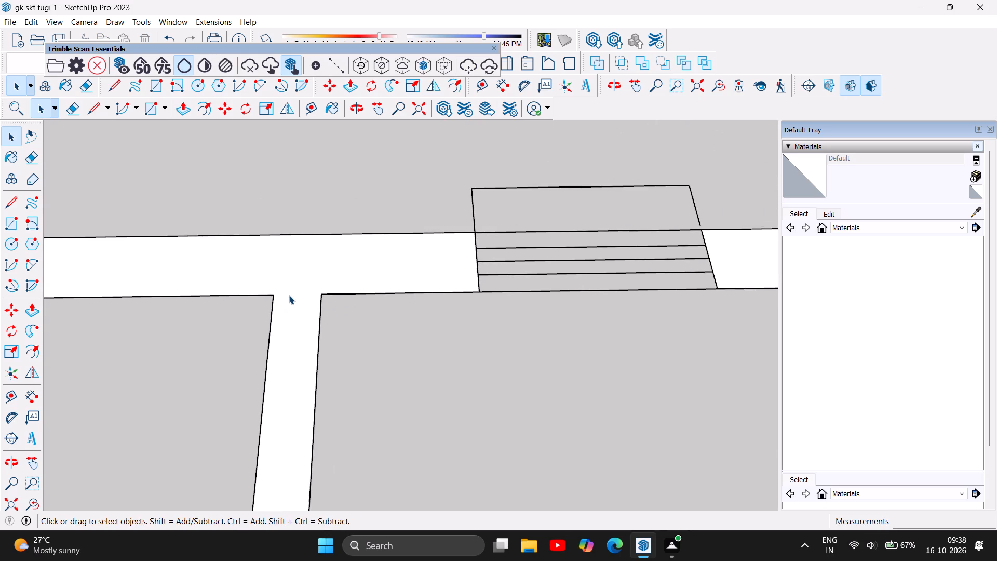
{"action": "scroll", "coordinate": [289, 295], "scroll_direction": "down", "scroll_amount": 13}
{"action": "scroll", "coordinate": [356, 287], "scroll_direction": "down", "scroll_amount": 6}
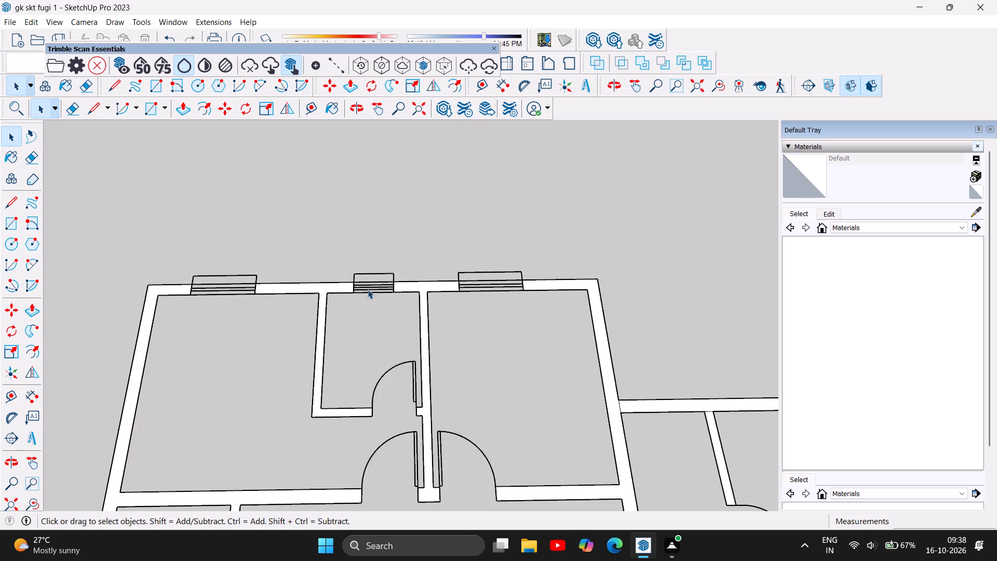
{"action": "scroll", "coordinate": [368, 289], "scroll_direction": "down", "scroll_amount": 5}
{"action": "scroll", "coordinate": [541, 364], "scroll_direction": "up", "scroll_amount": 12}
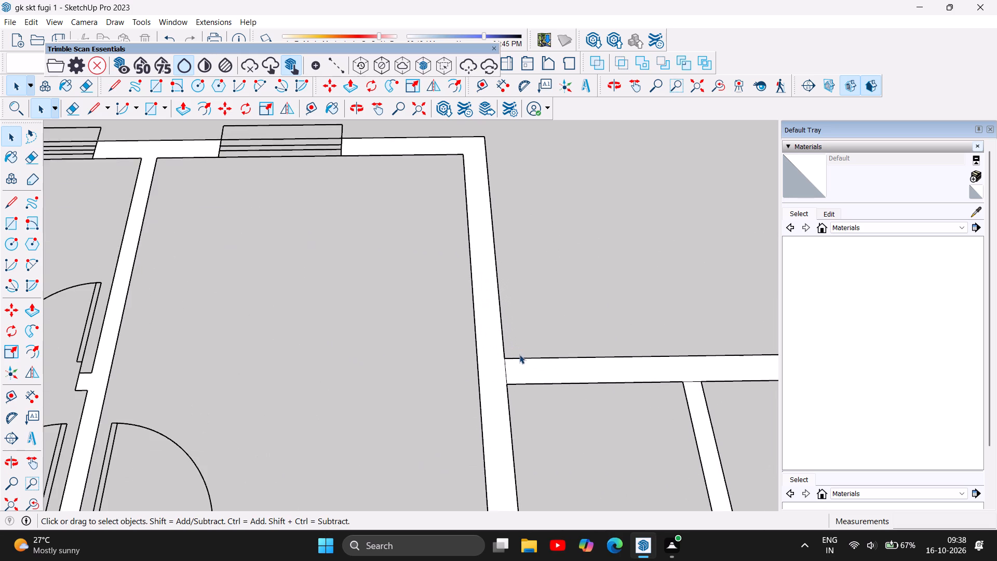
{"action": "scroll", "coordinate": [512, 370], "scroll_direction": "up", "scroll_amount": 4}
{"action": "double_click", "coordinate": [503, 368]}
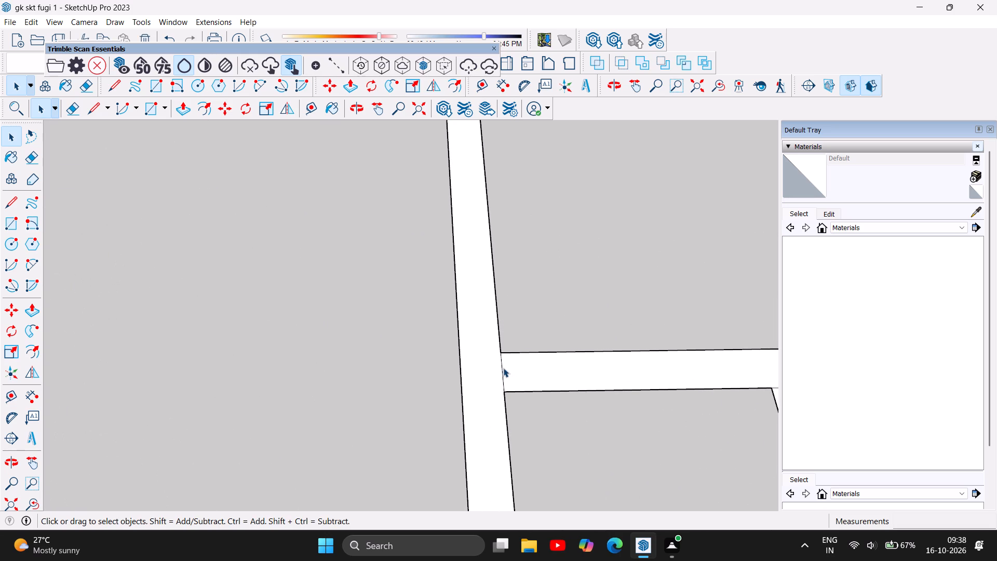
{"action": "left_click", "coordinate": [555, 307]}
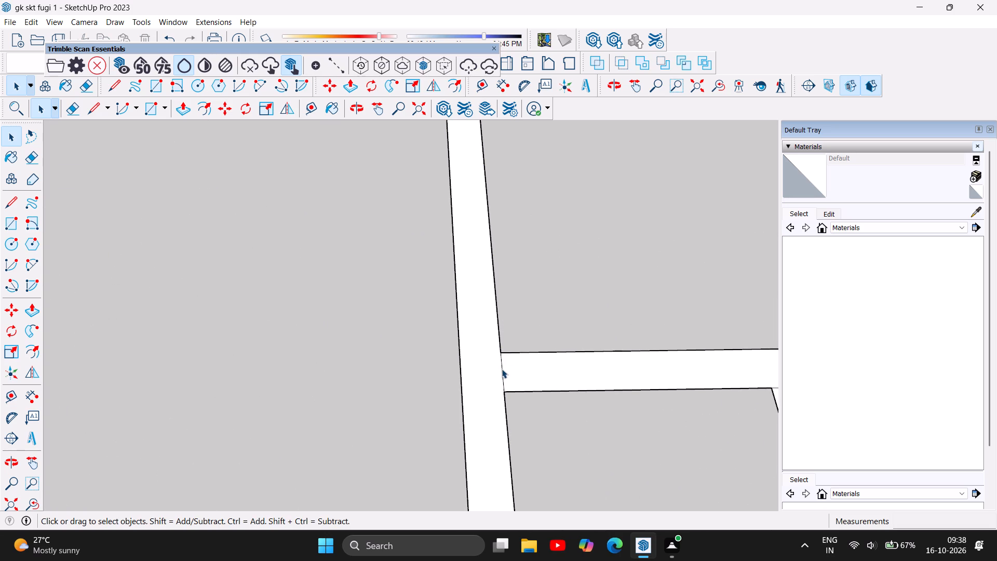
{"action": "left_click", "coordinate": [502, 369]}
{"action": "key", "text": "Delete"}
Delete the dividing line where the side wing's inner partition meets its outer wall.
{"action": "scroll", "coordinate": [366, 306], "scroll_direction": "down", "scroll_amount": 11}
{"action": "scroll", "coordinate": [525, 354], "scroll_direction": "up", "scroll_amount": 1}
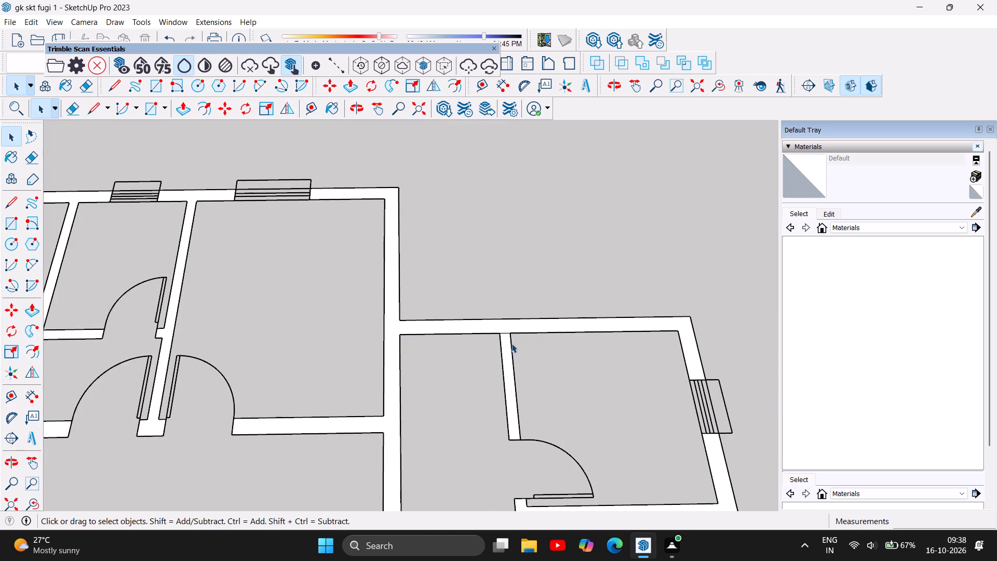
{"action": "scroll", "coordinate": [503, 328], "scroll_direction": "up", "scroll_amount": 10}
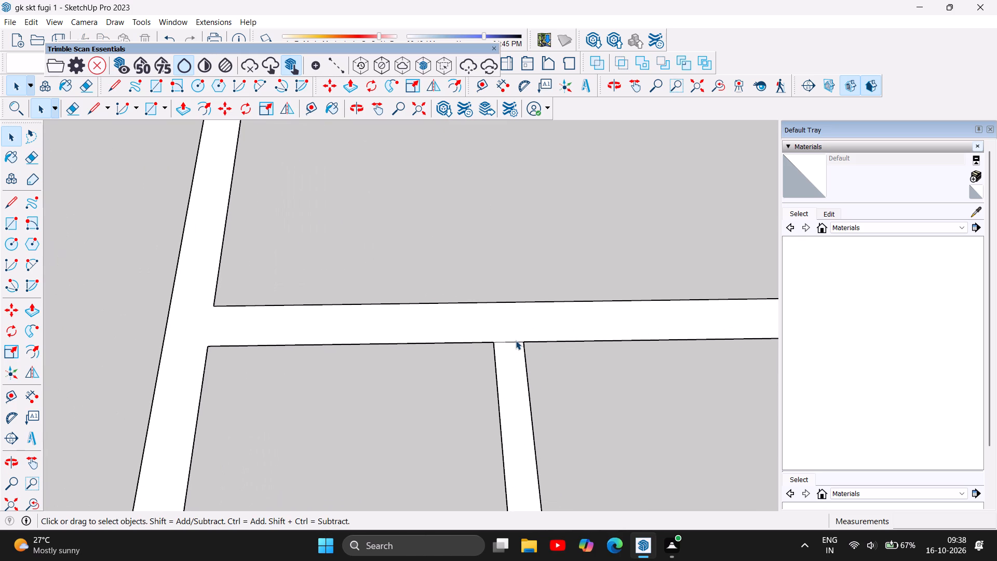
{"action": "left_click", "coordinate": [514, 340]}
{"action": "key", "text": "Delete"}
{"action": "scroll", "coordinate": [420, 314], "scroll_direction": "down", "scroll_amount": 6}
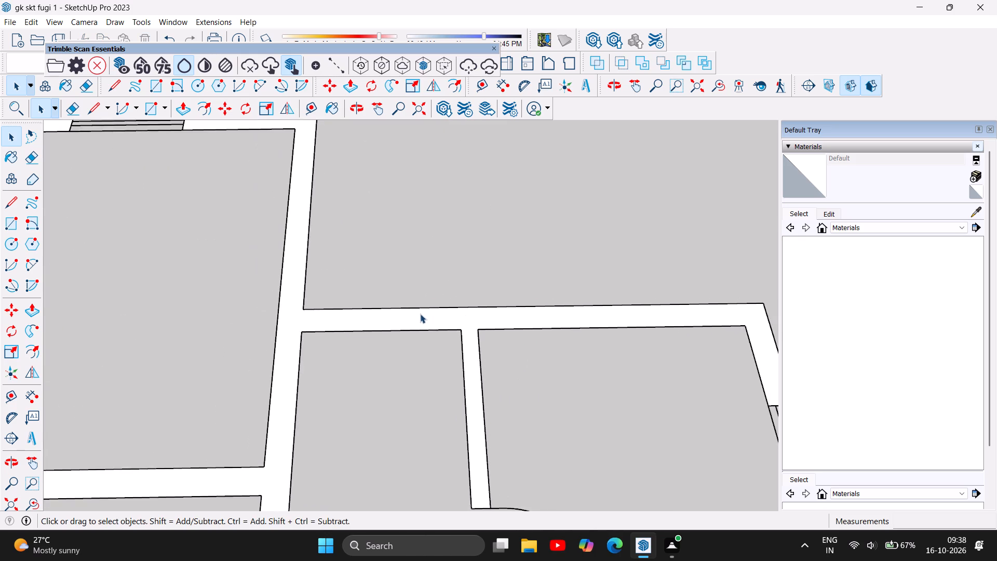
{"action": "scroll", "coordinate": [420, 314], "scroll_direction": "down", "scroll_amount": 5}
{"action": "scroll", "coordinate": [538, 239], "scroll_direction": "down", "scroll_amount": 4}
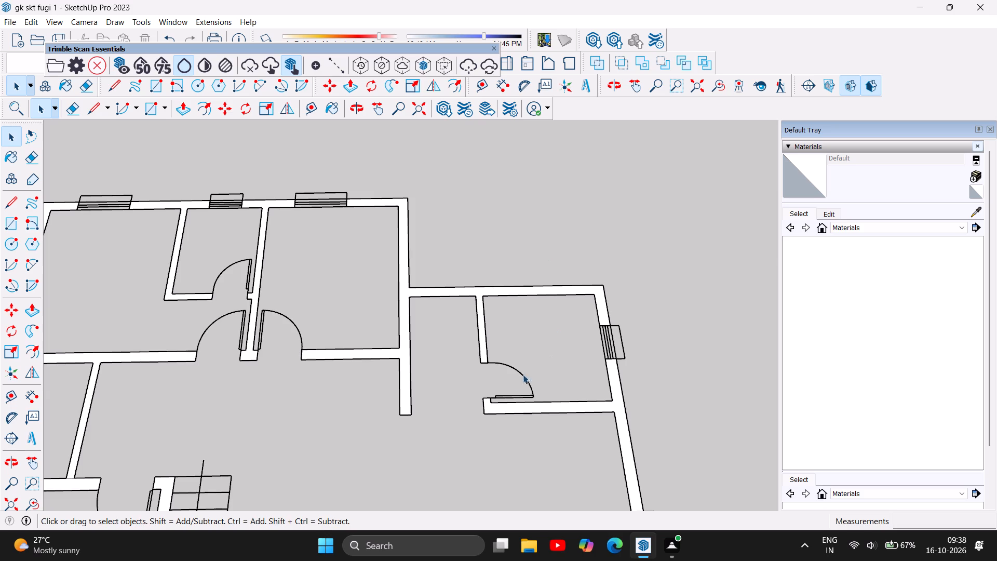
Inspect the rebuilt wall faces across the whole floor plan for leftover dividing lines and stray faces.
{"action": "scroll", "coordinate": [553, 348], "scroll_direction": "down", "scroll_amount": 7}
{"action": "scroll", "coordinate": [629, 350], "scroll_direction": "down", "scroll_amount": 5}
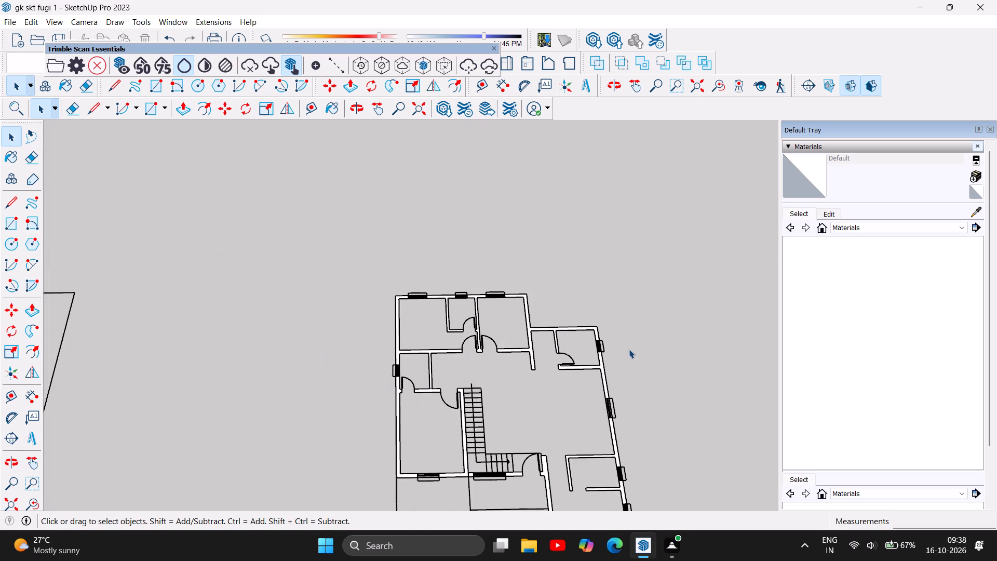
{"action": "scroll", "coordinate": [466, 494], "scroll_direction": "up", "scroll_amount": 7}
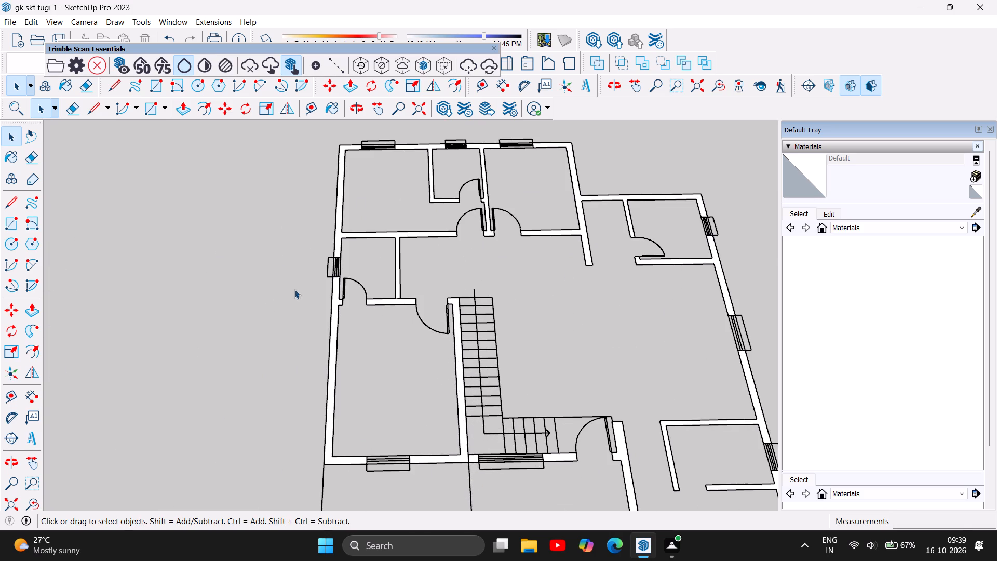
{"action": "scroll", "coordinate": [286, 274], "scroll_direction": "down", "scroll_amount": 4}
{"action": "scroll", "coordinate": [527, 419], "scroll_direction": "down", "scroll_amount": 3}
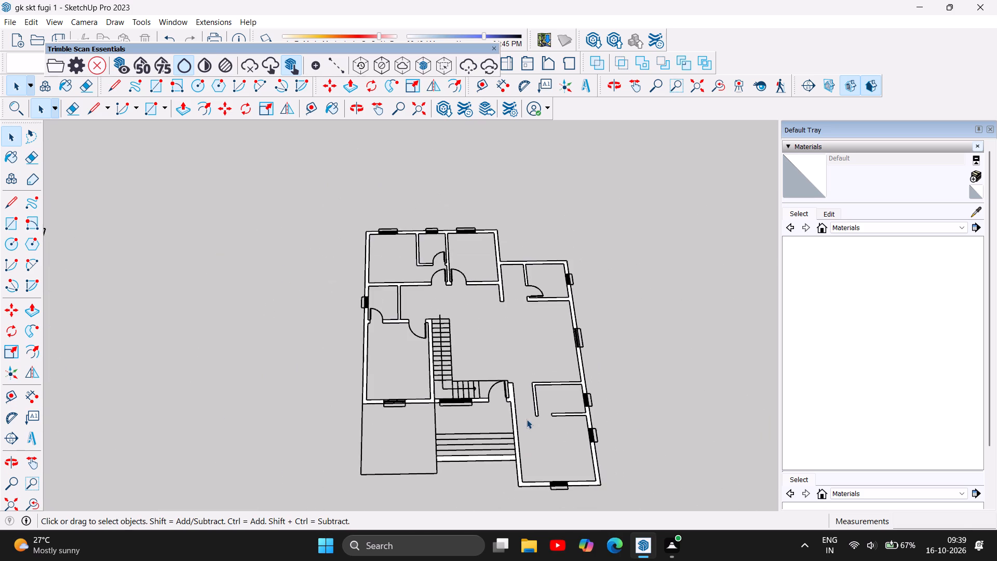
{"action": "scroll", "coordinate": [510, 457], "scroll_direction": "up", "scroll_amount": 11}
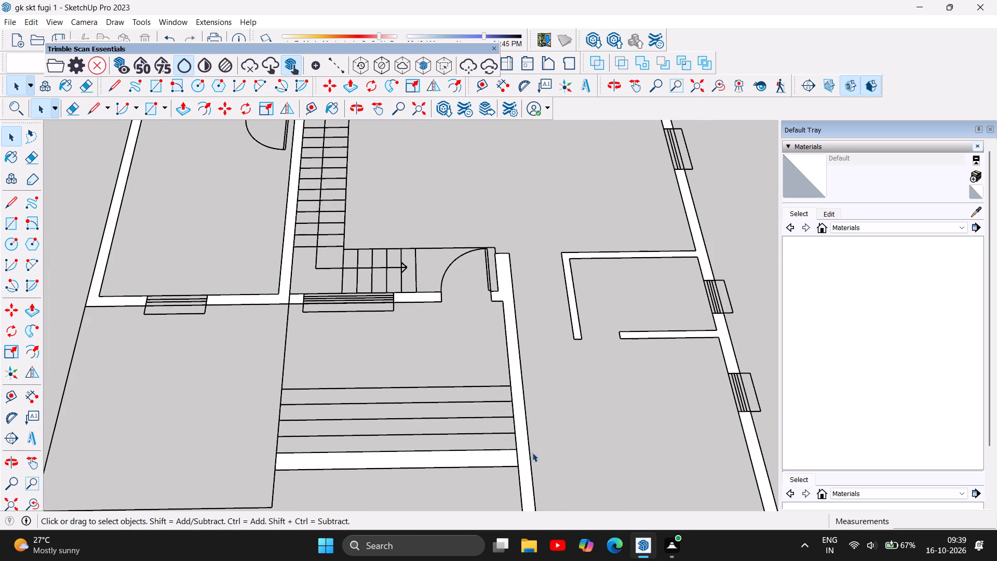
{"action": "scroll", "coordinate": [434, 403], "scroll_direction": "down", "scroll_amount": 5}
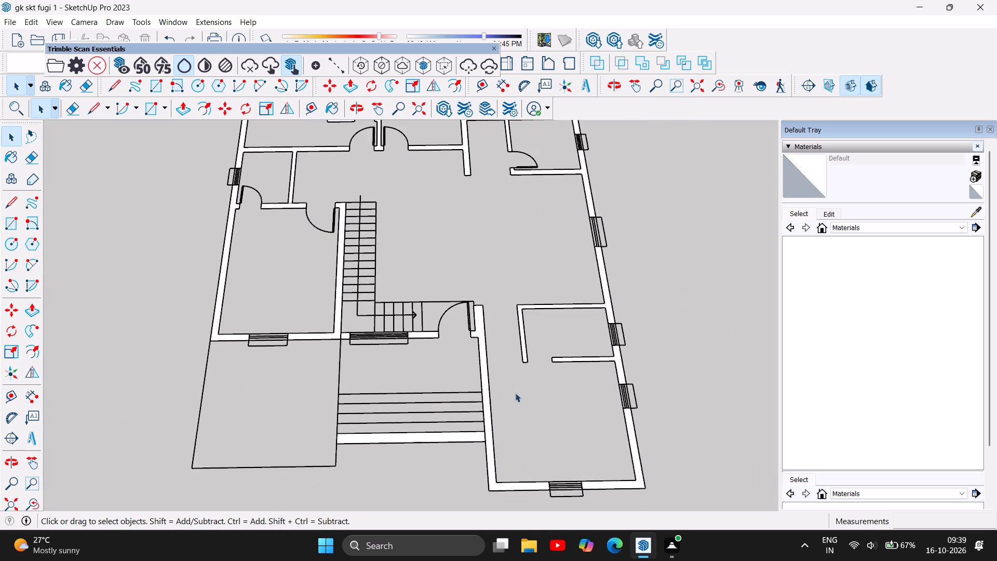
{"action": "scroll", "coordinate": [545, 403], "scroll_direction": "down", "scroll_amount": 1}
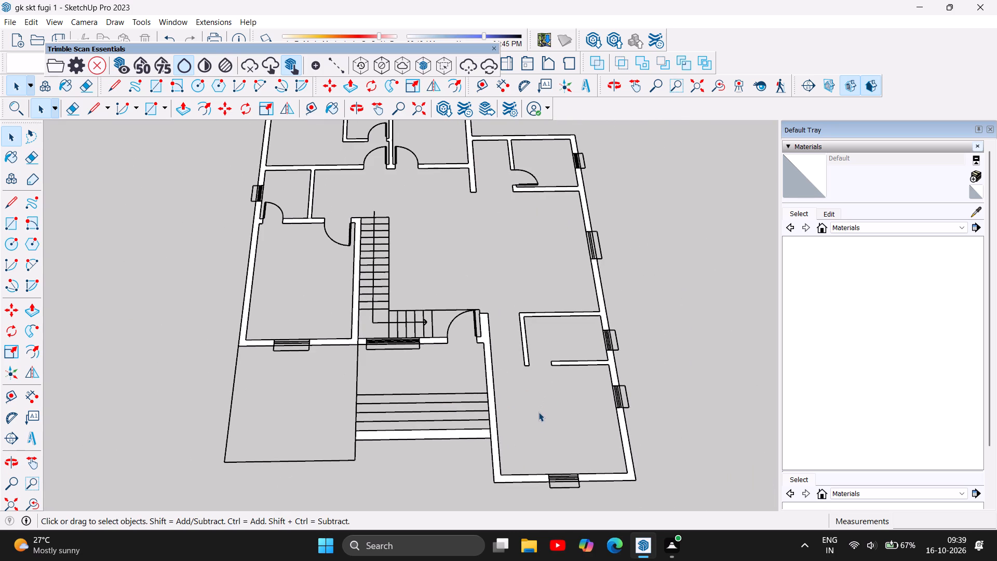
{"action": "scroll", "coordinate": [534, 425], "scroll_direction": "down", "scroll_amount": 5}
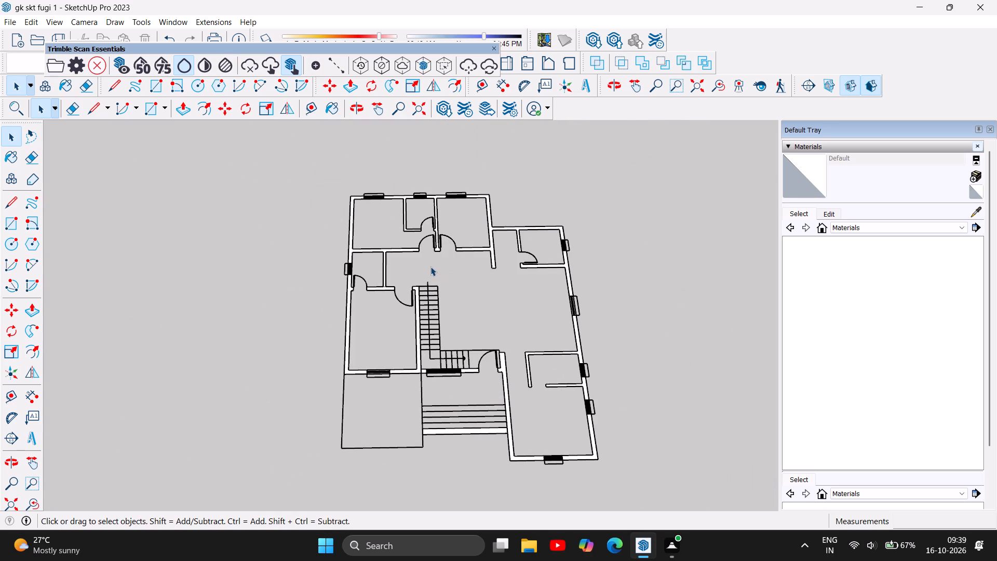
{"action": "scroll", "coordinate": [430, 267], "scroll_direction": "up", "scroll_amount": 5}
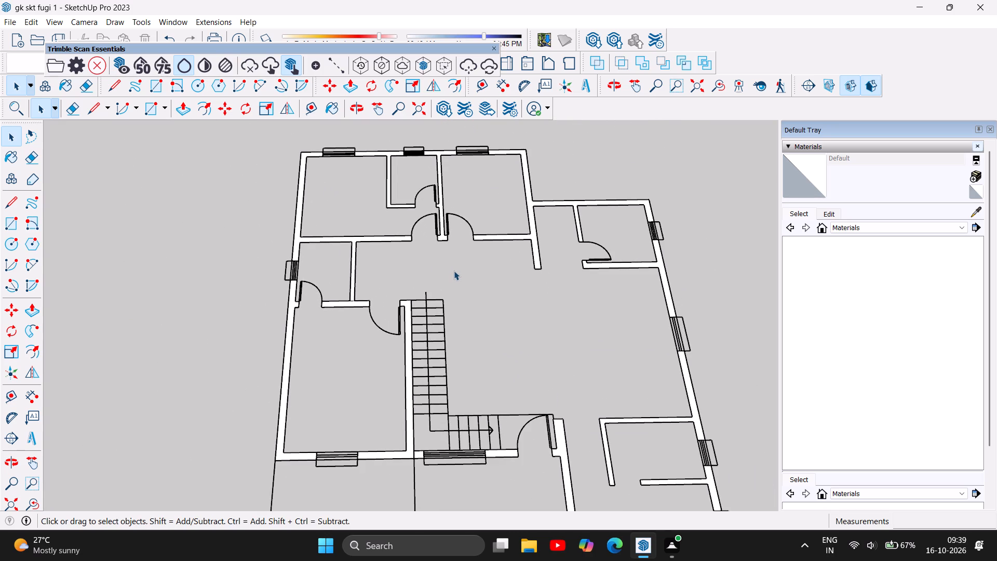
{"action": "scroll", "coordinate": [408, 190], "scroll_direction": "up", "scroll_amount": 5}
{"action": "scroll", "coordinate": [394, 139], "scroll_direction": "up", "scroll_amount": 2}
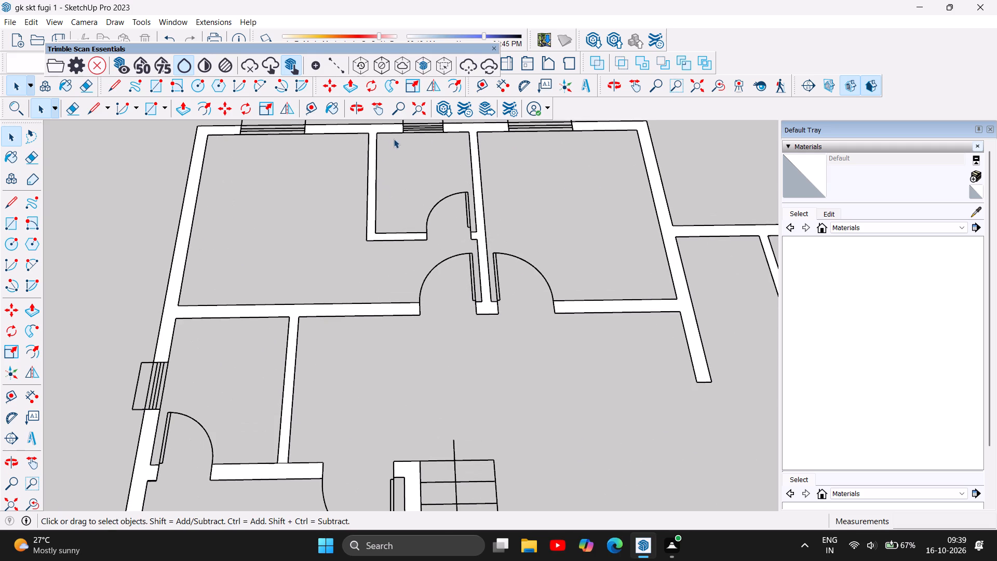
{"action": "scroll", "coordinate": [482, 217], "scroll_direction": "up", "scroll_amount": 3}
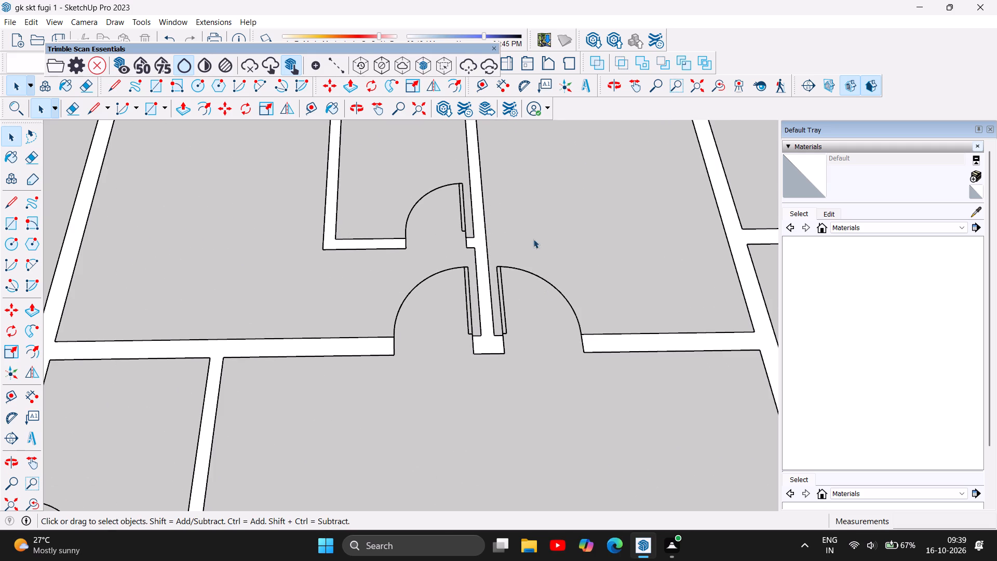
{"action": "scroll", "coordinate": [519, 238], "scroll_direction": "down", "scroll_amount": 11}
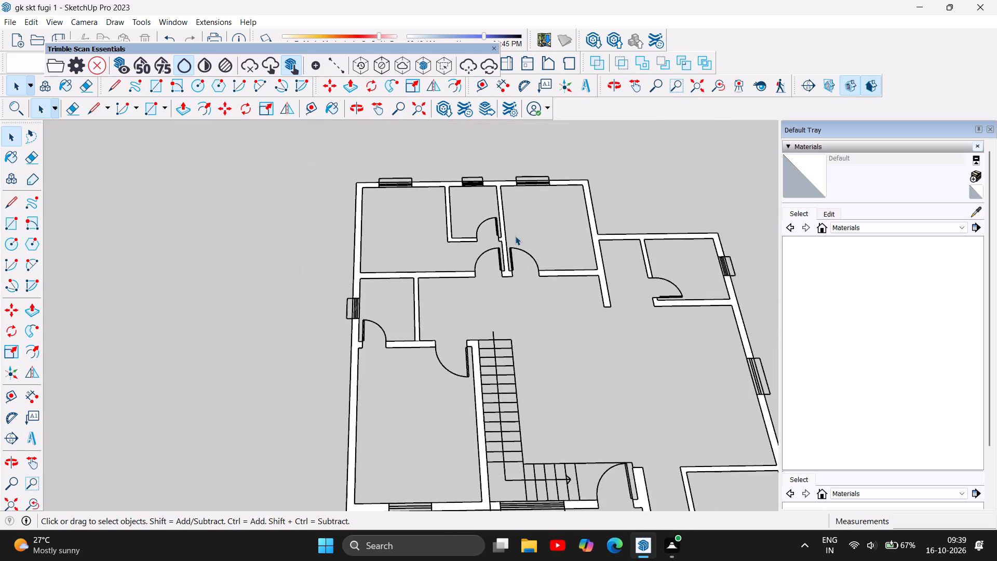
{"action": "scroll", "coordinate": [515, 236], "scroll_direction": "down", "scroll_amount": 9}
{"action": "scroll", "coordinate": [596, 269], "scroll_direction": "up", "scroll_amount": 2}
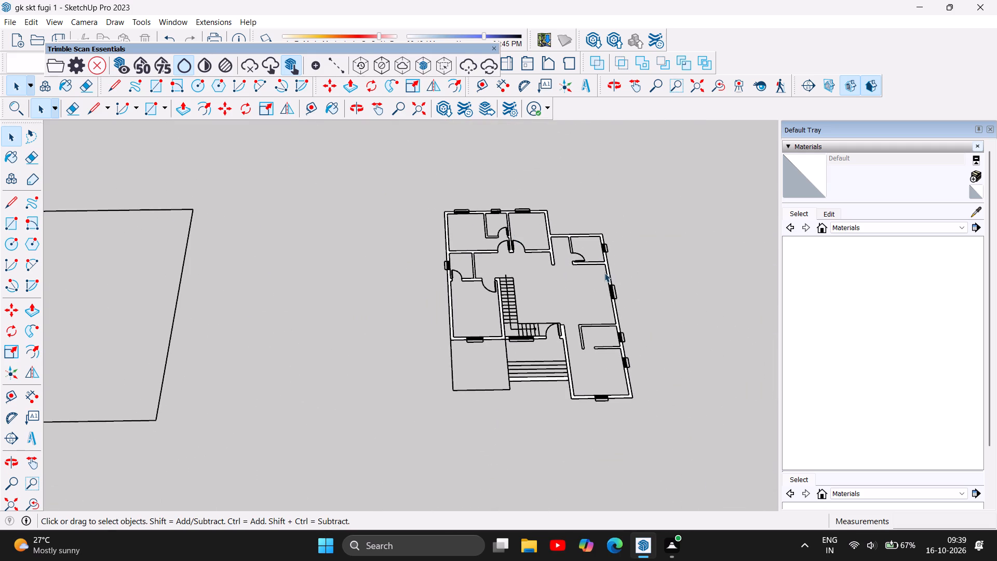
{"action": "scroll", "coordinate": [604, 273], "scroll_direction": "up", "scroll_amount": 3}
{"action": "scroll", "coordinate": [560, 318], "scroll_direction": "up", "scroll_amount": 1}
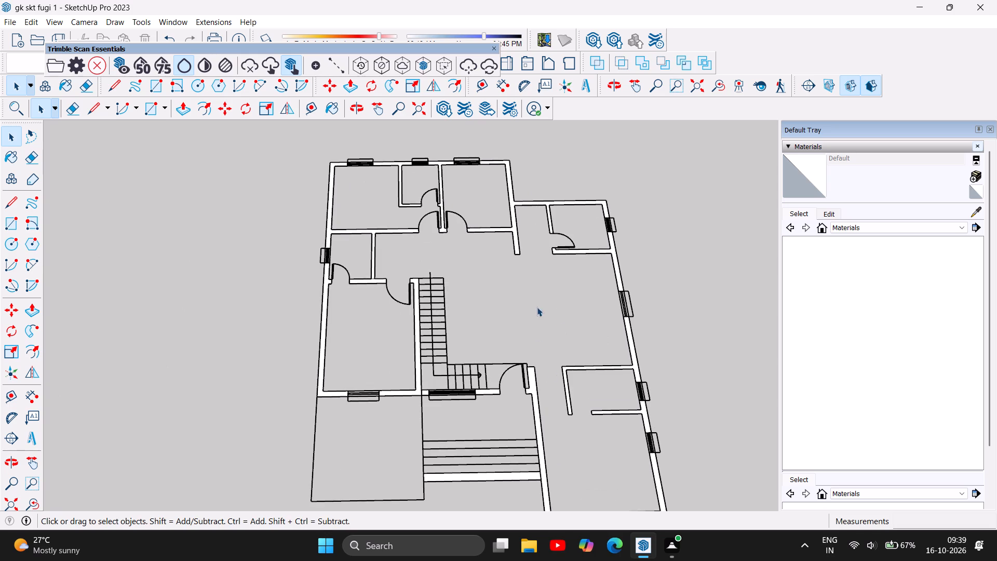
Delete the face filling the outermost tread of the entrance steps, keeping its edge lines.
{"action": "scroll", "coordinate": [537, 307], "scroll_direction": "down", "scroll_amount": 2}
{"action": "scroll", "coordinate": [503, 438], "scroll_direction": "up", "scroll_amount": 5}
{"action": "left_click", "coordinate": [504, 446]}
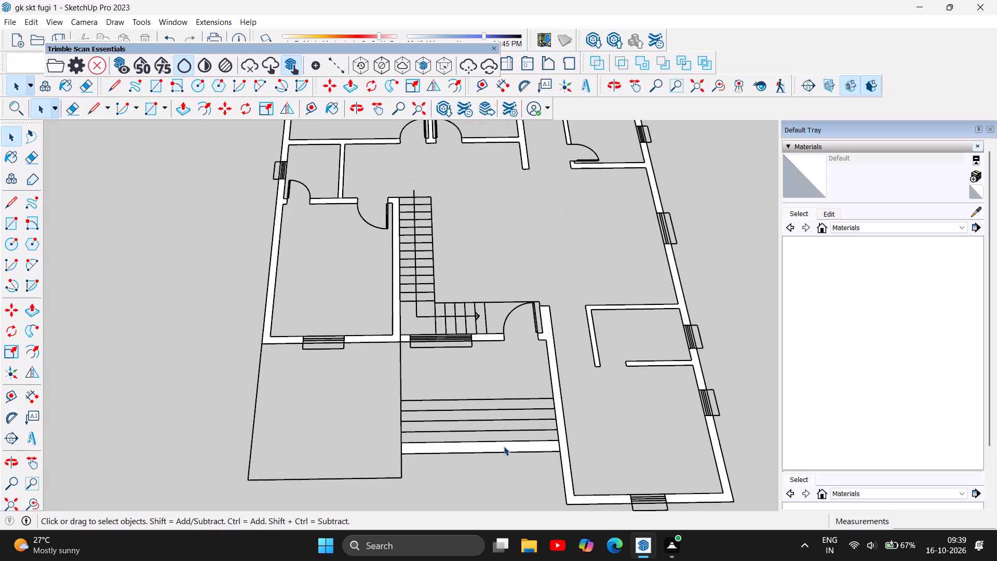
{"action": "key", "text": "Delete"}
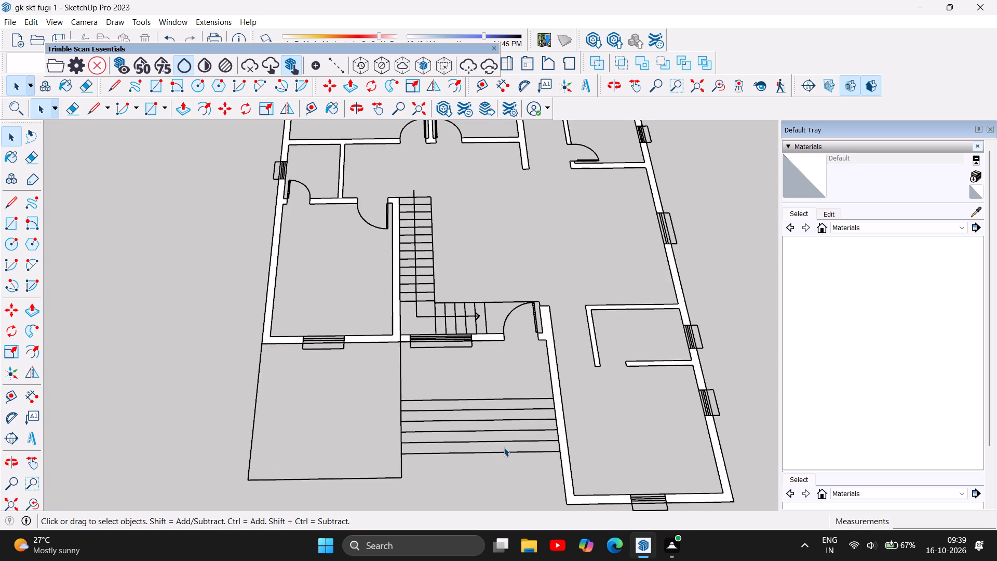
Examine the finished floor plan together with the neighbouring section, column footing and grid drawings.
{"action": "scroll", "coordinate": [164, 421], "scroll_direction": "down", "scroll_amount": 4}
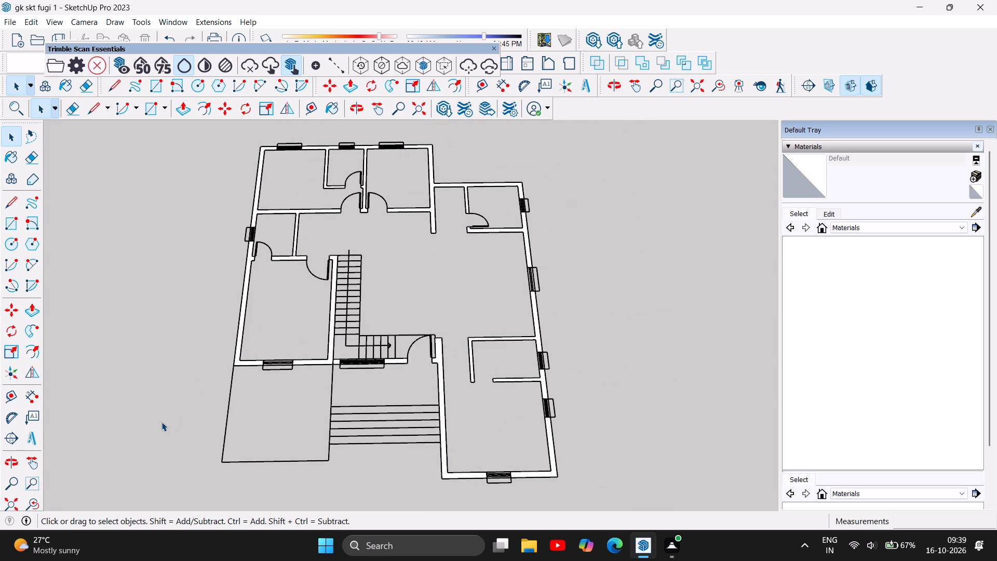
{"action": "scroll", "coordinate": [160, 422], "scroll_direction": "down", "scroll_amount": 6}
{"action": "scroll", "coordinate": [220, 389], "scroll_direction": "up", "scroll_amount": 4}
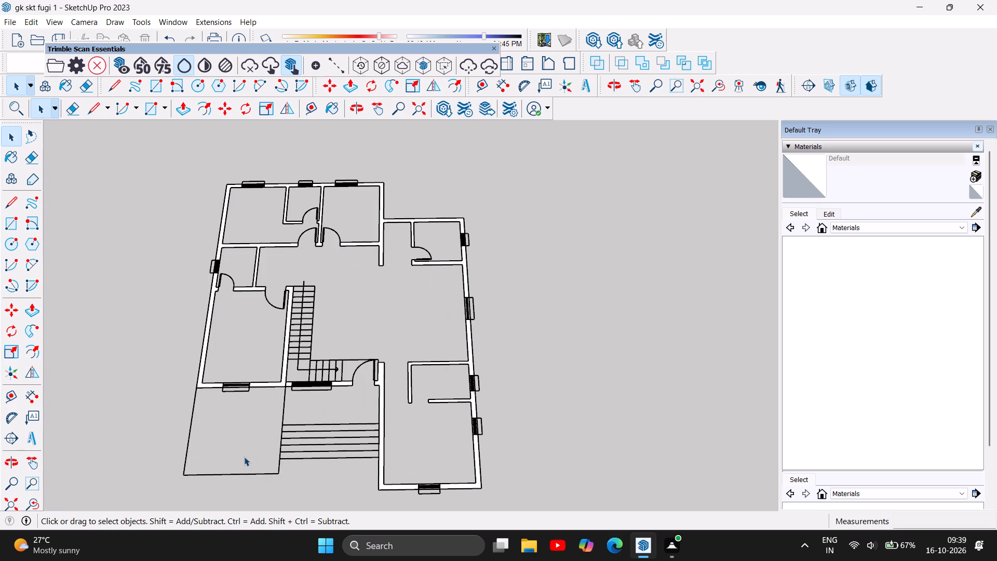
{"action": "scroll", "coordinate": [240, 453], "scroll_direction": "down", "scroll_amount": 4}
{"action": "scroll", "coordinate": [240, 453], "scroll_direction": "up", "scroll_amount": 5}
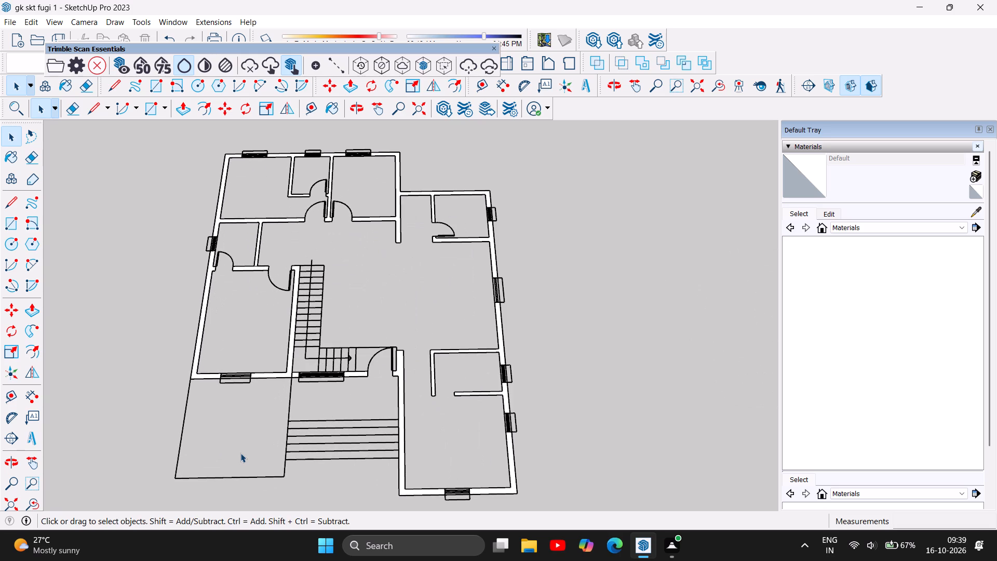
{"action": "scroll", "coordinate": [297, 420], "scroll_direction": "up", "scroll_amount": 2}
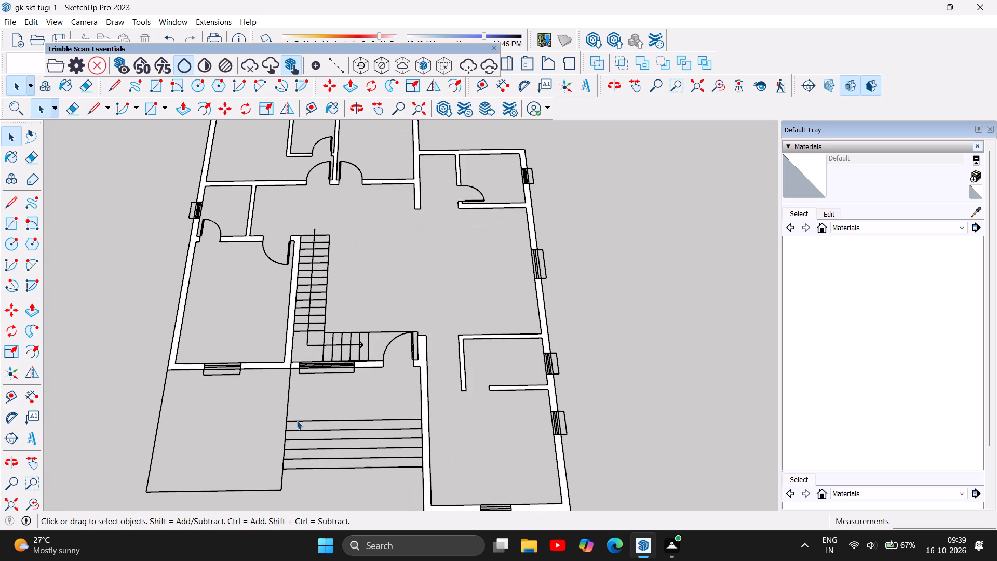
{"action": "scroll", "coordinate": [297, 420], "scroll_direction": "down", "scroll_amount": 9}
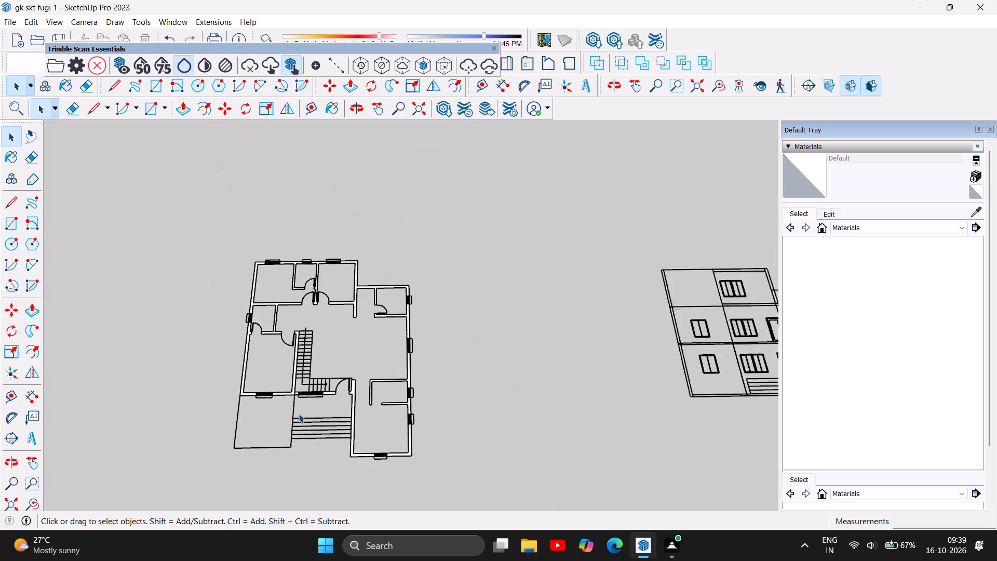
{"action": "scroll", "coordinate": [299, 413], "scroll_direction": "down", "scroll_amount": 16}
{"action": "scroll", "coordinate": [299, 413], "scroll_direction": "down", "scroll_amount": 5}
{"action": "scroll", "coordinate": [249, 482], "scroll_direction": "up", "scroll_amount": 7}
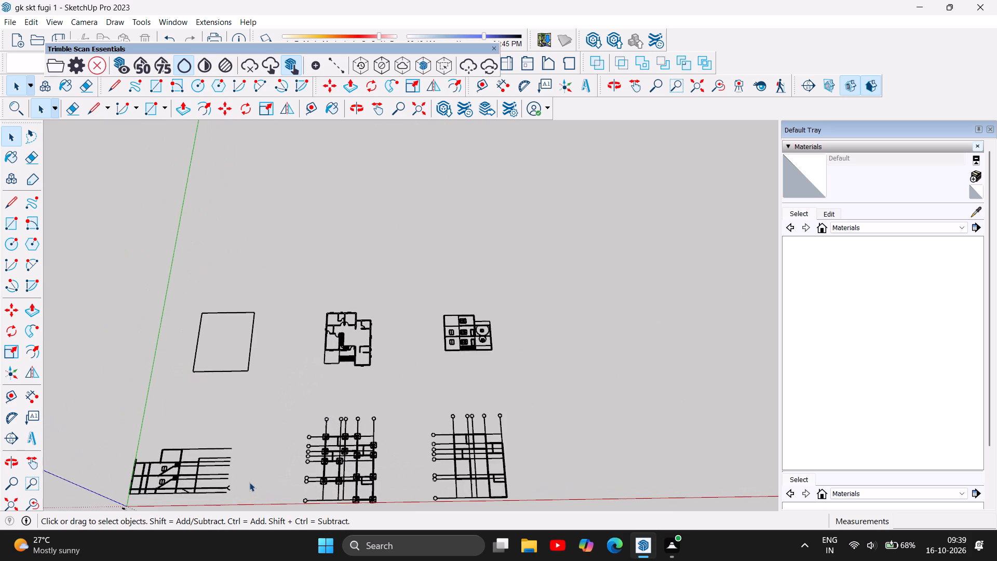
{"action": "scroll", "coordinate": [197, 500], "scroll_direction": "up", "scroll_amount": 6}
{"action": "scroll", "coordinate": [232, 473], "scroll_direction": "up", "scroll_amount": 6}
{"action": "scroll", "coordinate": [288, 442], "scroll_direction": "up", "scroll_amount": 1}
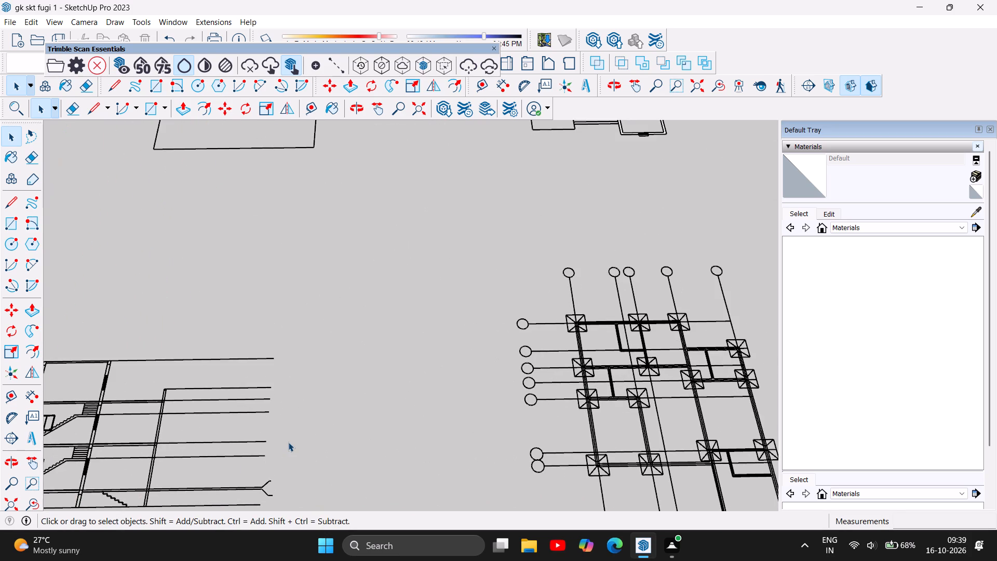
{"action": "scroll", "coordinate": [235, 429], "scroll_direction": "down", "scroll_amount": 5}
{"action": "scroll", "coordinate": [375, 425], "scroll_direction": "up", "scroll_amount": 4}
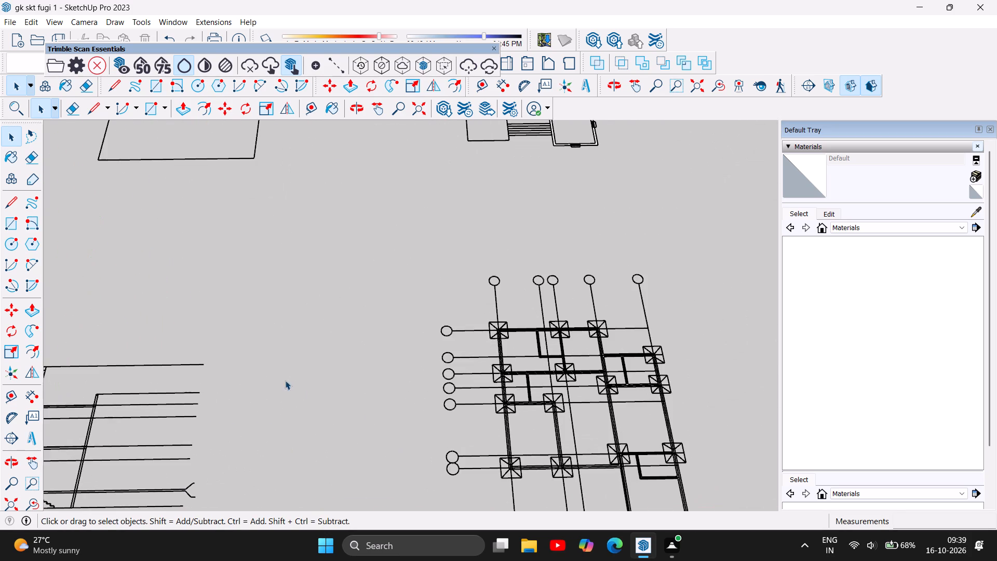
{"action": "scroll", "coordinate": [276, 373], "scroll_direction": "down", "scroll_amount": 4}
{"action": "scroll", "coordinate": [491, 449], "scroll_direction": "up", "scroll_amount": 10}
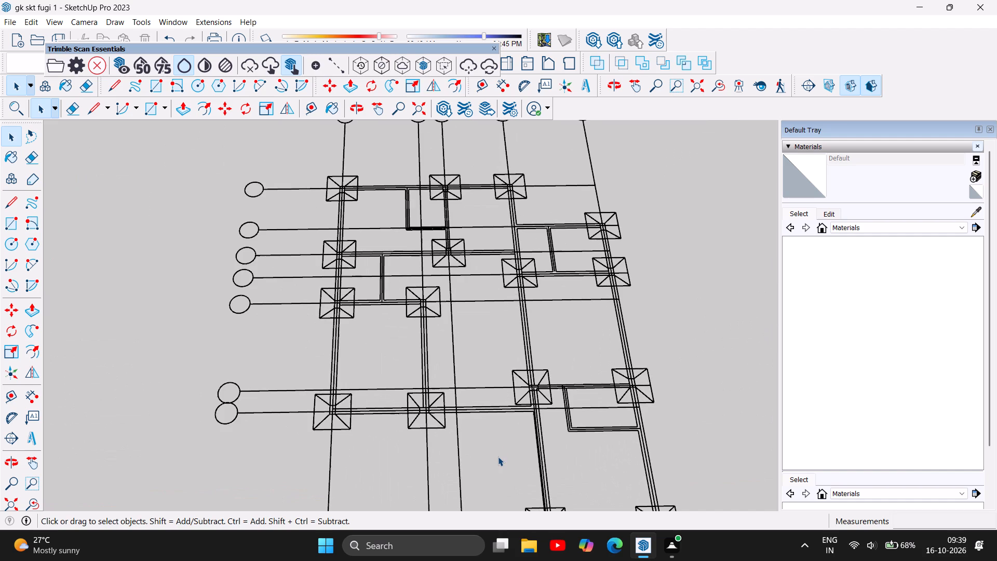
{"action": "scroll", "coordinate": [444, 456], "scroll_direction": "down", "scroll_amount": 4}
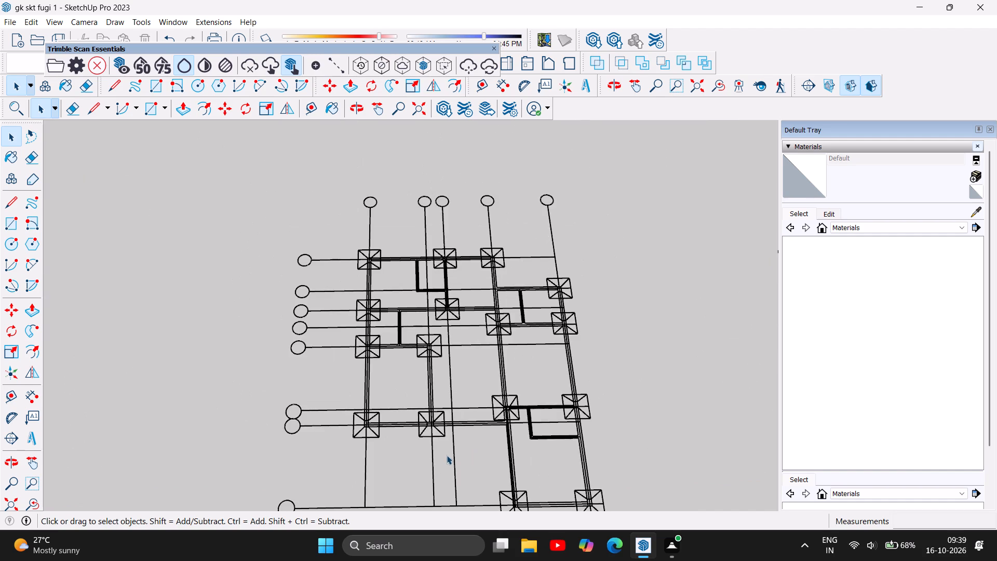
{"action": "scroll", "coordinate": [447, 455], "scroll_direction": "down", "scroll_amount": 12}
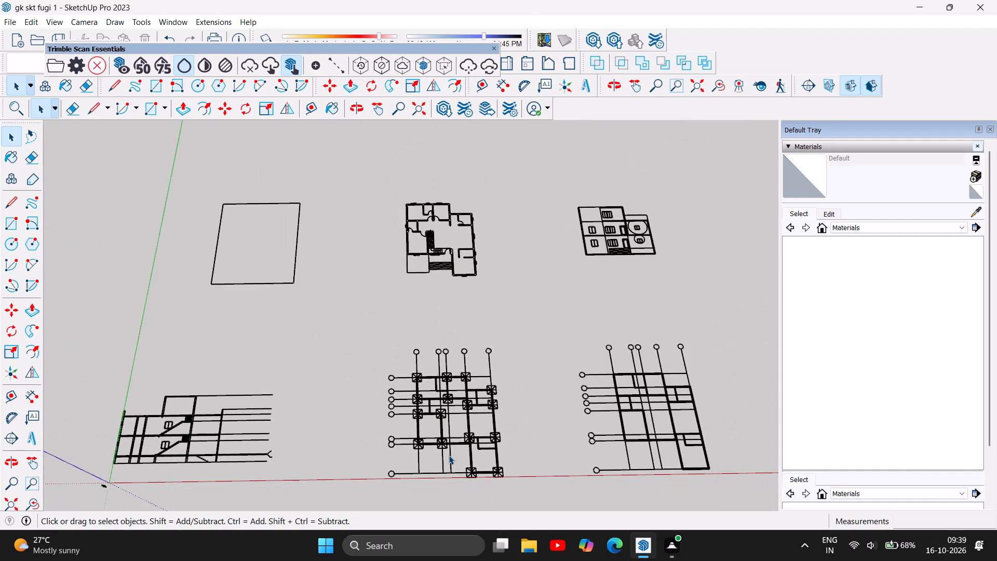
{"action": "scroll", "coordinate": [449, 455], "scroll_direction": "down", "scroll_amount": 2}
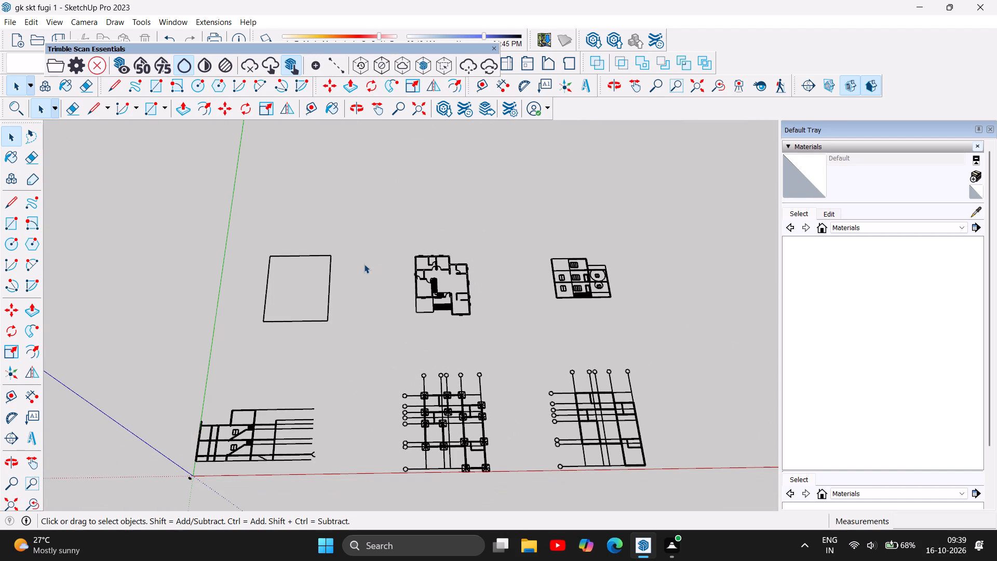
Push/Pull the outer wall face around the large room's outer corner, between the two windows, up by 43'.
{"action": "scroll", "coordinate": [466, 287], "scroll_direction": "up", "scroll_amount": 7}
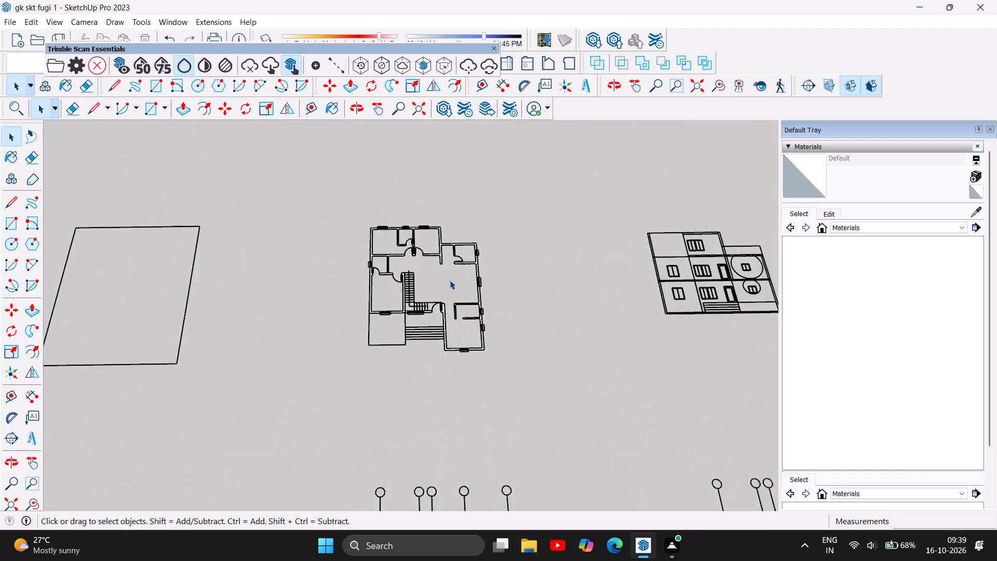
{"action": "scroll", "coordinate": [449, 280], "scroll_direction": "up", "scroll_amount": 8}
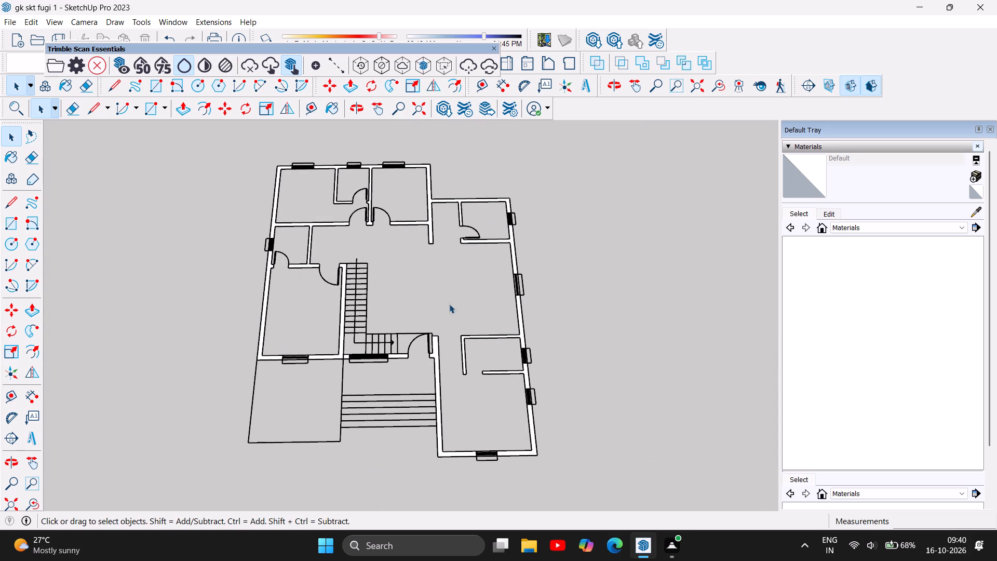
{"action": "left_click", "coordinate": [180, 104]}
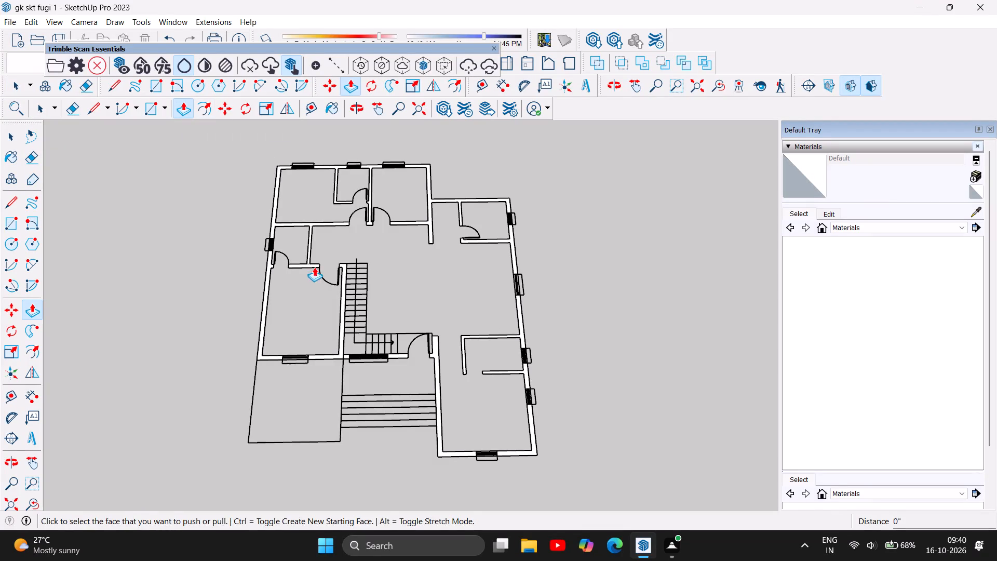
{"action": "scroll", "coordinate": [248, 280], "scroll_direction": "up", "scroll_amount": 6}
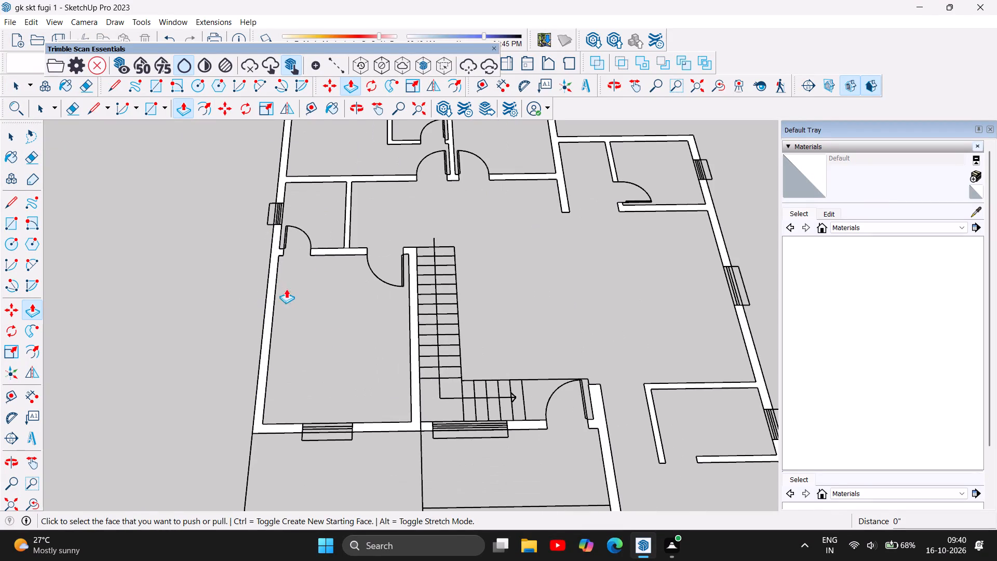
{"action": "scroll", "coordinate": [293, 298], "scroll_direction": "up", "scroll_amount": 2}
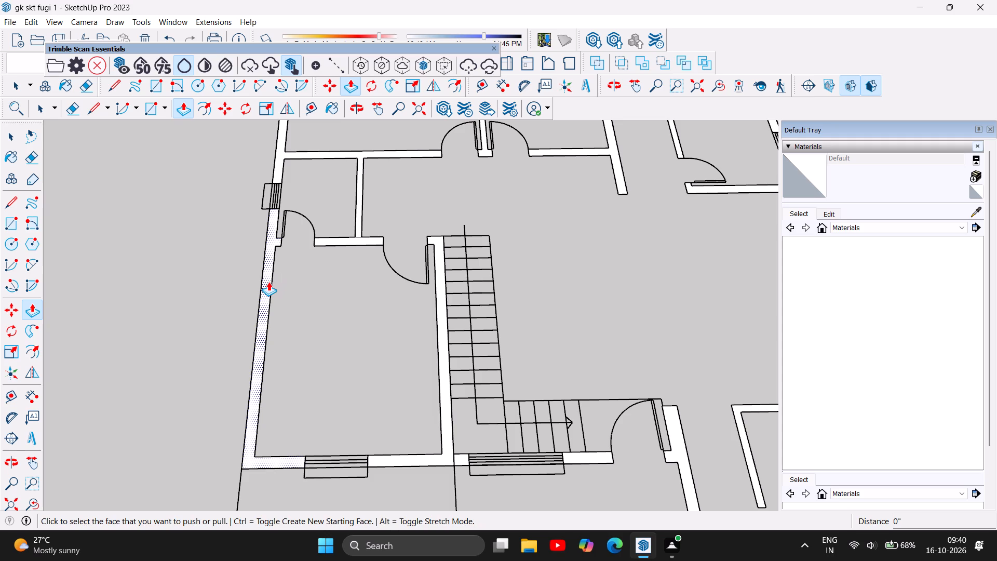
{"action": "left_click", "coordinate": [268, 282]}
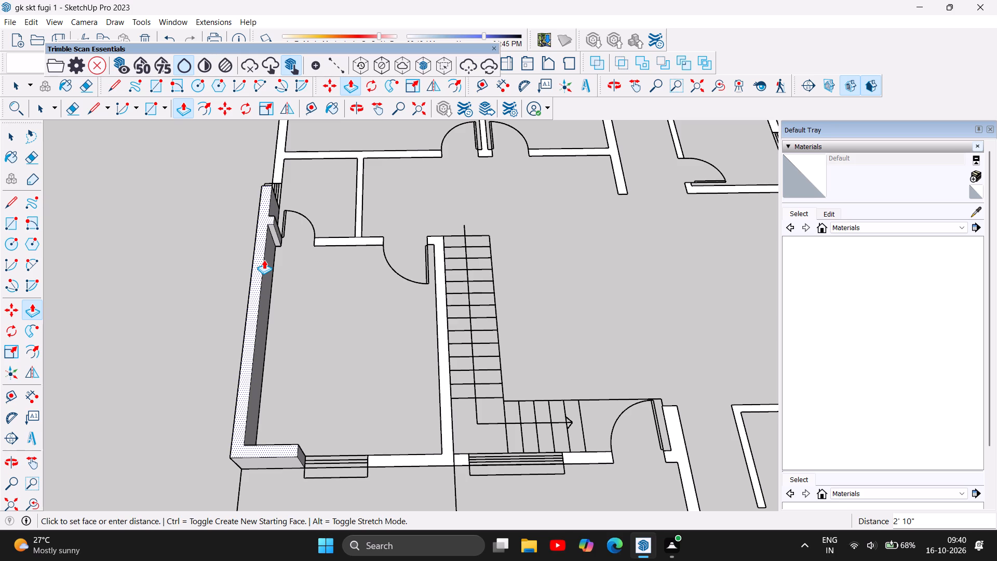
{"action": "type", "text": "4'"}
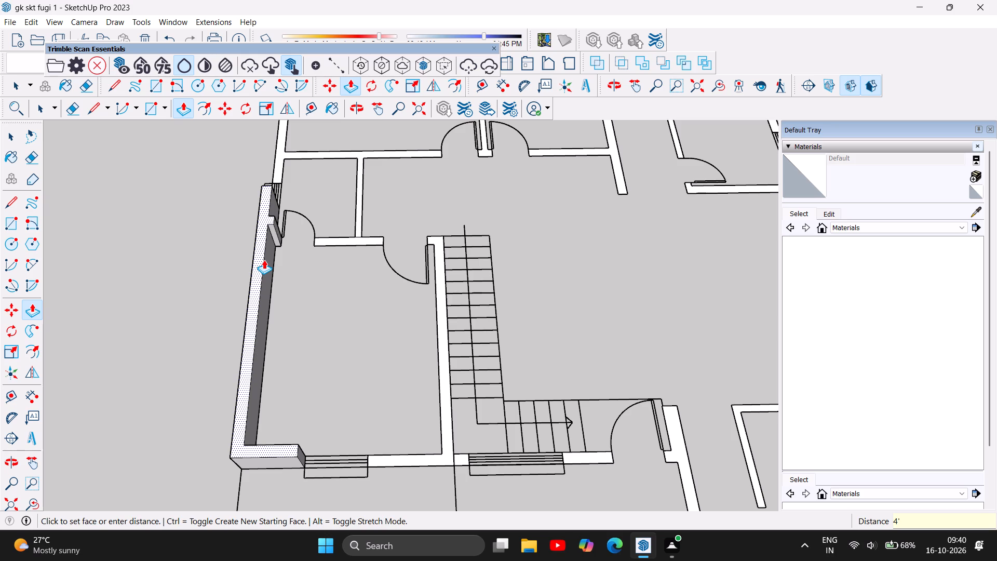
{"action": "key", "text": "BackSpace"}
{"action": "type", "text": "3'"}
{"action": "key", "text": "Return"}
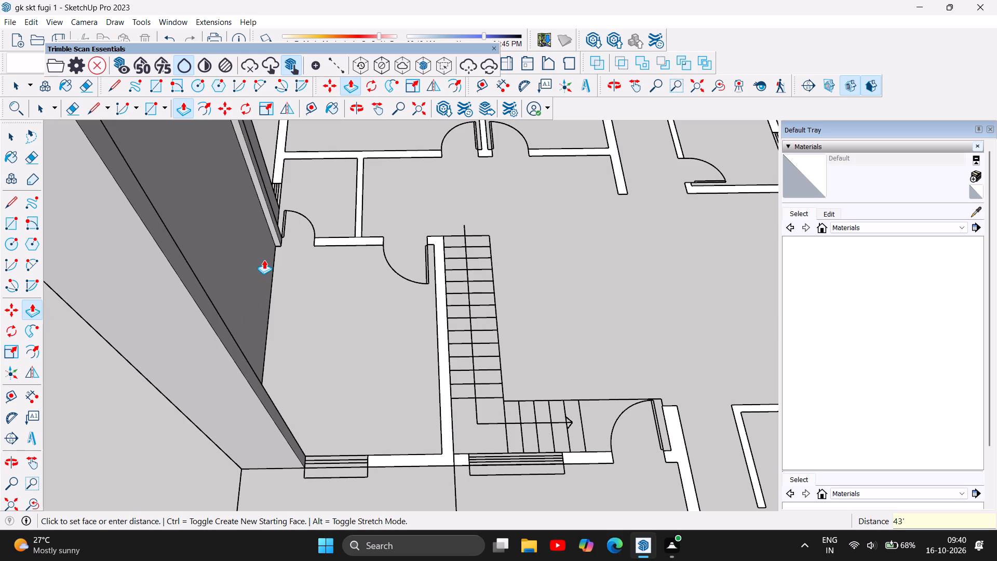
Examine the height of the extruded outer wall against the floor plan from several angles.
{"action": "scroll", "coordinate": [316, 329], "scroll_direction": "down", "scroll_amount": 6}
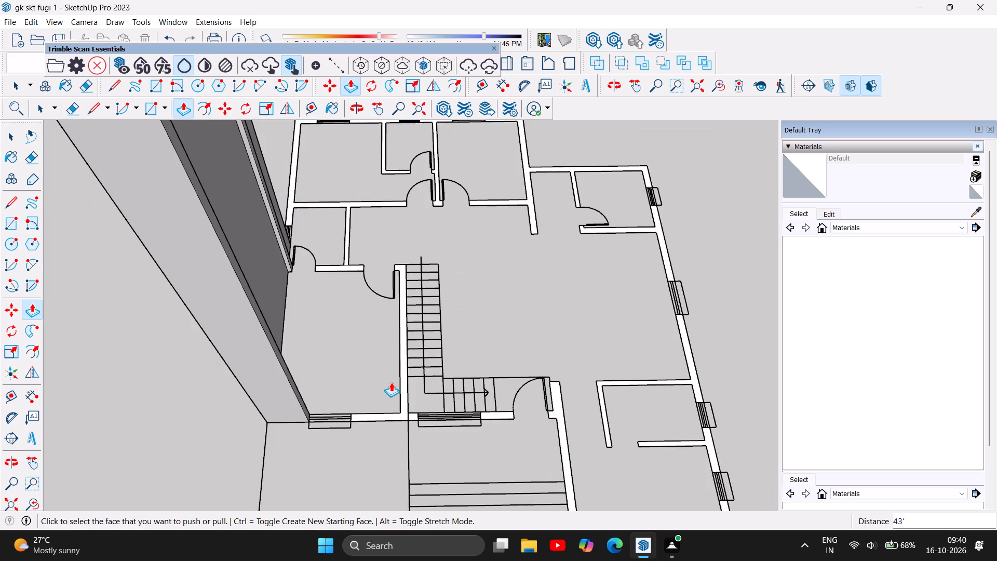
{"action": "scroll", "coordinate": [391, 382], "scroll_direction": "down", "scroll_amount": 11}
{"action": "scroll", "coordinate": [372, 340], "scroll_direction": "up", "scroll_amount": 3}
{"action": "scroll", "coordinate": [428, 328], "scroll_direction": "down", "scroll_amount": 6}
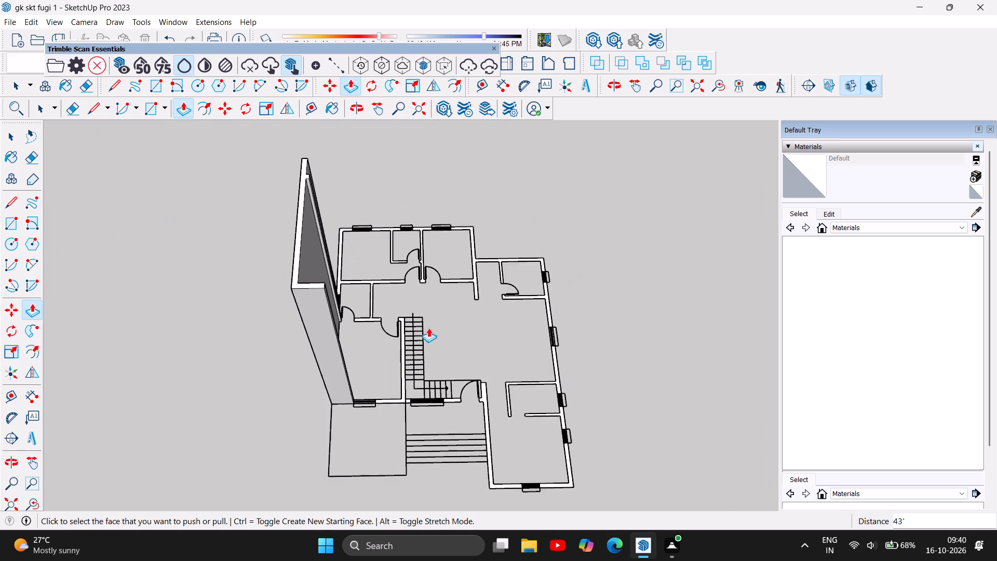
{"action": "scroll", "coordinate": [450, 337], "scroll_direction": "down", "scroll_amount": 12}
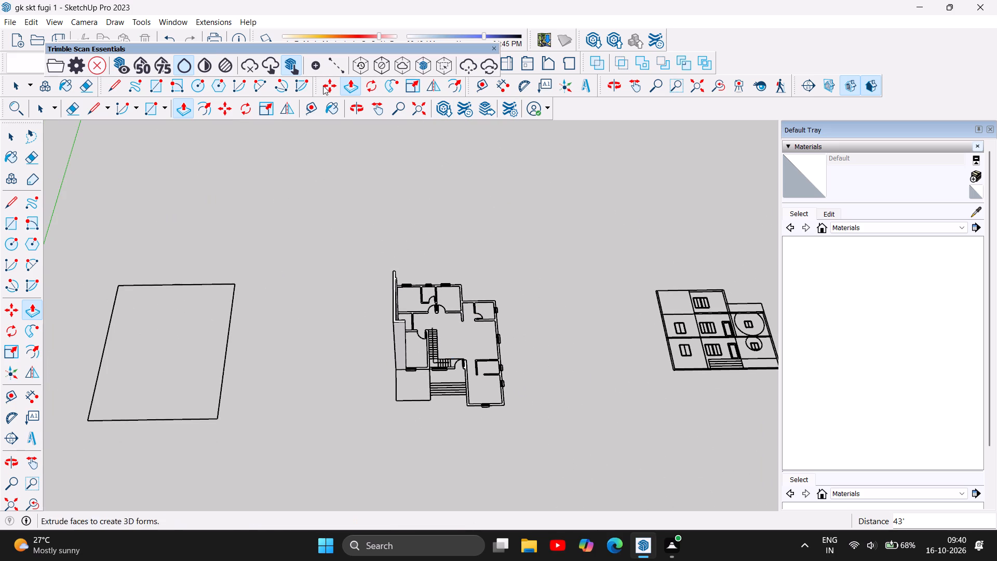
{"action": "left_click", "coordinate": [353, 112]}
{"action": "left_click_drag", "start_coordinate": [314, 268], "coordinate": [465, 261]}
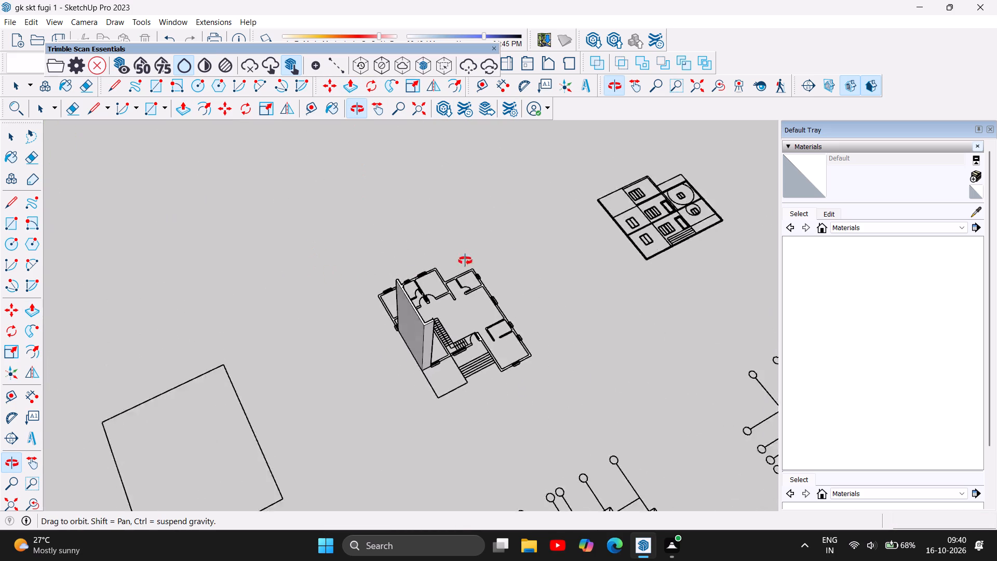
{"action": "left_click_drag", "start_coordinate": [465, 261], "coordinate": [599, 199]}
{"action": "left_click_drag", "start_coordinate": [279, 326], "coordinate": [558, 195]}
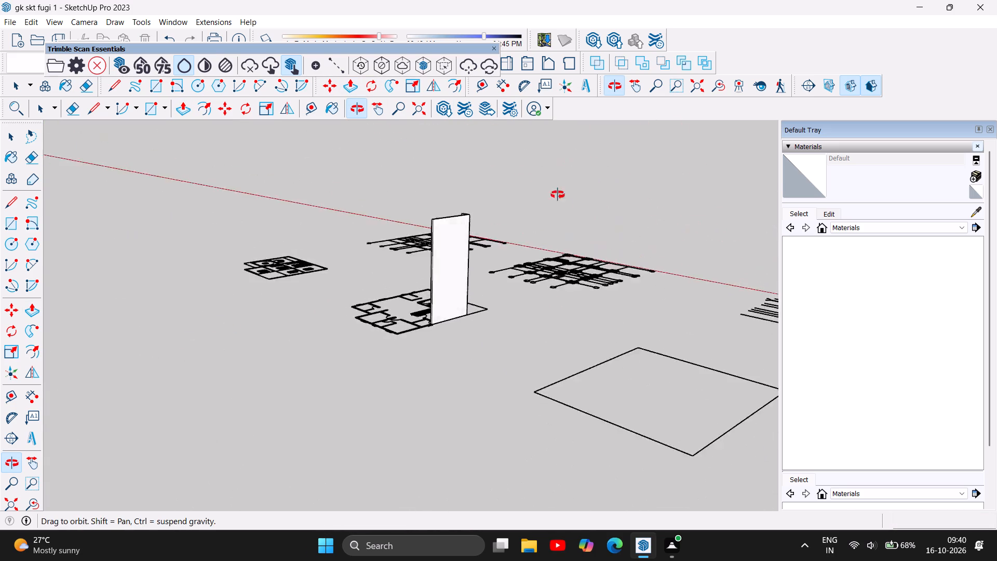
{"action": "left_click_drag", "start_coordinate": [558, 195], "coordinate": [59, 180]}
{"action": "left_click_drag", "start_coordinate": [554, 295], "coordinate": [491, 297]}
{"action": "left_click", "coordinate": [491, 297]}
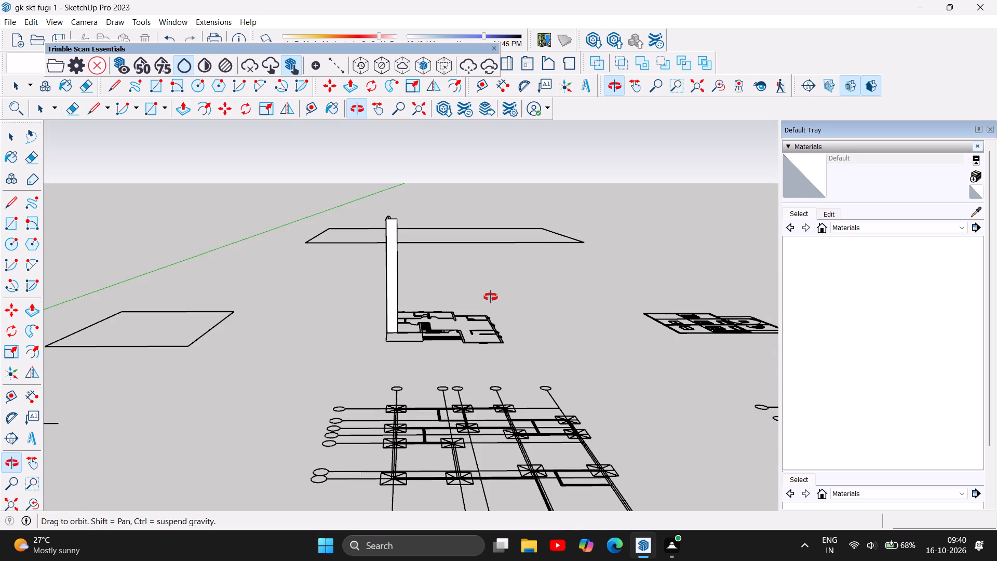
Undo the 43' extrusion of the outer wall.
{"action": "key", "text": "ctrl+z"}
Push/Pull the outer wall face around the large room's outer corner, between the two windows, up by 3'.
{"action": "scroll", "coordinate": [393, 309], "scroll_direction": "up", "scroll_amount": 4}
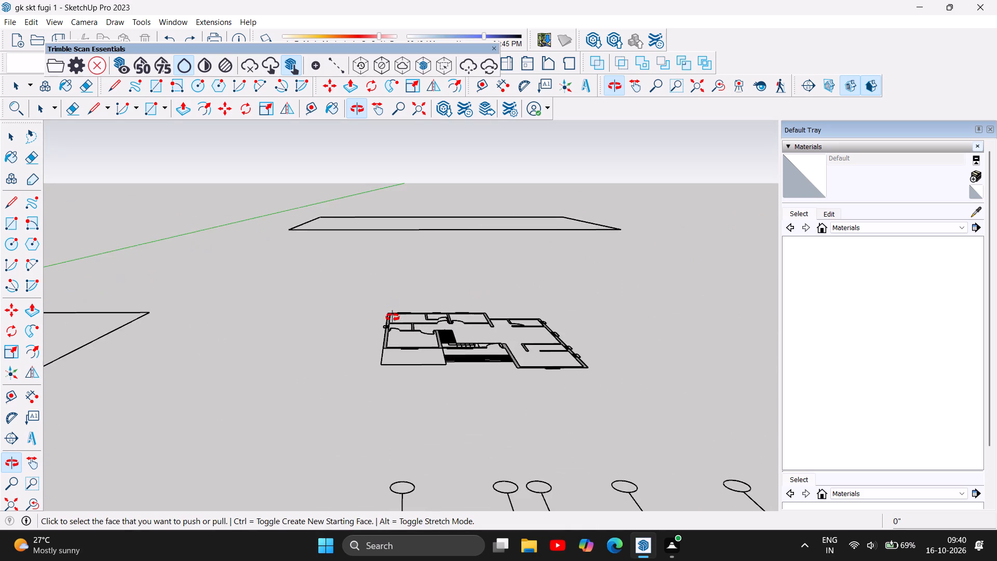
{"action": "scroll", "coordinate": [386, 319], "scroll_direction": "up", "scroll_amount": 11}
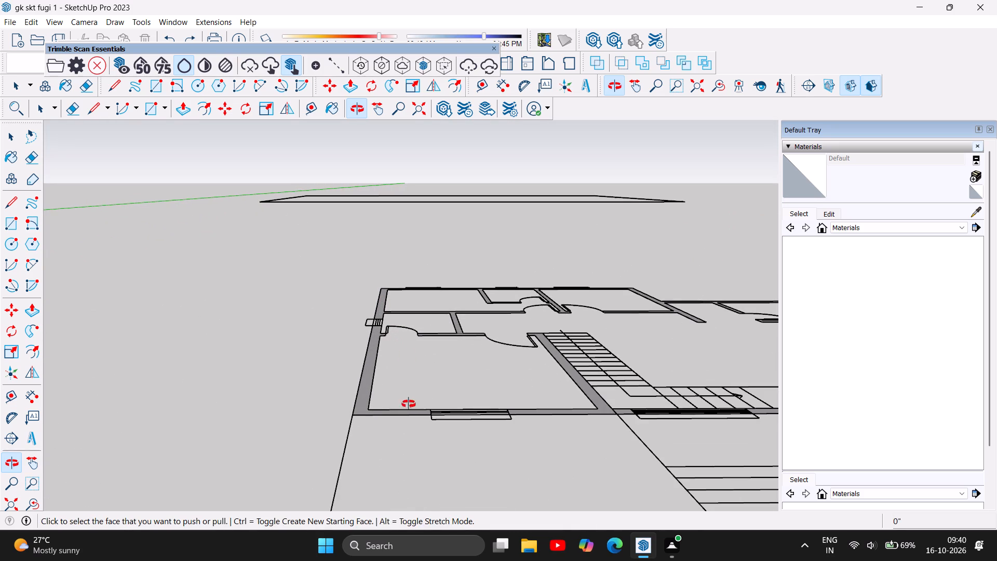
{"action": "left_click_drag", "start_coordinate": [453, 301], "coordinate": [410, 487]}
{"action": "scroll", "coordinate": [381, 252], "scroll_direction": "down", "scroll_amount": 5}
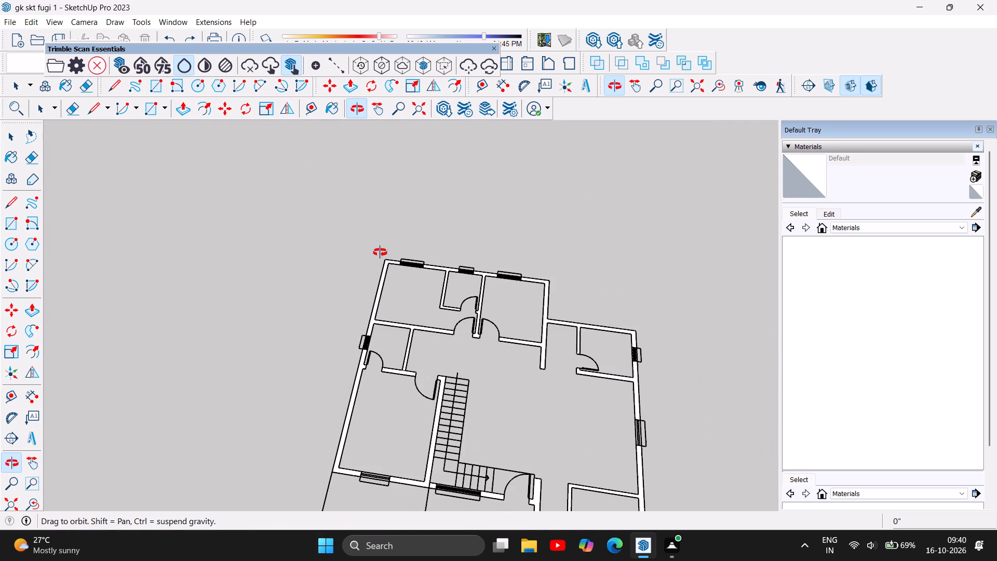
{"action": "left_click_drag", "start_coordinate": [457, 368], "coordinate": [490, 353]}
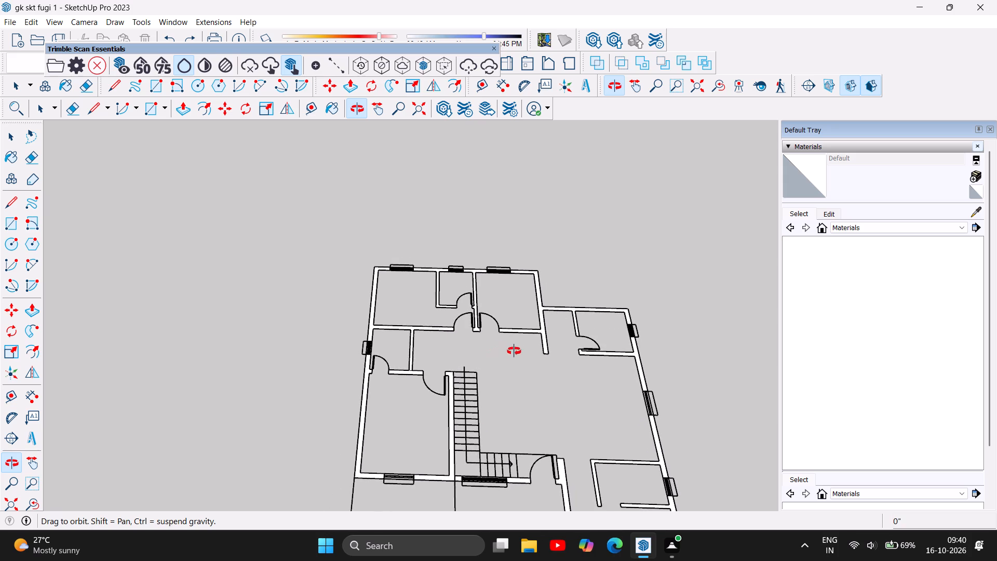
{"action": "scroll", "coordinate": [506, 343], "scroll_direction": "down", "scroll_amount": 4}
{"action": "scroll", "coordinate": [538, 416], "scroll_direction": "up", "scroll_amount": 4}
{"action": "scroll", "coordinate": [361, 424], "scroll_direction": "up", "scroll_amount": 4}
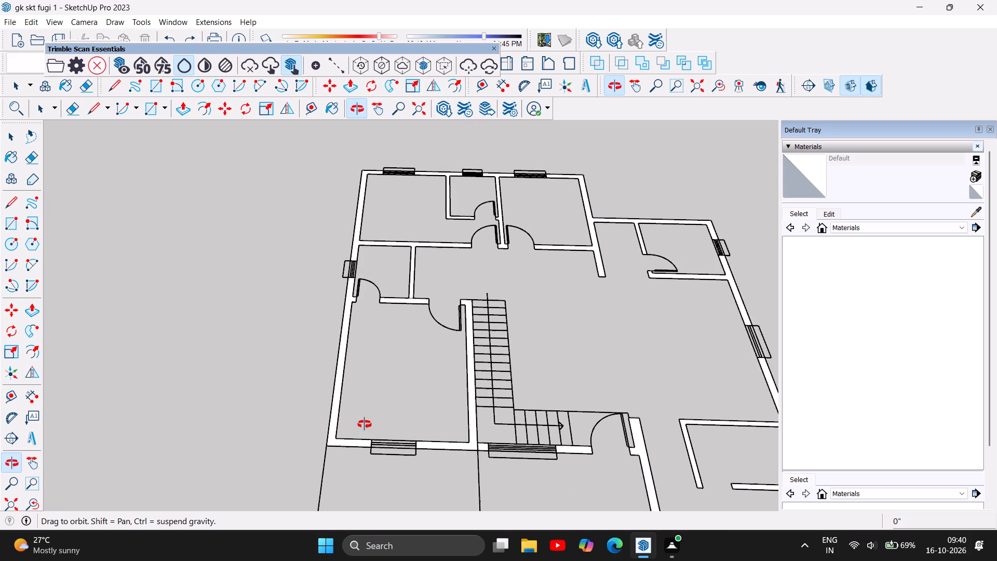
{"action": "scroll", "coordinate": [377, 403], "scroll_direction": "up", "scroll_amount": 1}
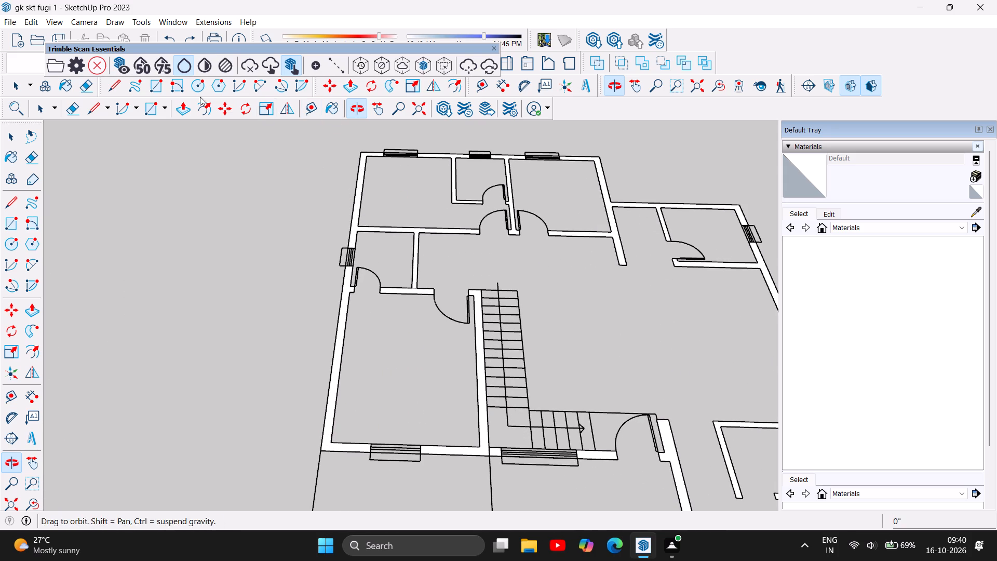
{"action": "left_click", "coordinate": [184, 113]}
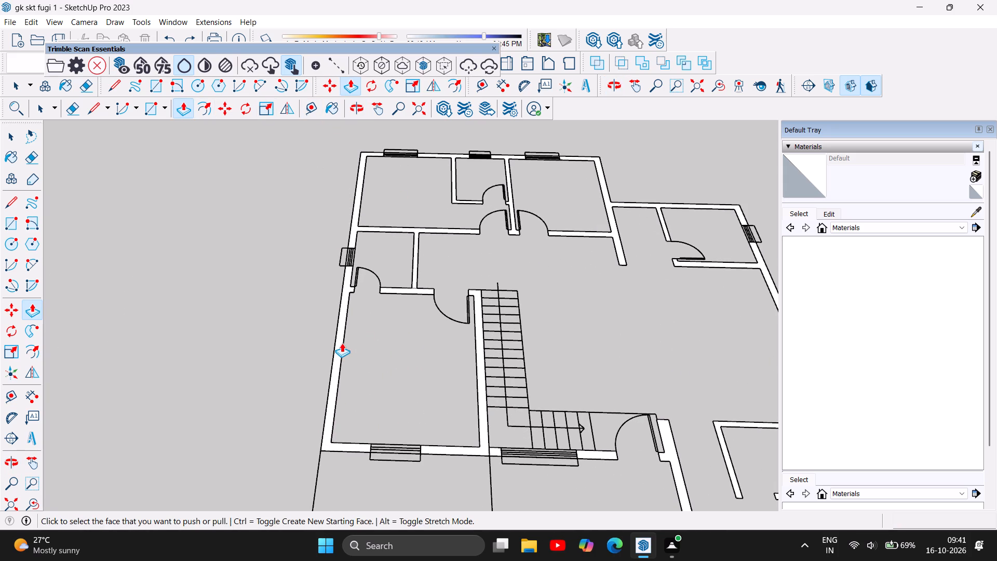
{"action": "left_click", "coordinate": [342, 343]}
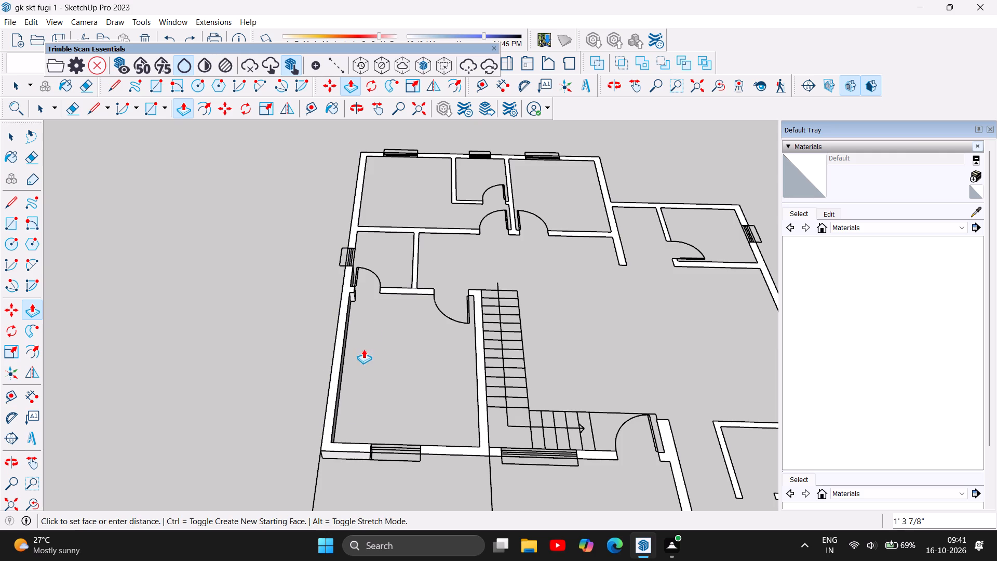
{"action": "key", "text": "Escape"}
{"action": "left_click", "coordinate": [338, 366]}
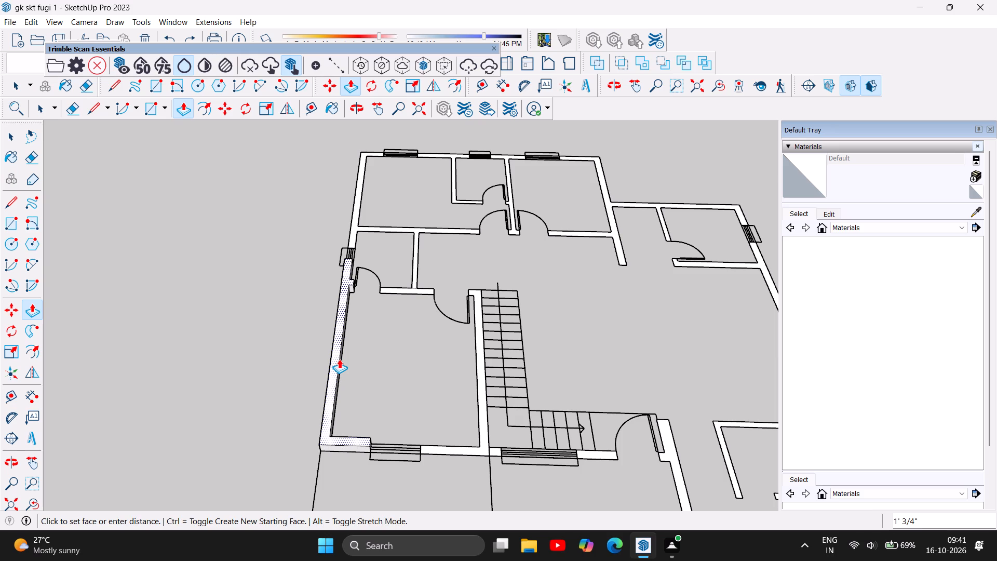
{"action": "key", "text": "3"}
{"action": "key", "text": "apostrophe"}
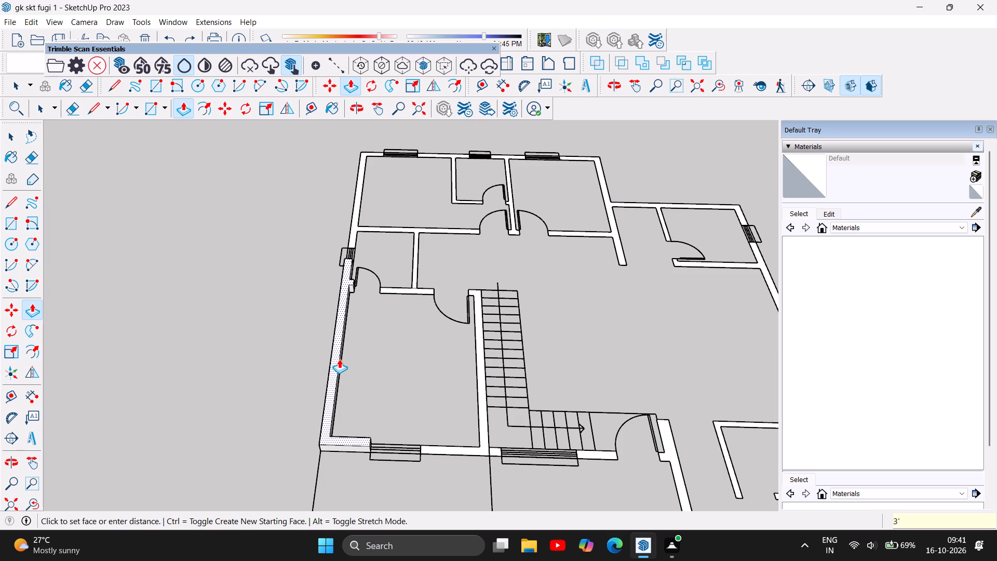
{"action": "key", "text": "Return"}
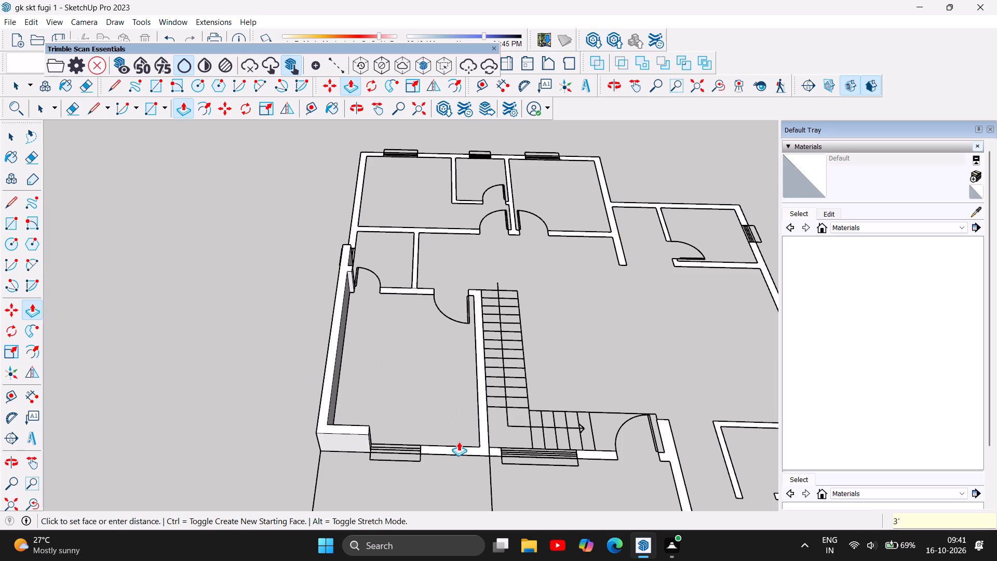
Push/Pull the wall face between the large room and the staircase, including its front stretch between the windows, up by 3'.
{"action": "scroll", "coordinate": [457, 447], "scroll_direction": "up", "scroll_amount": 4}
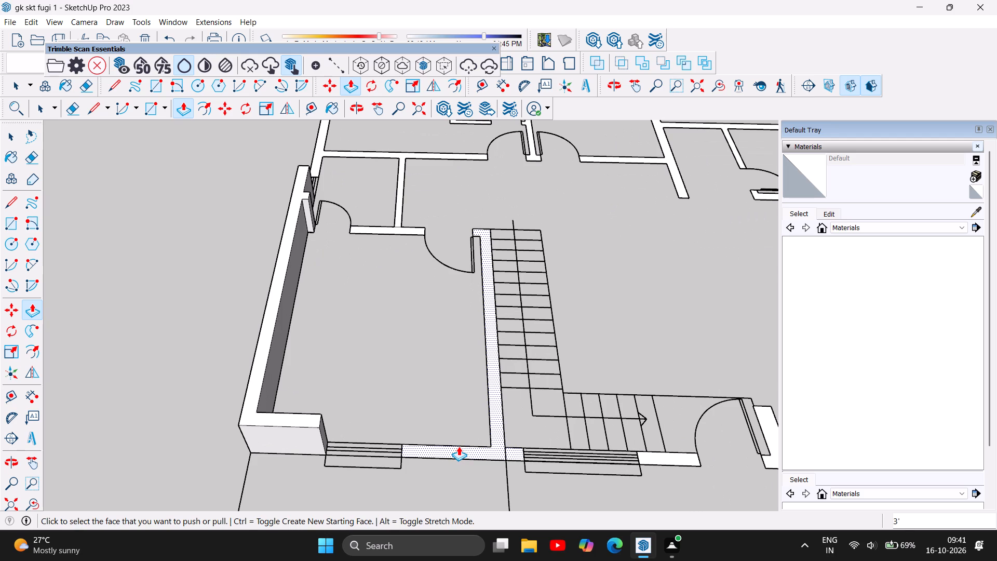
{"action": "left_click", "coordinate": [459, 446]}
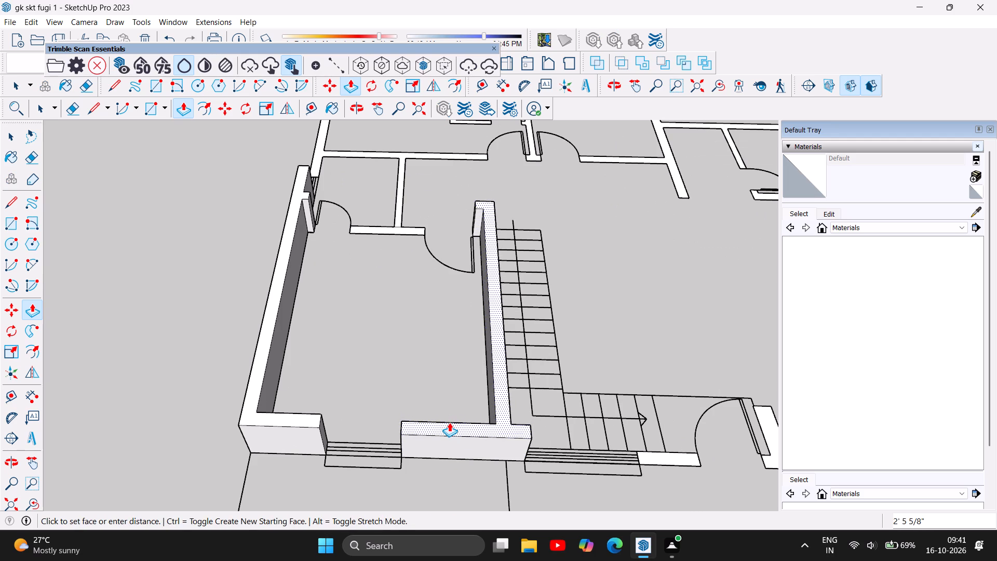
{"action": "type", "text": "3'"}
{"action": "key", "text": "Return"}
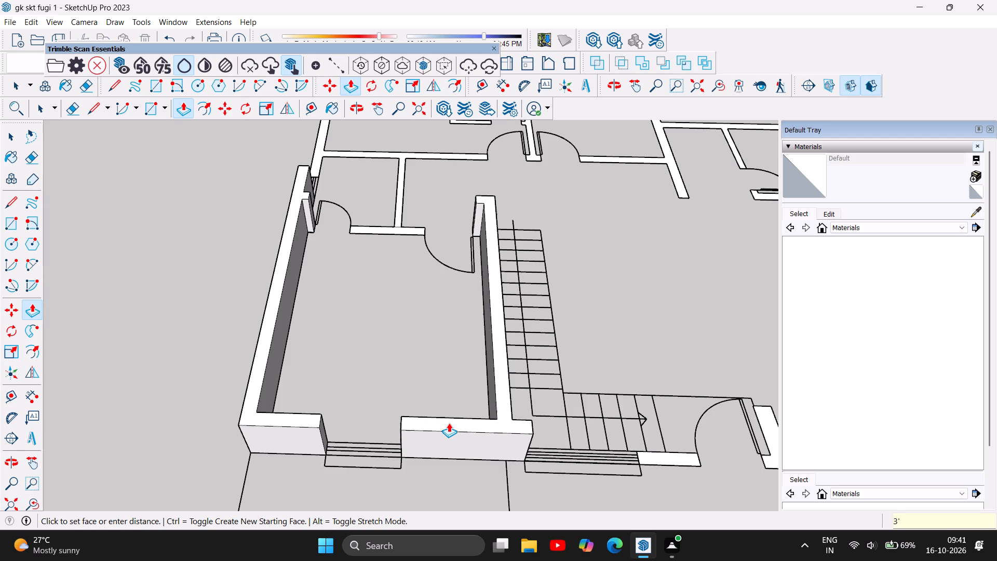
Push/Pull the short front wall face between the staircase window and the entrance door up by 3'.
{"action": "scroll", "coordinate": [263, 436], "scroll_direction": "down", "scroll_amount": 5}
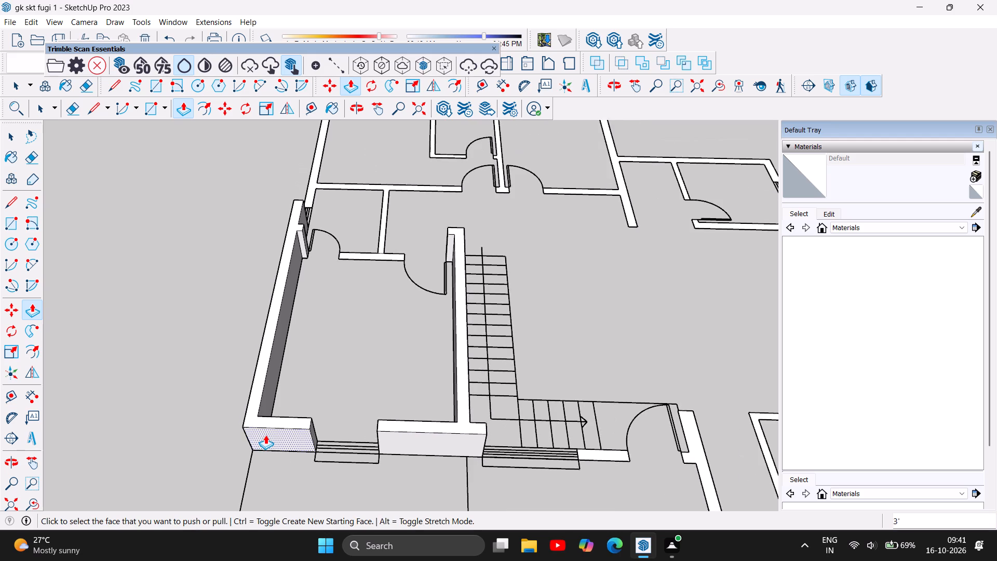
{"action": "scroll", "coordinate": [265, 435], "scroll_direction": "down", "scroll_amount": 3}
{"action": "scroll", "coordinate": [365, 254], "scroll_direction": "up", "scroll_amount": 2}
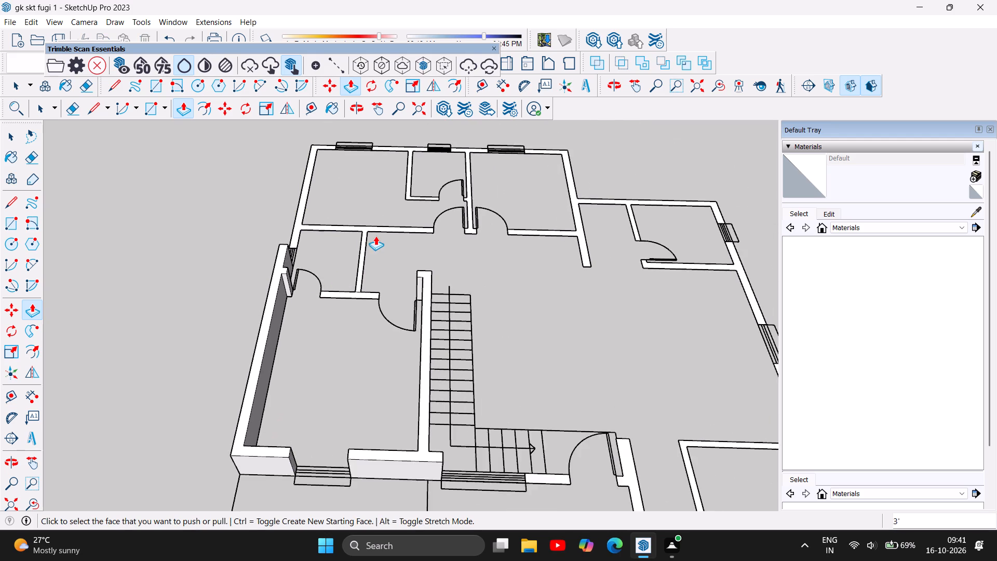
{"action": "scroll", "coordinate": [375, 236], "scroll_direction": "up", "scroll_amount": 1}
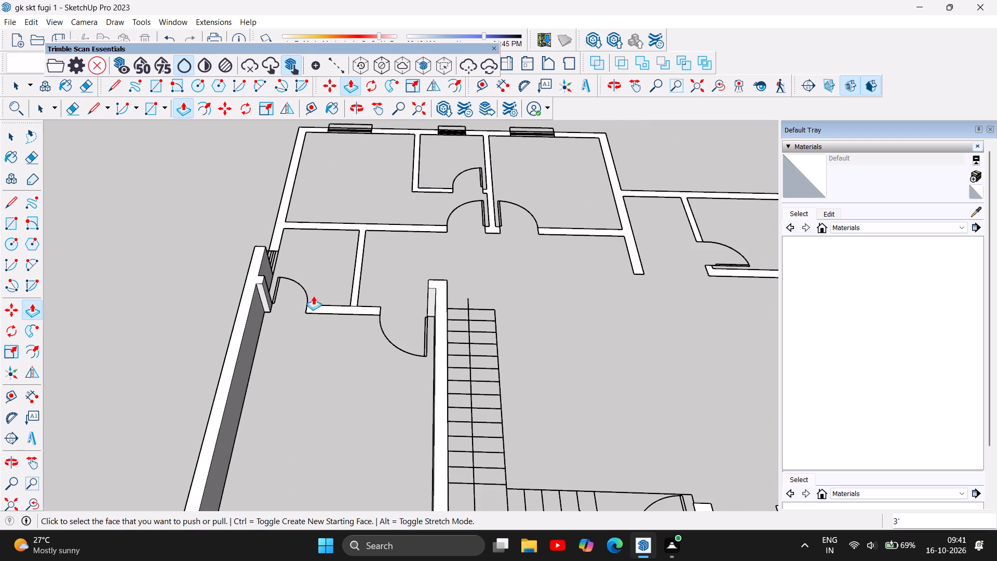
{"action": "scroll", "coordinate": [181, 246], "scroll_direction": "down", "scroll_amount": 4}
{"action": "scroll", "coordinate": [230, 245], "scroll_direction": "down", "scroll_amount": 5}
{"action": "scroll", "coordinate": [449, 421], "scroll_direction": "up", "scroll_amount": 3}
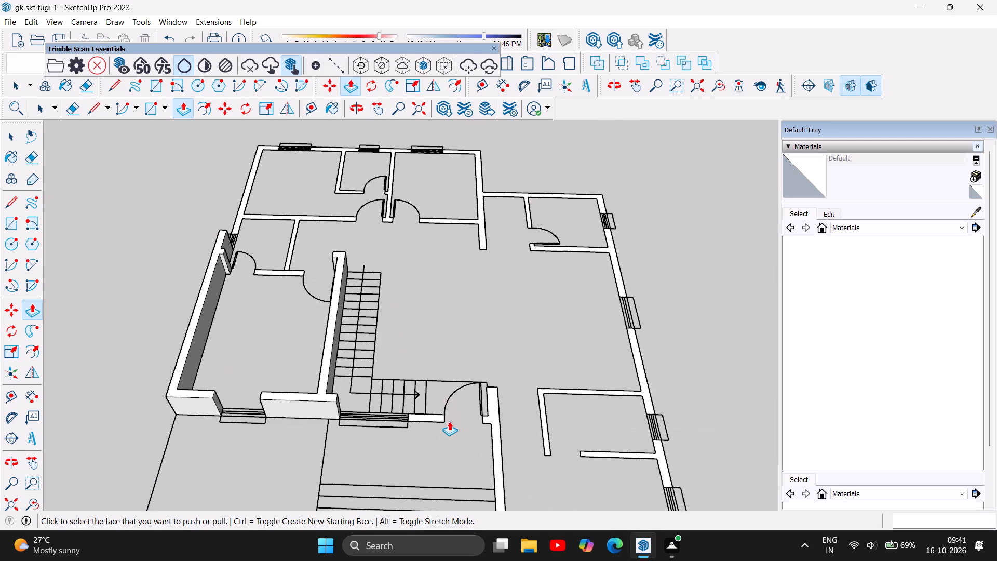
{"action": "scroll", "coordinate": [431, 411], "scroll_direction": "up", "scroll_amount": 4}
{"action": "left_click", "coordinate": [423, 416]}
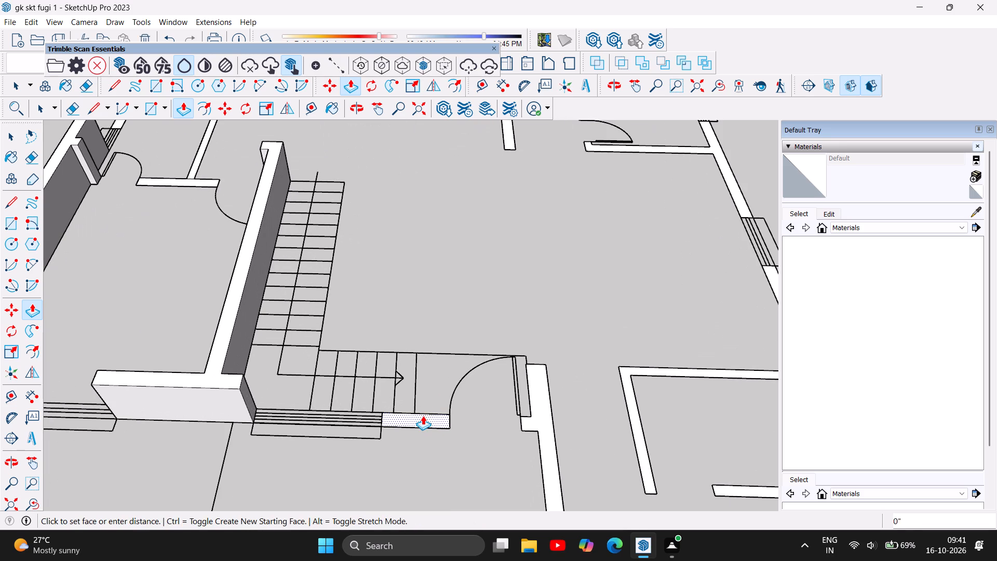
{"action": "type", "text": "3'"}
{"action": "key", "text": "Return"}
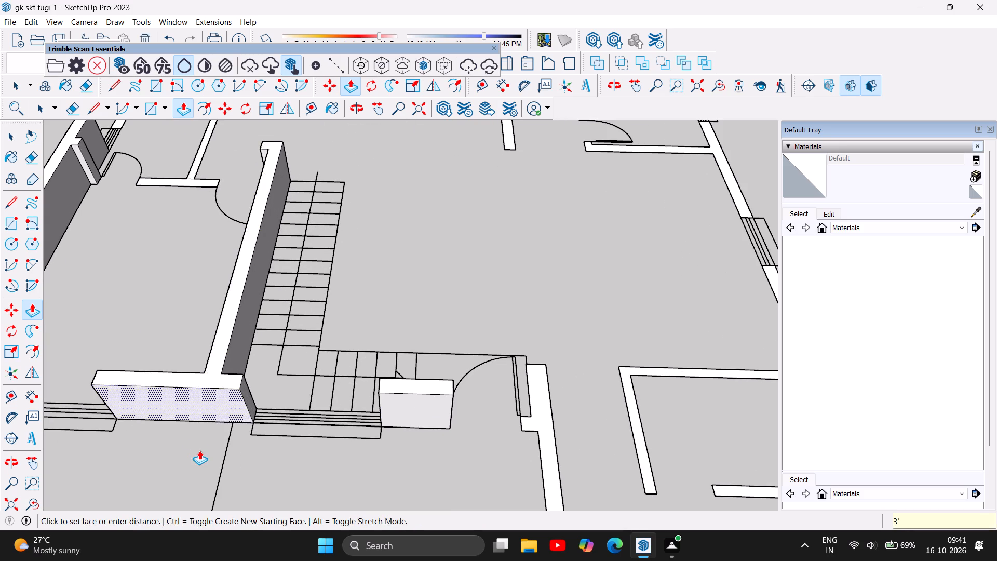
Push/Pull the L-shaped wall face running from the entrance door beside the entrance steps to the projecting room's front window up by 3'.
{"action": "scroll", "coordinate": [199, 450], "scroll_direction": "down", "scroll_amount": 4}
{"action": "scroll", "coordinate": [241, 440], "scroll_direction": "down", "scroll_amount": 9}
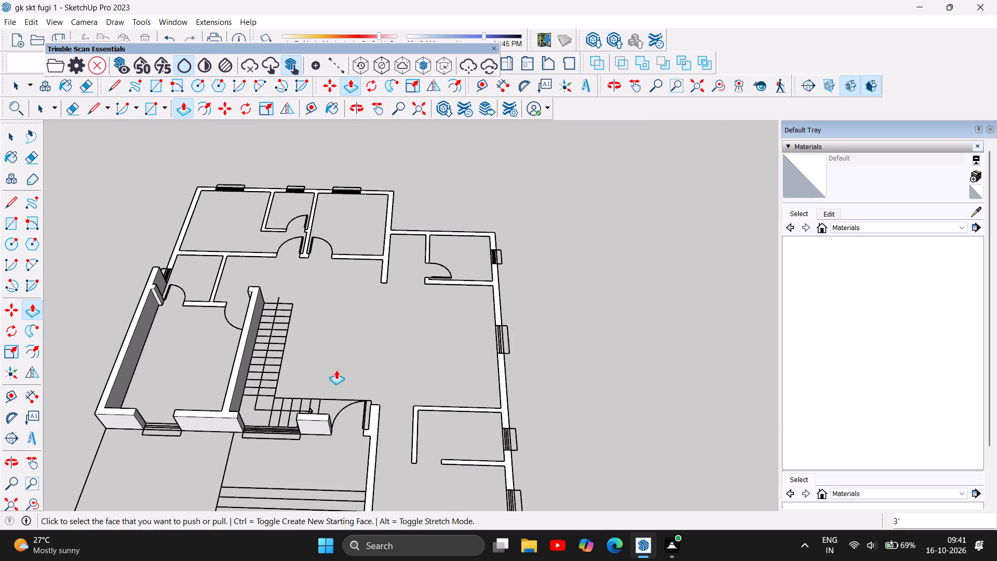
{"action": "scroll", "coordinate": [351, 320], "scroll_direction": "down", "scroll_amount": 10}
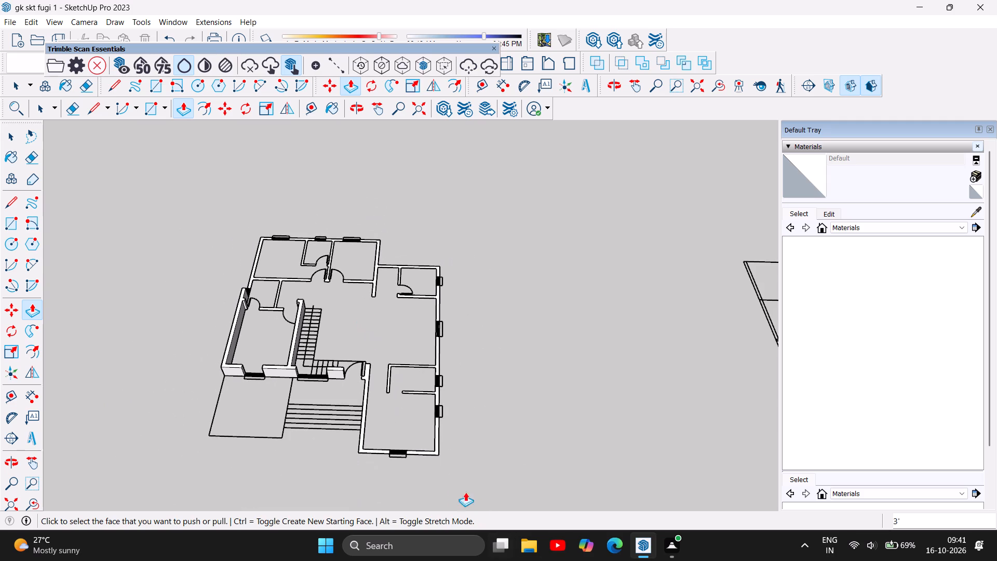
{"action": "scroll", "coordinate": [415, 468], "scroll_direction": "up", "scroll_amount": 4}
{"action": "scroll", "coordinate": [364, 456], "scroll_direction": "up", "scroll_amount": 10}
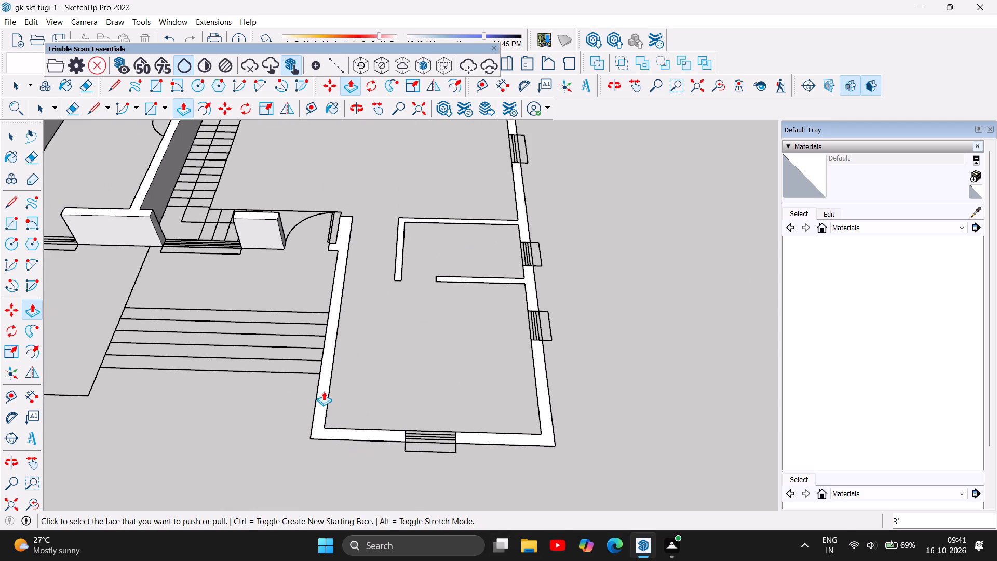
{"action": "left_click", "coordinate": [325, 392]}
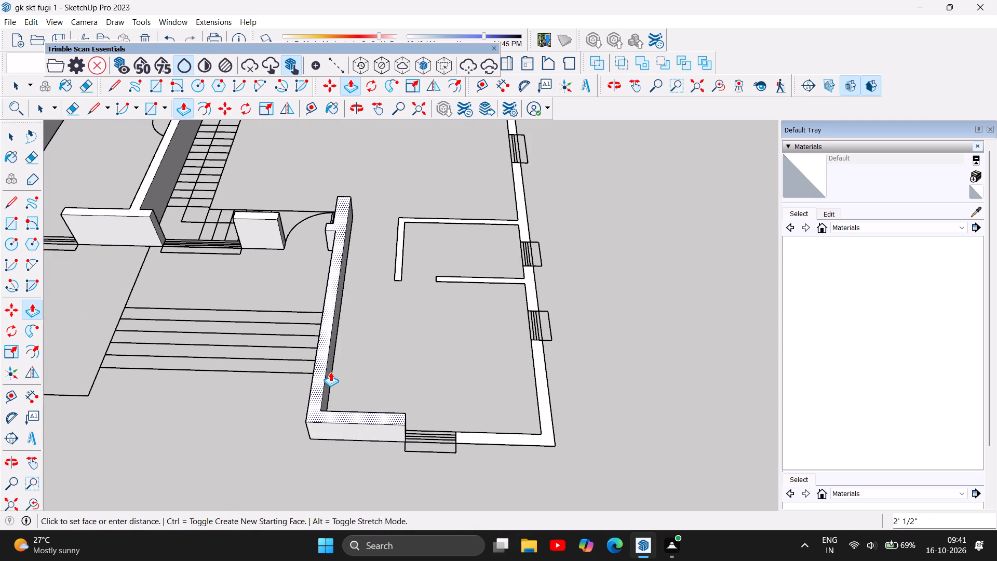
{"action": "type", "text": "3'"}
{"action": "key", "text": "Return"}
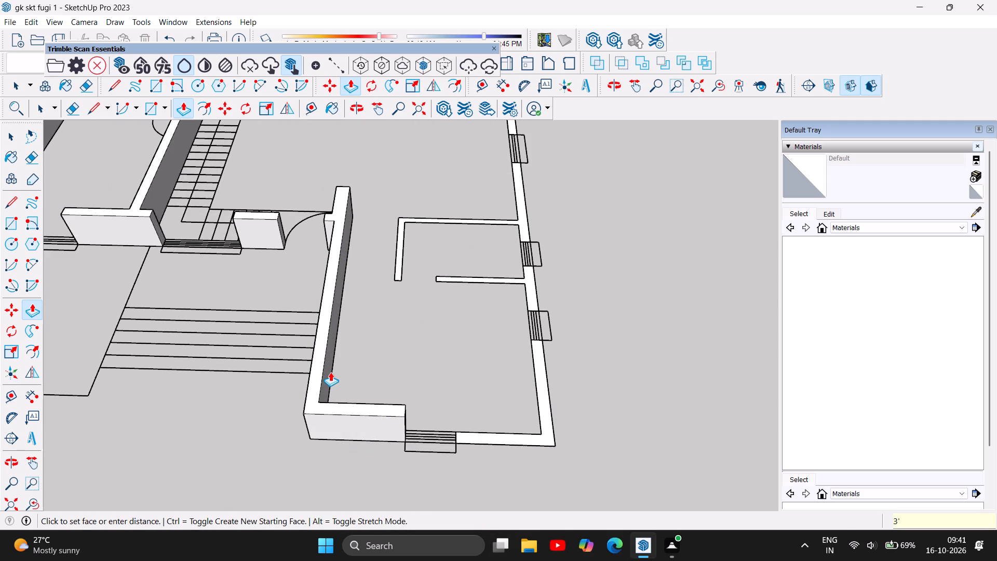
Push/Pull the wall face around the projecting room's outer corner, between its front and side windows, up by 3'.
{"action": "right_click", "coordinate": [534, 435]}
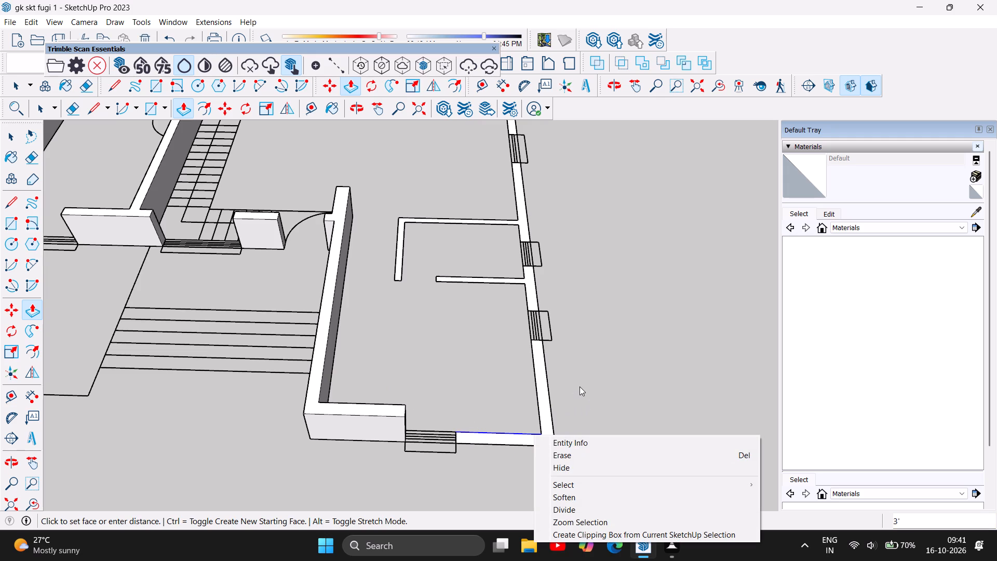
{"action": "key", "text": "Escape"}
{"action": "left_click", "coordinate": [551, 420]}
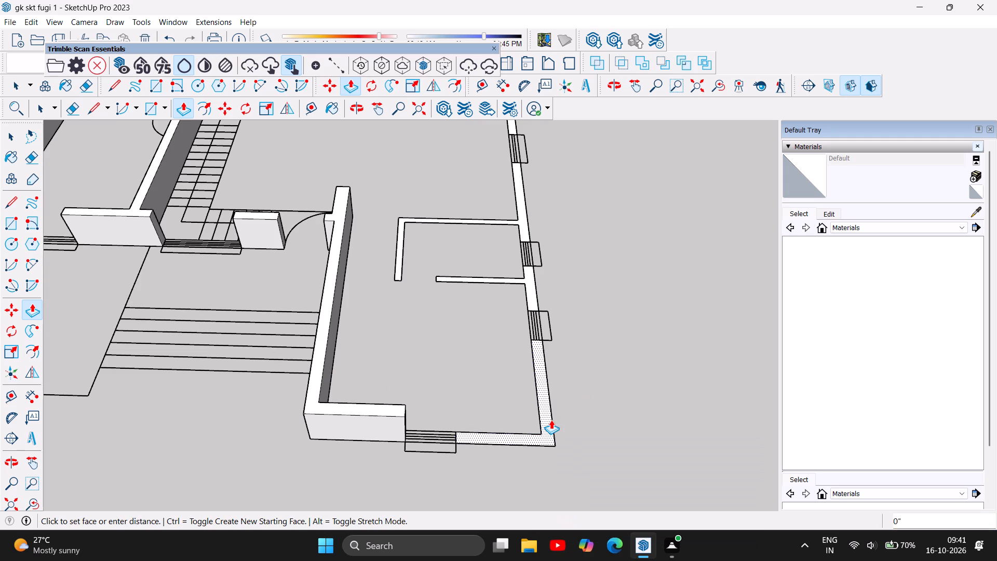
{"action": "type", "text": "3'"}
{"action": "key", "text": "Return"}
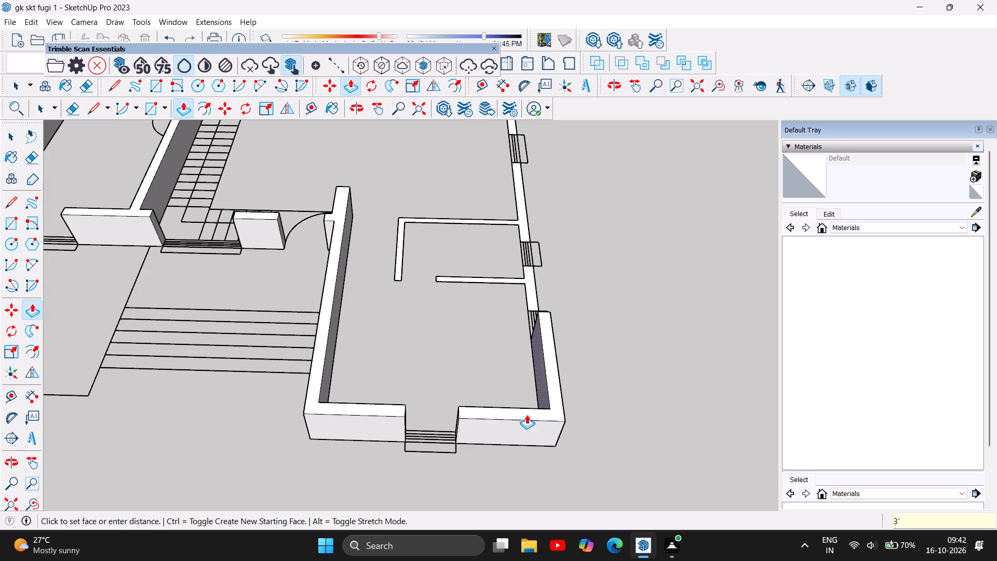
Push/Pull the side wall face between the projecting room's two side windows, including its short straight partition, up by 3'.
{"action": "left_click", "coordinate": [533, 282]}
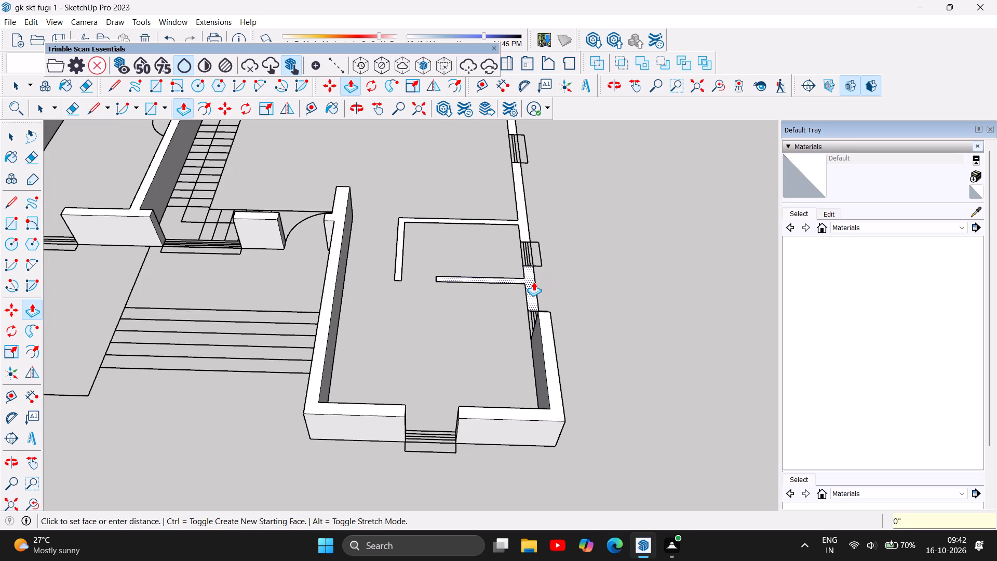
{"action": "type", "text": "3'"}
{"action": "key", "text": "Return"}
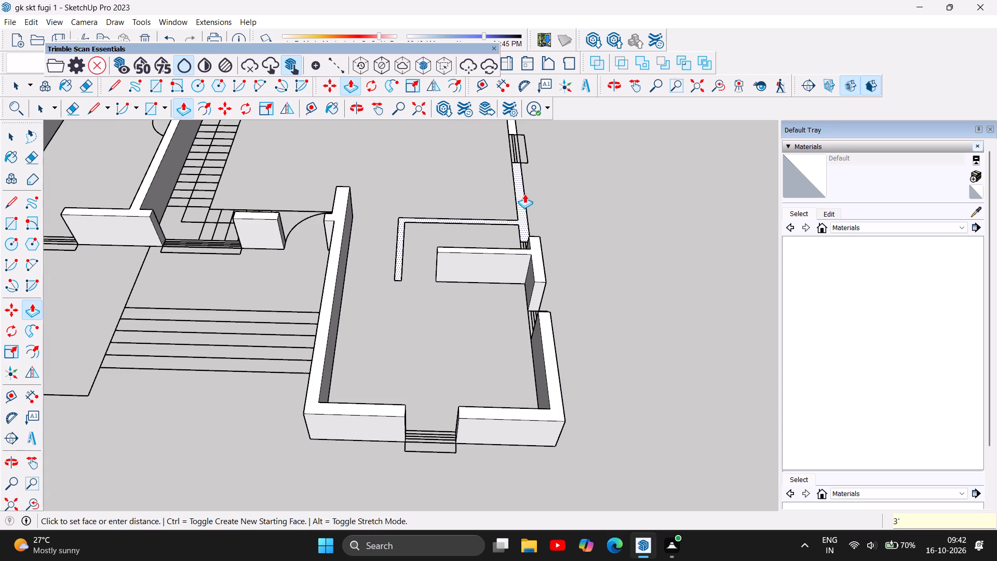
Push/Pull the adjoining side wall face up to the large hall's window, including its L-shaped partition, up by 3'.
{"action": "left_click", "coordinate": [524, 194]}
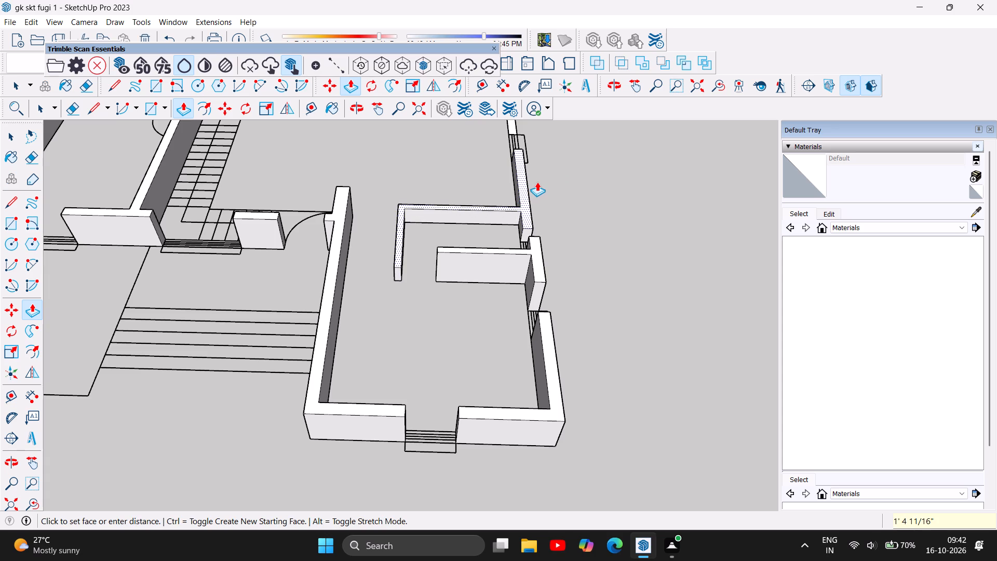
{"action": "type", "text": "3'"}
{"action": "key", "text": "Return"}
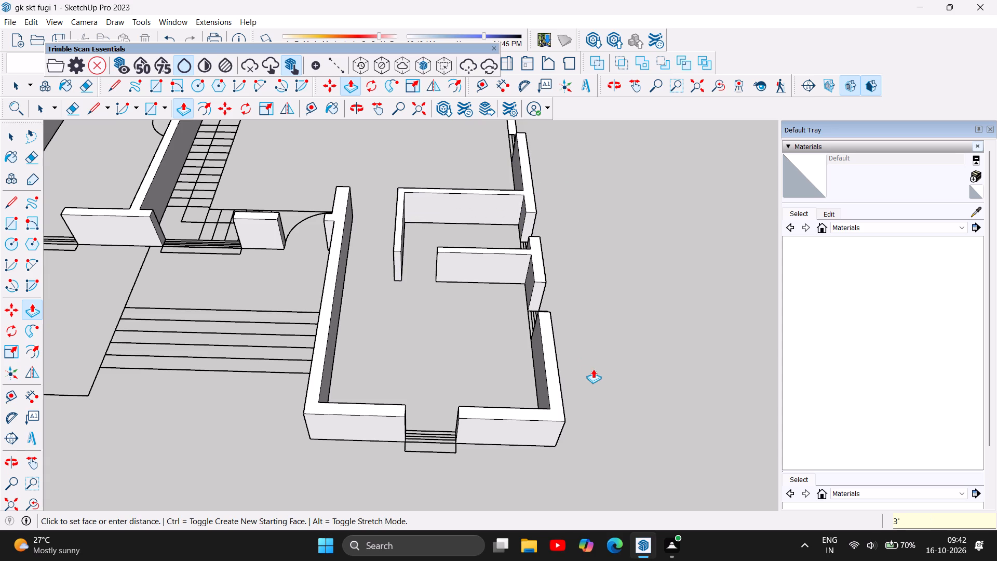
{"action": "scroll", "coordinate": [363, 453], "scroll_direction": "down", "scroll_amount": 6}
{"action": "scroll", "coordinate": [514, 456], "scroll_direction": "down", "scroll_amount": 6}
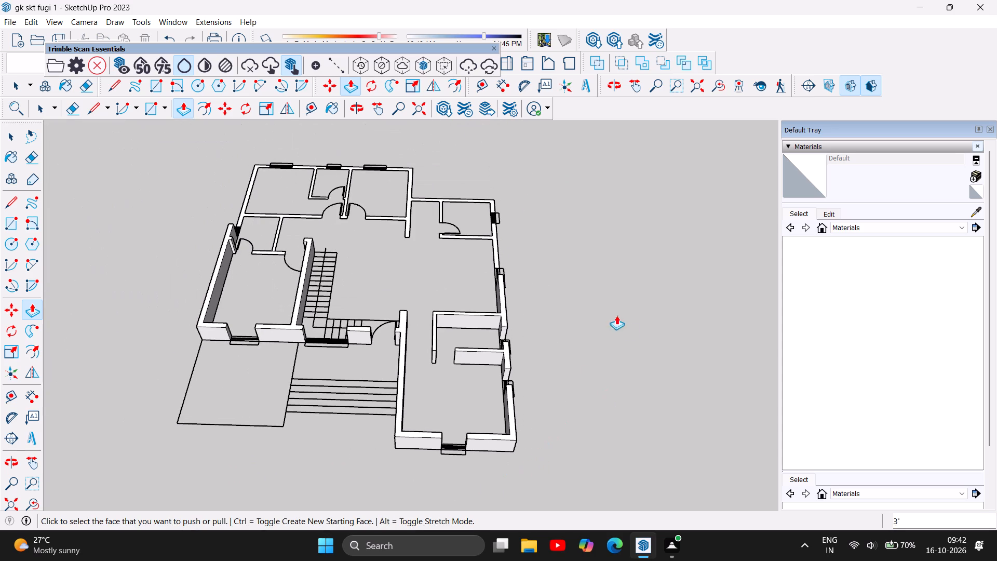
Push/Pull the side wall face between the hall window and the small rear room's window, including that room's front partition, up by 3'.
{"action": "scroll", "coordinate": [531, 226], "scroll_direction": "up", "scroll_amount": 9}
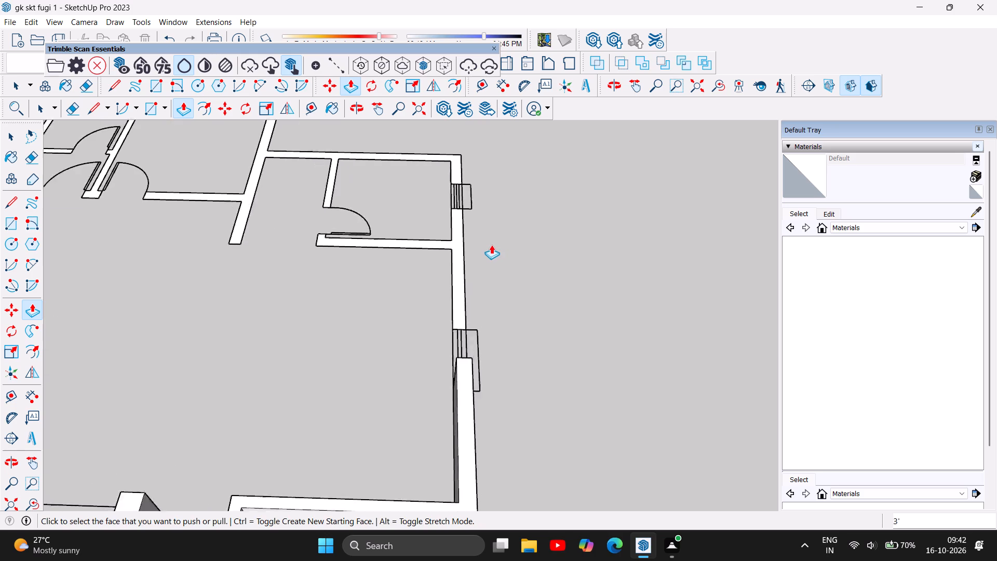
{"action": "scroll", "coordinate": [491, 245], "scroll_direction": "up", "scroll_amount": 2}
{"action": "double_click", "coordinate": [450, 265]}
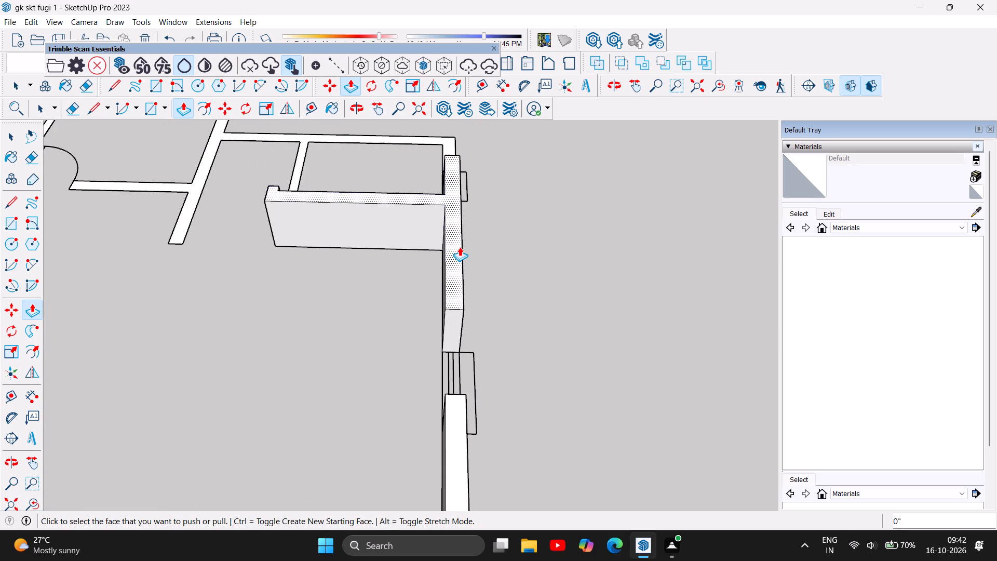
{"action": "type", "text": "3'"}
{"action": "key", "text": "Return"}
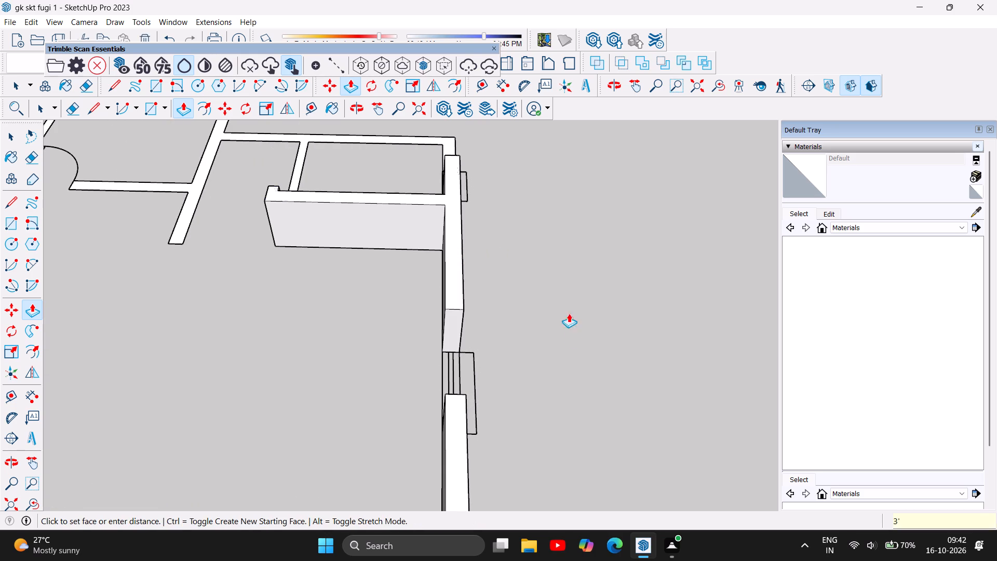
Push/Pull the connected wall face around the small rear room's outer corner, with its partitions and the adjoining back bedroom walls, up by 3'.
{"action": "scroll", "coordinate": [563, 332], "scroll_direction": "down", "scroll_amount": 5}
{"action": "scroll", "coordinate": [486, 186], "scroll_direction": "up", "scroll_amount": 2}
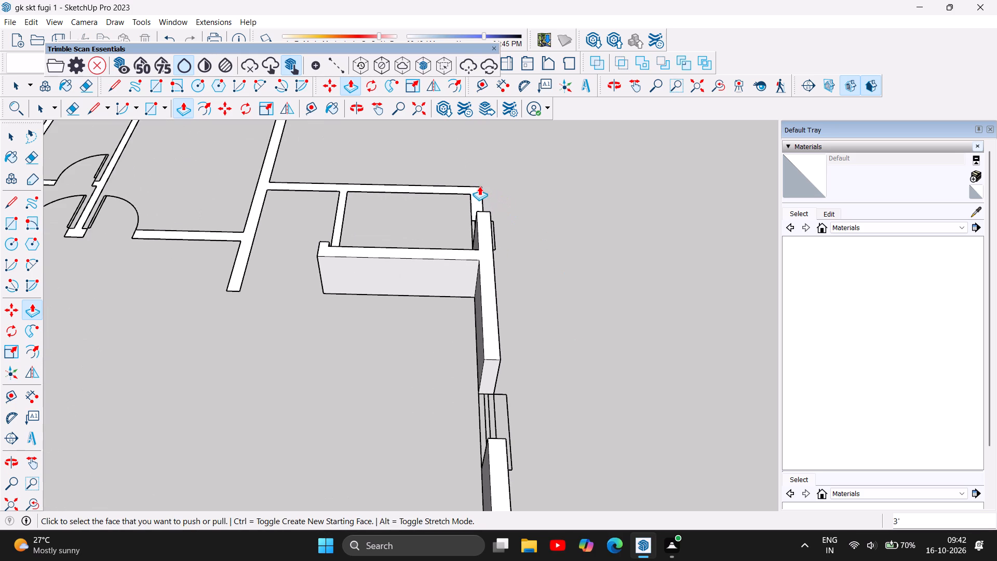
{"action": "double_click", "coordinate": [478, 193]}
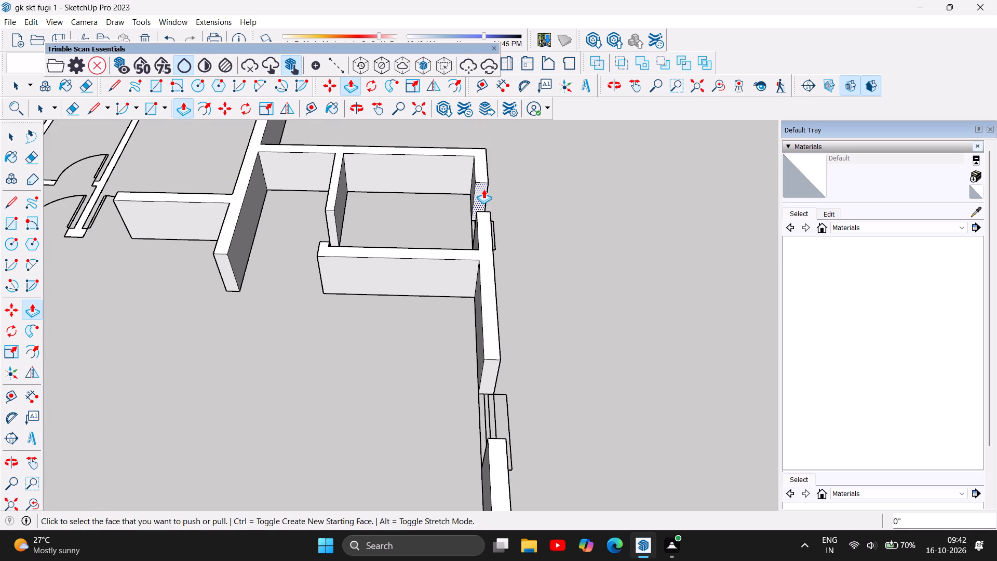
Push/Pull the rear wall face between the back bedroom's window and the small middle window, including its long partition between the doors, up by 3'.
{"action": "scroll", "coordinate": [587, 257], "scroll_direction": "down", "scroll_amount": 12}
{"action": "scroll", "coordinate": [360, 176], "scroll_direction": "up", "scroll_amount": 2}
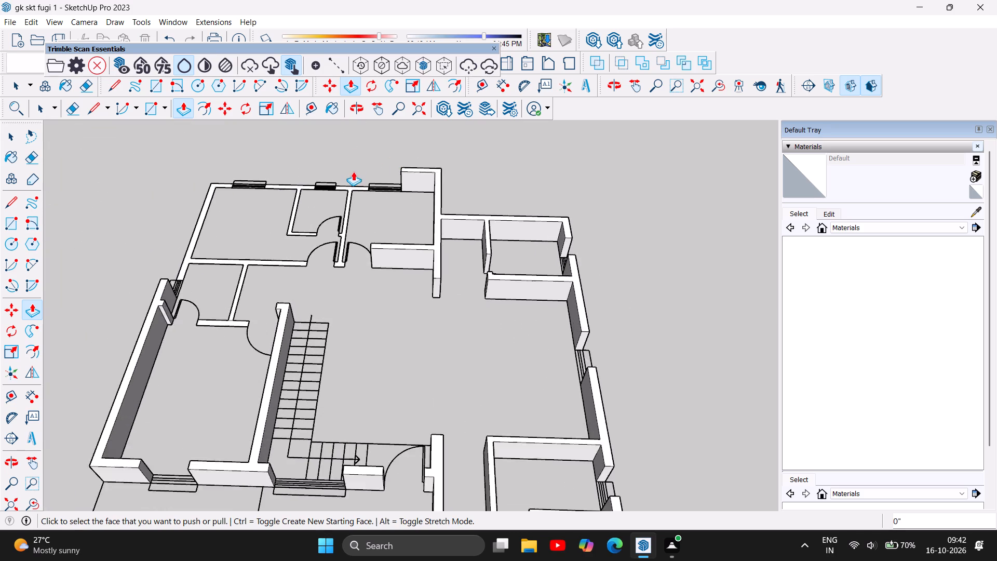
{"action": "scroll", "coordinate": [353, 171], "scroll_direction": "up", "scroll_amount": 9}
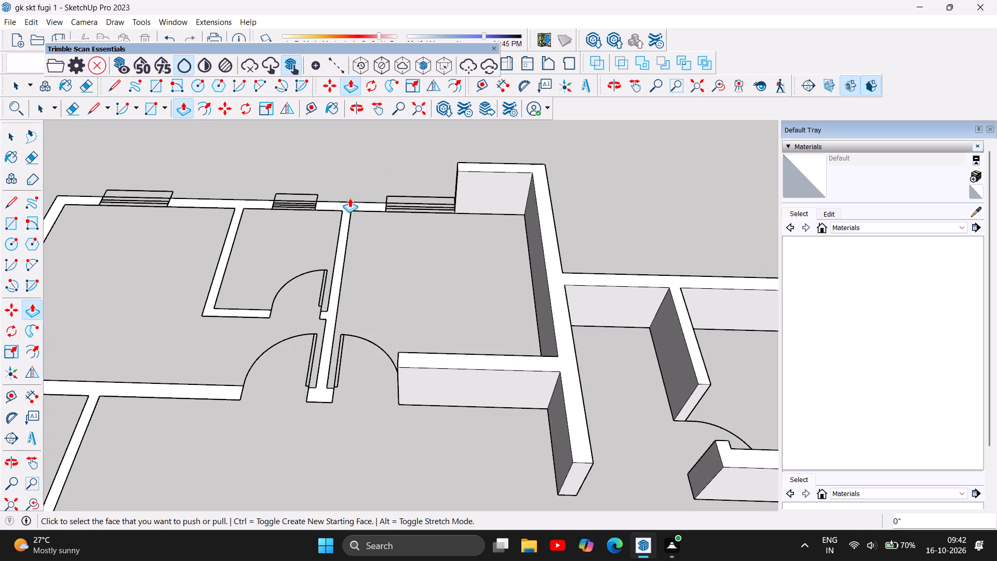
{"action": "left_click", "coordinate": [349, 204]}
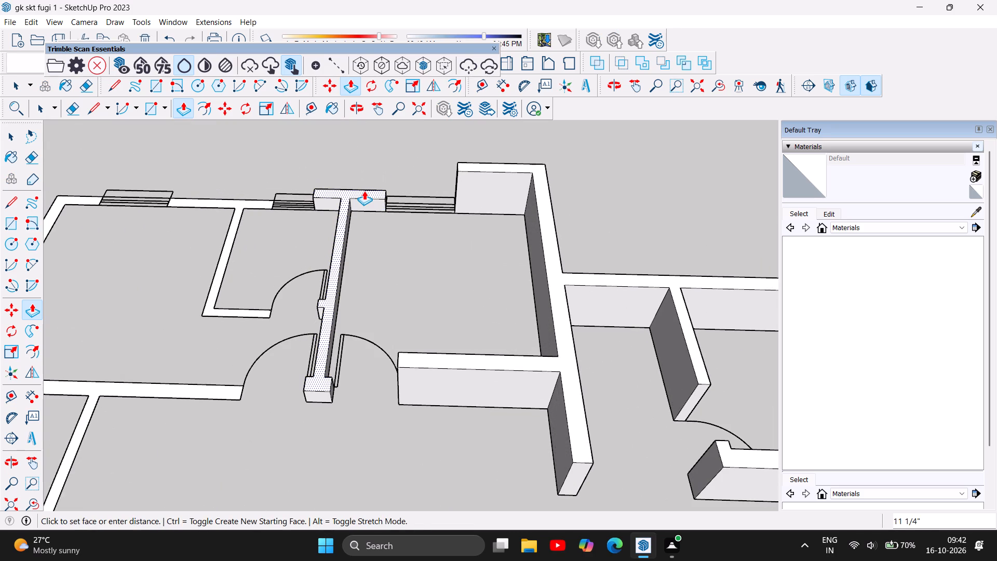
{"action": "type", "text": "3'"}
{"action": "key", "text": "Return"}
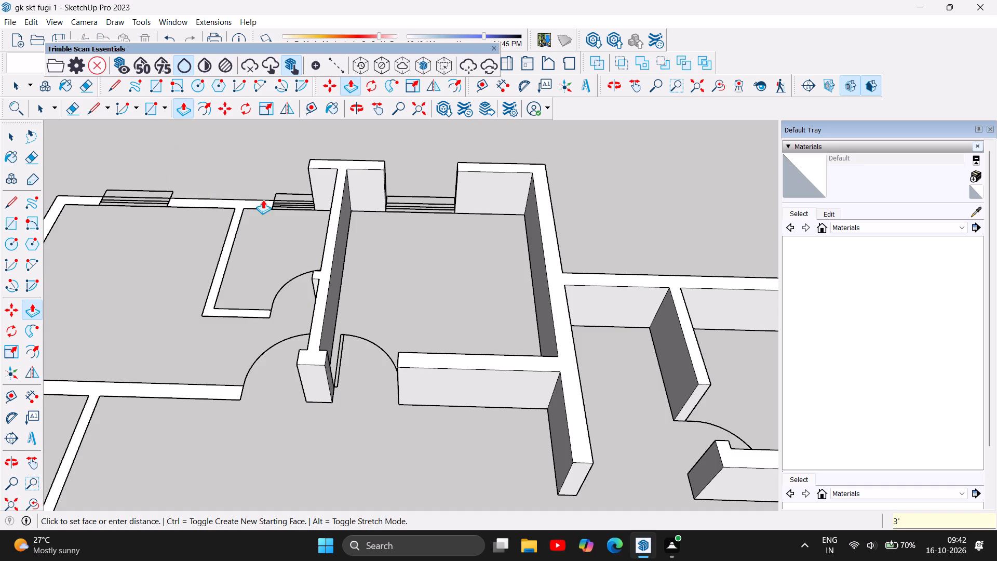
Push/Pull the rear wall face between the small middle window and the other bedroom's window, including its L-shaped partition, up by 3'.
{"action": "left_click", "coordinate": [241, 209]}
{"action": "type", "text": "3'"}
{"action": "key", "text": "Return"}
Push/Pull the wall face around the remaining rear corner, including the bedroom's front wall and its branching partition, up by 3'.
{"action": "scroll", "coordinate": [525, 292], "scroll_direction": "down", "scroll_amount": 4}
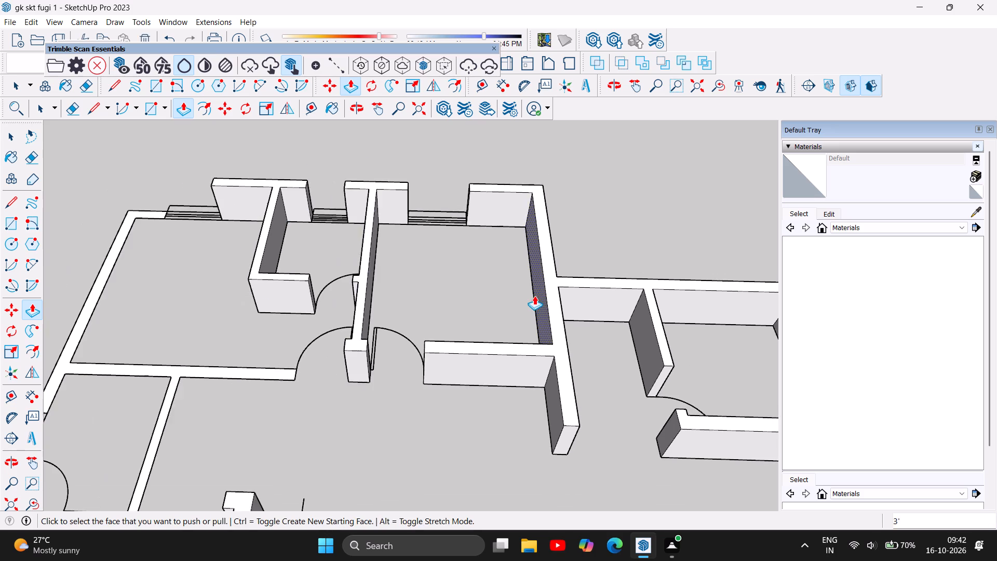
{"action": "scroll", "coordinate": [531, 290], "scroll_direction": "down", "scroll_amount": 9}
{"action": "scroll", "coordinate": [319, 269], "scroll_direction": "up", "scroll_amount": 7}
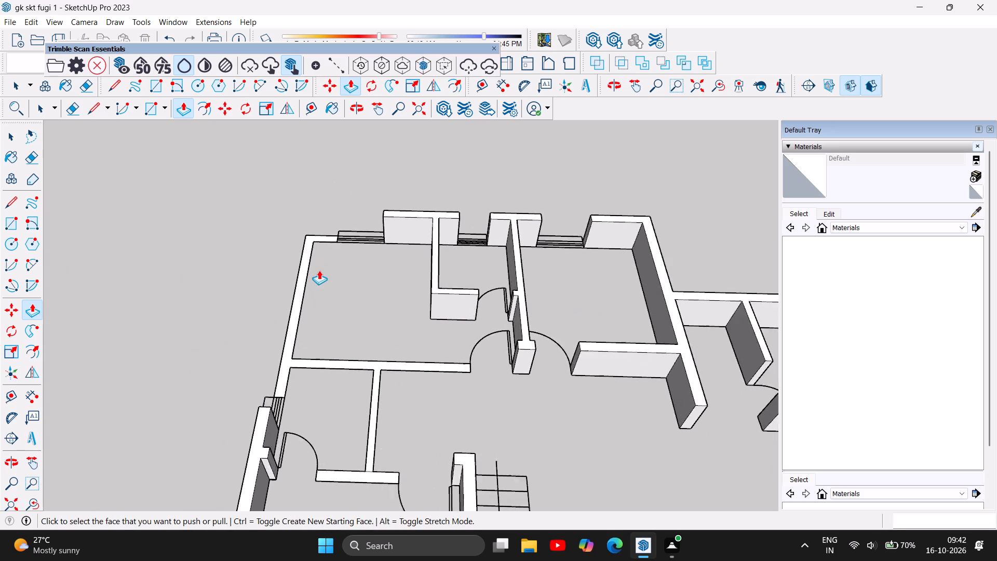
{"action": "scroll", "coordinate": [319, 270], "scroll_direction": "up", "scroll_amount": 2}
{"action": "left_click", "coordinate": [301, 262]}
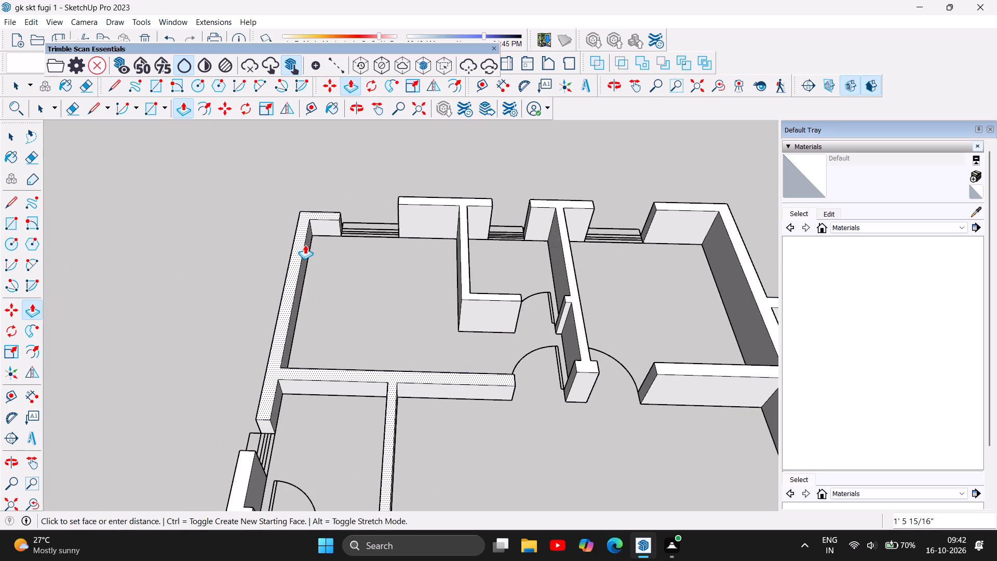
{"action": "type", "text": "3'"}
{"action": "key", "text": "Return"}
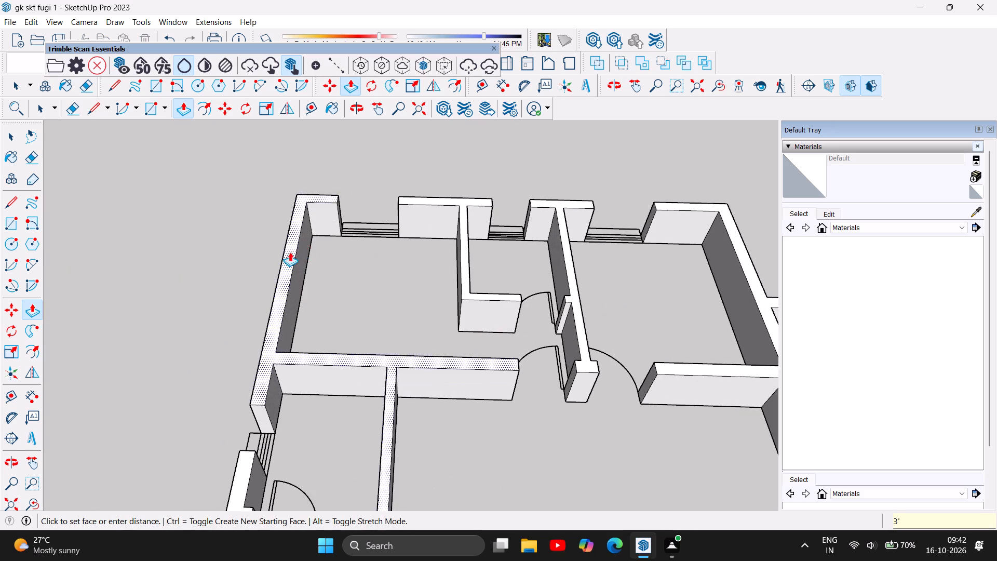
Push/Pull the short partition face between the two doors behind the large front room up by 3'.
{"action": "scroll", "coordinate": [333, 232], "scroll_direction": "down", "scroll_amount": 12}
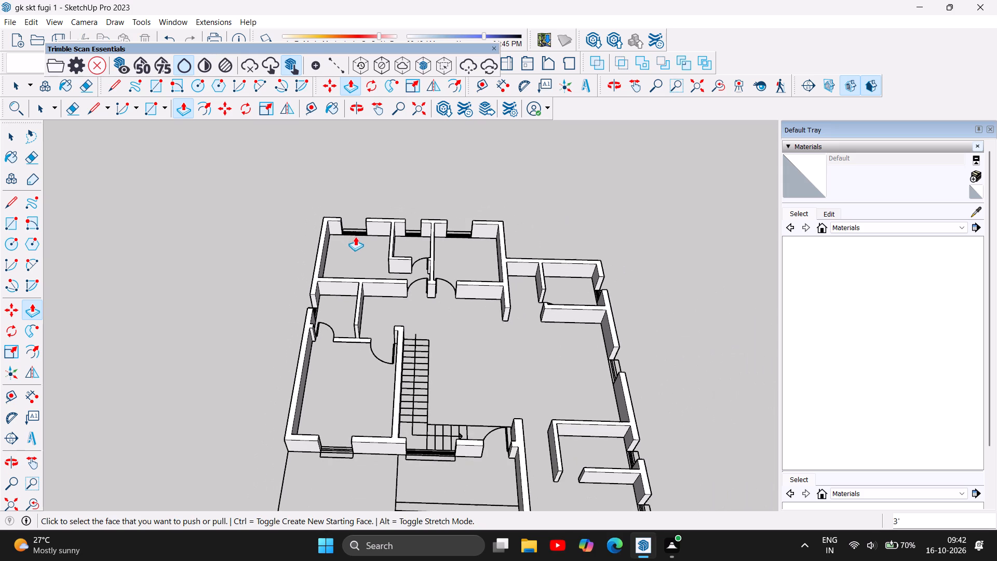
{"action": "scroll", "coordinate": [349, 363], "scroll_direction": "up", "scroll_amount": 4}
{"action": "scroll", "coordinate": [351, 303], "scroll_direction": "up", "scroll_amount": 10}
{"action": "left_click", "coordinate": [348, 344]}
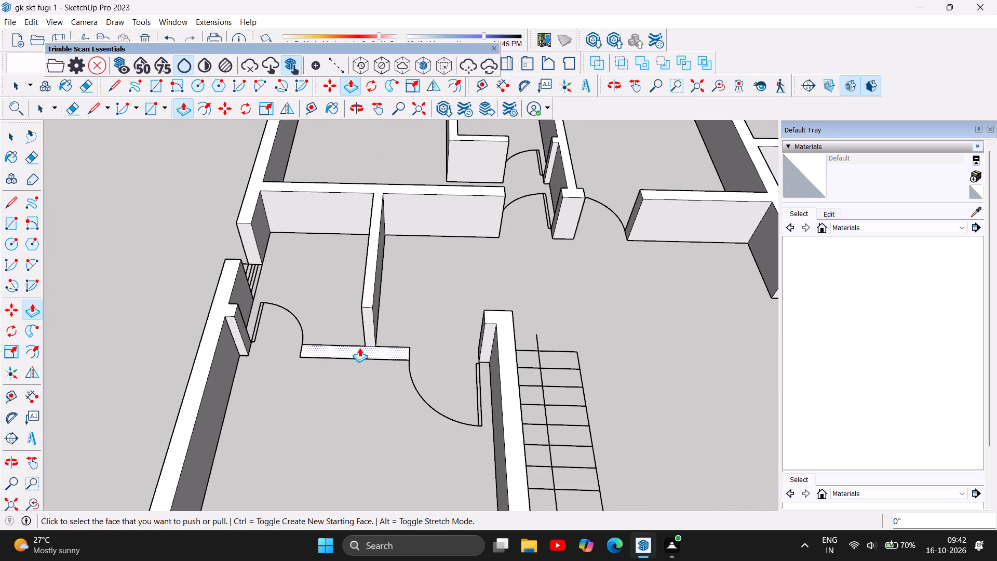
{"action": "double_click", "coordinate": [359, 348]}
Inspect the raised walls of the whole house from above, at ground level and from several angles.
{"action": "scroll", "coordinate": [361, 350], "scroll_direction": "down", "scroll_amount": 5}
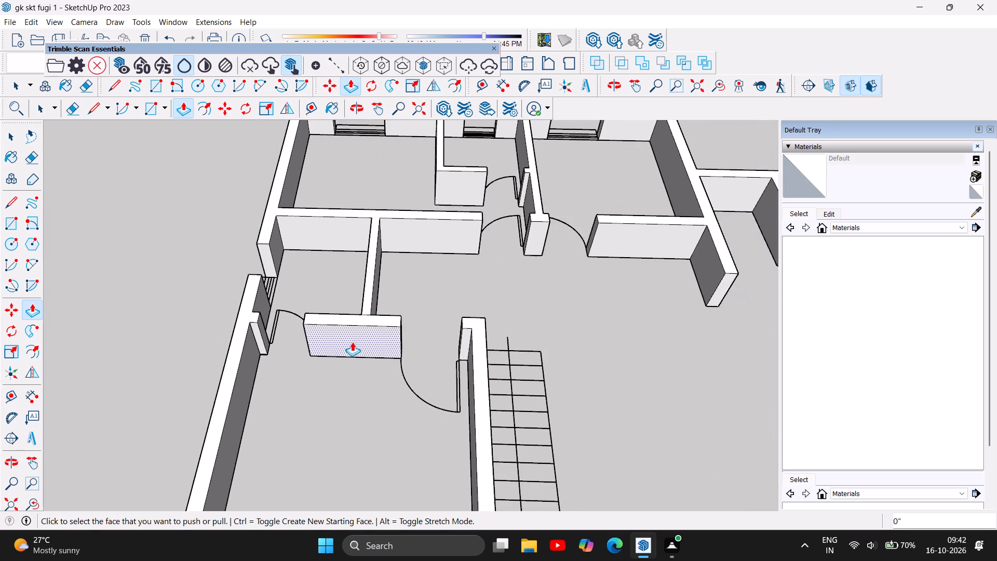
{"action": "scroll", "coordinate": [352, 341], "scroll_direction": "down", "scroll_amount": 6}
{"action": "scroll", "coordinate": [200, 320], "scroll_direction": "down", "scroll_amount": 16}
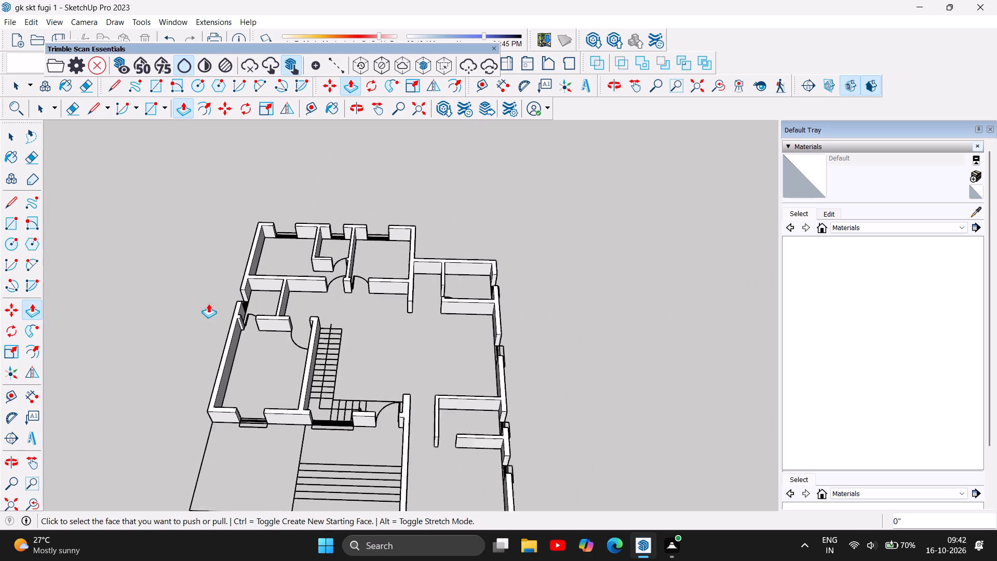
{"action": "scroll", "coordinate": [208, 303], "scroll_direction": "down", "scroll_amount": 5}
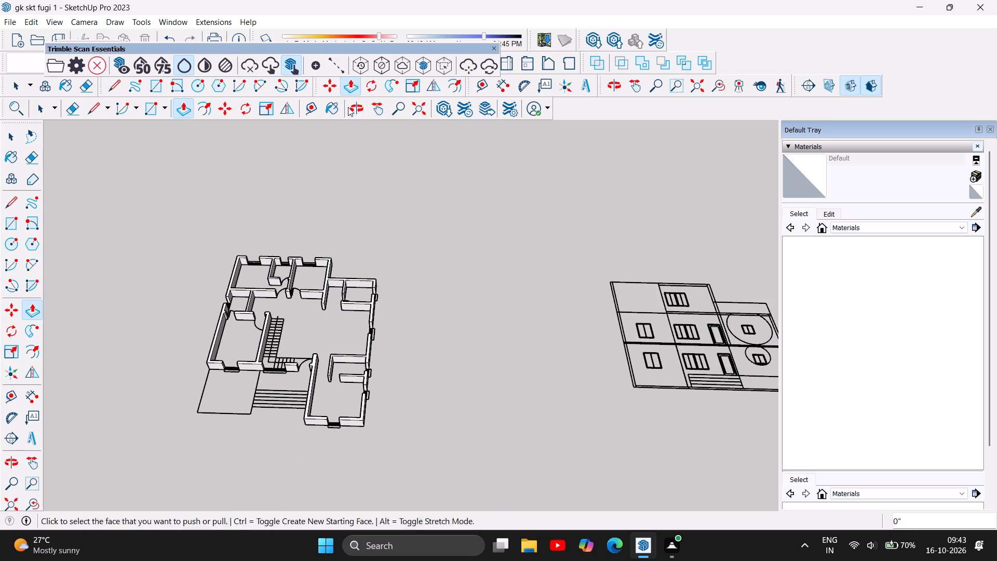
{"action": "left_click", "coordinate": [354, 106]}
{"action": "left_click_drag", "start_coordinate": [134, 386], "coordinate": [242, 336]}
{"action": "left_click_drag", "start_coordinate": [244, 332], "coordinate": [259, 310]}
{"action": "left_click_drag", "start_coordinate": [260, 308], "coordinate": [272, 290]}
{"action": "left_click_drag", "start_coordinate": [272, 288], "coordinate": [277, 279]}
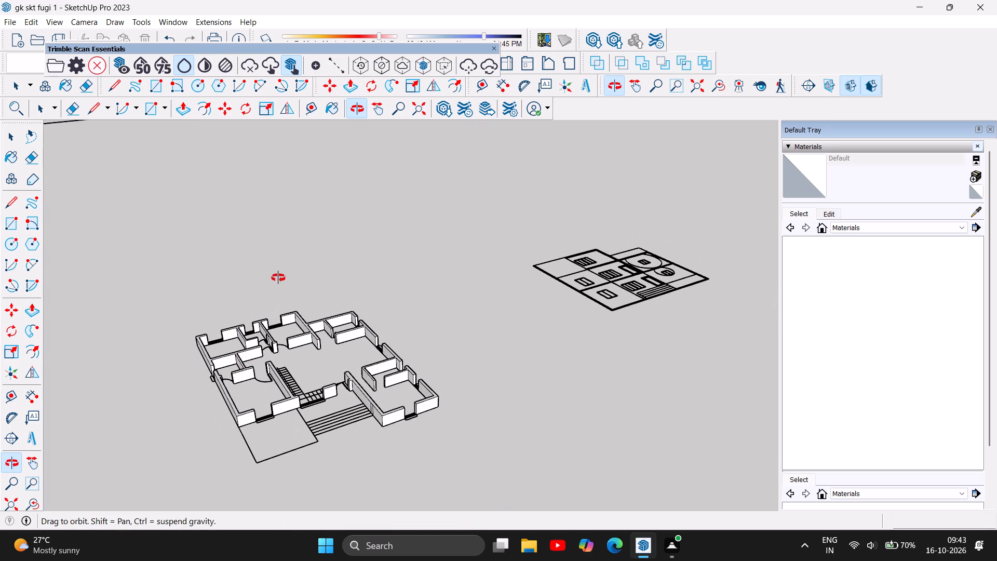
{"action": "scroll", "coordinate": [254, 417], "scroll_direction": "up", "scroll_amount": 10}
{"action": "scroll", "coordinate": [329, 420], "scroll_direction": "up", "scroll_amount": 2}
{"action": "left_click_drag", "start_coordinate": [378, 427], "coordinate": [279, 373]}
{"action": "left_click_drag", "start_coordinate": [214, 343], "coordinate": [197, 337]}
{"action": "left_click_drag", "start_coordinate": [193, 335], "coordinate": [111, 285]}
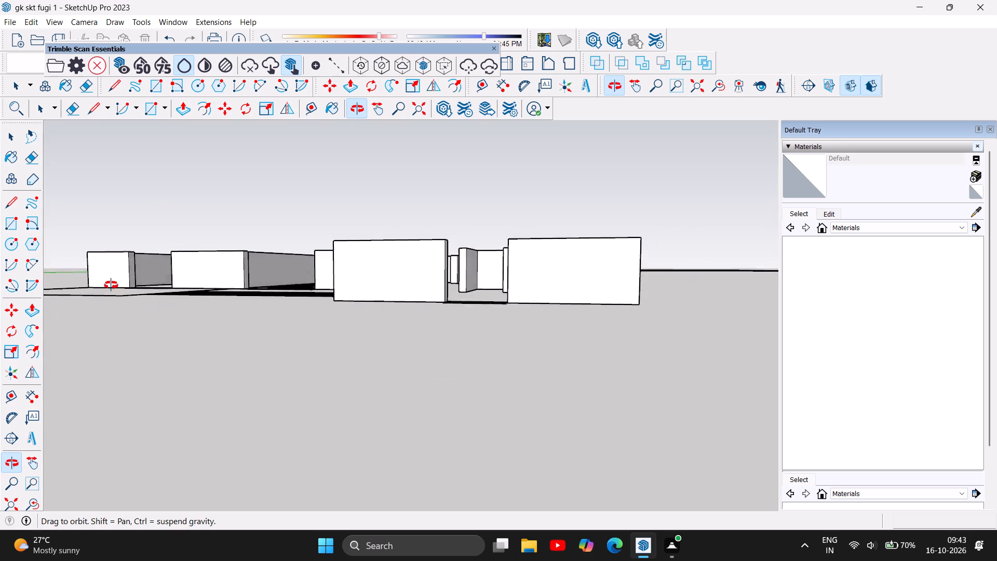
{"action": "left_click_drag", "start_coordinate": [111, 285], "coordinate": [147, 372]}
{"action": "scroll", "coordinate": [447, 364], "scroll_direction": "down", "scroll_amount": 5}
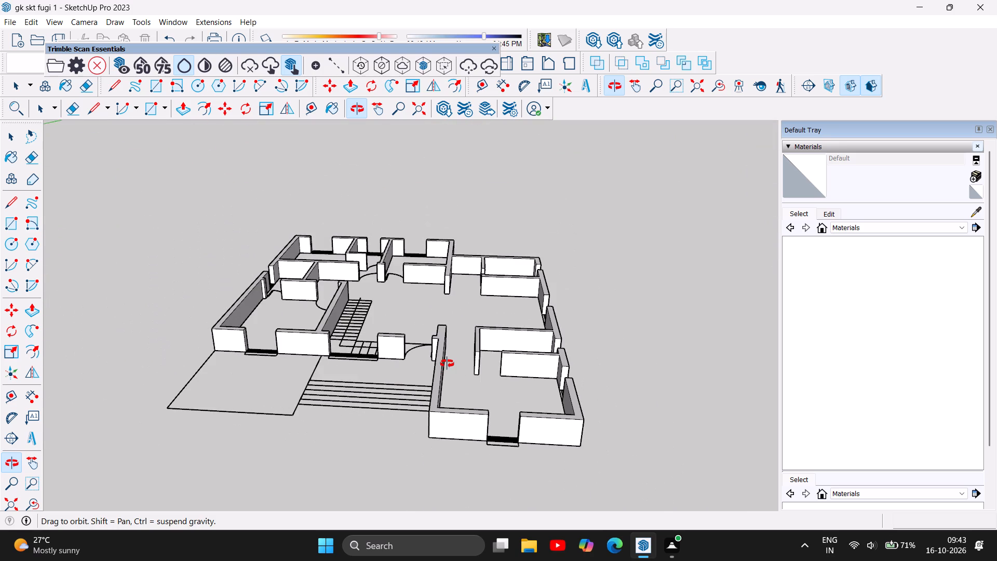
{"action": "scroll", "coordinate": [447, 364], "scroll_direction": "down", "scroll_amount": 3}
{"action": "left_click_drag", "start_coordinate": [380, 383], "coordinate": [385, 471]}
{"action": "left_click_drag", "start_coordinate": [387, 391], "coordinate": [393, 447]}
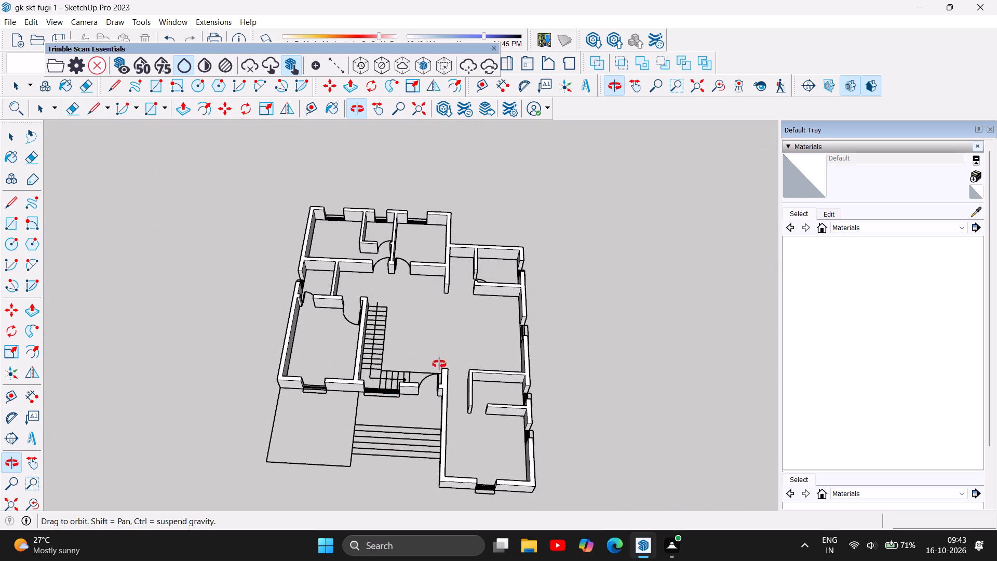
{"action": "scroll", "coordinate": [464, 316], "scroll_direction": "down", "scroll_amount": 5}
{"action": "scroll", "coordinate": [475, 329], "scroll_direction": "up", "scroll_amount": 7}
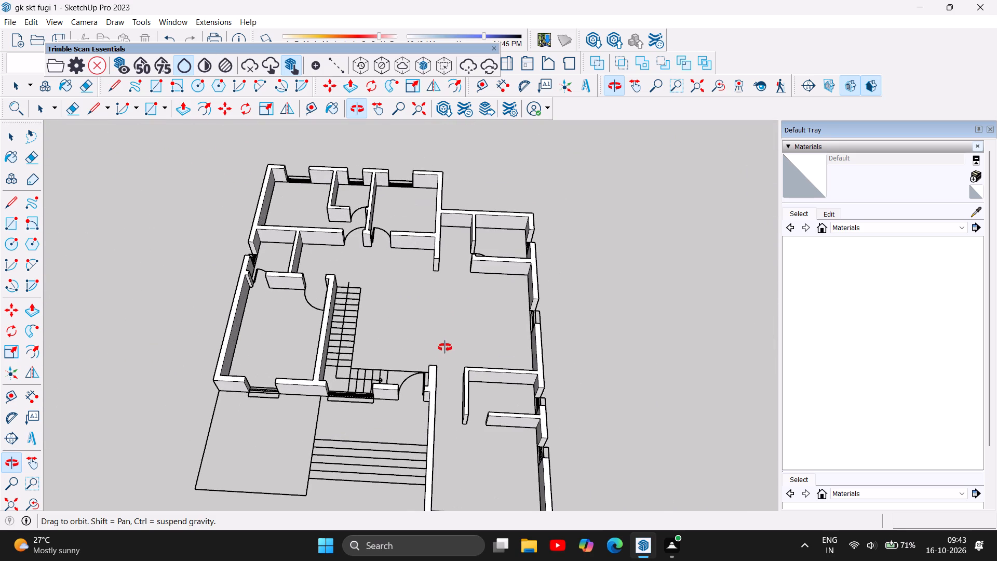
{"action": "left_click_drag", "start_coordinate": [393, 349], "coordinate": [480, 274]}
{"action": "left_click_drag", "start_coordinate": [484, 274], "coordinate": [514, 278]}
{"action": "left_click_drag", "start_coordinate": [518, 280], "coordinate": [529, 285]}
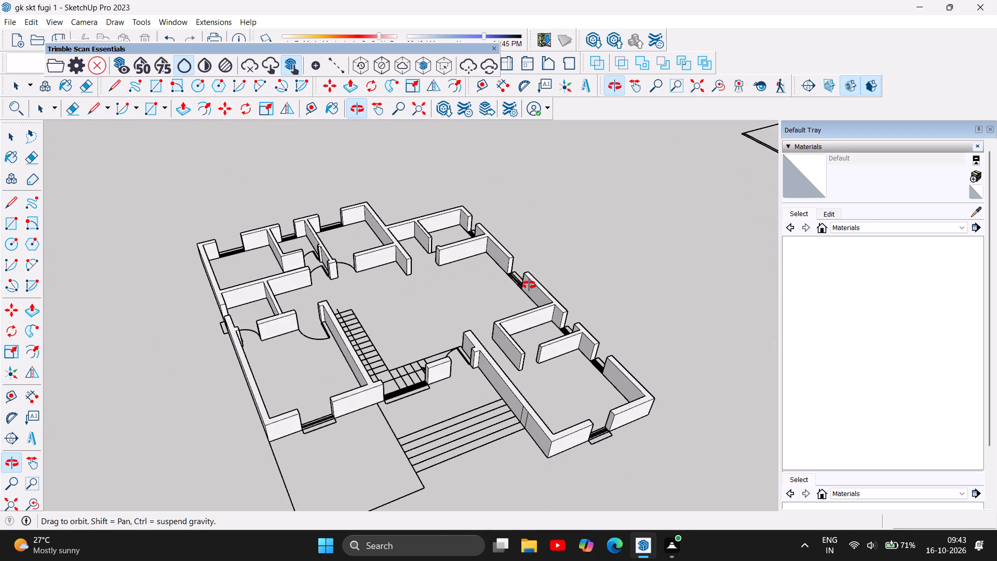
{"action": "left_click_drag", "start_coordinate": [529, 285], "coordinate": [529, 285]}
{"action": "left_click_drag", "start_coordinate": [550, 304], "coordinate": [522, 345]}
{"action": "left_click_drag", "start_coordinate": [514, 347], "coordinate": [404, 371]}
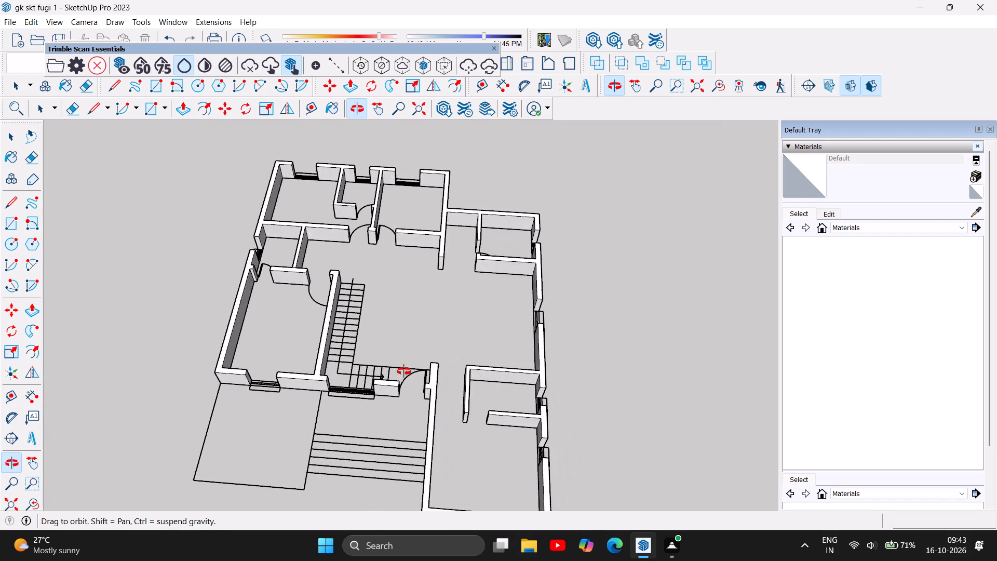
{"action": "left_click_drag", "start_coordinate": [404, 371], "coordinate": [415, 373]}
Examine closely the wall end and jamb beside the entrance door.
{"action": "scroll", "coordinate": [438, 377], "scroll_direction": "up", "scroll_amount": 10}
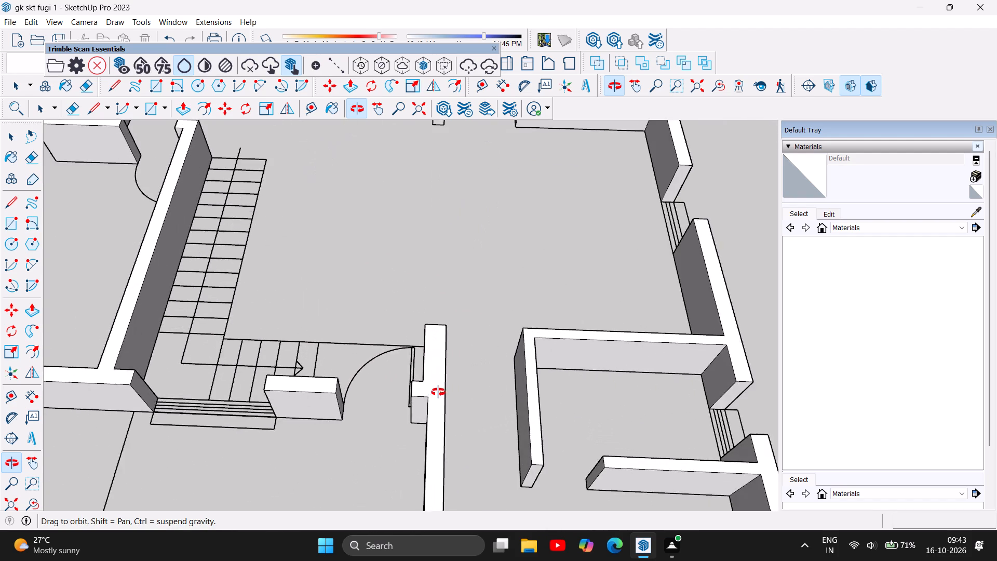
{"action": "scroll", "coordinate": [438, 392], "scroll_direction": "up", "scroll_amount": 12}
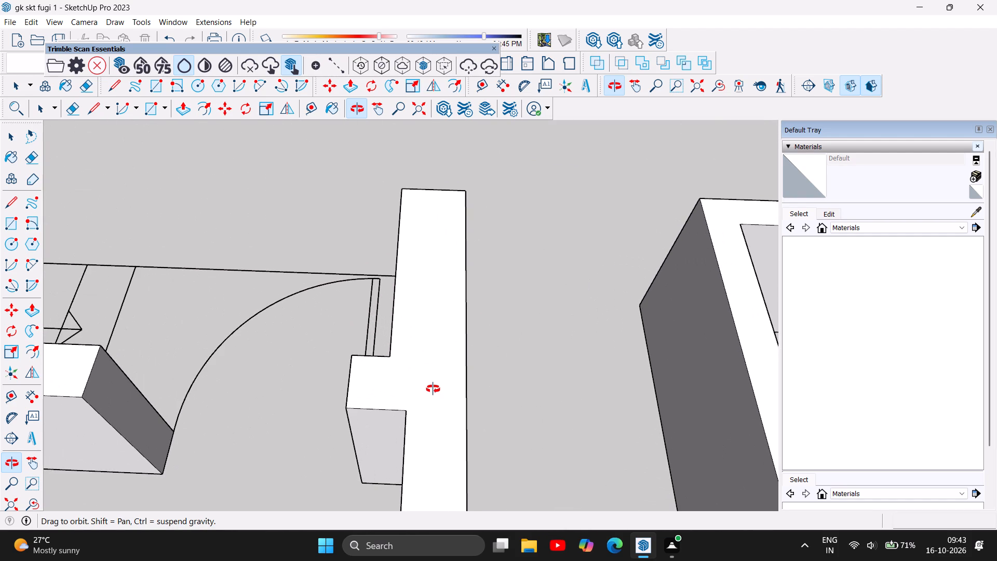
{"action": "scroll", "coordinate": [433, 389], "scroll_direction": "down", "scroll_amount": 15}
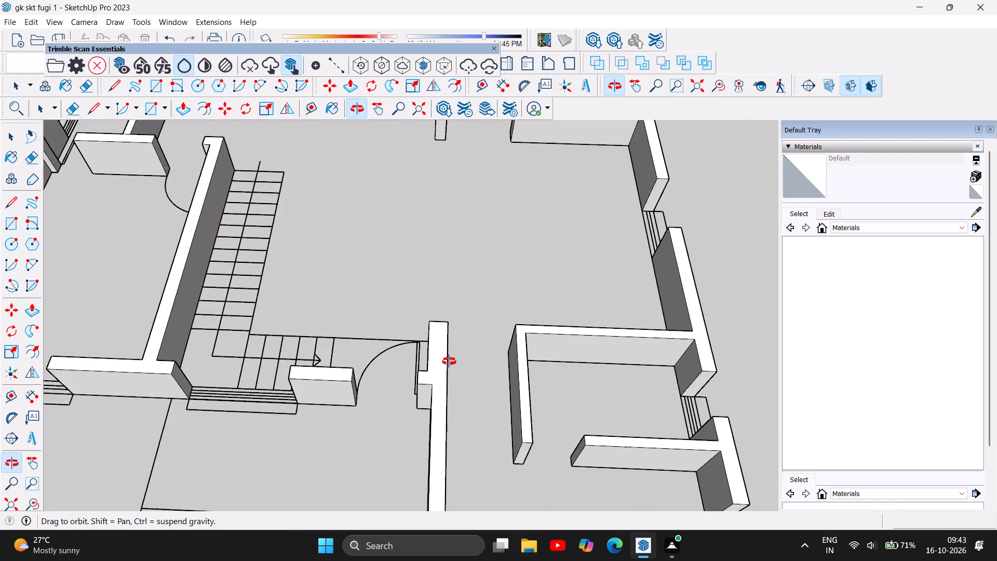
{"action": "scroll", "coordinate": [449, 362], "scroll_direction": "down", "scroll_amount": 5}
{"action": "scroll", "coordinate": [449, 362], "scroll_direction": "up", "scroll_amount": 11}
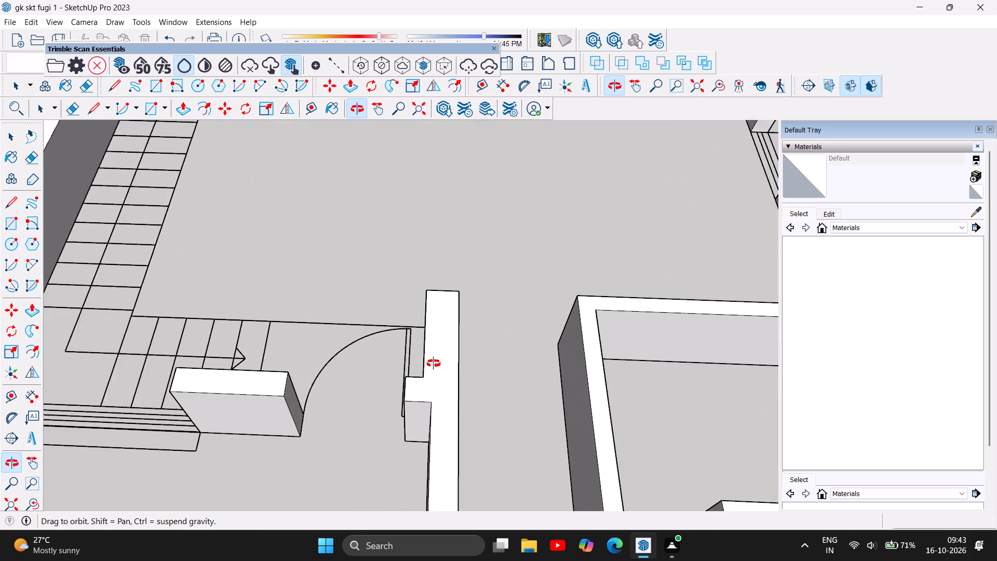
Inspect the raised walls around the entrance and the whole house from several angles, including the outer side wall.
{"action": "scroll", "coordinate": [434, 364], "scroll_direction": "up", "scroll_amount": 6}
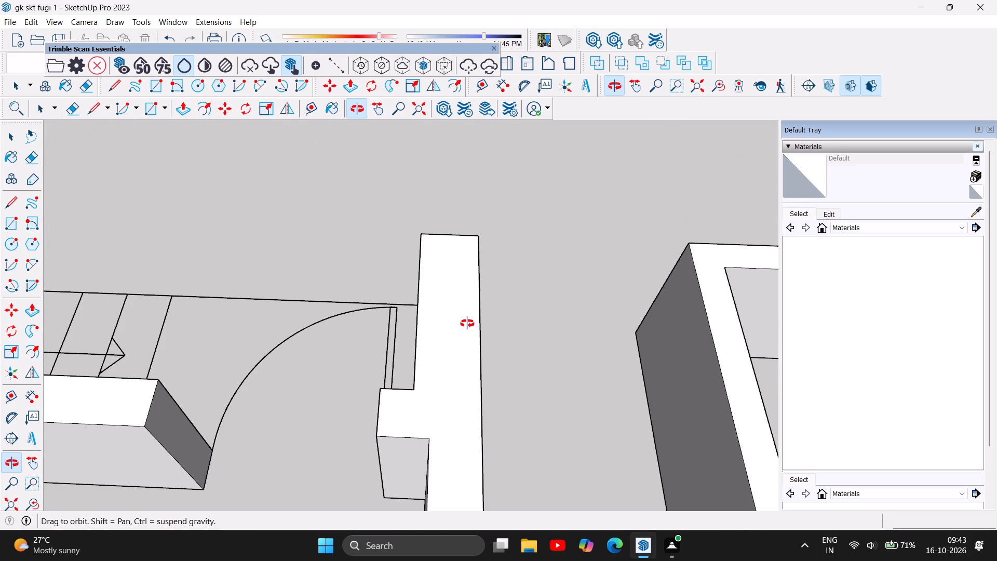
{"action": "scroll", "coordinate": [467, 324], "scroll_direction": "down", "scroll_amount": 20}
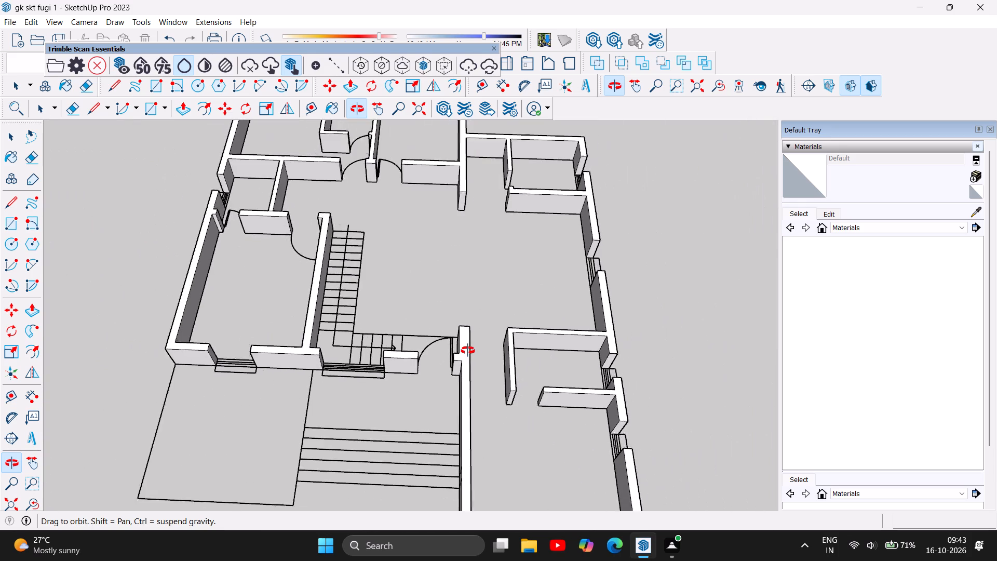
{"action": "scroll", "coordinate": [468, 351], "scroll_direction": "down", "scroll_amount": 4}
{"action": "left_click_drag", "start_coordinate": [403, 385], "coordinate": [553, 361]}
{"action": "left_click", "coordinate": [553, 361]}
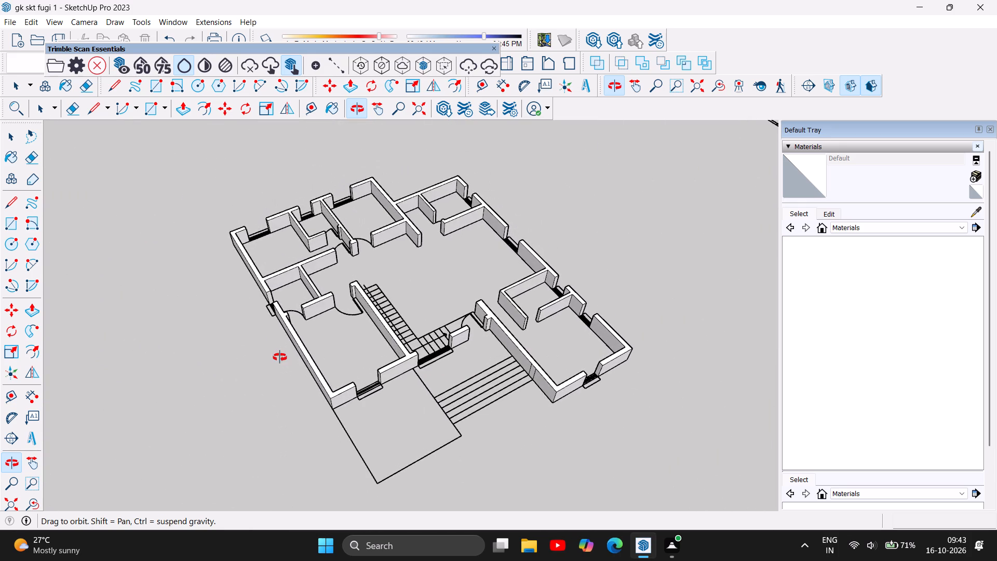
{"action": "left_click_drag", "start_coordinate": [281, 358], "coordinate": [493, 361]}
{"action": "left_click_drag", "start_coordinate": [356, 313], "coordinate": [498, 305]}
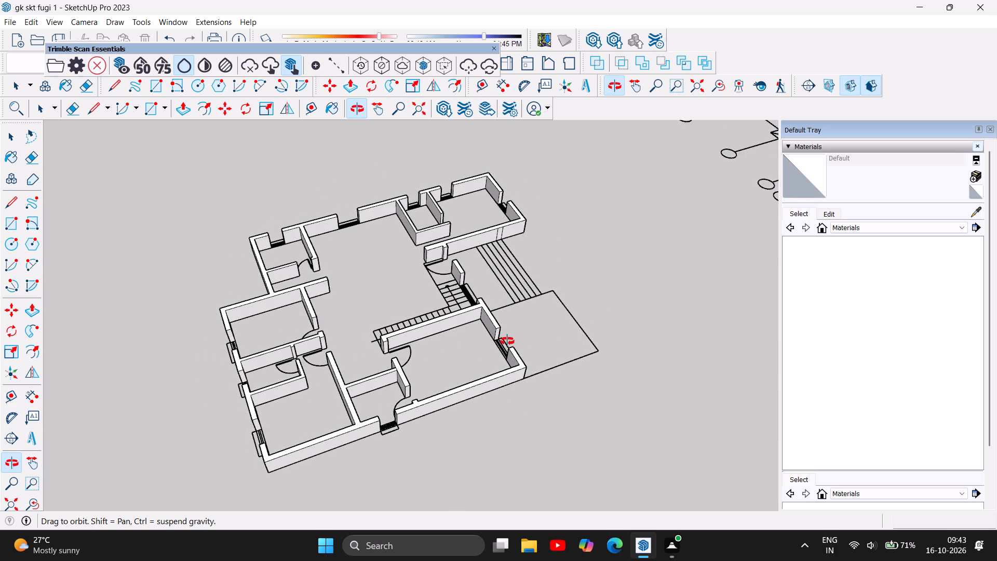
{"action": "left_click_drag", "start_coordinate": [508, 341], "coordinate": [474, 288]}
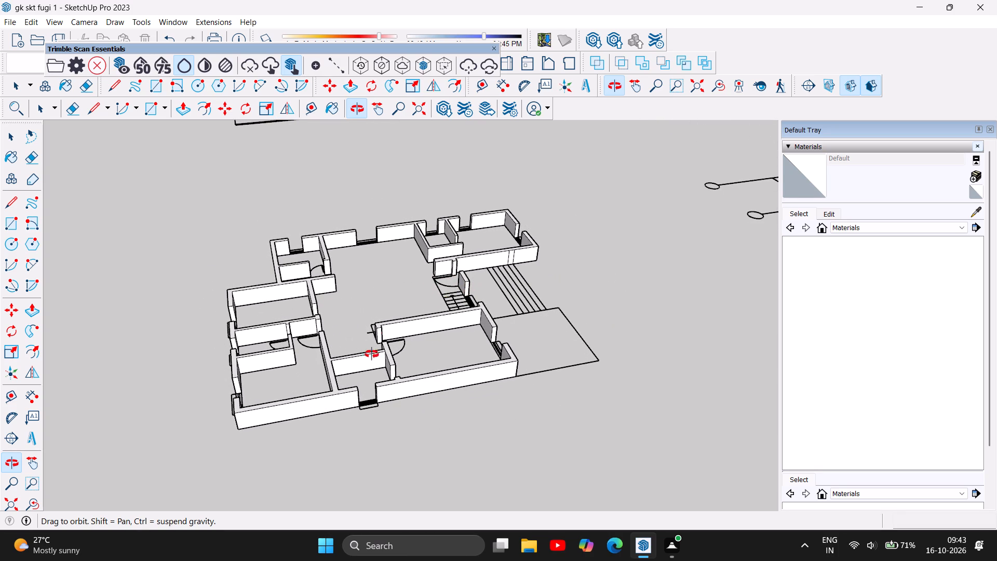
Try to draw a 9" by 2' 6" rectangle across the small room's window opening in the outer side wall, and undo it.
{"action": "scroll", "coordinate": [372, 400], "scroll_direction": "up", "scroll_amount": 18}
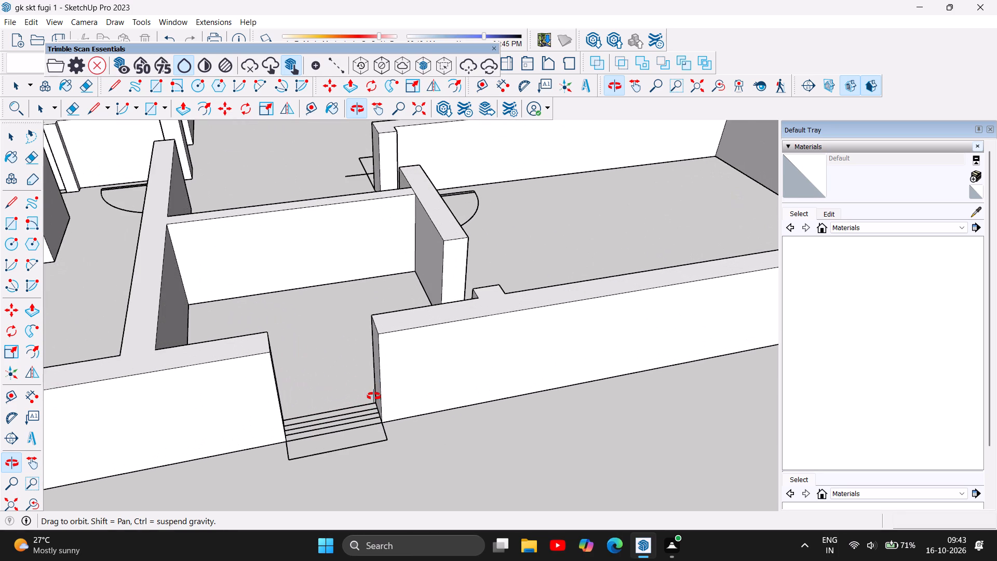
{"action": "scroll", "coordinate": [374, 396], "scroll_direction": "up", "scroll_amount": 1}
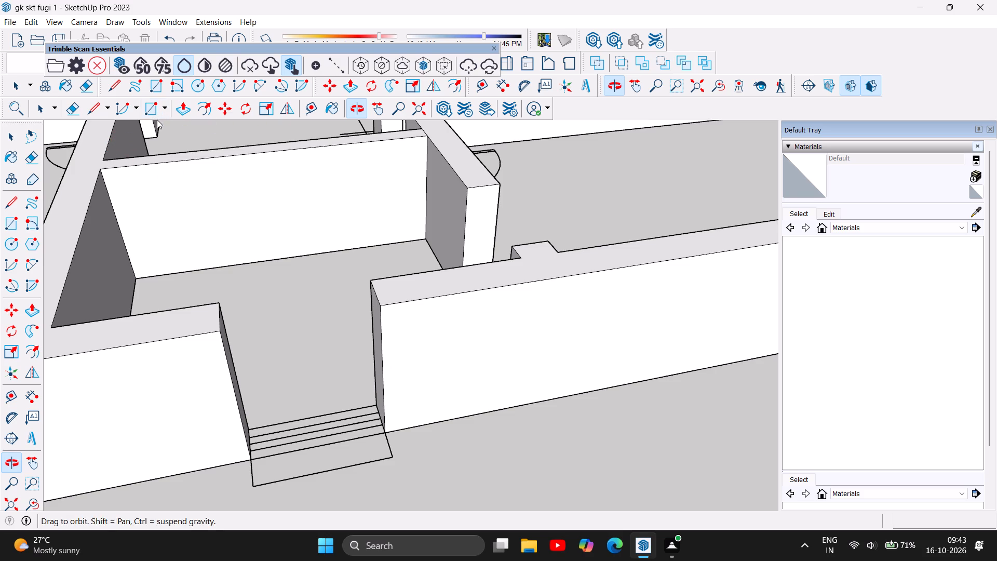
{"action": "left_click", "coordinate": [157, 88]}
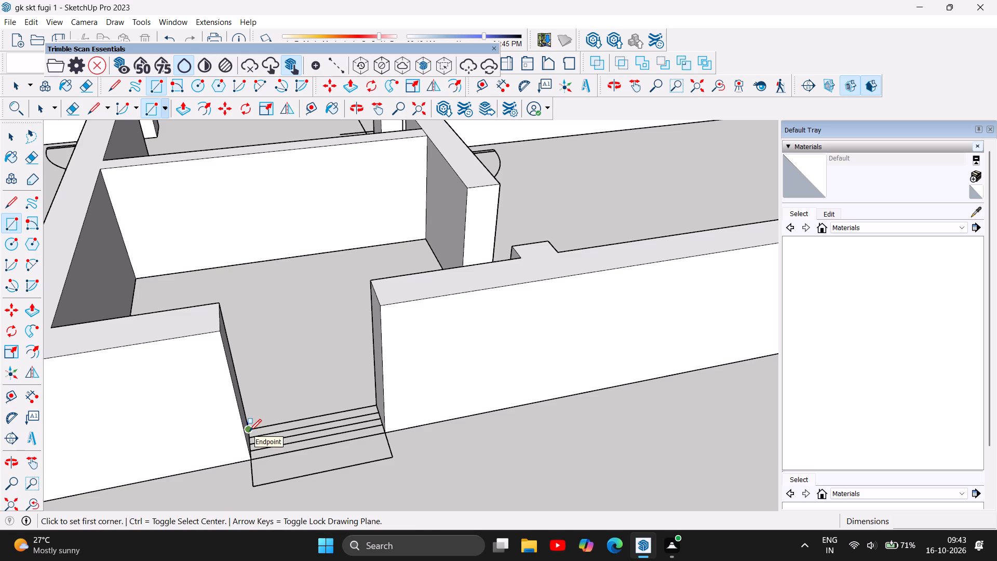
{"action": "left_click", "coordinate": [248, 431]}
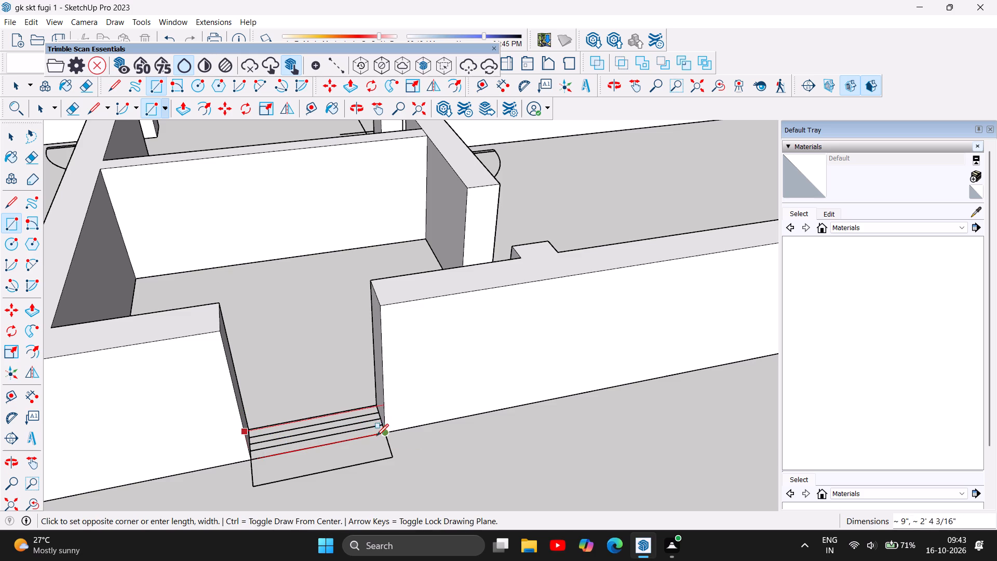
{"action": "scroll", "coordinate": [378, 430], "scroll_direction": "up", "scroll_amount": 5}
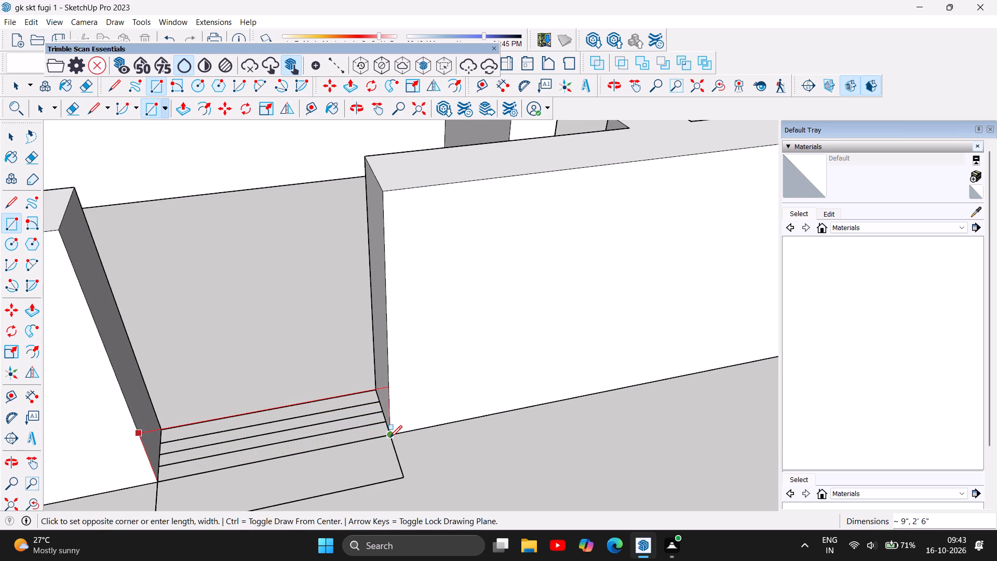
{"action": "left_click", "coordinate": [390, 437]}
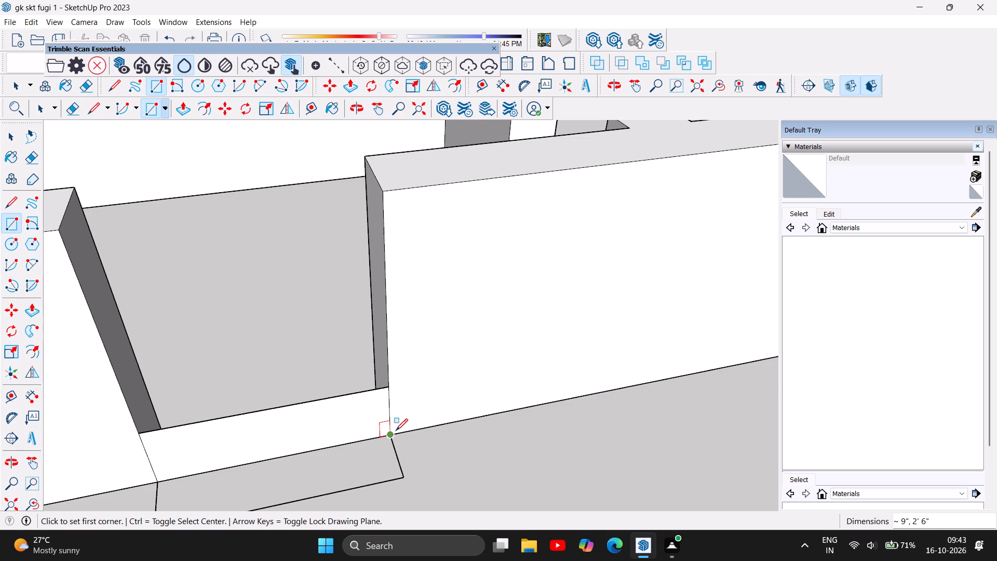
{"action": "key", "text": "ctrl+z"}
Draw a flat 2' 6" by 9" rectangle at floor level between the jambs of the small room's window opening.
{"action": "left_click_drag", "start_coordinate": [411, 416], "coordinate": [342, 82]}
{"action": "left_click_drag", "start_coordinate": [245, 7], "coordinate": [252, 29]}
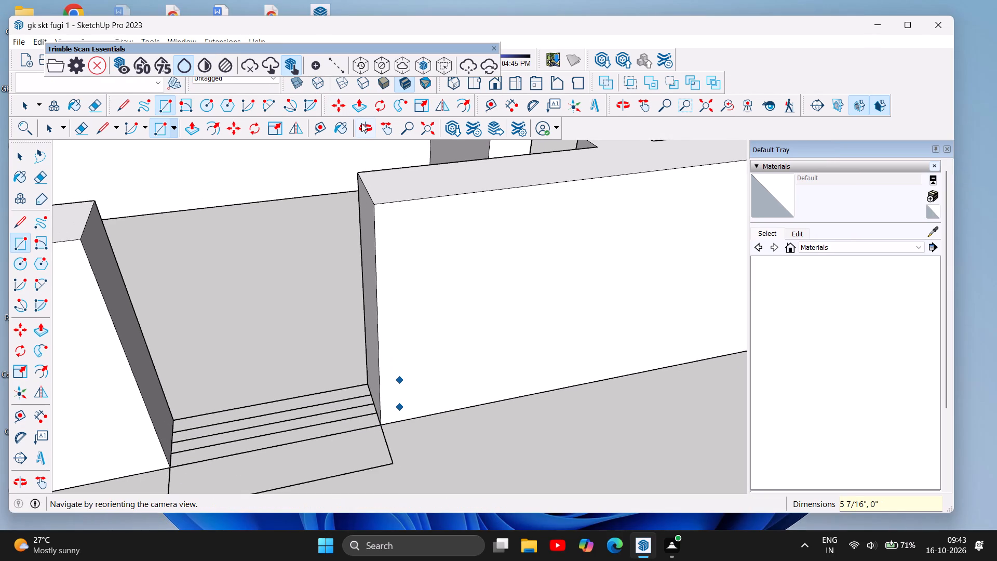
{"action": "left_click", "coordinate": [361, 123]}
{"action": "left_click_drag", "start_coordinate": [366, 289], "coordinate": [369, 335]}
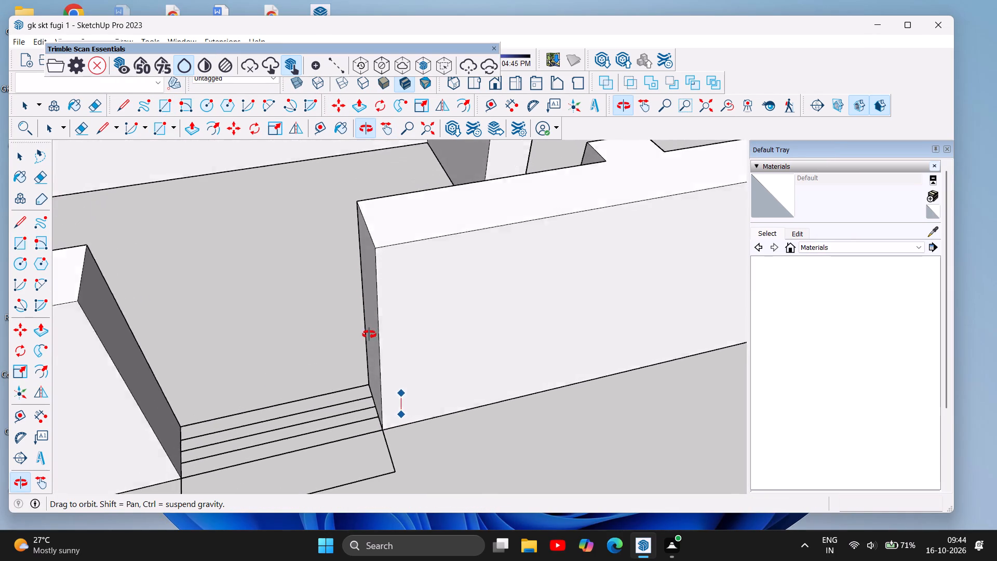
{"action": "left_click_drag", "start_coordinate": [369, 335], "coordinate": [380, 358]}
{"action": "scroll", "coordinate": [393, 311], "scroll_direction": "down", "scroll_amount": 6}
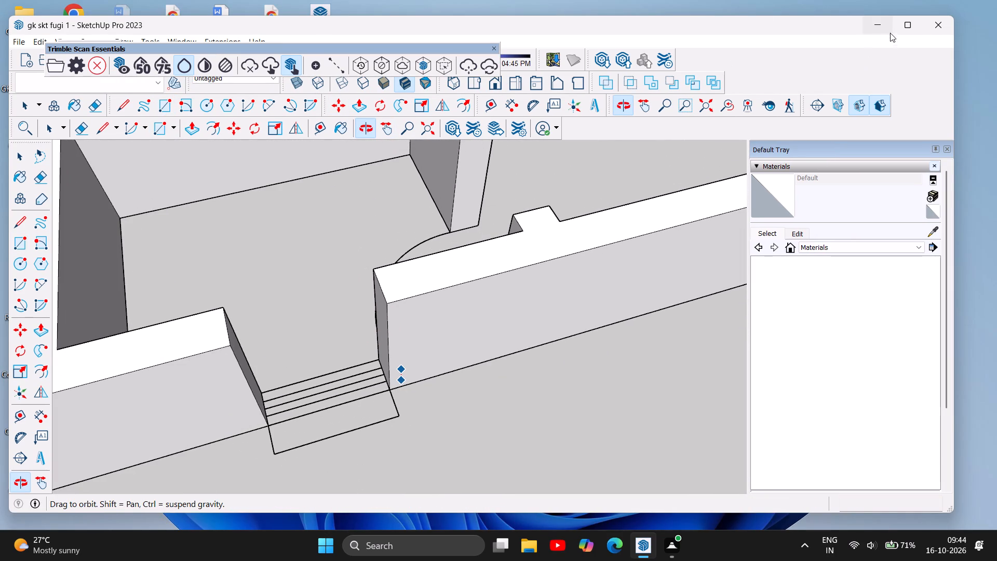
{"action": "left_click", "coordinate": [901, 21]}
{"action": "left_click_drag", "start_coordinate": [336, 386], "coordinate": [338, 447]}
{"action": "key", "text": "Escape"}
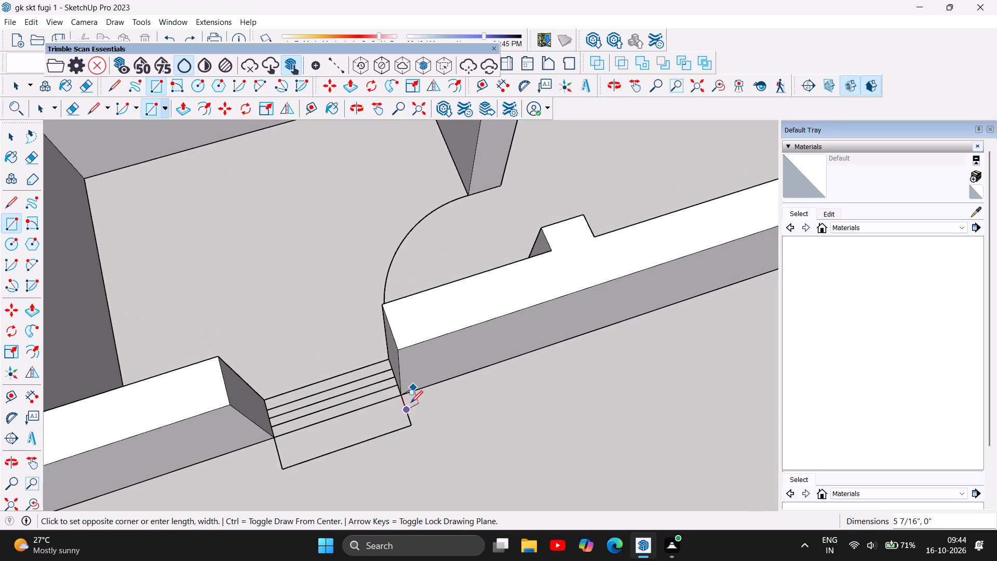
{"action": "key", "text": "Escape"}
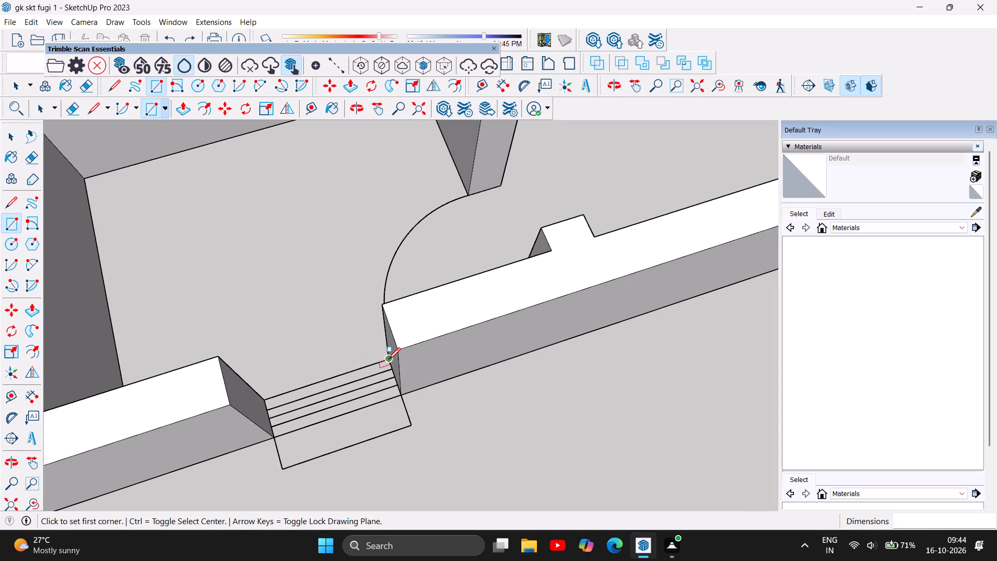
{"action": "left_click", "coordinate": [389, 360]}
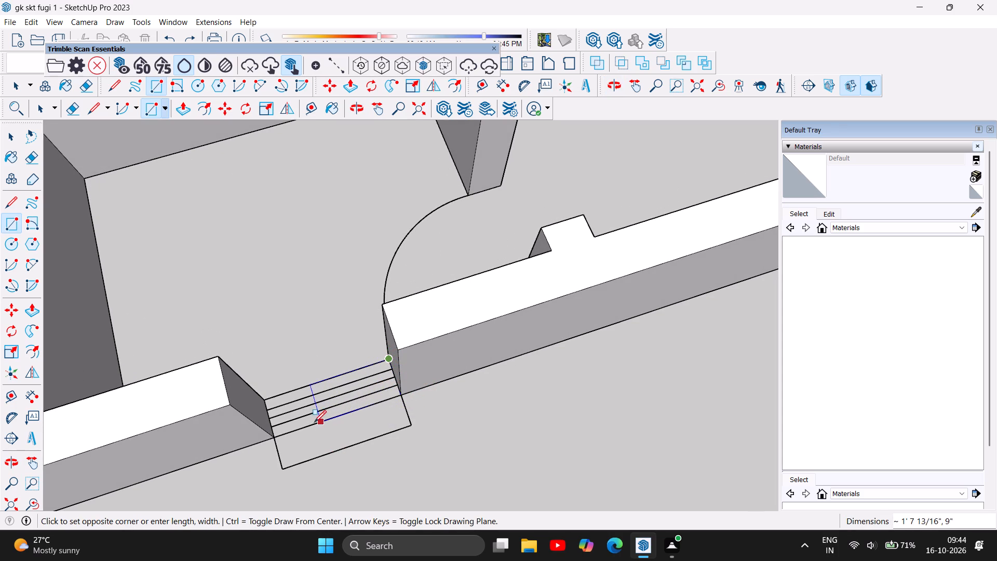
{"action": "left_click", "coordinate": [273, 435]}
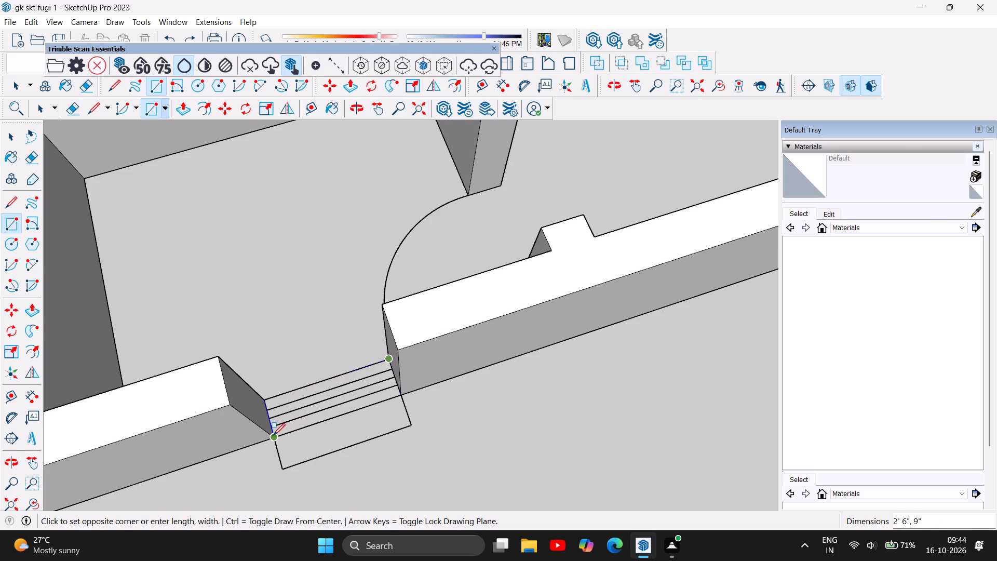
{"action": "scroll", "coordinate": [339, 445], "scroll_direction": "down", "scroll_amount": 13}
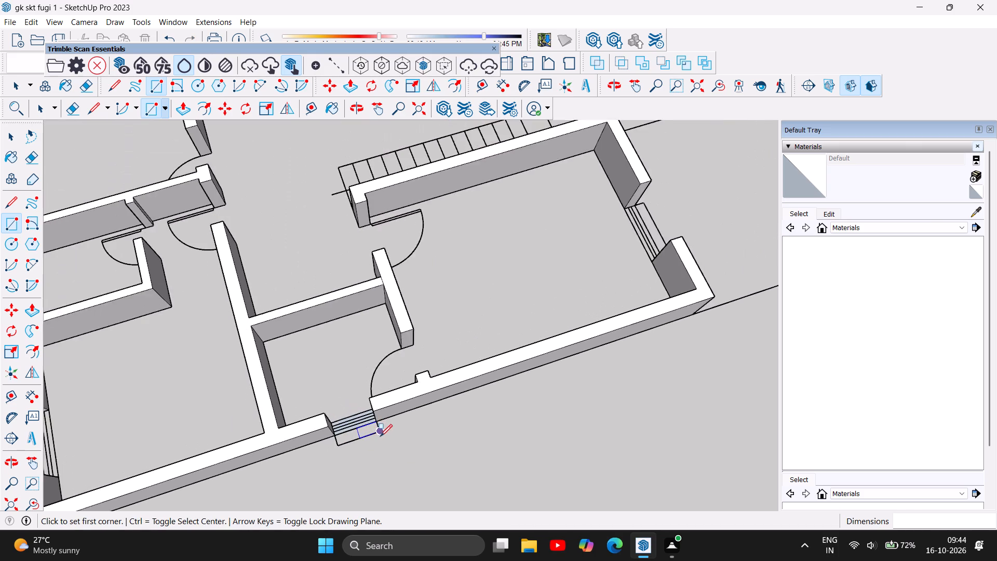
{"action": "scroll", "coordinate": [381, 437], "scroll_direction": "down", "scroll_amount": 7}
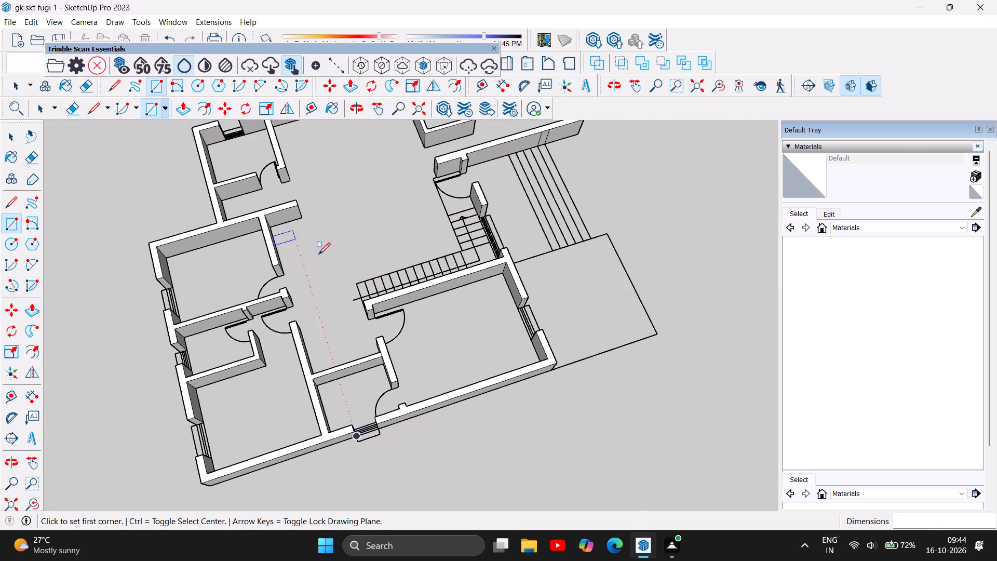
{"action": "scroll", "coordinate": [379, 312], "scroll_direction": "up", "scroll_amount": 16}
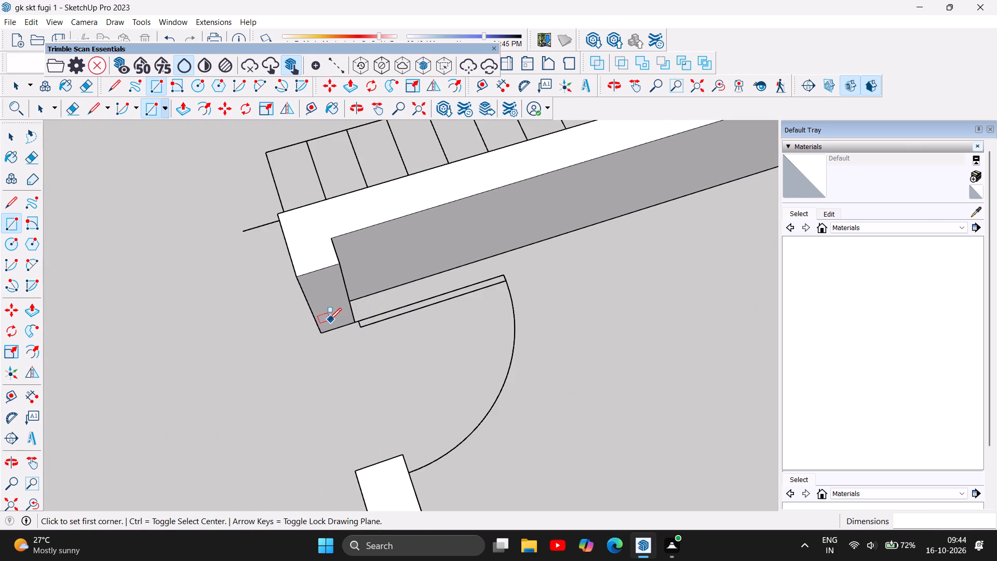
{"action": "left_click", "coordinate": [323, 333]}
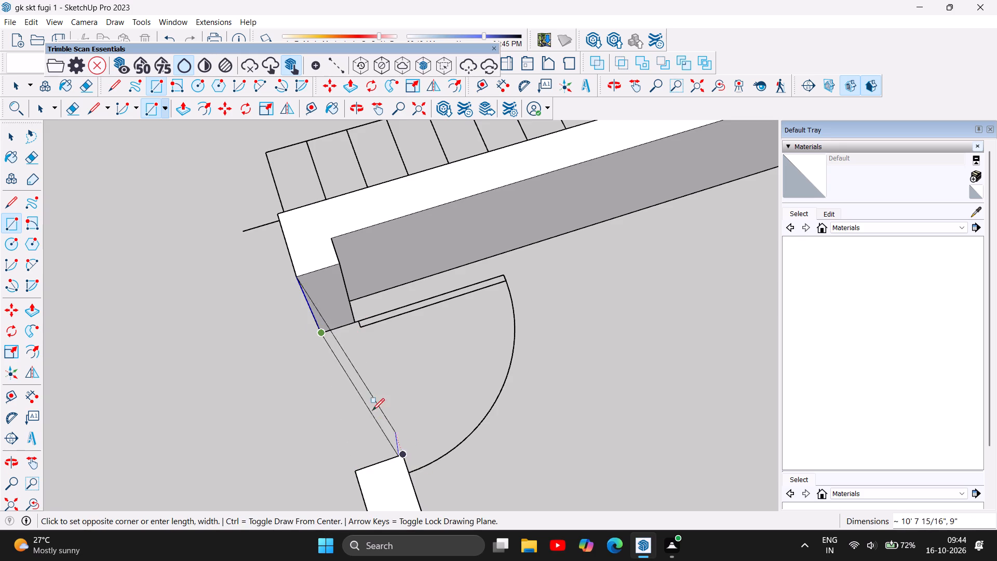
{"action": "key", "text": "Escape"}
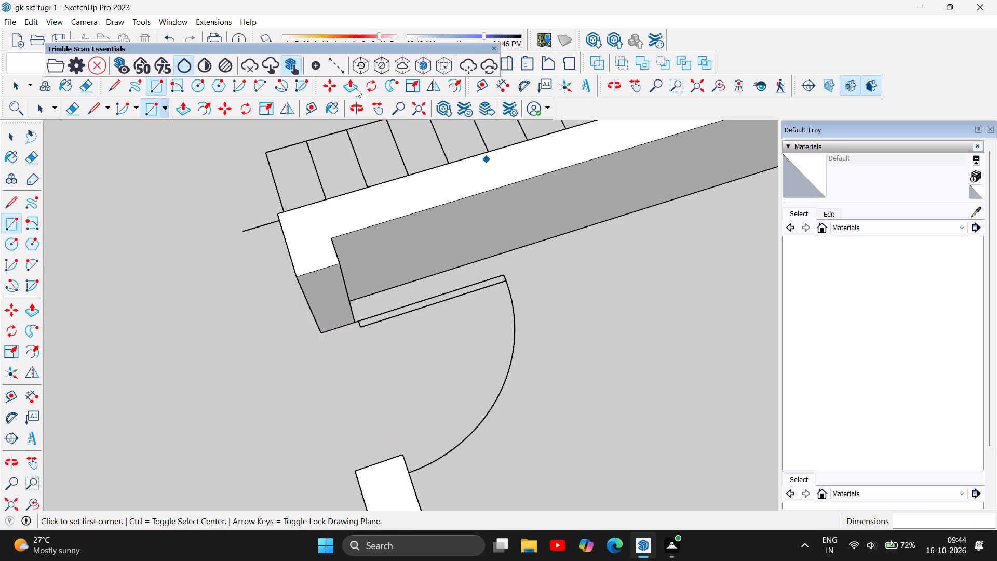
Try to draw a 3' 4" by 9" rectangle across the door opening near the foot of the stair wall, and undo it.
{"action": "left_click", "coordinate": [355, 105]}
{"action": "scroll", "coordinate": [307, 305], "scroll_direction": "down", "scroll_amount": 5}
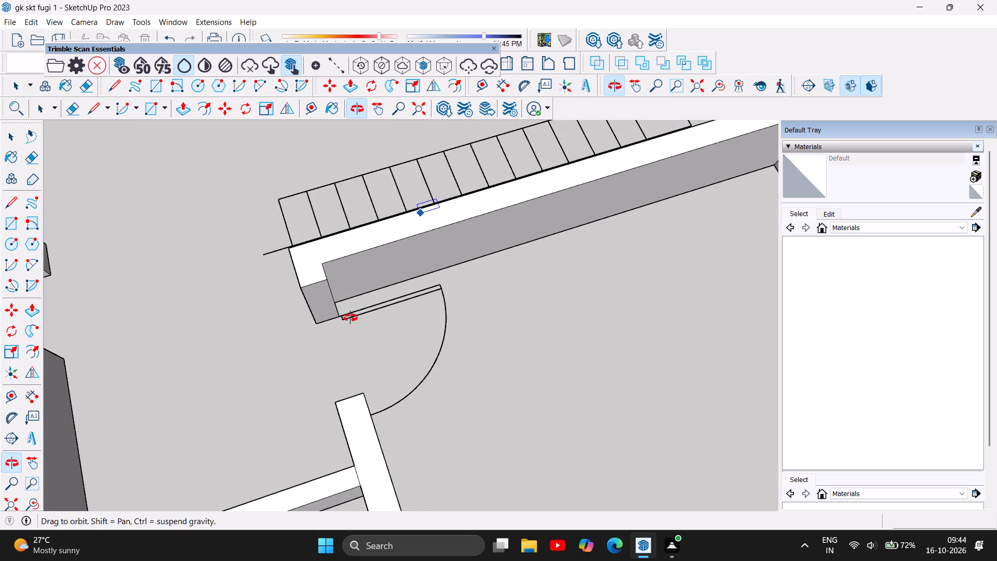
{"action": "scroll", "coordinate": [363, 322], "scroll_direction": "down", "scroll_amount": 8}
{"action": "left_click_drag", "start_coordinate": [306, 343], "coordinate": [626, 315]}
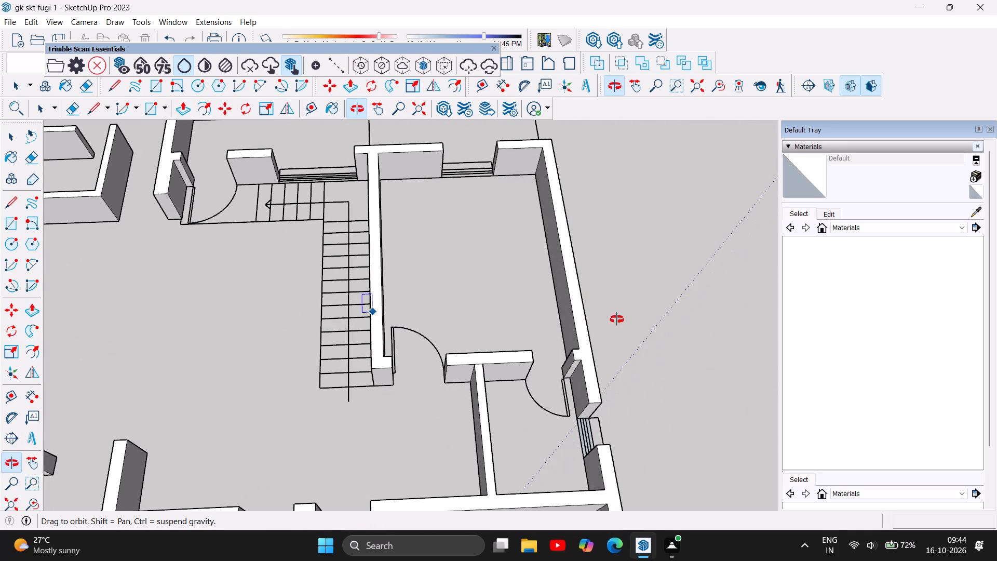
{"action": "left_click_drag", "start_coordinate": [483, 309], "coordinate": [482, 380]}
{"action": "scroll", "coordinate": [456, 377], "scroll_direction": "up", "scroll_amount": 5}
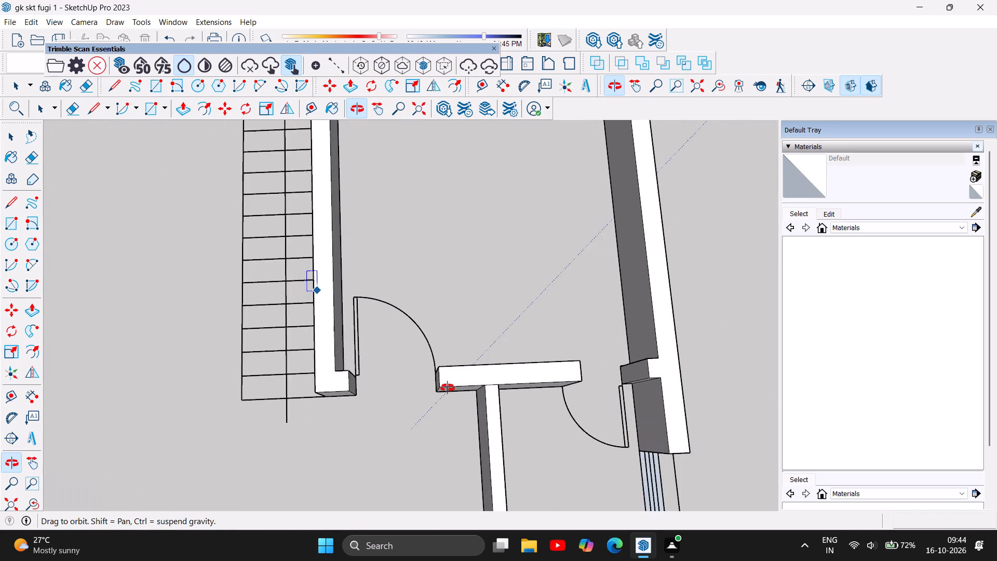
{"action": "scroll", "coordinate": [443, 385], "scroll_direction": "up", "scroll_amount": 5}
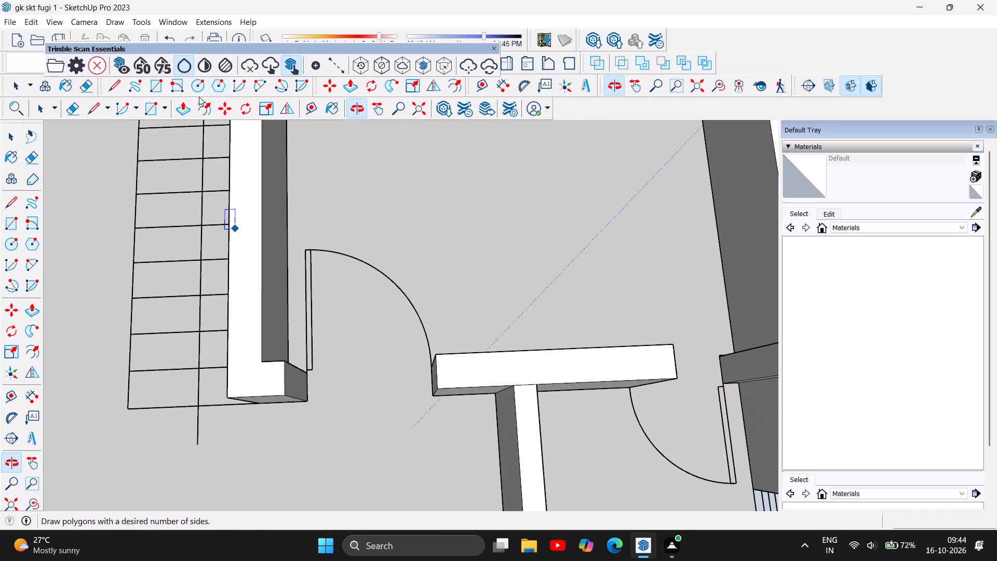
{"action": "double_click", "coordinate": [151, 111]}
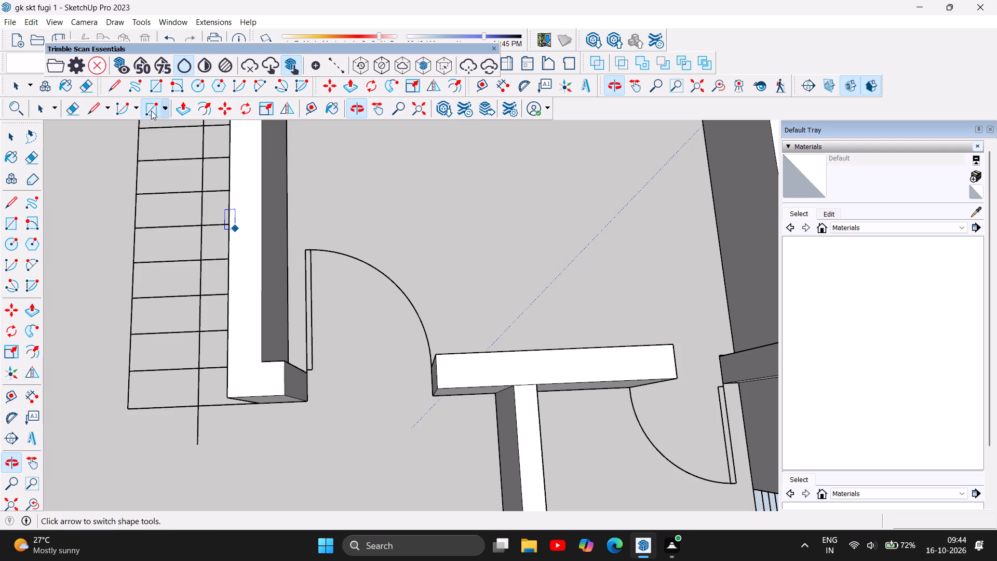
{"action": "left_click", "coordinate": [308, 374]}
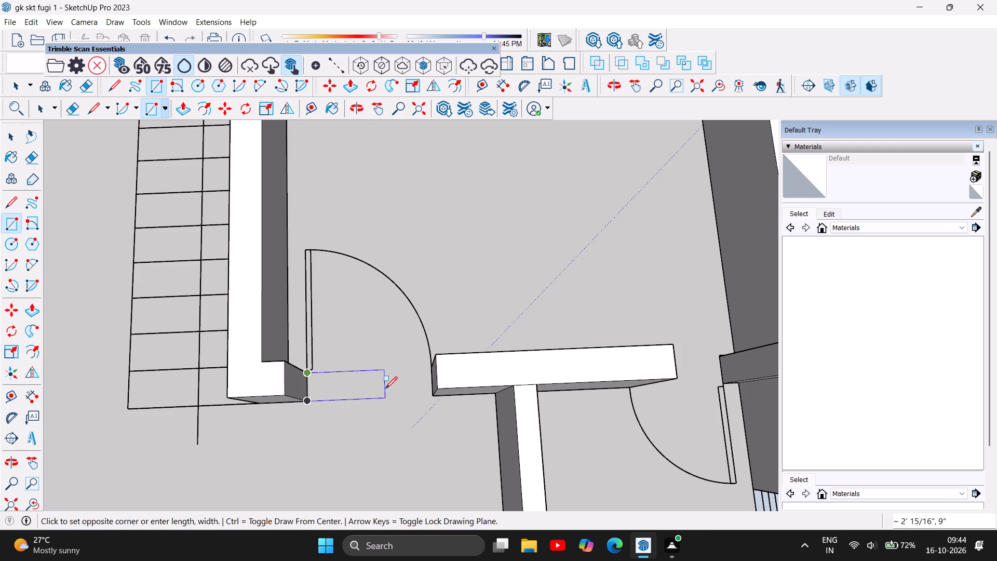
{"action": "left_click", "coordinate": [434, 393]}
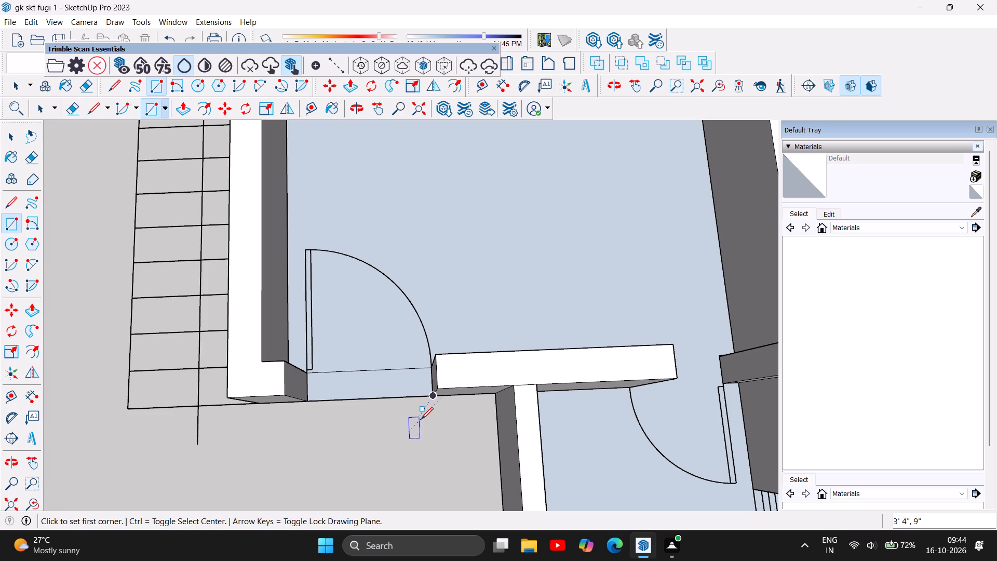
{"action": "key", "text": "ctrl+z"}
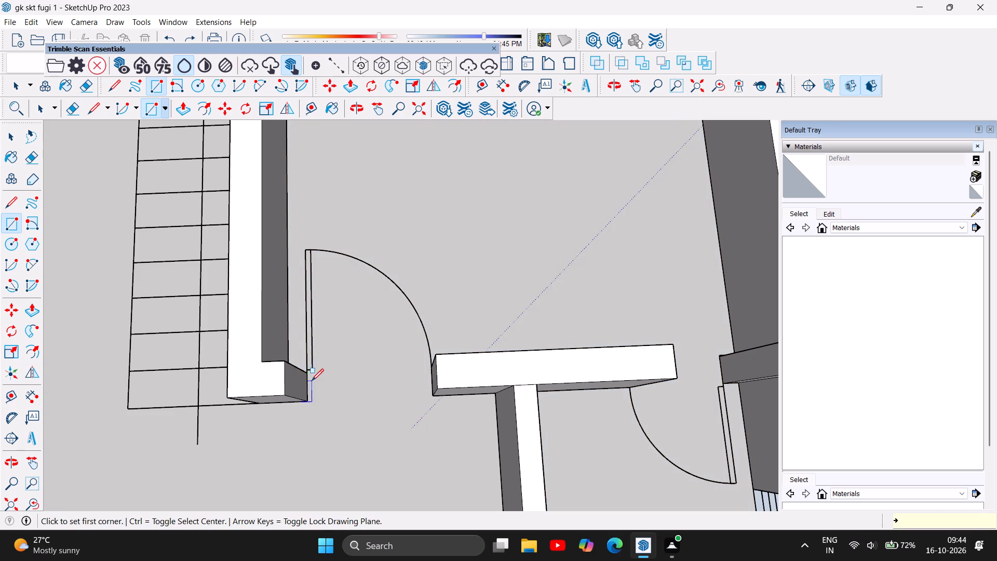
Draw a 3' 4" by 9" rectangle at floor level between the jambs of the door opening beside the stair wall.
{"action": "scroll", "coordinate": [308, 382], "scroll_direction": "up", "scroll_amount": 5}
{"action": "left_click", "coordinate": [306, 367]}
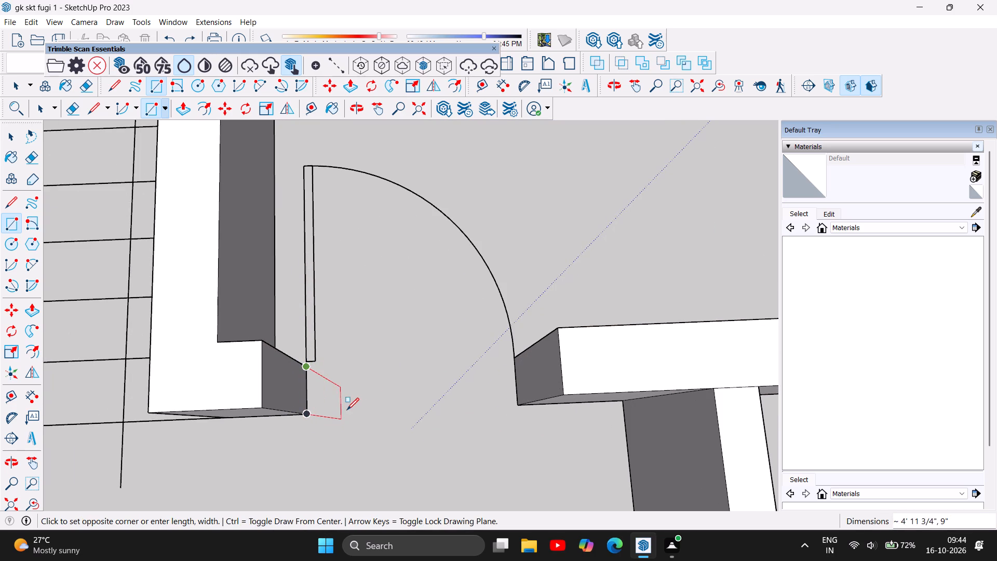
{"action": "left_click", "coordinate": [307, 413]}
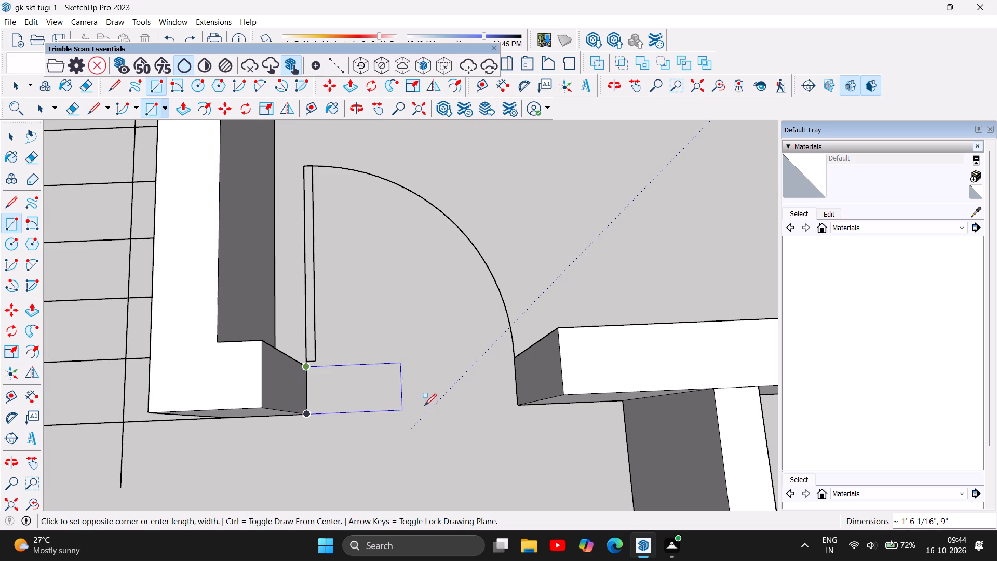
{"action": "left_click", "coordinate": [518, 403]}
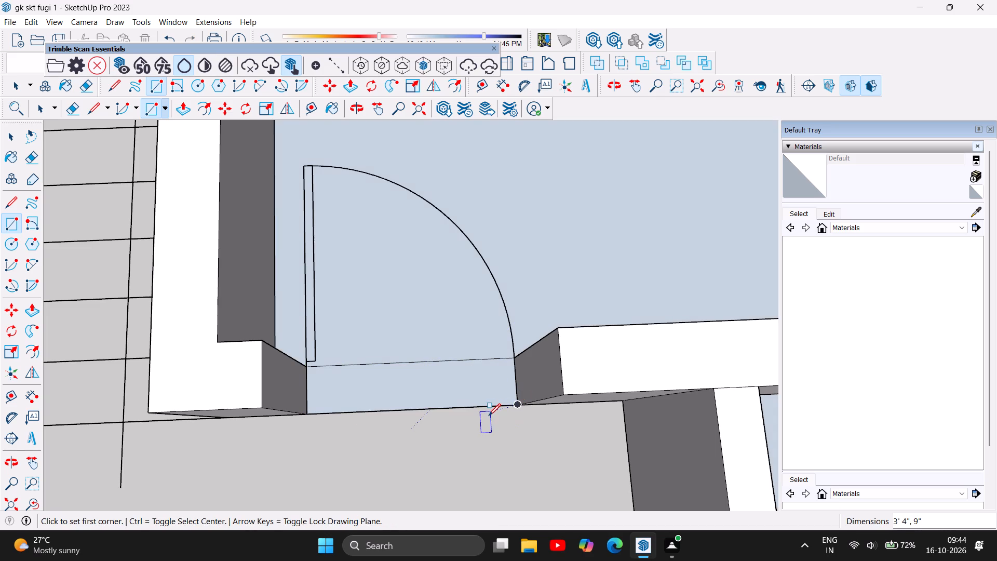
{"action": "scroll", "coordinate": [438, 445], "scroll_direction": "down", "scroll_amount": 4}
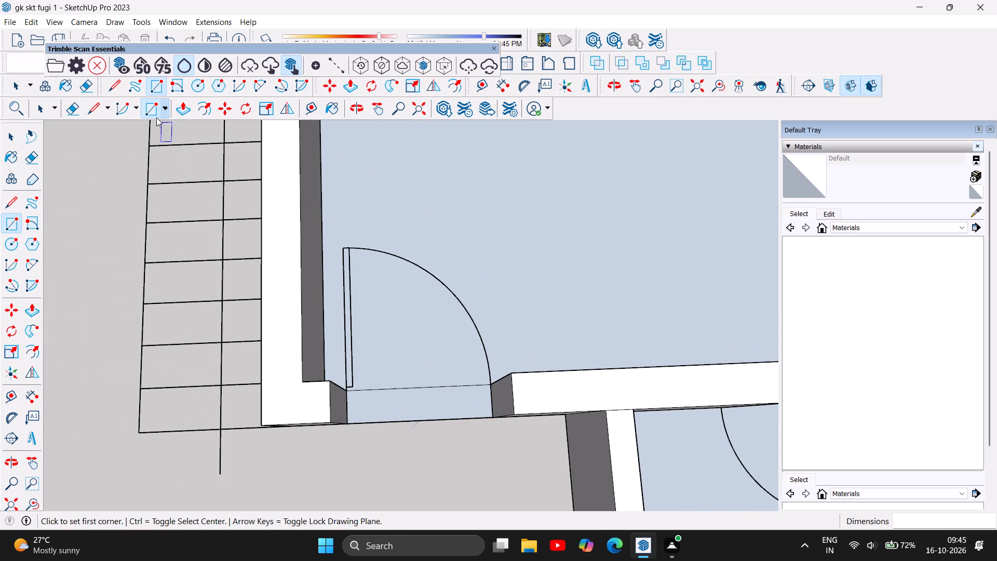
Delete the large floor face covering the rooms, leaving the rectangle across the door opening beside the stair wall.
{"action": "left_click", "coordinate": [5, 88]}
{"action": "left_click", "coordinate": [17, 89]}
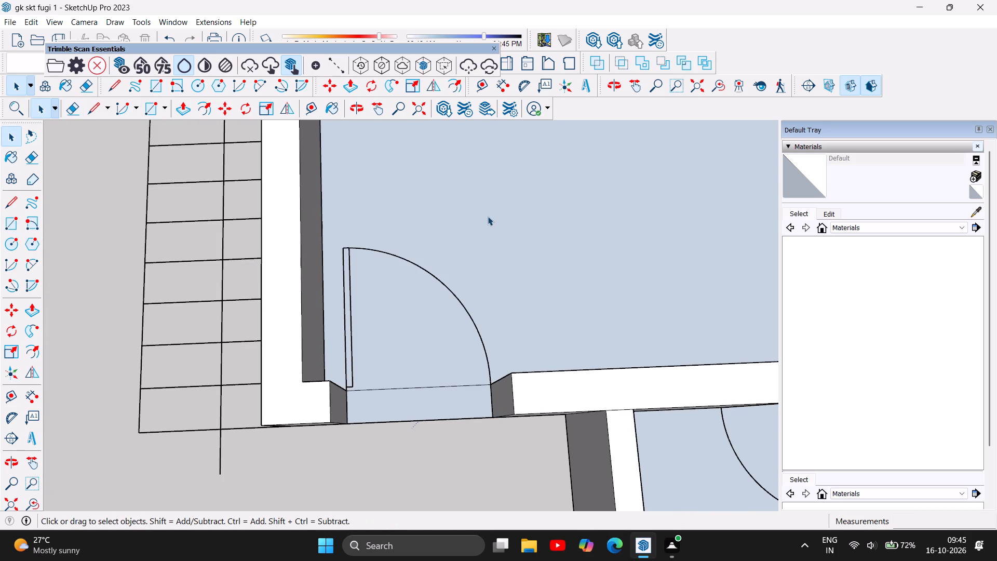
{"action": "left_click", "coordinate": [490, 216]}
{"action": "key", "text": "Delete"}
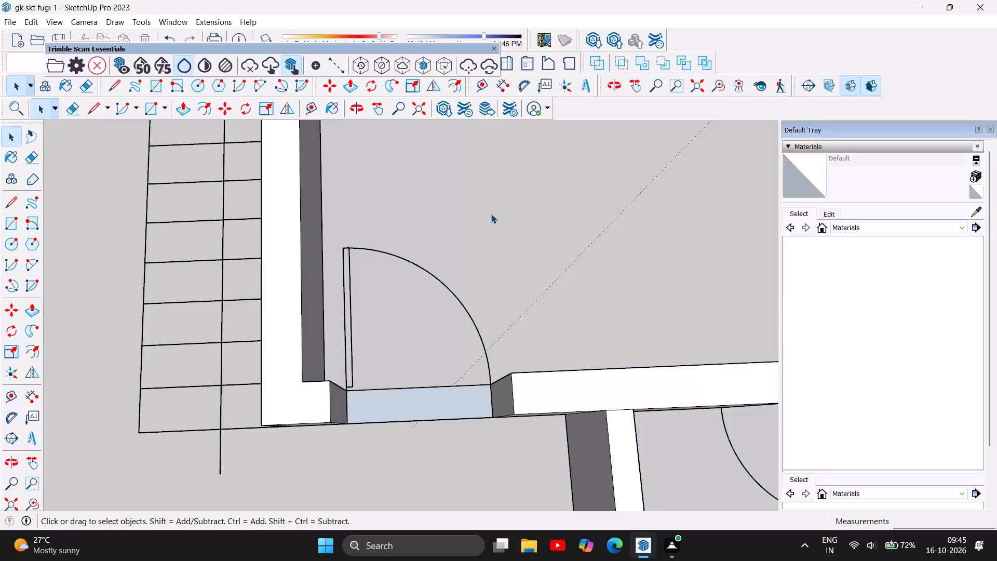
Try to select the dotted diagonal line outside the house, and trace where it leads across the drawings.
{"action": "scroll", "coordinate": [431, 244], "scroll_direction": "down", "scroll_amount": 6}
{"action": "scroll", "coordinate": [390, 328], "scroll_direction": "down", "scroll_amount": 6}
{"action": "scroll", "coordinate": [450, 319], "scroll_direction": "down", "scroll_amount": 4}
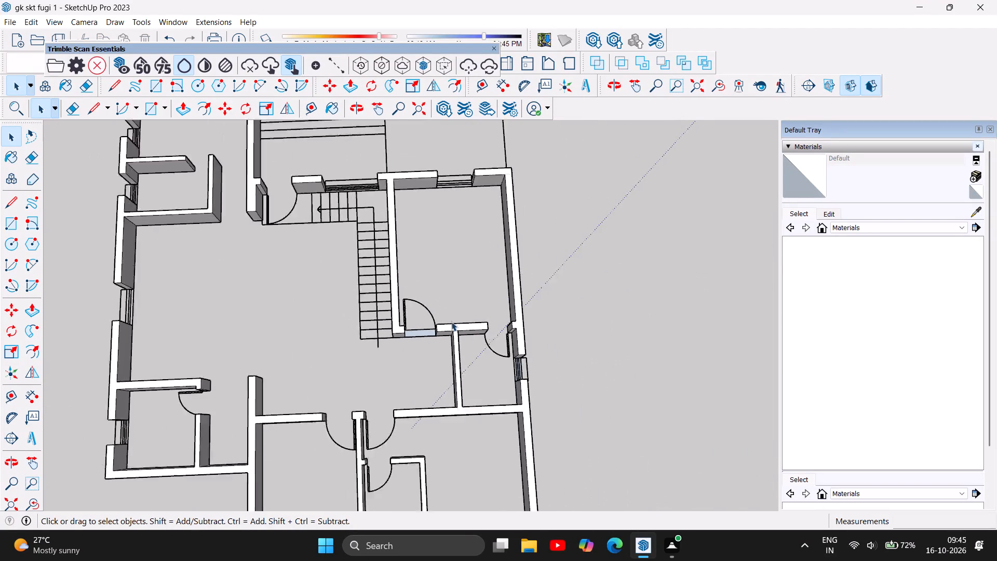
{"action": "scroll", "coordinate": [451, 322], "scroll_direction": "down", "scroll_amount": 3}
{"action": "scroll", "coordinate": [558, 326], "scroll_direction": "down", "scroll_amount": 6}
{"action": "scroll", "coordinate": [628, 197], "scroll_direction": "up", "scroll_amount": 6}
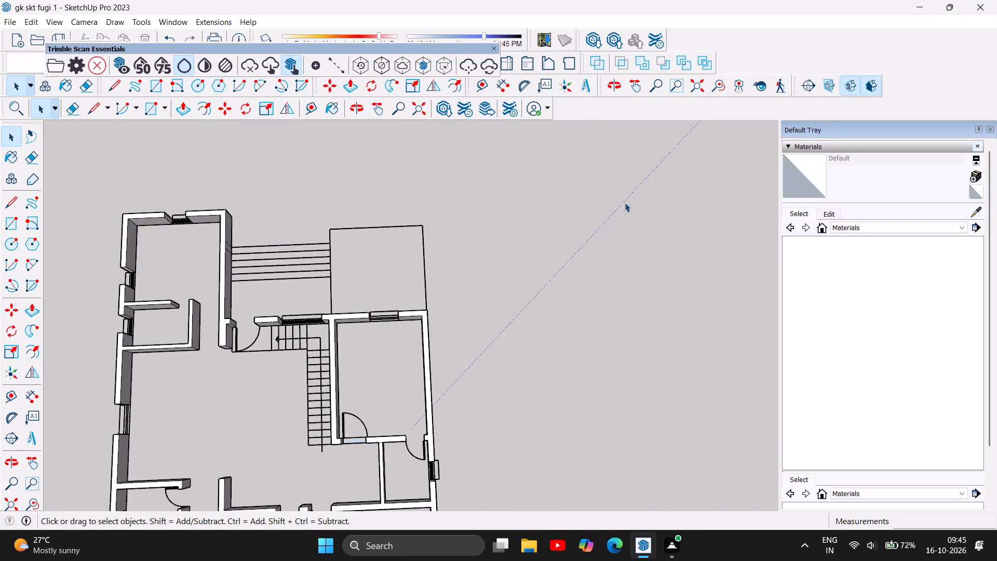
{"action": "scroll", "coordinate": [614, 208], "scroll_direction": "up", "scroll_amount": 6}
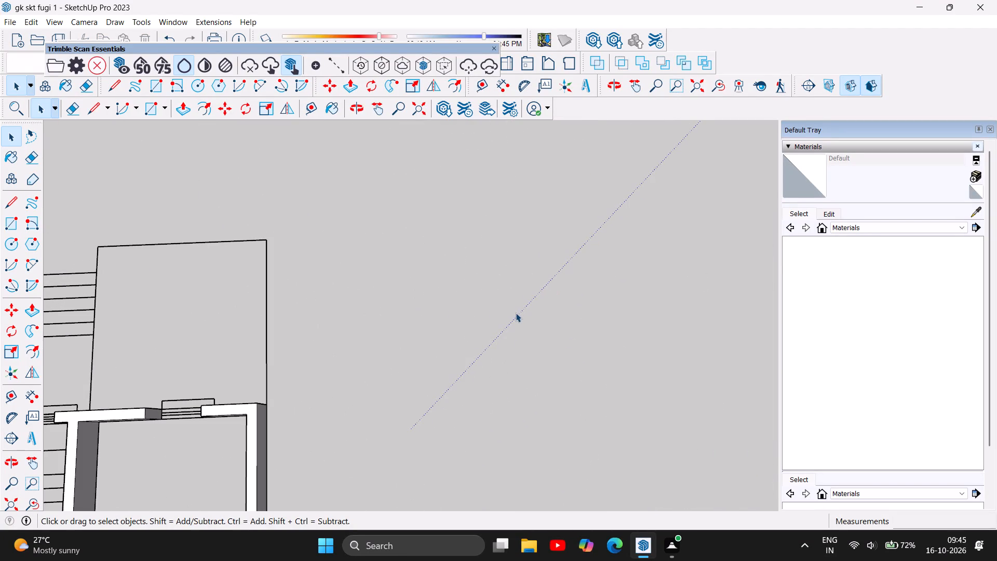
{"action": "double_click", "coordinate": [518, 315]}
{"action": "left_click", "coordinate": [515, 314]}
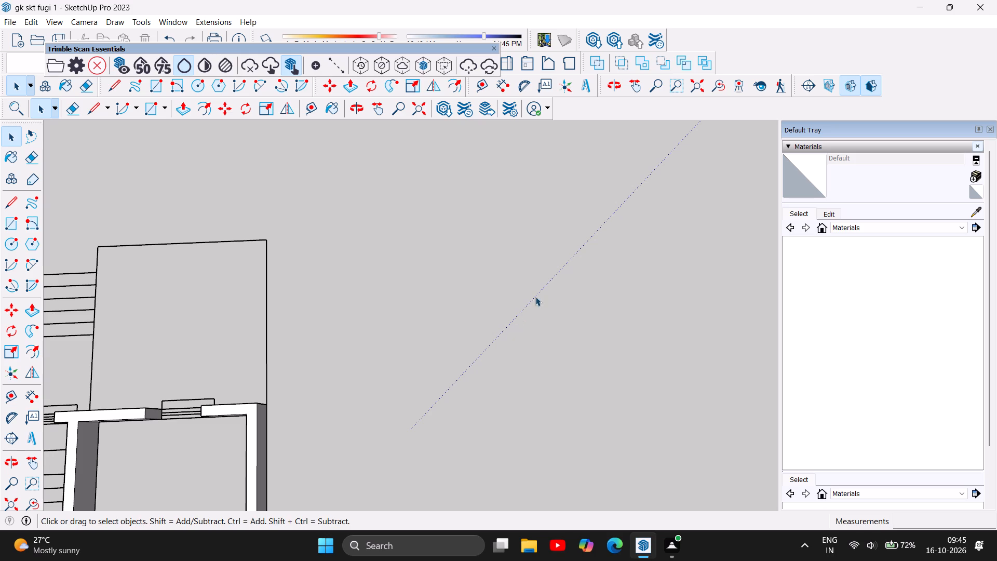
{"action": "scroll", "coordinate": [526, 383], "scroll_direction": "down", "scroll_amount": 15}
{"action": "scroll", "coordinate": [546, 364], "scroll_direction": "down", "scroll_amount": 7}
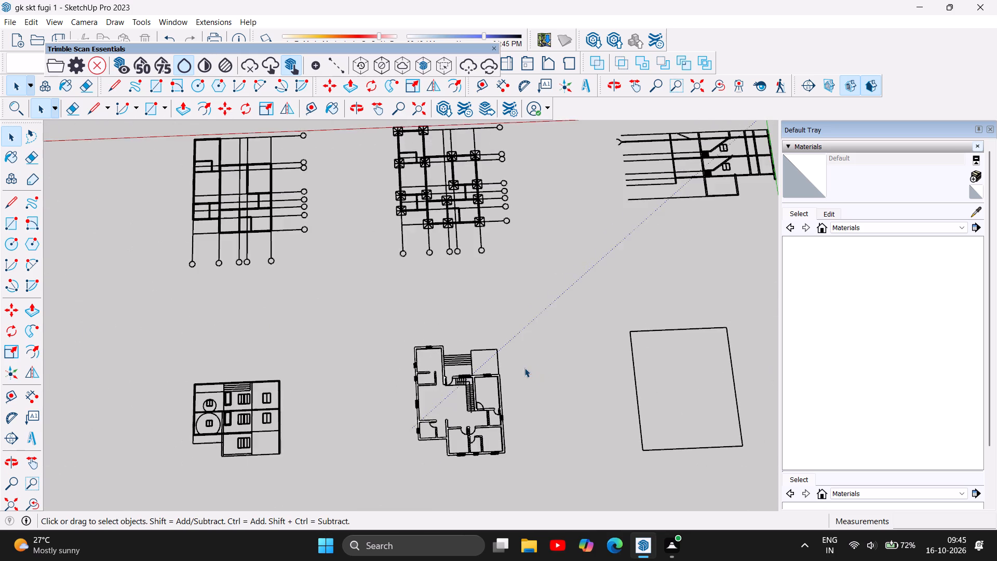
{"action": "scroll", "coordinate": [261, 370], "scroll_direction": "down", "scroll_amount": 20}
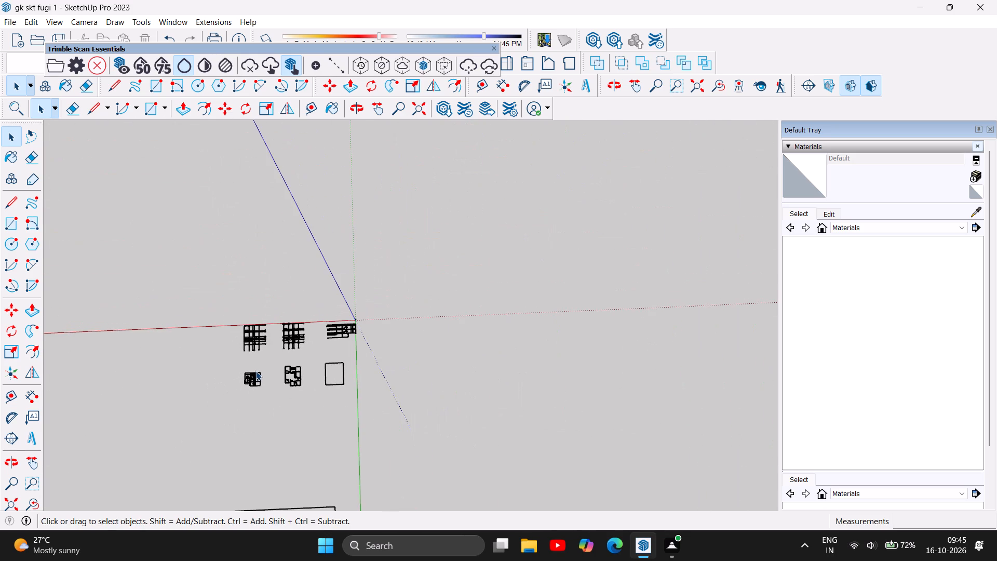
Examine the raised walls, the door and window openings and the stair area from all sides of the house.
{"action": "scroll", "coordinate": [201, 372], "scroll_direction": "up", "scroll_amount": 9}
{"action": "scroll", "coordinate": [457, 357], "scroll_direction": "up", "scroll_amount": 6}
{"action": "scroll", "coordinate": [369, 424], "scroll_direction": "up", "scroll_amount": 11}
{"action": "scroll", "coordinate": [388, 368], "scroll_direction": "up", "scroll_amount": 4}
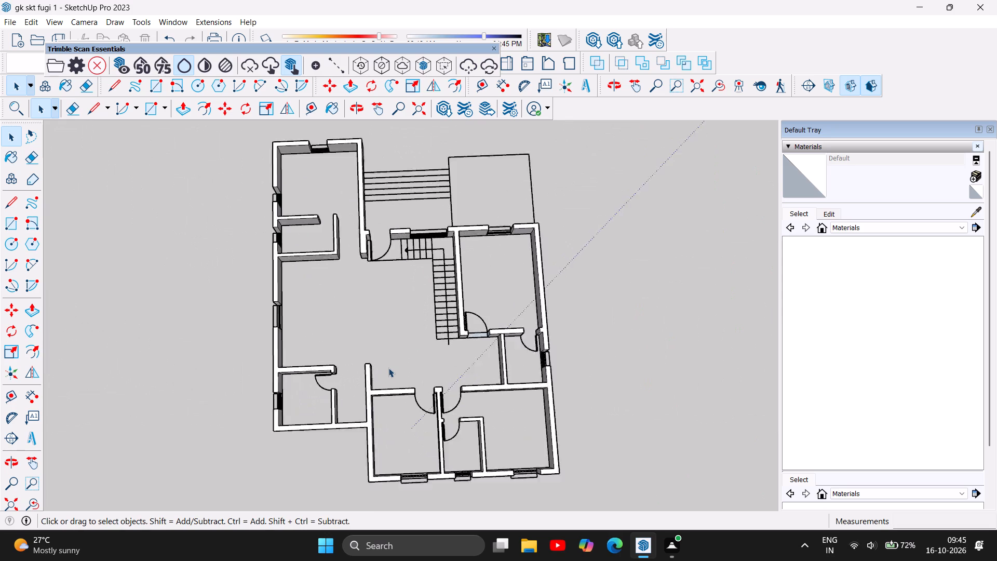
{"action": "scroll", "coordinate": [388, 368], "scroll_direction": "up", "scroll_amount": 2}
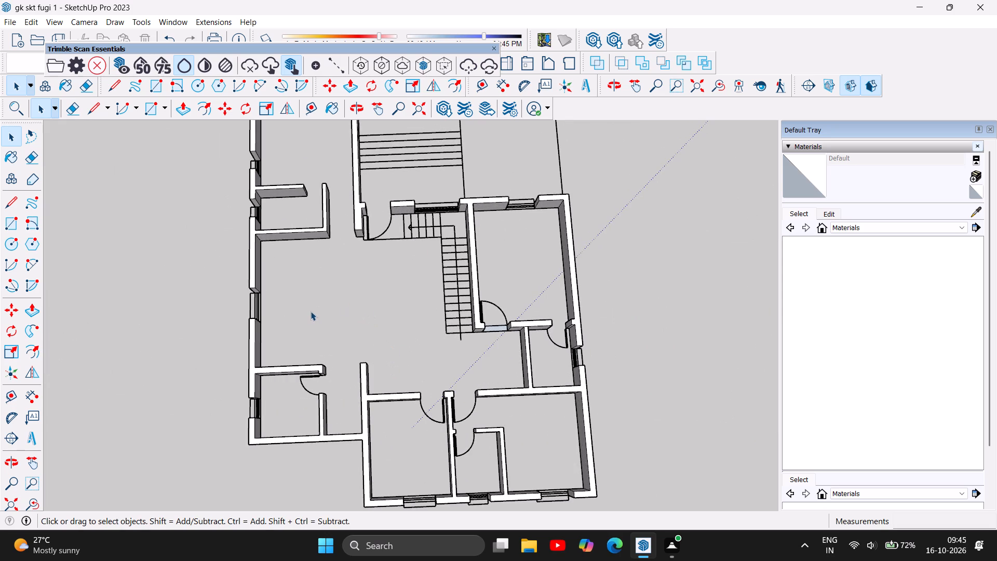
{"action": "scroll", "coordinate": [274, 315], "scroll_direction": "down", "scroll_amount": 5}
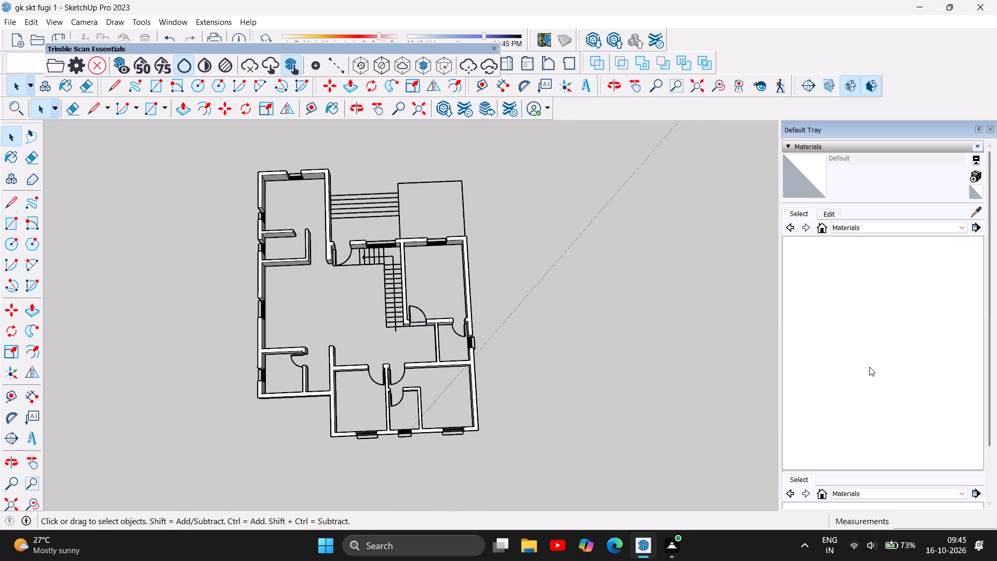
{"action": "scroll", "coordinate": [291, 297], "scroll_direction": "up", "scroll_amount": 9}
{"action": "left_click", "coordinate": [355, 105]}
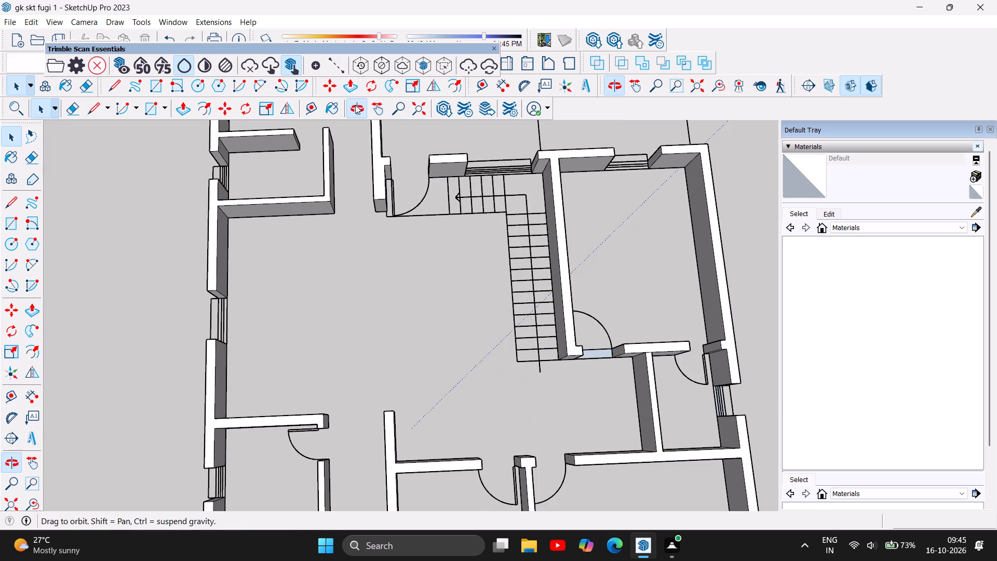
{"action": "left_click_drag", "start_coordinate": [393, 312], "coordinate": [496, 185]}
{"action": "left_click_drag", "start_coordinate": [506, 292], "coordinate": [378, 205]}
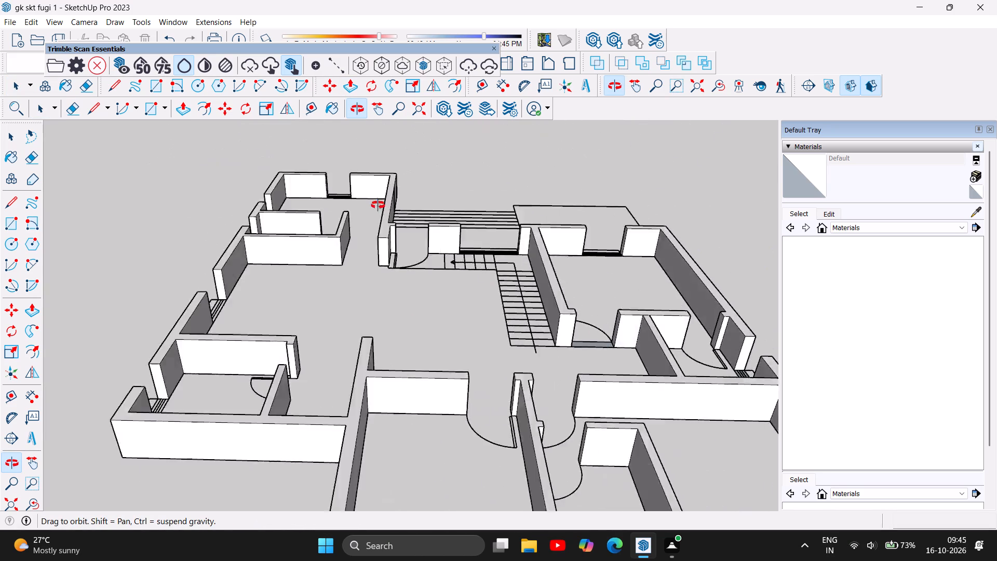
{"action": "left_click_drag", "start_coordinate": [378, 205], "coordinate": [288, 169]}
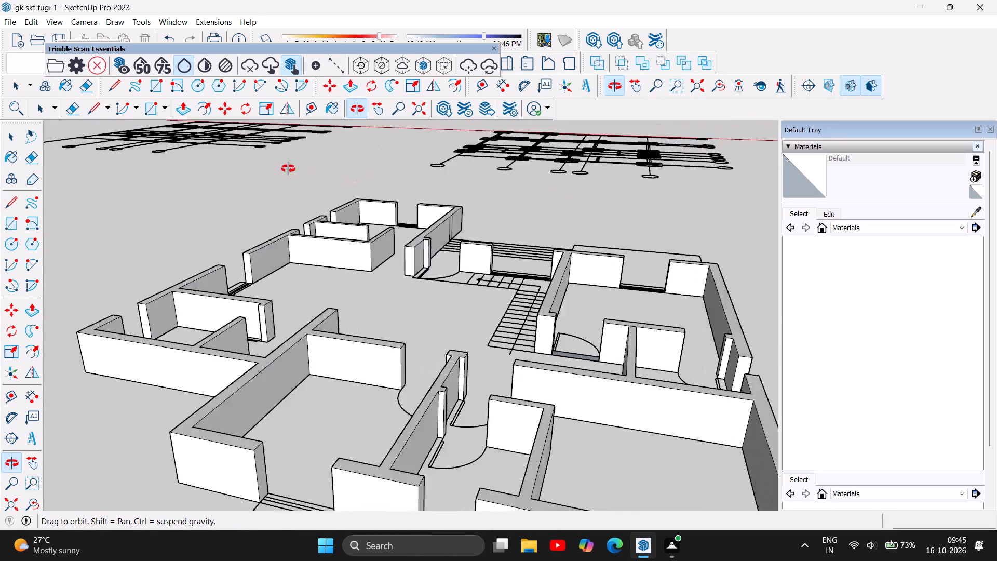
{"action": "left_click_drag", "start_coordinate": [288, 169], "coordinate": [453, 169]}
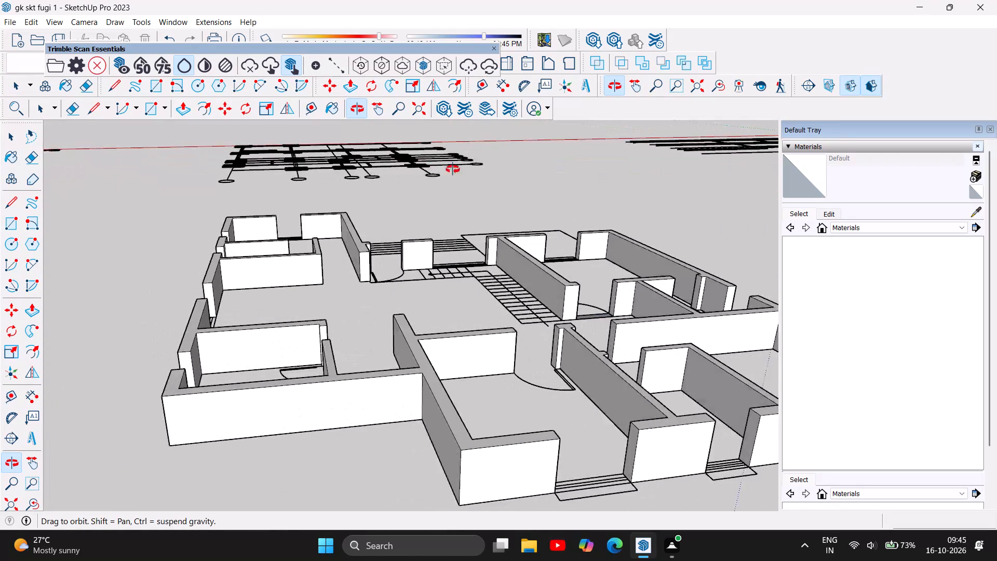
{"action": "left_click_drag", "start_coordinate": [453, 169], "coordinate": [551, 153]}
{"action": "left_click_drag", "start_coordinate": [314, 278], "coordinate": [596, 331]}
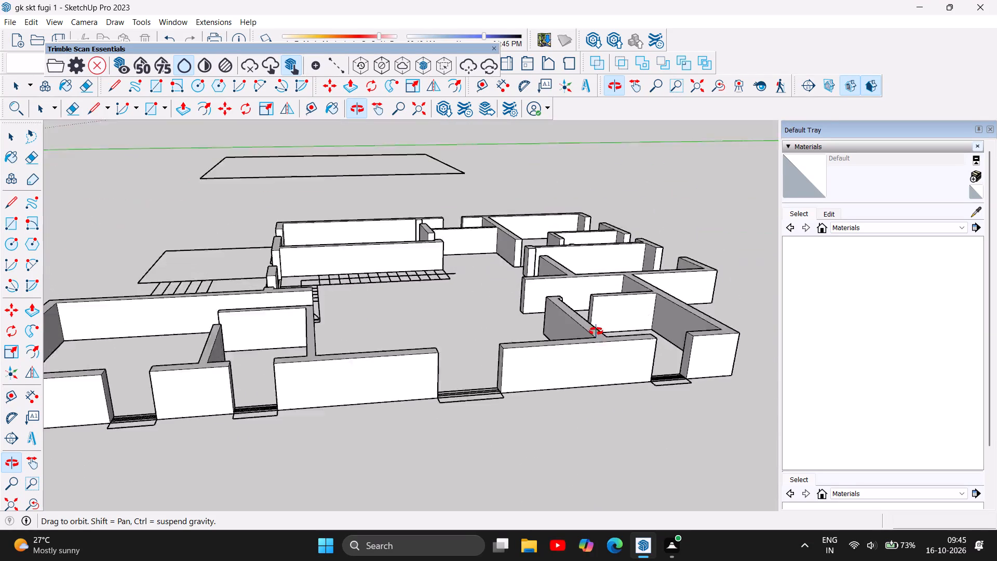
{"action": "left_click_drag", "start_coordinate": [596, 331], "coordinate": [590, 379]}
{"action": "left_click_drag", "start_coordinate": [461, 304], "coordinate": [478, 394]}
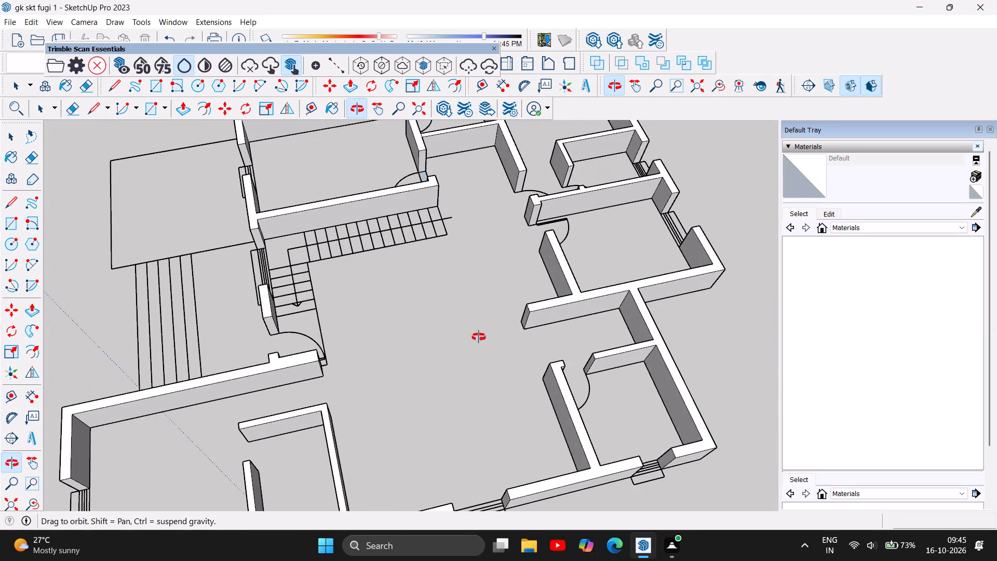
{"action": "scroll", "coordinate": [479, 339], "scroll_direction": "down", "scroll_amount": 9}
{"action": "left_click_drag", "start_coordinate": [452, 364], "coordinate": [675, 313]}
{"action": "left_click_drag", "start_coordinate": [417, 314], "coordinate": [559, 352]}
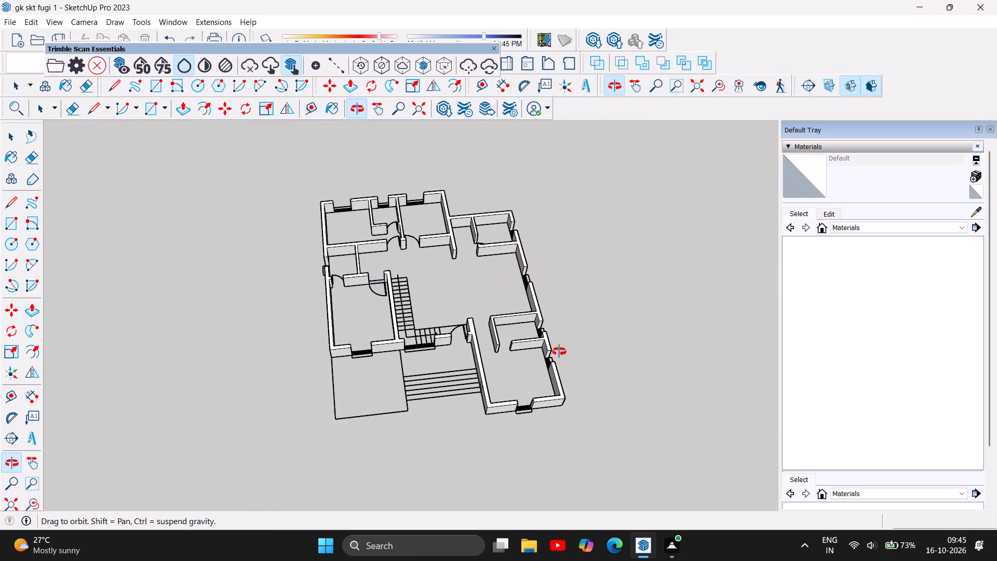
{"action": "left_click_drag", "start_coordinate": [559, 352], "coordinate": [554, 368]}
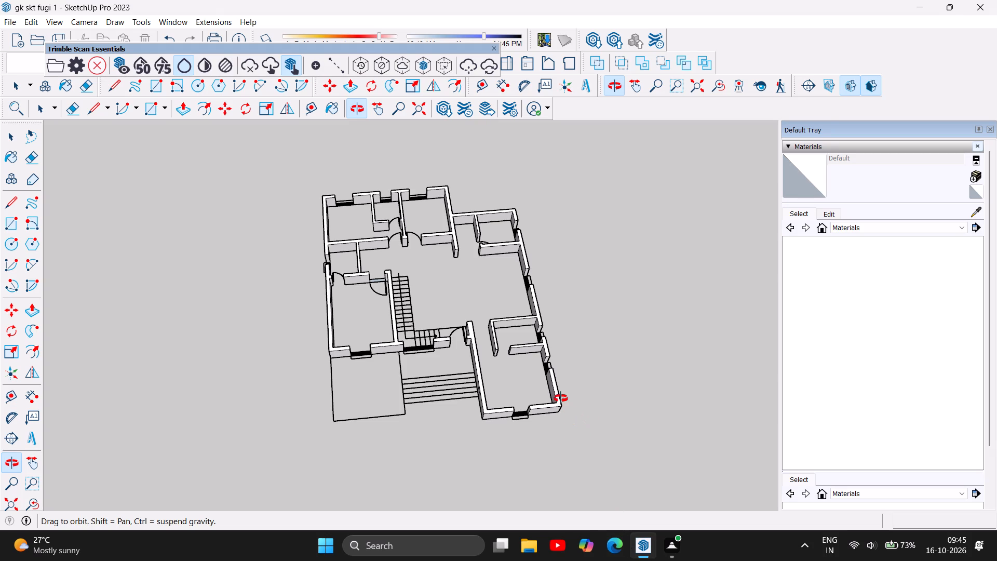
{"action": "left_click_drag", "start_coordinate": [520, 309], "coordinate": [501, 312]}
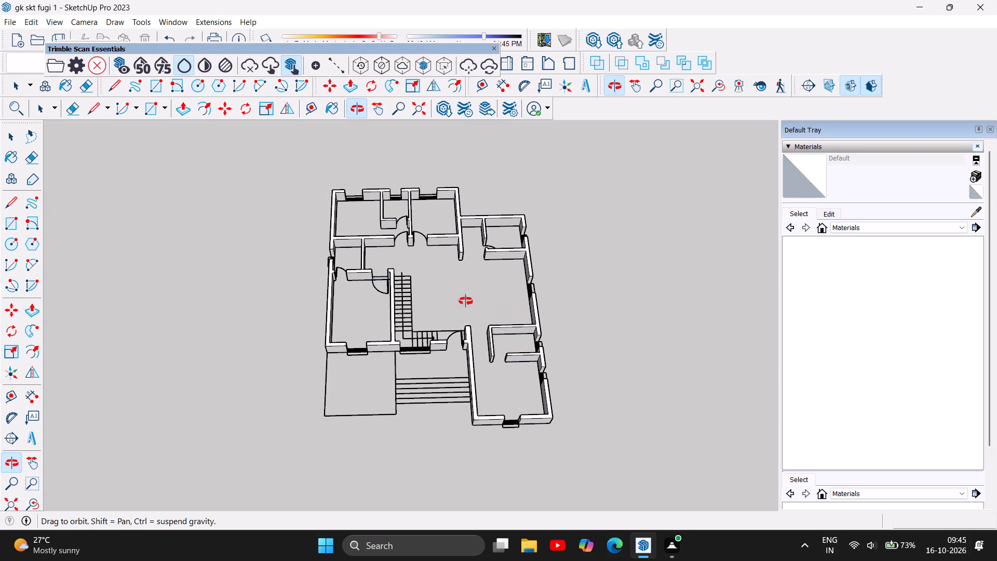
{"action": "scroll", "coordinate": [332, 325], "scroll_direction": "up", "scroll_amount": 3}
{"action": "scroll", "coordinate": [369, 378], "scroll_direction": "up", "scroll_amount": 4}
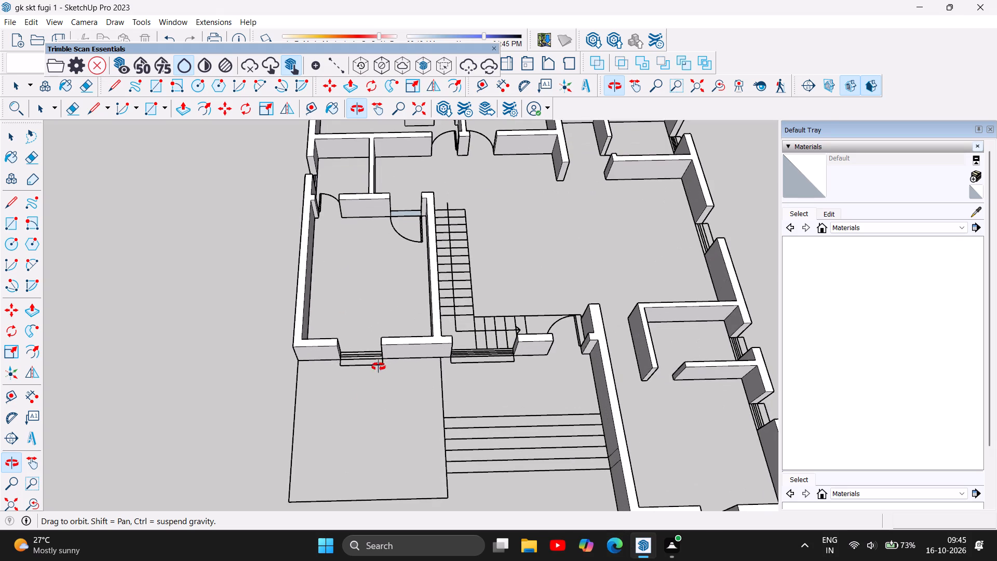
{"action": "scroll", "coordinate": [207, 370], "scroll_direction": "down", "scroll_amount": 5}
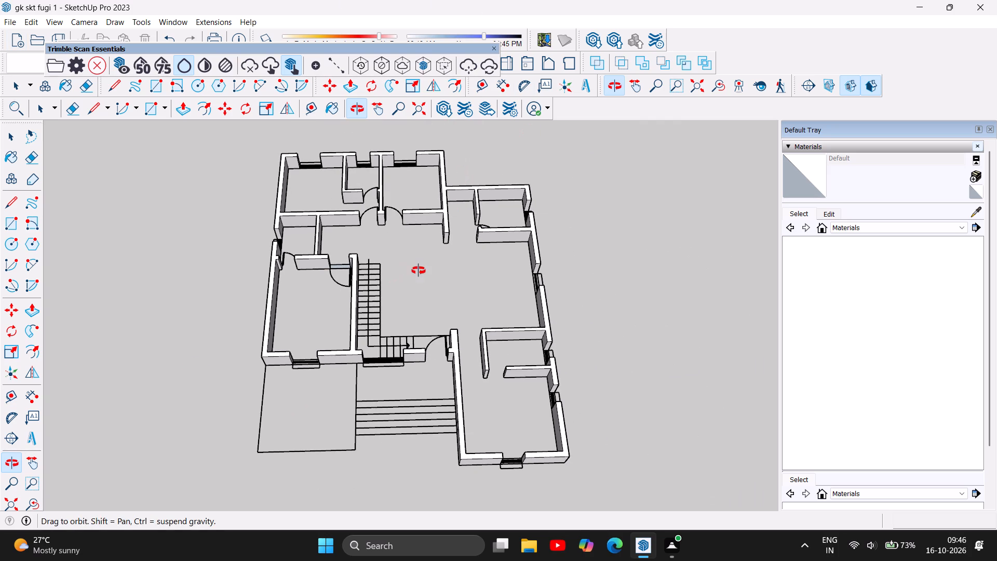
{"action": "left_click_drag", "start_coordinate": [419, 271], "coordinate": [426, 276]}
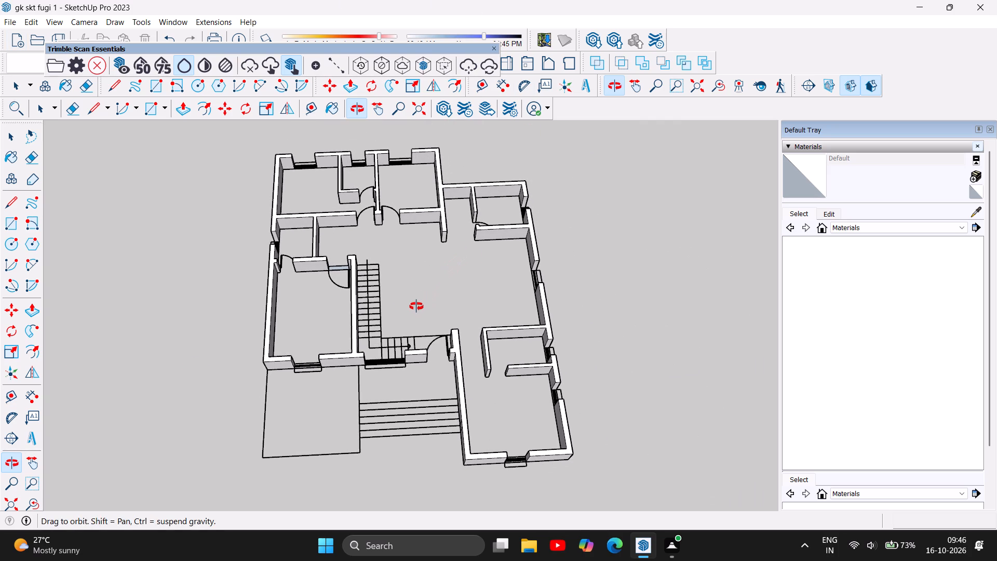
{"action": "scroll", "coordinate": [416, 306], "scroll_direction": "up", "scroll_amount": 3}
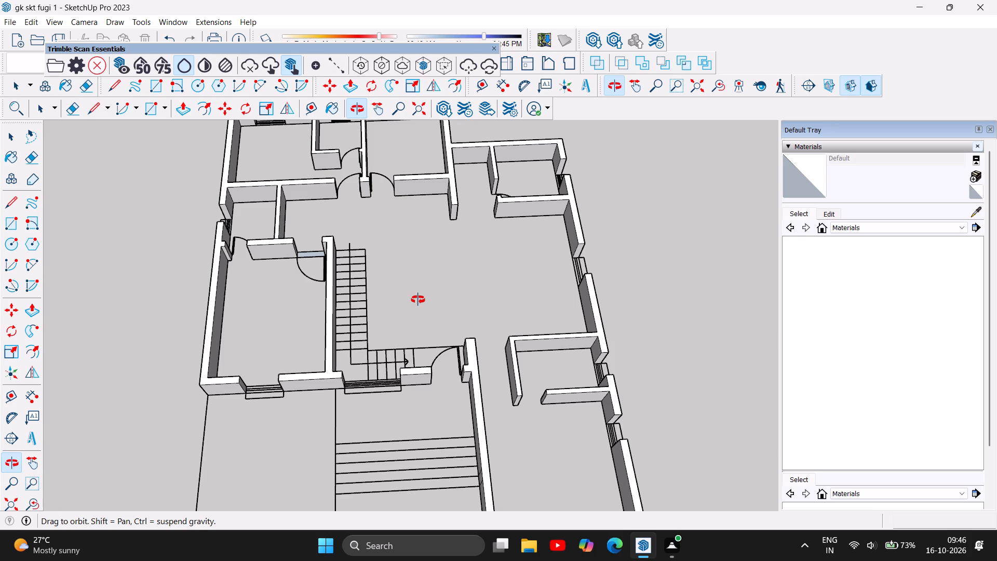
{"action": "scroll", "coordinate": [418, 300], "scroll_direction": "up", "scroll_amount": 1}
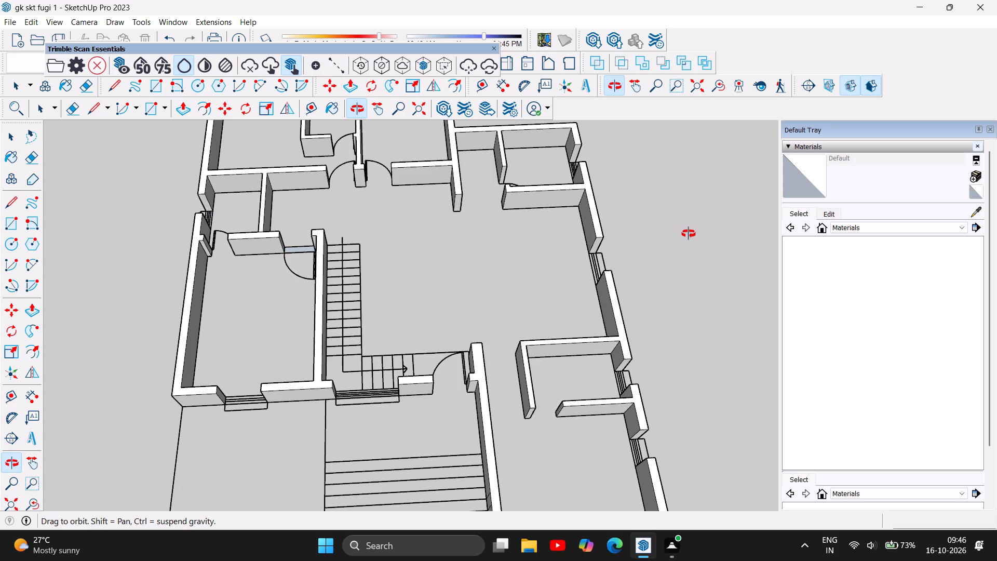
{"action": "scroll", "coordinate": [637, 299], "scroll_direction": "down", "scroll_amount": 4}
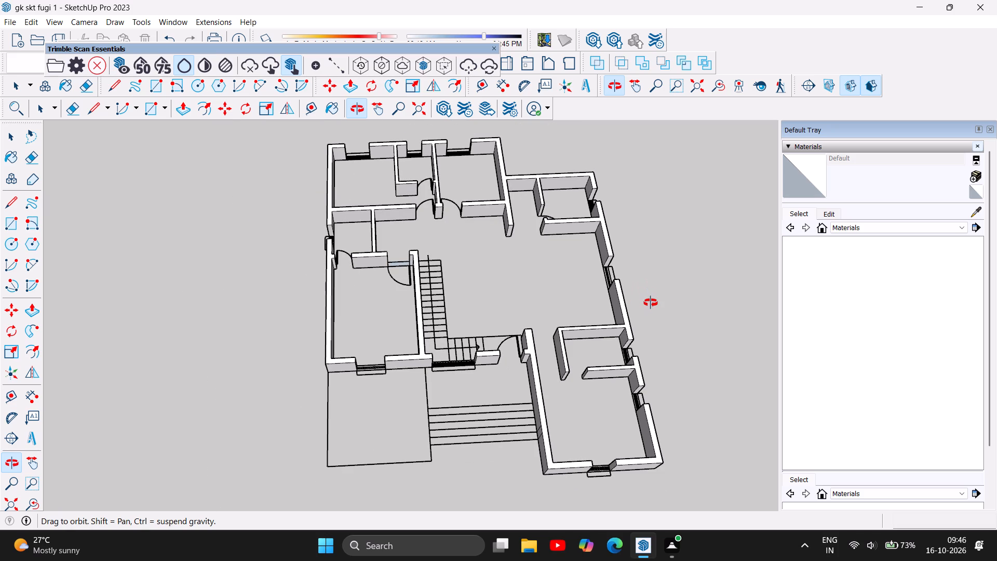
{"action": "scroll", "coordinate": [532, 398], "scroll_direction": "down", "scroll_amount": 6}
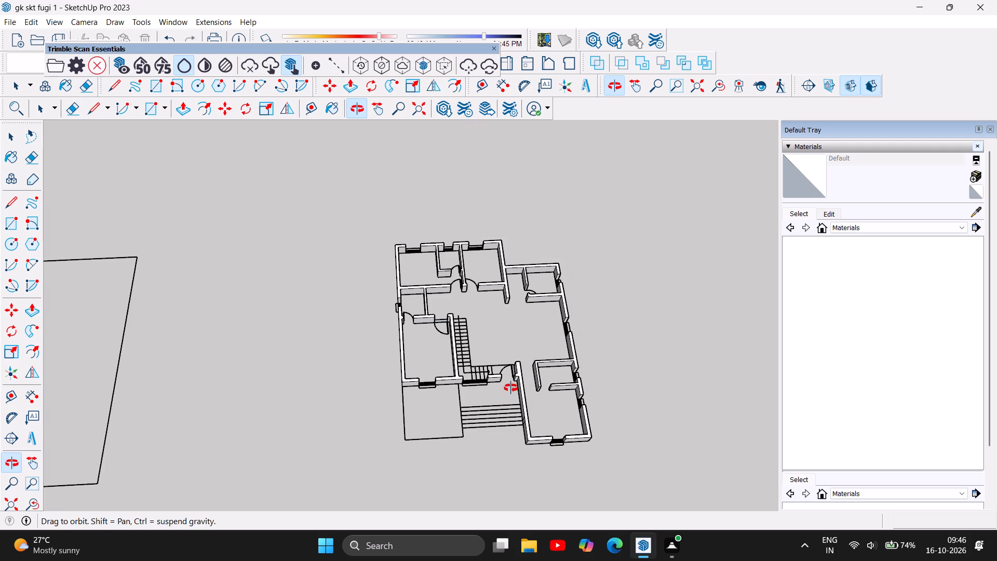
{"action": "scroll", "coordinate": [464, 433], "scroll_direction": "down", "scroll_amount": 5}
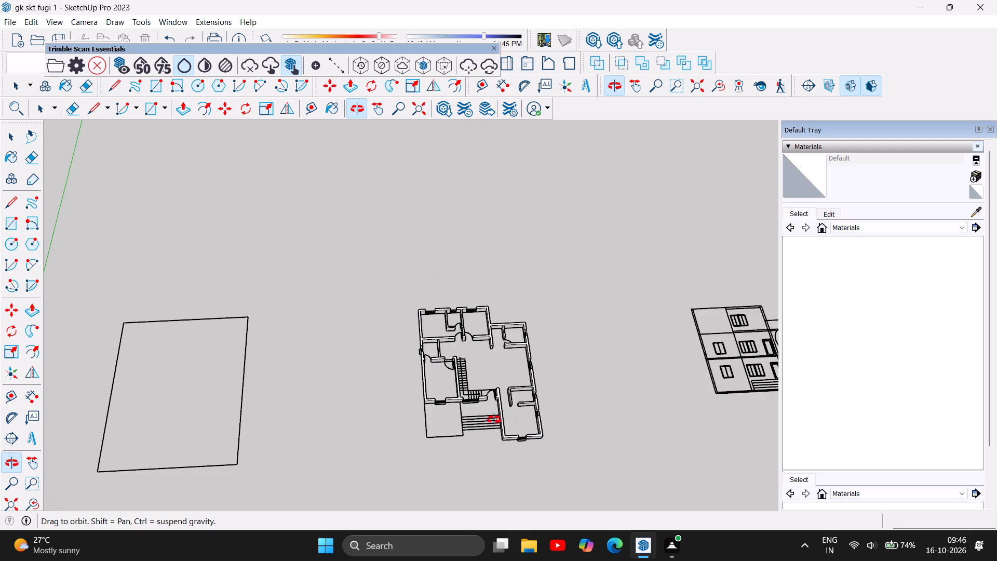
{"action": "scroll", "coordinate": [513, 407], "scroll_direction": "up", "scroll_amount": 10}
{"action": "scroll", "coordinate": [480, 436], "scroll_direction": "up", "scroll_amount": 3}
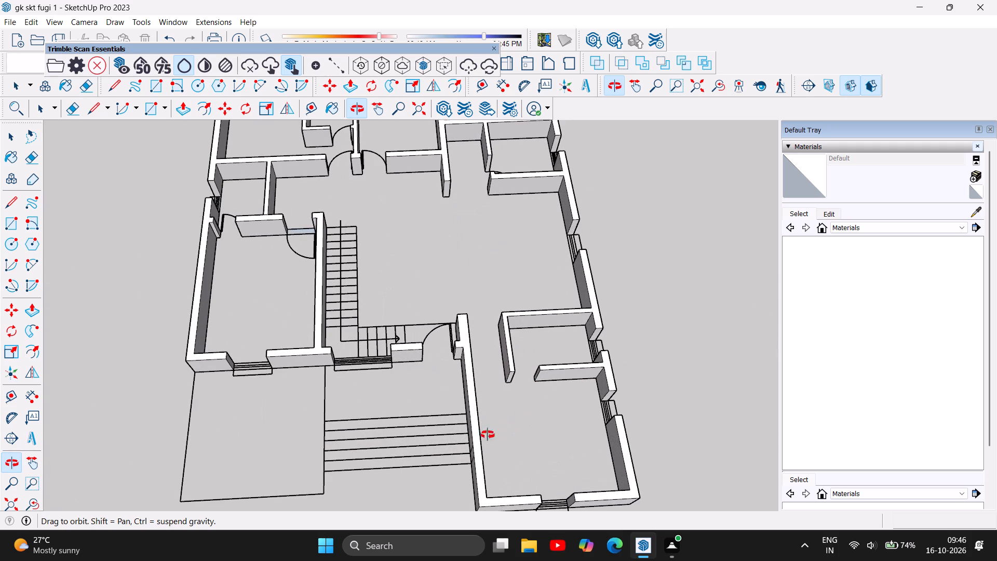
{"action": "left_click_drag", "start_coordinate": [532, 414], "coordinate": [475, 324]}
{"action": "left_click_drag", "start_coordinate": [474, 323], "coordinate": [534, 263]}
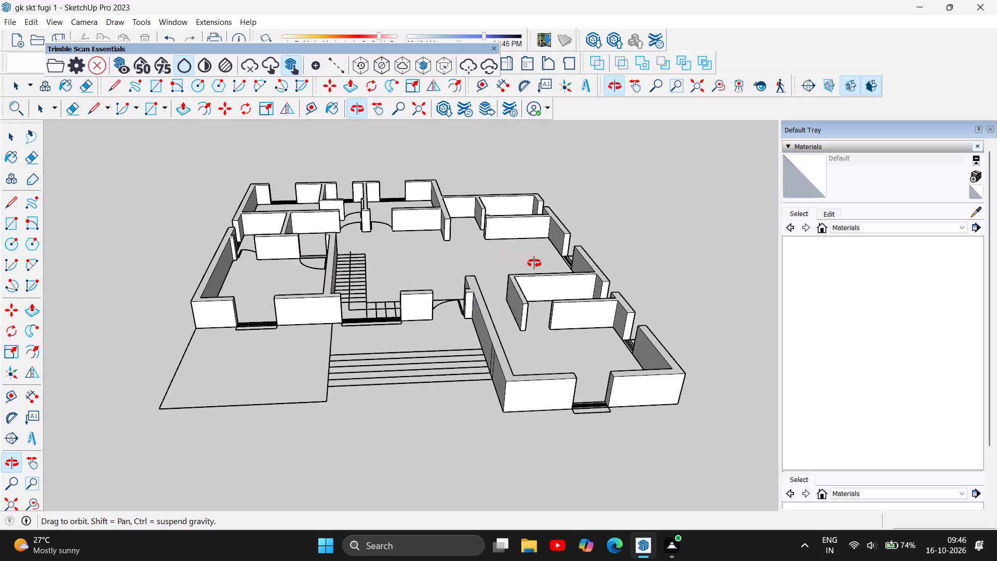
{"action": "left_click_drag", "start_coordinate": [534, 263], "coordinate": [535, 266]}
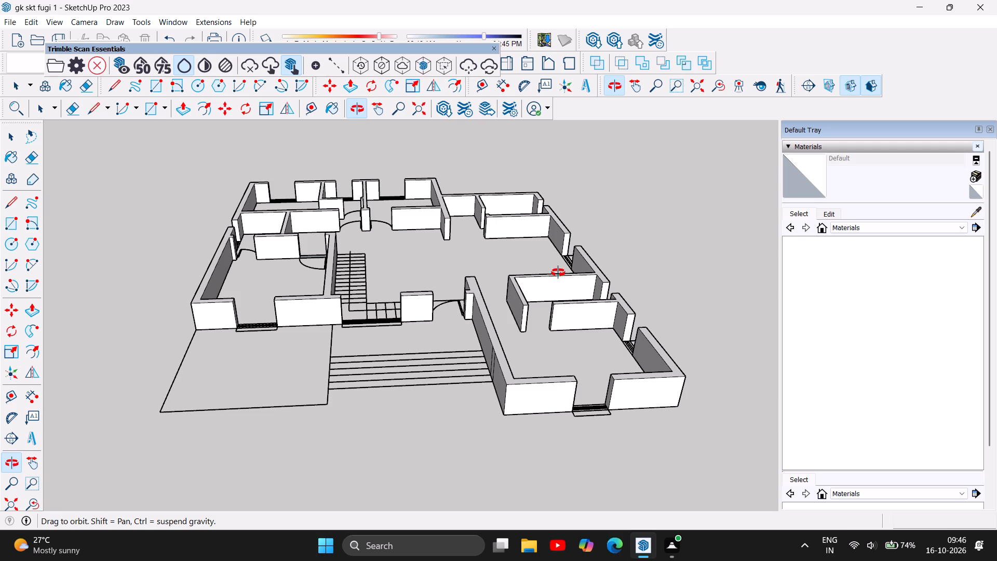
{"action": "scroll", "coordinate": [582, 339], "scroll_direction": "down", "scroll_amount": 5}
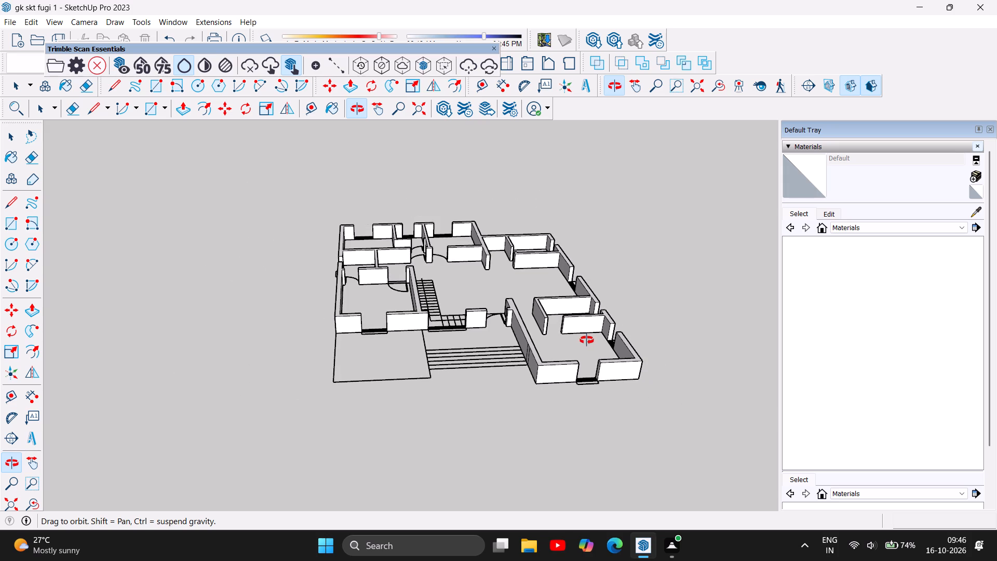
{"action": "scroll", "coordinate": [510, 375], "scroll_direction": "down", "scroll_amount": 4}
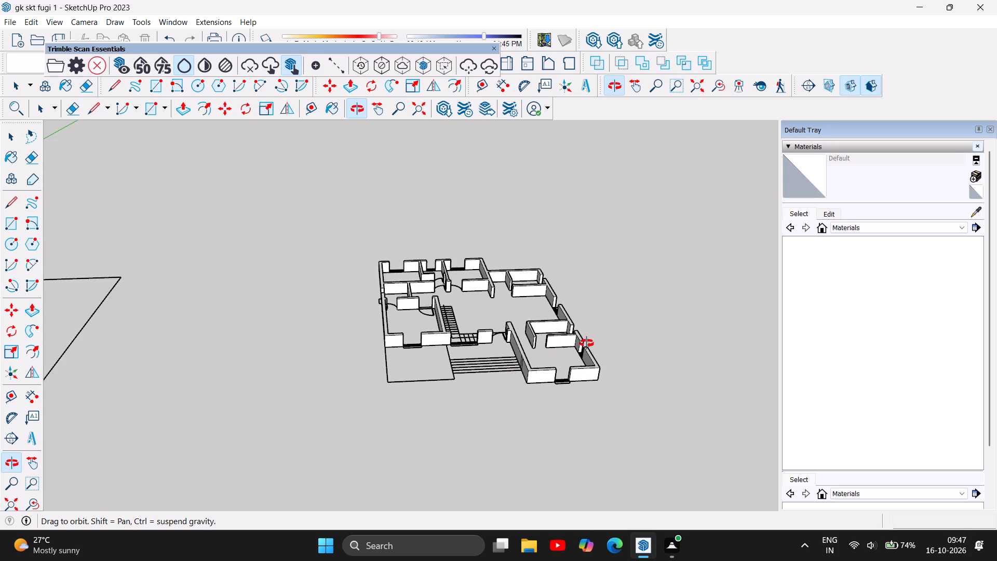
{"action": "left_click_drag", "start_coordinate": [584, 335], "coordinate": [574, 445]}
{"action": "left_click_drag", "start_coordinate": [614, 333], "coordinate": [584, 412]}
{"action": "scroll", "coordinate": [415, 374], "scroll_direction": "down", "scroll_amount": 5}
{"action": "left_click_drag", "start_coordinate": [469, 352], "coordinate": [567, 303]}
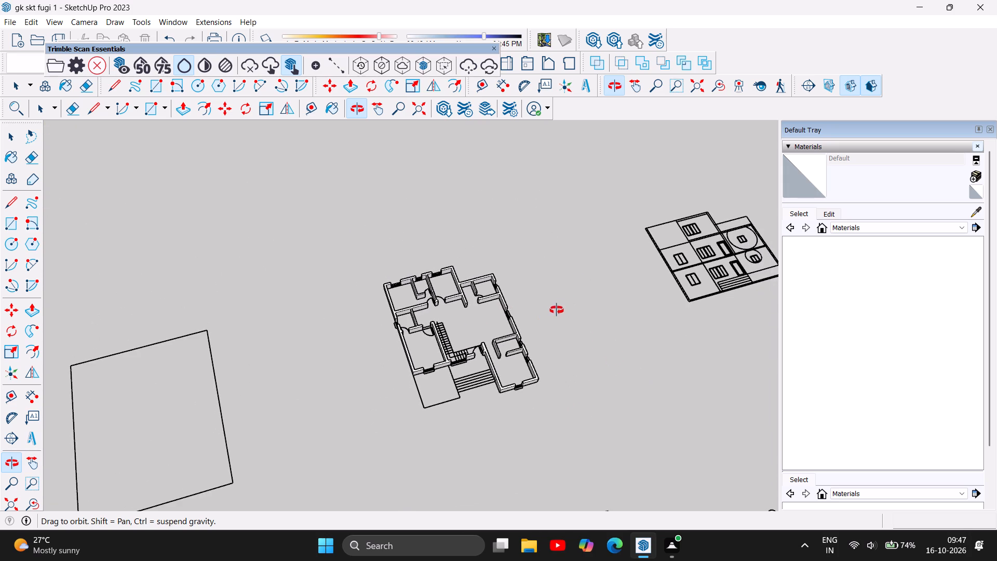
{"action": "scroll", "coordinate": [544, 318], "scroll_direction": "up", "scroll_amount": 5}
{"action": "scroll", "coordinate": [489, 351], "scroll_direction": "up", "scroll_amount": 6}
{"action": "scroll", "coordinate": [393, 363], "scroll_direction": "up", "scroll_amount": 4}
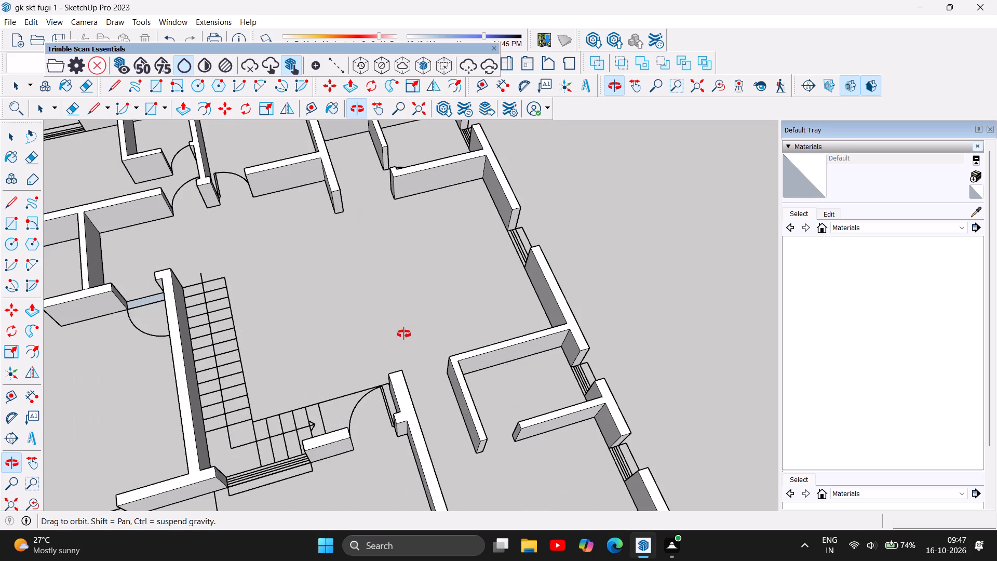
Examine the walls, steps, stair and remaining unfilled door openings of the house from several angles.
{"action": "scroll", "coordinate": [410, 323], "scroll_direction": "down", "scroll_amount": 7}
{"action": "scroll", "coordinate": [410, 323], "scroll_direction": "up", "scroll_amount": 4}
{"action": "scroll", "coordinate": [410, 323], "scroll_direction": "down", "scroll_amount": 1}
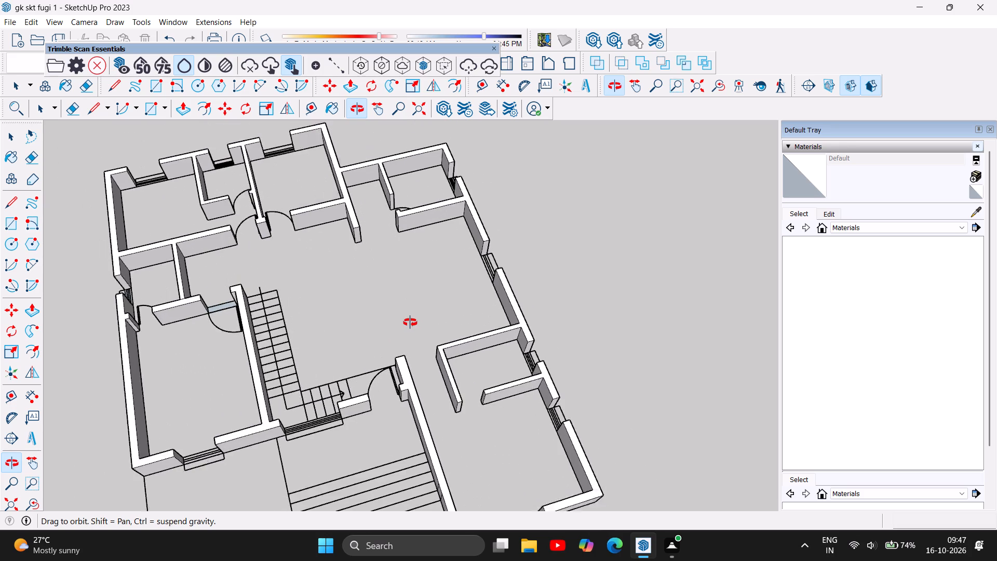
{"action": "scroll", "coordinate": [410, 323], "scroll_direction": "down", "scroll_amount": 3}
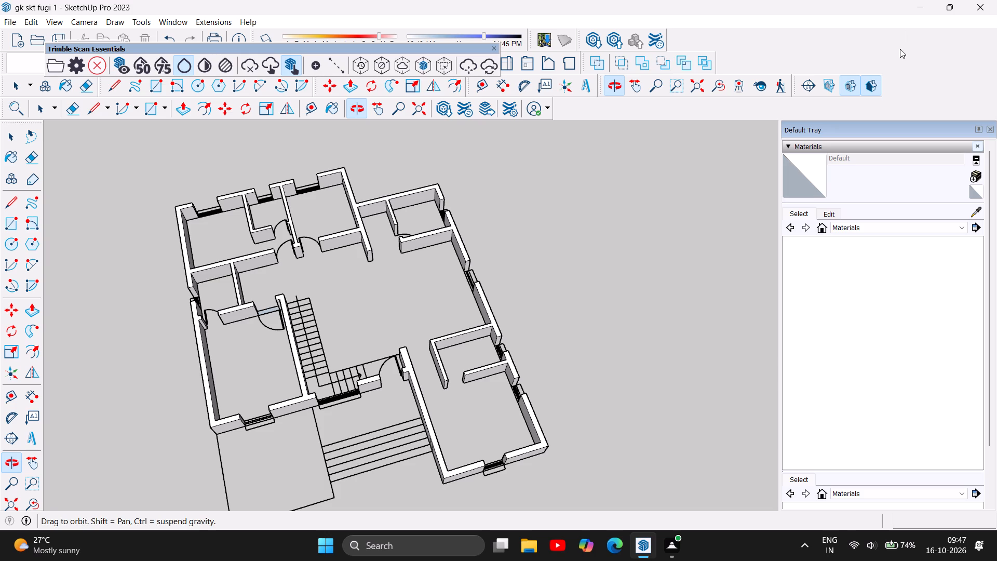
{"action": "scroll", "coordinate": [620, 302], "scroll_direction": "down", "scroll_amount": 4}
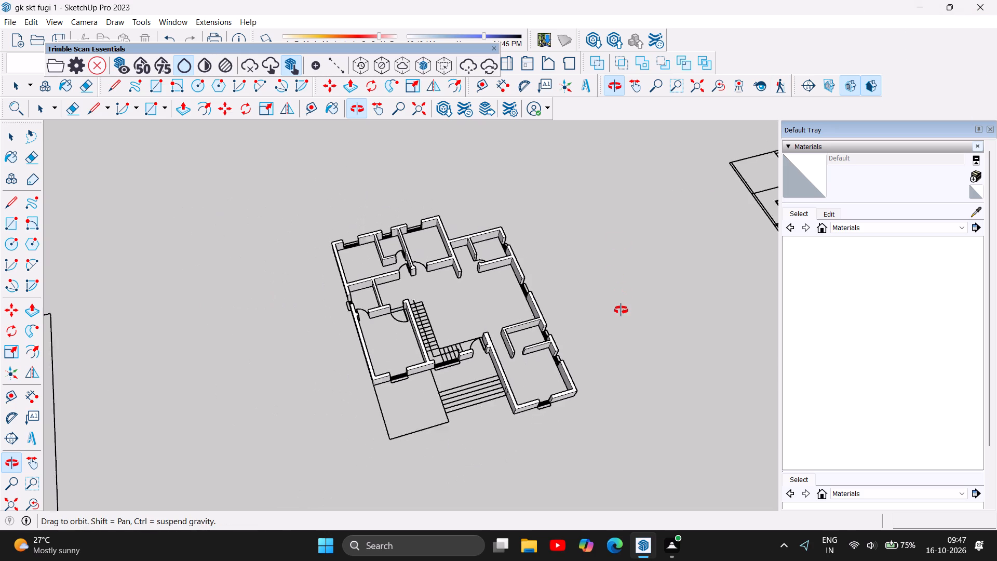
{"action": "scroll", "coordinate": [621, 310], "scroll_direction": "down", "scroll_amount": 2}
{"action": "scroll", "coordinate": [545, 390], "scroll_direction": "up", "scroll_amount": 12}
{"action": "left_click_drag", "start_coordinate": [571, 359], "coordinate": [501, 316]}
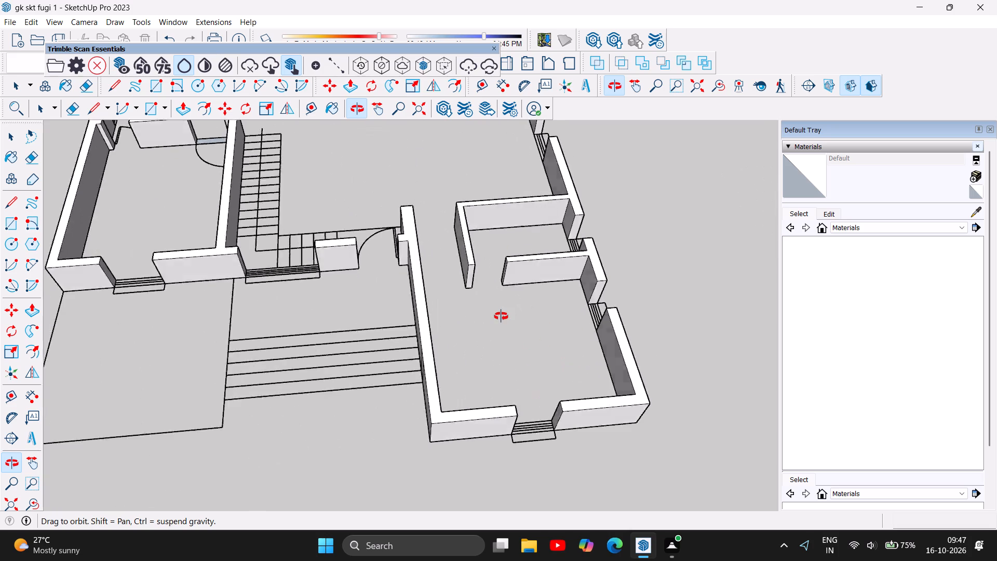
{"action": "left_click_drag", "start_coordinate": [501, 316], "coordinate": [501, 315]}
{"action": "left_click_drag", "start_coordinate": [325, 336], "coordinate": [631, 216]}
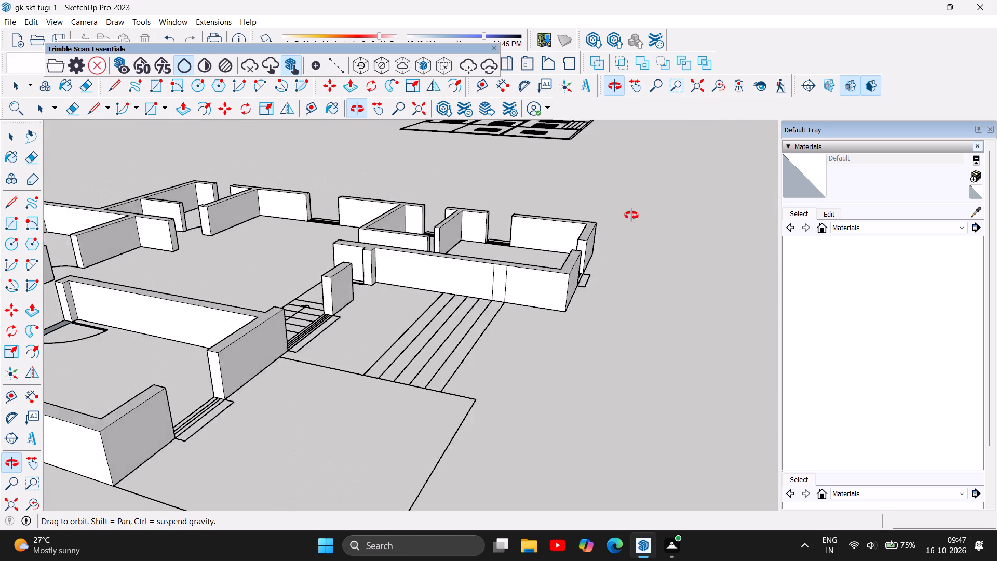
{"action": "left_click_drag", "start_coordinate": [631, 216], "coordinate": [380, 388]}
{"action": "left_click_drag", "start_coordinate": [394, 269], "coordinate": [408, 377]}
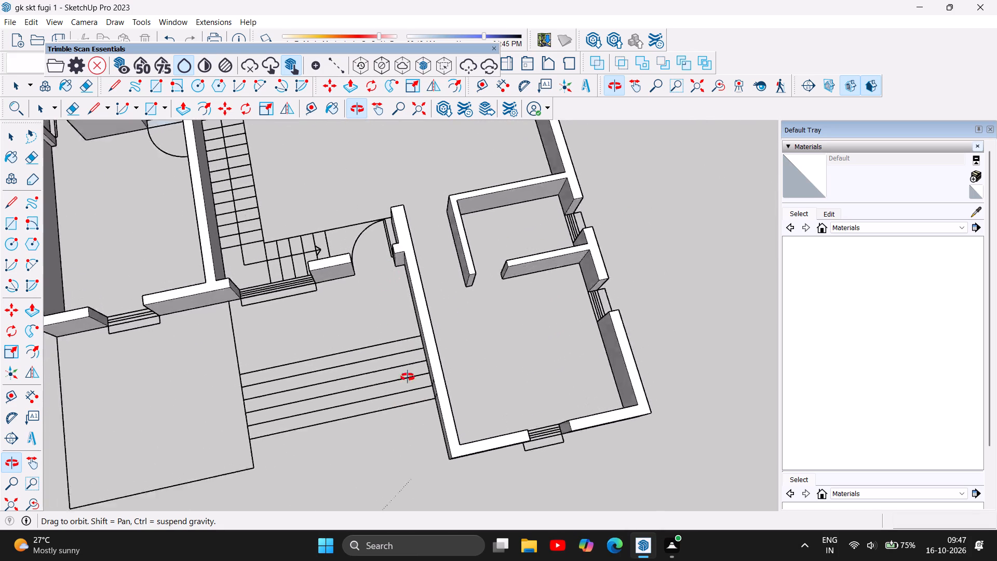
{"action": "left_click_drag", "start_coordinate": [408, 377], "coordinate": [429, 436]}
{"action": "left_click_drag", "start_coordinate": [444, 375], "coordinate": [412, 388]}
{"action": "left_click_drag", "start_coordinate": [646, 297], "coordinate": [624, 266]}
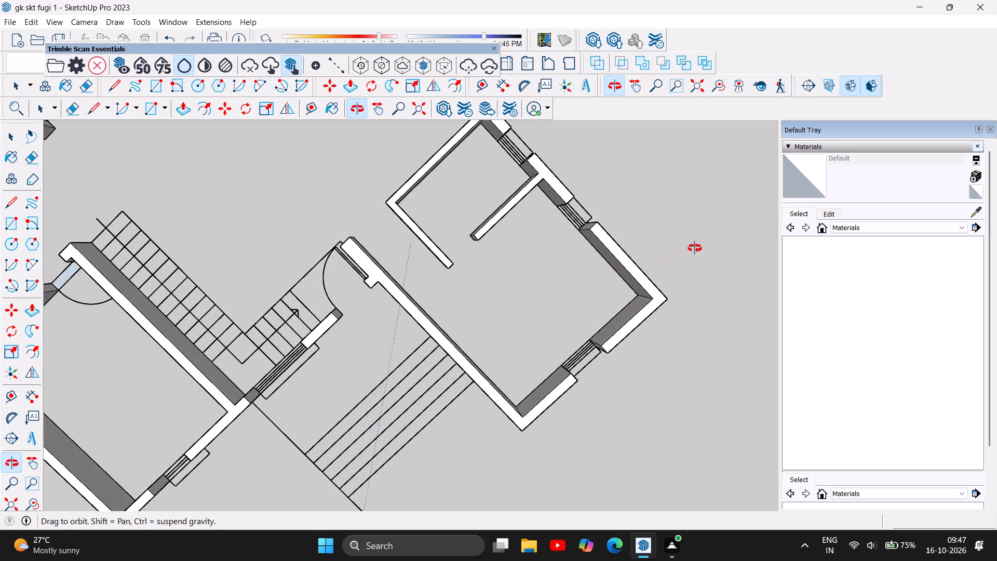
{"action": "left_click_drag", "start_coordinate": [695, 248], "coordinate": [681, 336]}
{"action": "left_click_drag", "start_coordinate": [610, 331], "coordinate": [520, 208]}
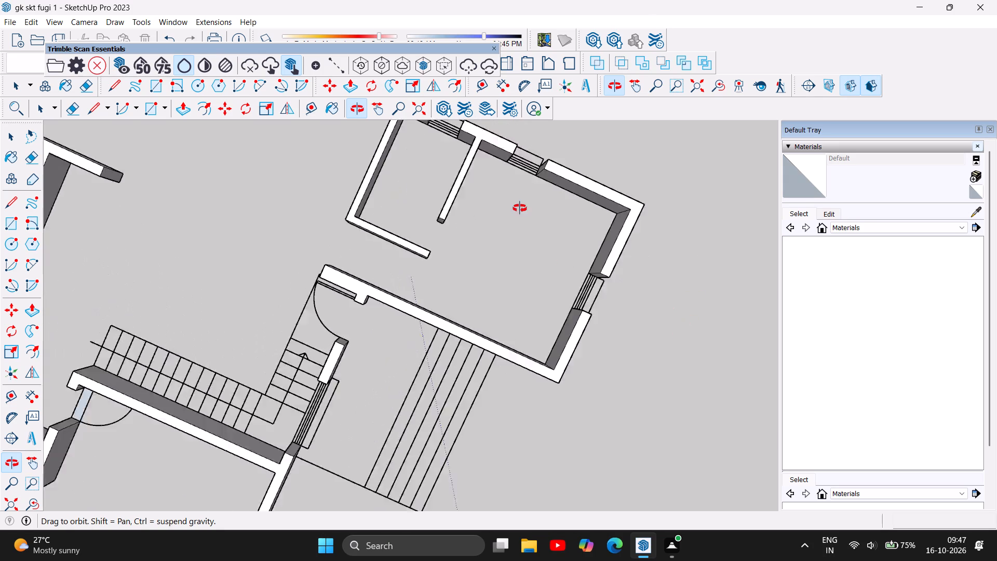
{"action": "left_click_drag", "start_coordinate": [520, 208], "coordinate": [518, 204]}
{"action": "left_click_drag", "start_coordinate": [715, 417], "coordinate": [711, 243]}
{"action": "left_click_drag", "start_coordinate": [581, 485], "coordinate": [594, 460]}
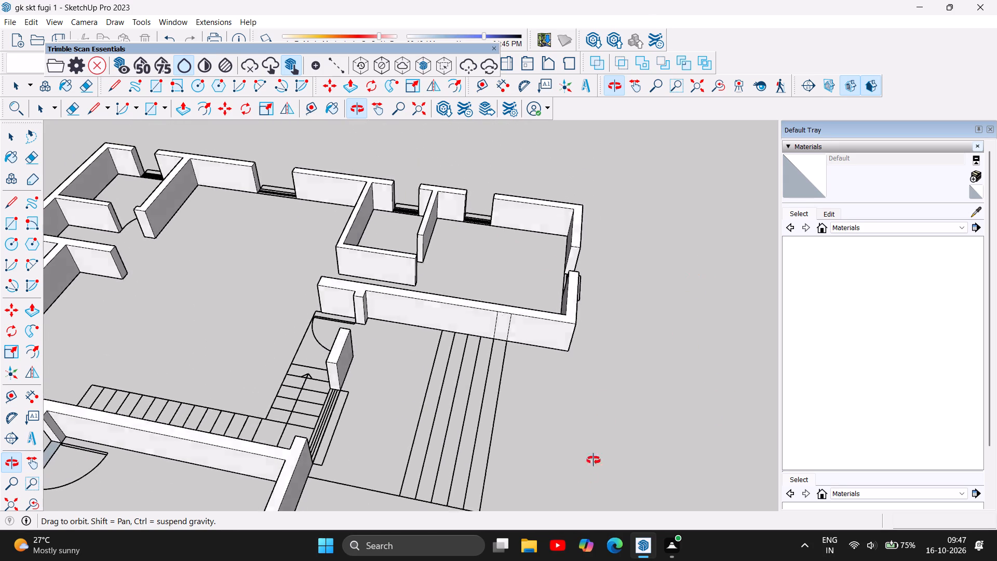
{"action": "left_click_drag", "start_coordinate": [594, 460], "coordinate": [683, 383]}
{"action": "scroll", "coordinate": [683, 383], "scroll_direction": "up", "scroll_amount": 1}
{"action": "scroll", "coordinate": [683, 383], "scroll_direction": "down", "scroll_amount": 1}
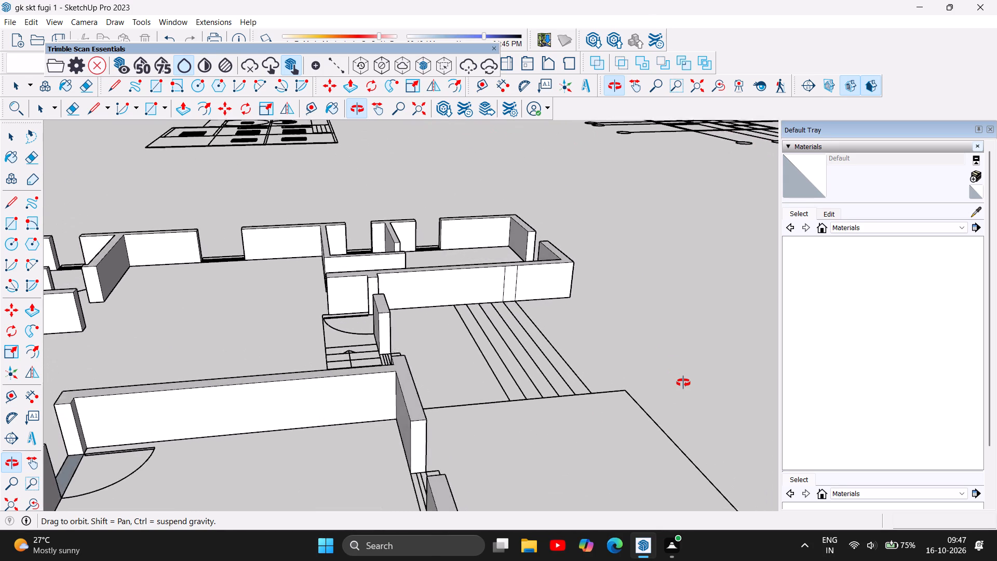
{"action": "scroll", "coordinate": [683, 383], "scroll_direction": "down", "scroll_amount": 9}
{"action": "left_click_drag", "start_coordinate": [552, 416], "coordinate": [590, 504]}
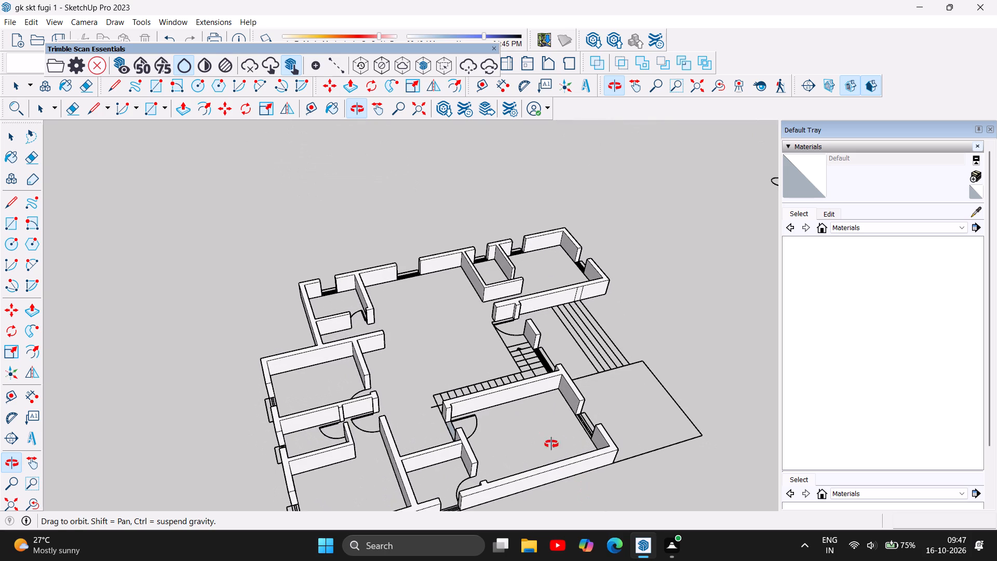
{"action": "left_click_drag", "start_coordinate": [488, 356], "coordinate": [484, 463]}
{"action": "left_click_drag", "start_coordinate": [420, 336], "coordinate": [402, 392]}
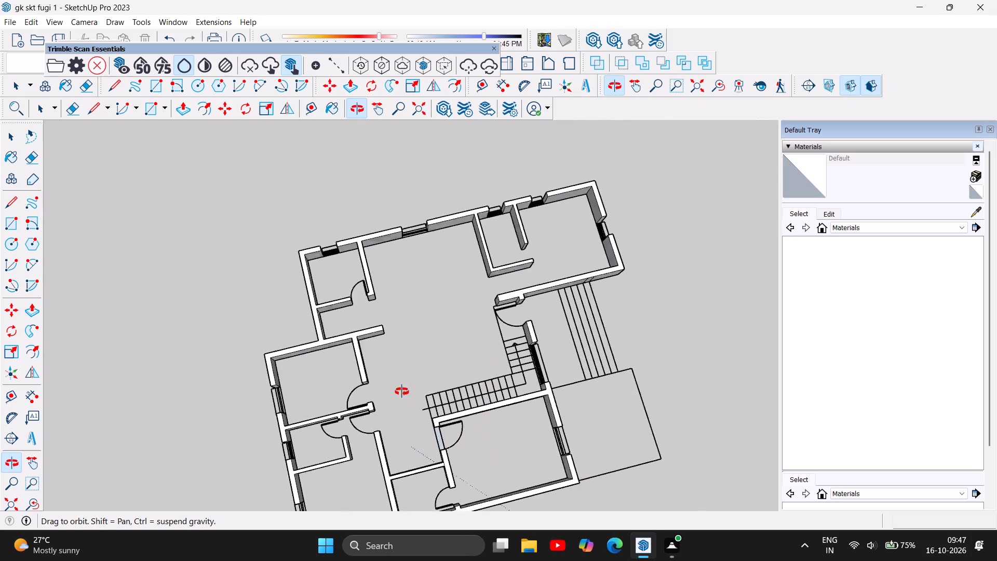
{"action": "left_click_drag", "start_coordinate": [402, 392], "coordinate": [360, 430]}
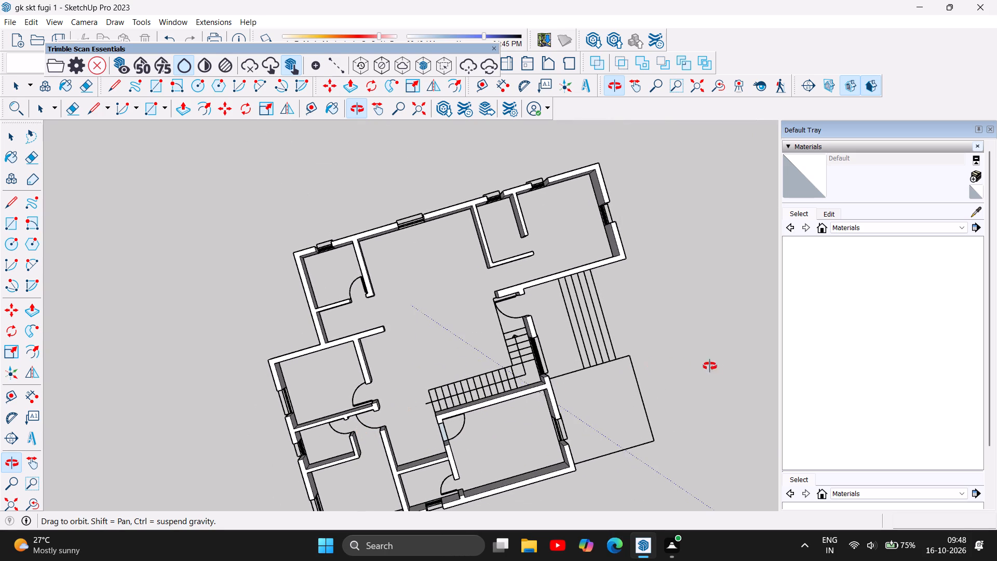
{"action": "left_click_drag", "start_coordinate": [715, 368], "coordinate": [685, 331]}
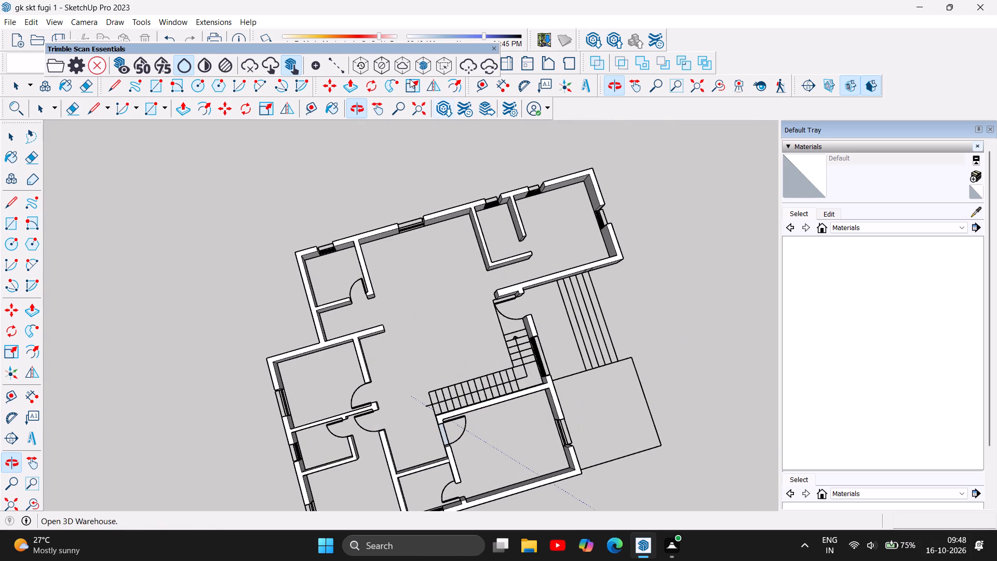
Draw a 3' by 9" rectangle at floor level across the upper of the two adjacent room door openings opposite the stair's end.
{"action": "left_click", "coordinate": [386, 109]}
{"action": "left_click_drag", "start_coordinate": [664, 359], "coordinate": [584, 331]}
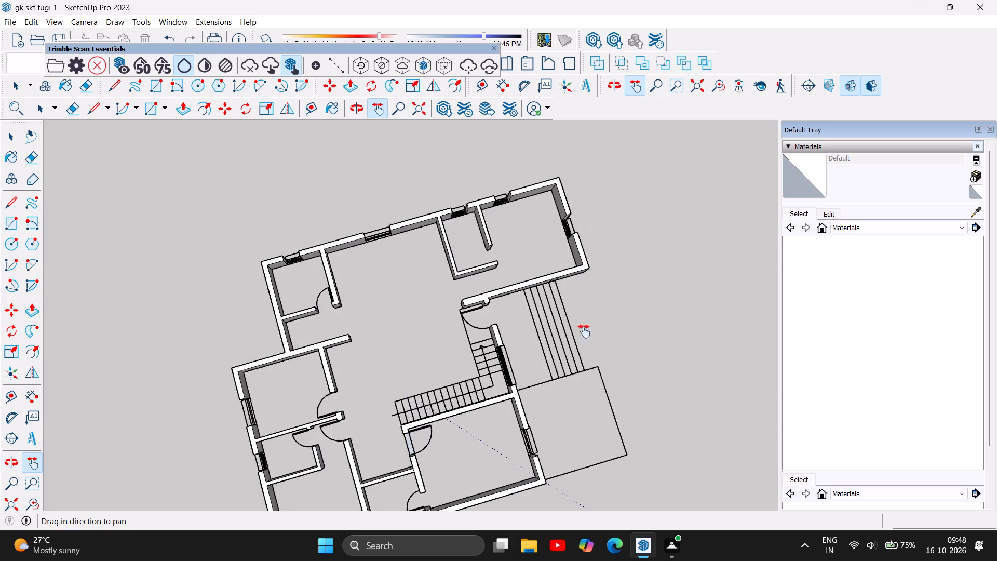
{"action": "left_click_drag", "start_coordinate": [584, 331], "coordinate": [551, 253]}
{"action": "left_click", "coordinate": [357, 109]}
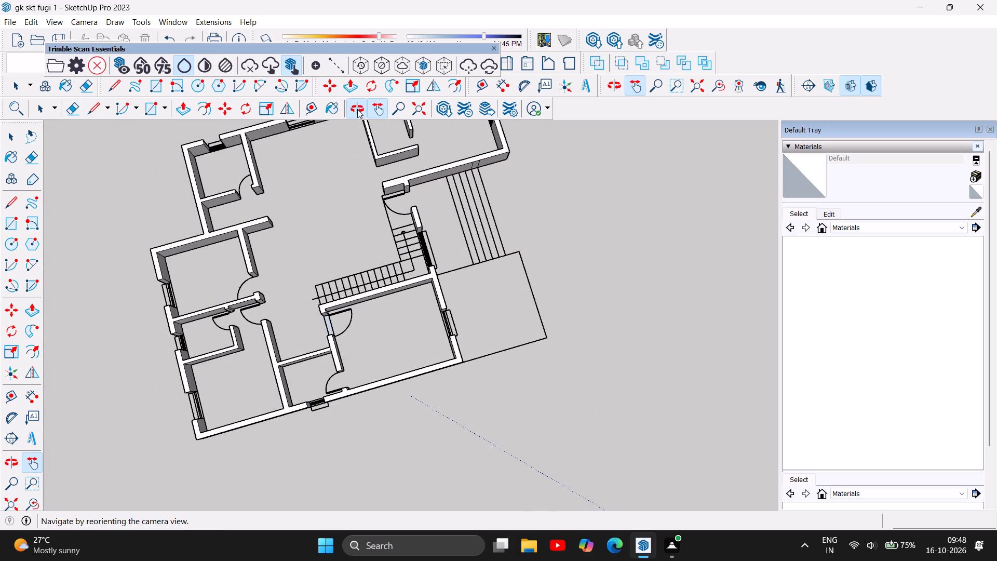
{"action": "left_click_drag", "start_coordinate": [559, 360], "coordinate": [501, 371]}
{"action": "scroll", "coordinate": [551, 504], "scroll_direction": "down", "scroll_amount": 5}
{"action": "scroll", "coordinate": [446, 337], "scroll_direction": "up", "scroll_amount": 4}
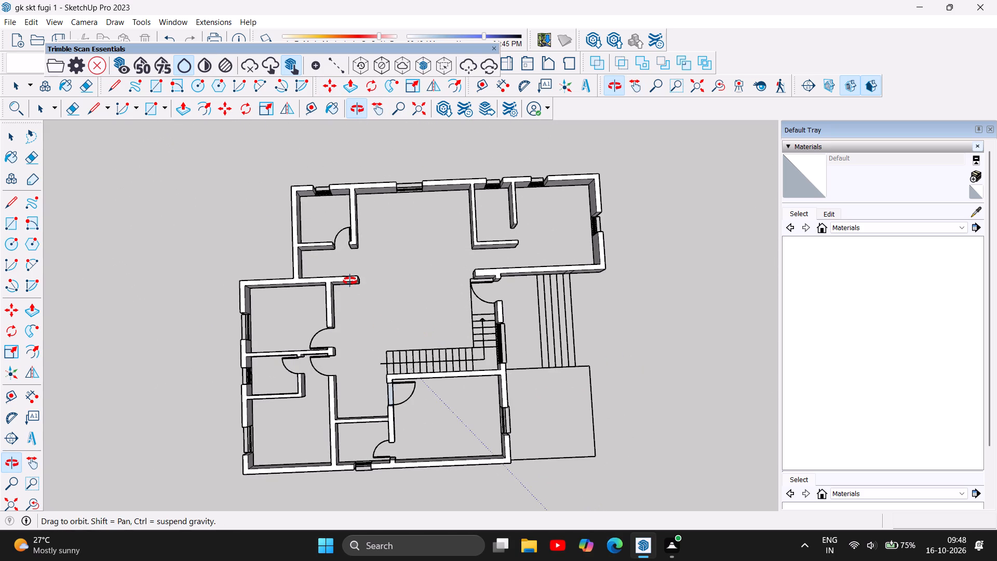
{"action": "scroll", "coordinate": [338, 303], "scroll_direction": "up", "scroll_amount": 4}
{"action": "scroll", "coordinate": [313, 371], "scroll_direction": "up", "scroll_amount": 5}
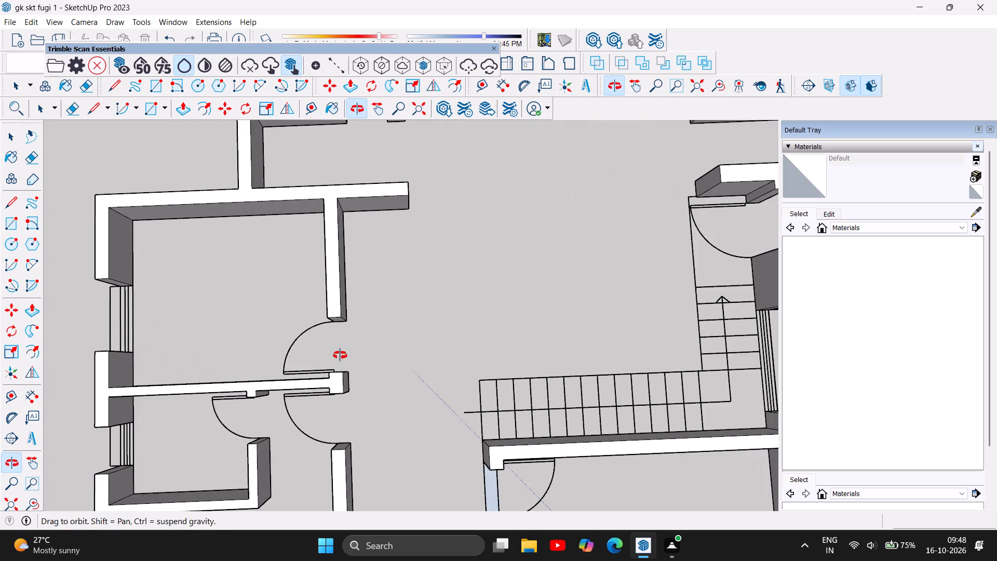
{"action": "scroll", "coordinate": [340, 355], "scroll_direction": "up", "scroll_amount": 5}
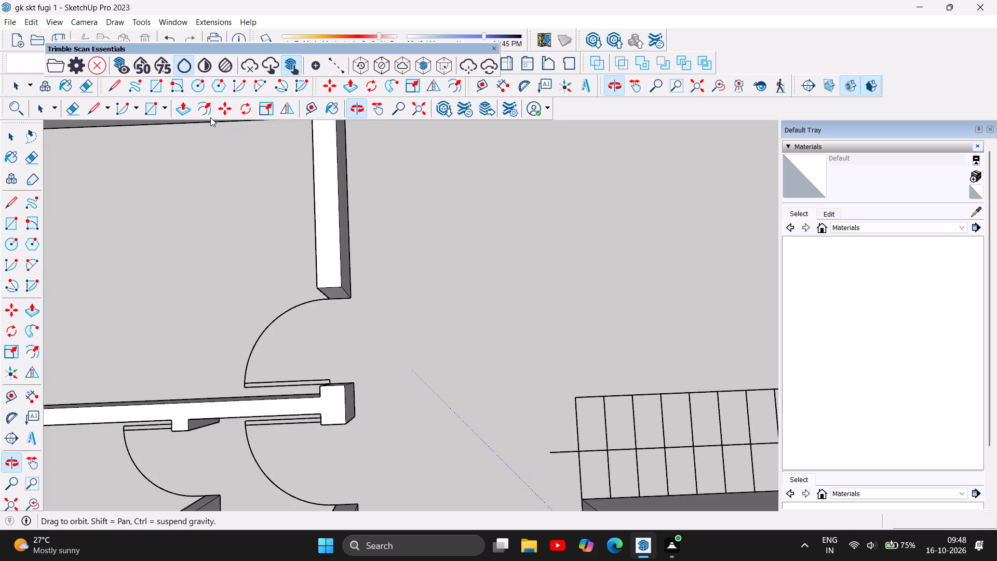
{"action": "left_click", "coordinate": [158, 81]}
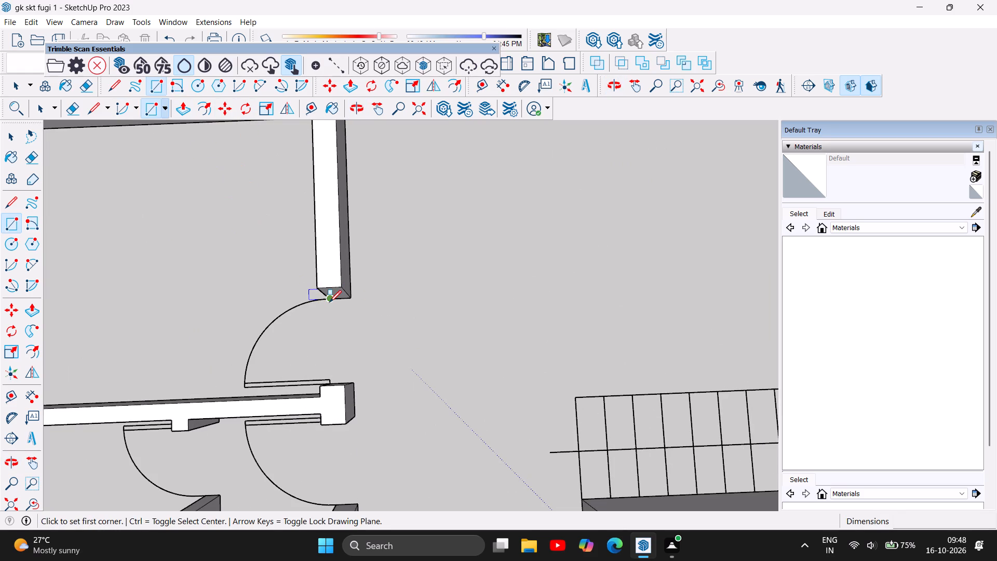
{"action": "left_click", "coordinate": [329, 300]}
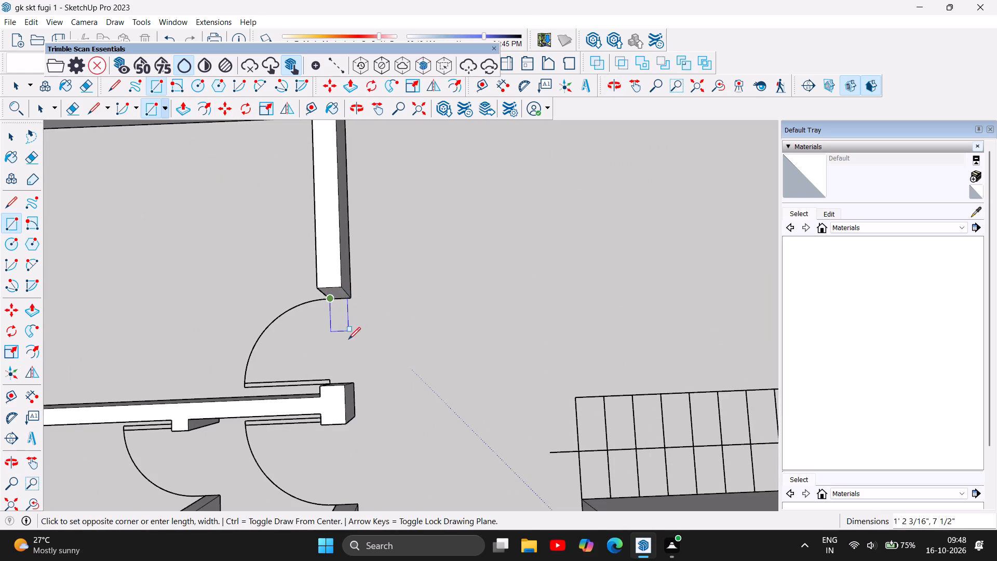
{"action": "left_click", "coordinate": [357, 383]}
Draw a 9" wide floor-level rectangle across the neighbouring door opening on the other side of the partition wall's end.
{"action": "scroll", "coordinate": [378, 359], "scroll_direction": "down", "scroll_amount": 6}
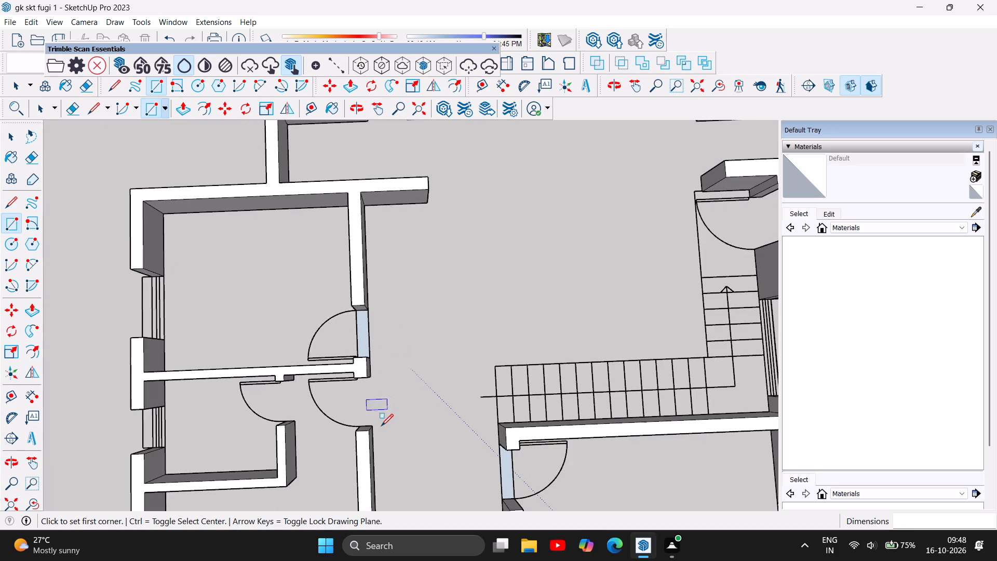
{"action": "scroll", "coordinate": [379, 424], "scroll_direction": "up", "scroll_amount": 7}
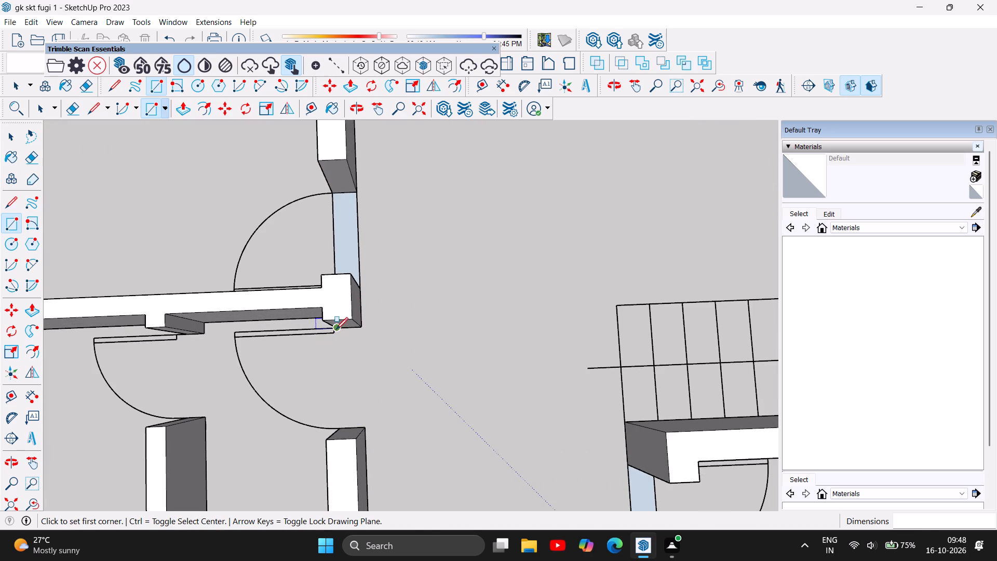
{"action": "left_click", "coordinate": [336, 329]}
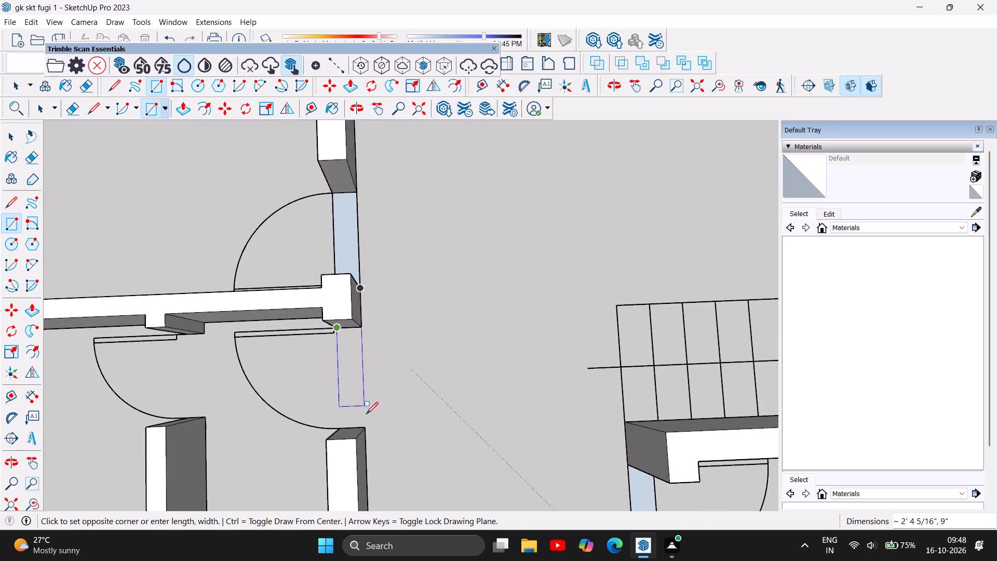
{"action": "left_click", "coordinate": [367, 426]}
Draw a 6" wide floor-level rectangle between the jambs of the small inner room's door opening, beside the opening just filled.
{"action": "scroll", "coordinate": [413, 234], "scroll_direction": "down", "scroll_amount": 5}
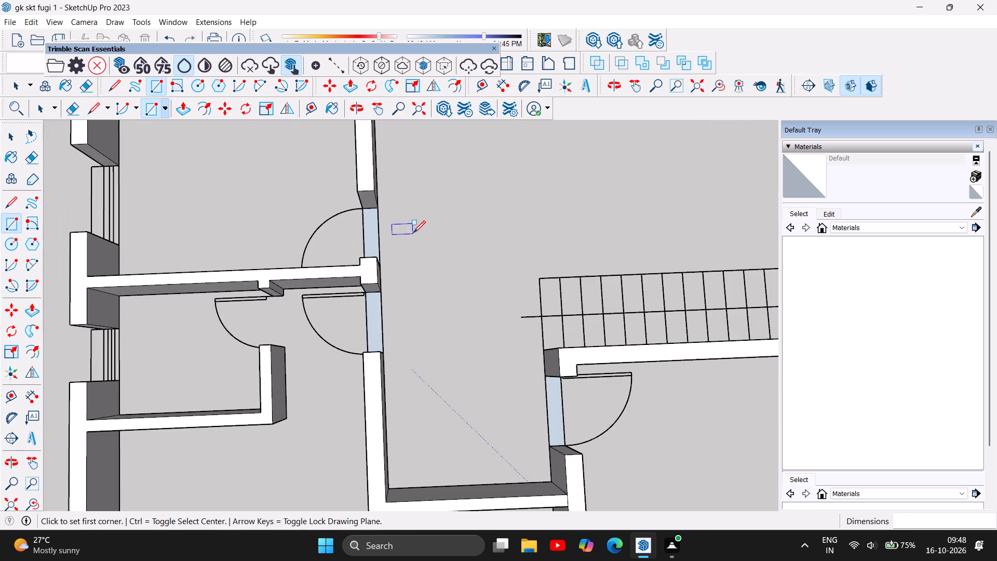
{"action": "scroll", "coordinate": [259, 331], "scroll_direction": "up", "scroll_amount": 5}
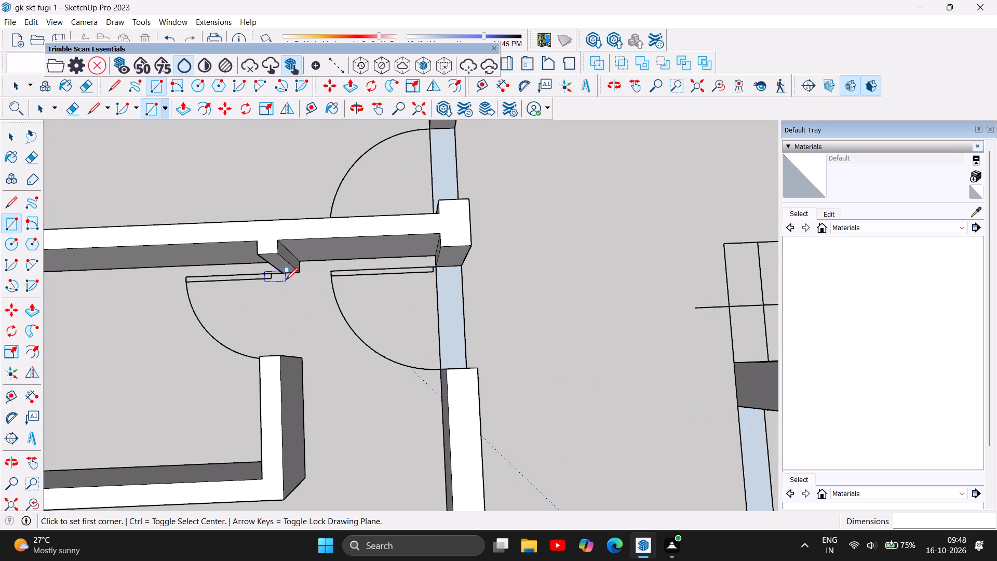
{"action": "left_click", "coordinate": [285, 272]}
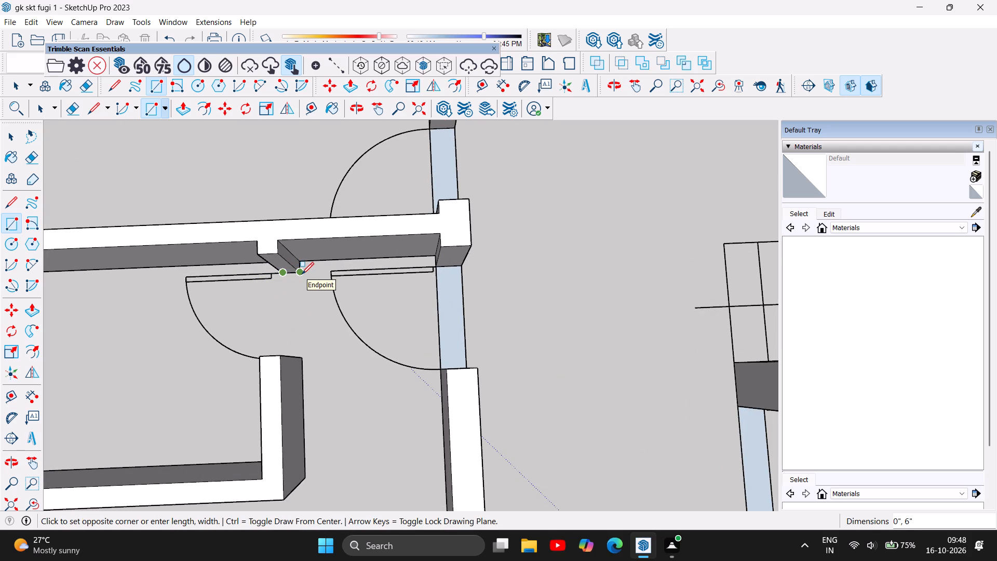
{"action": "left_click", "coordinate": [302, 274]}
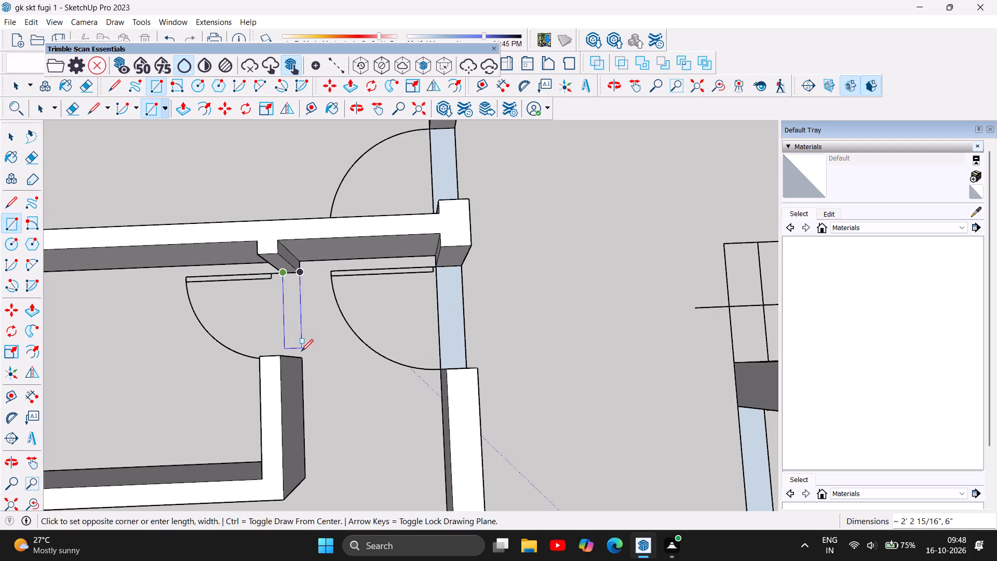
{"action": "left_click", "coordinate": [302, 357]}
Draw a rectangle 2' 6" by about 9" at floor level across the small room's door opening next to the outer wall window.
{"action": "scroll", "coordinate": [327, 285], "scroll_direction": "down", "scroll_amount": 5}
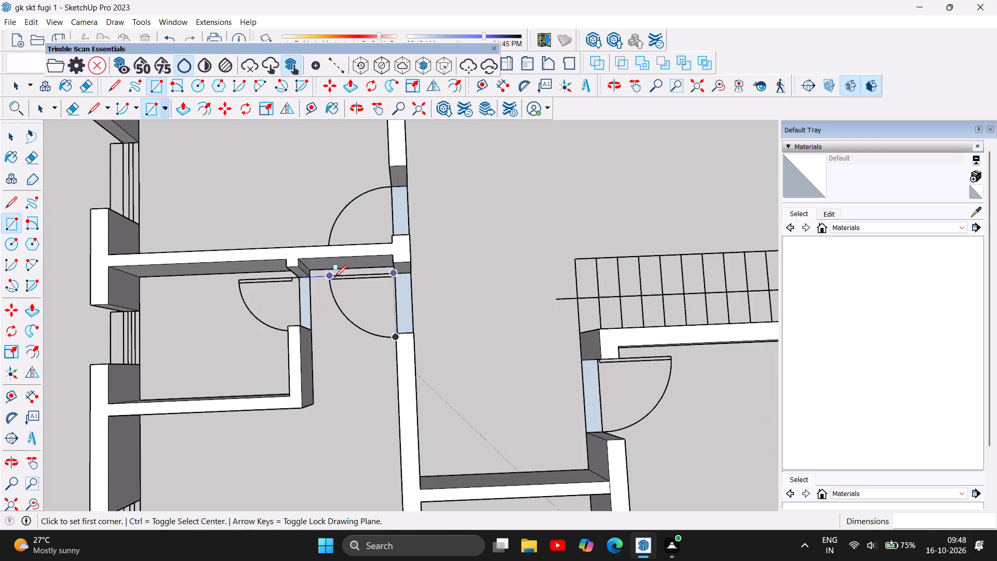
{"action": "scroll", "coordinate": [335, 278], "scroll_direction": "down", "scroll_amount": 11}
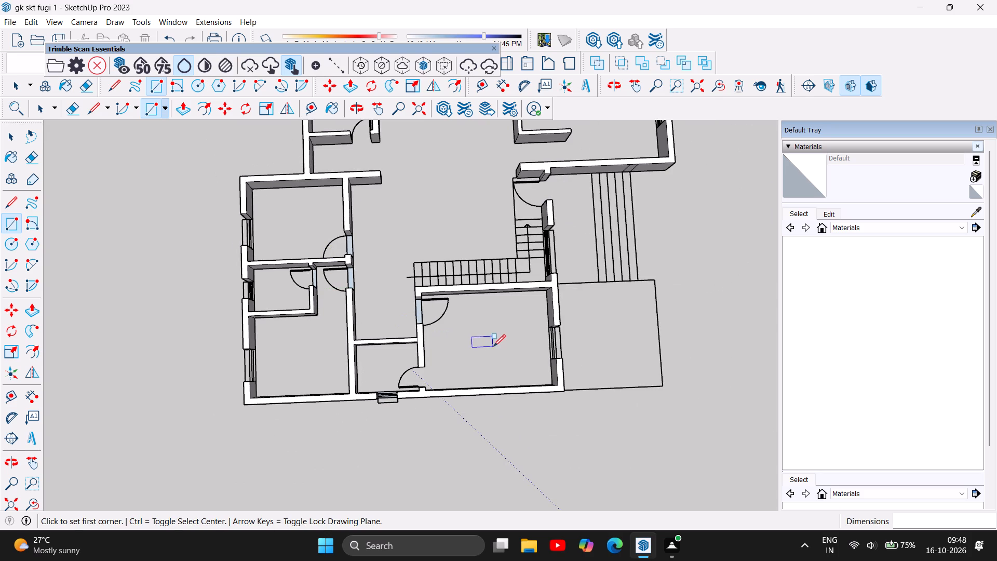
{"action": "scroll", "coordinate": [435, 394], "scroll_direction": "up", "scroll_amount": 13}
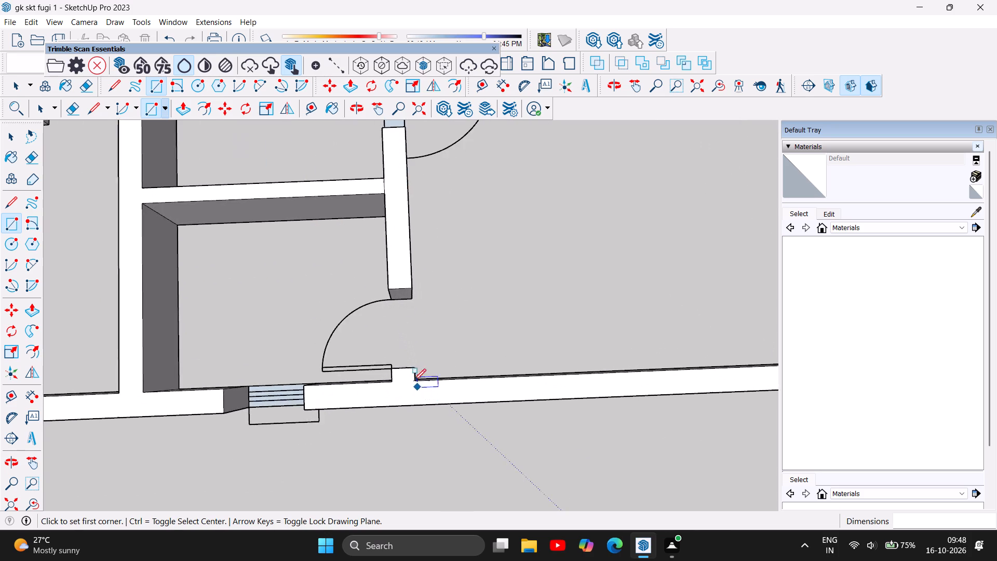
{"action": "scroll", "coordinate": [411, 358], "scroll_direction": "up", "scroll_amount": 5}
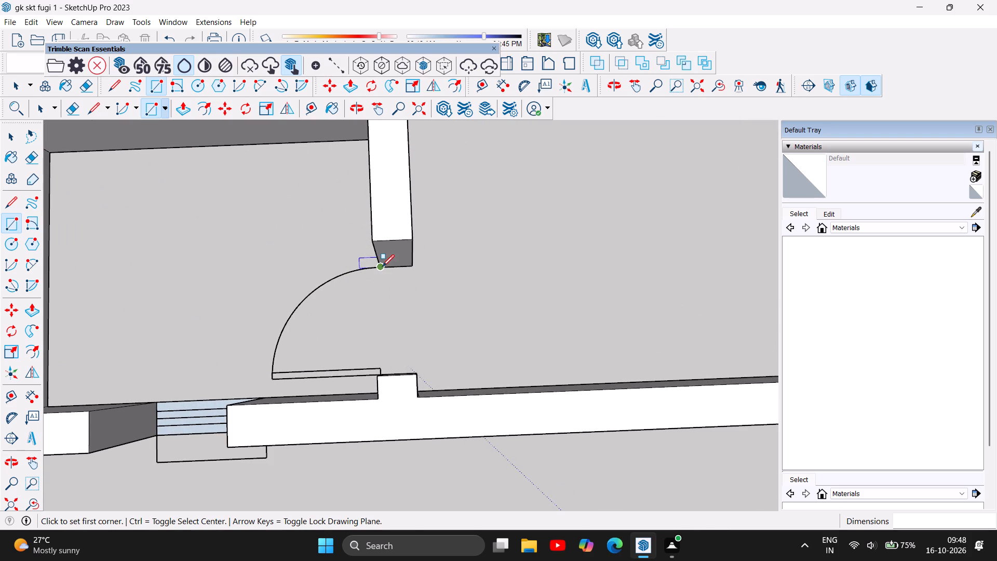
{"action": "left_click", "coordinate": [380, 267]}
{"action": "left_click", "coordinate": [412, 266]}
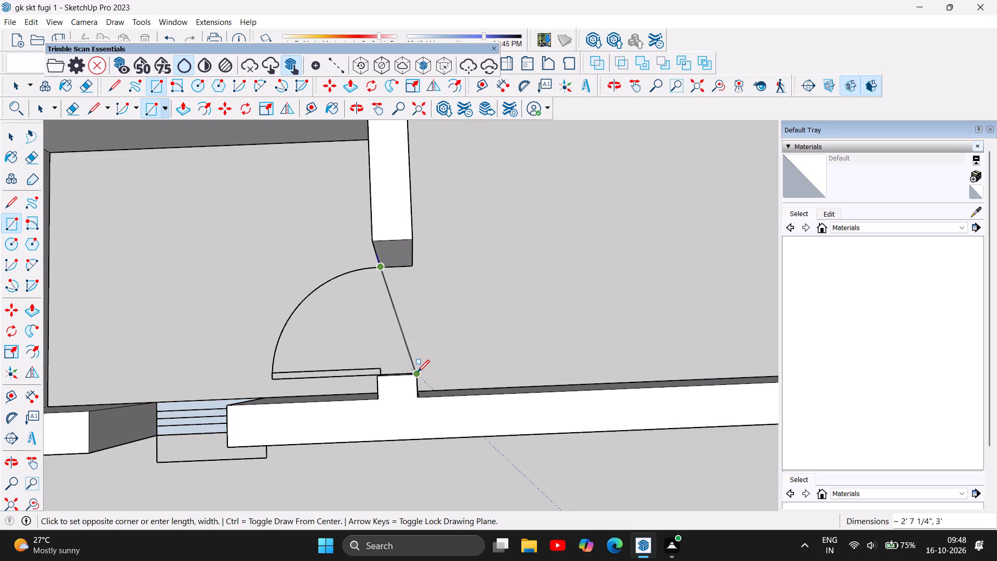
{"action": "scroll", "coordinate": [417, 372], "scroll_direction": "up", "scroll_amount": 4}
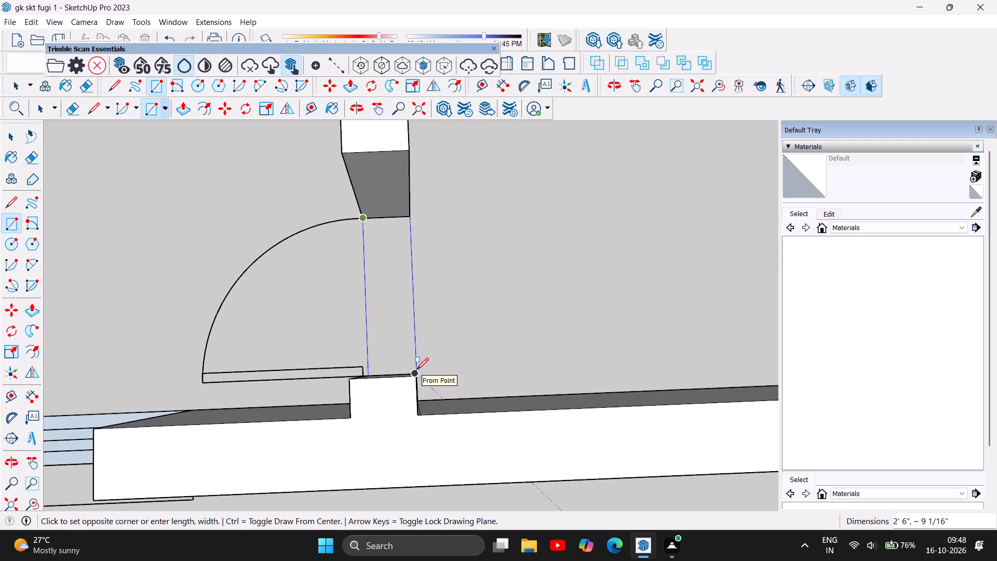
{"action": "left_click", "coordinate": [416, 370]}
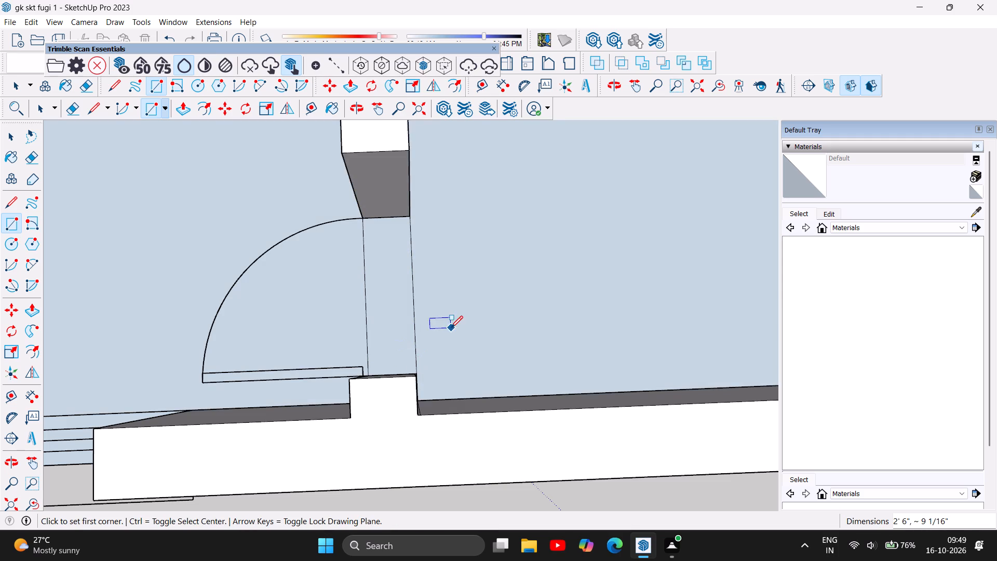
Delete the two unwanted floor faces, in the small room and the larger room on either side of the filled door opening.
{"action": "left_click", "coordinate": [9, 137]}
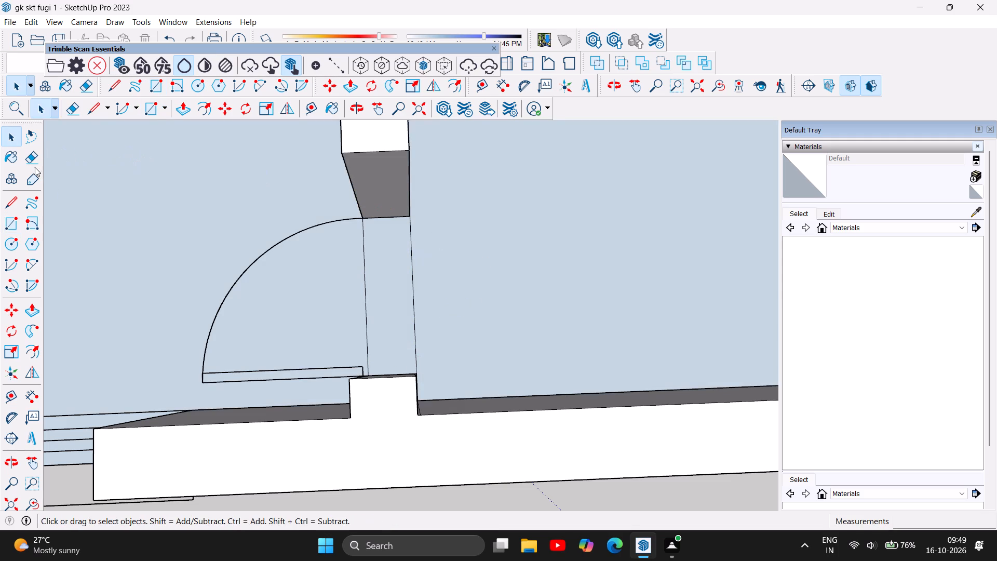
{"action": "left_click", "coordinate": [89, 208]}
{"action": "key", "text": "Delete"}
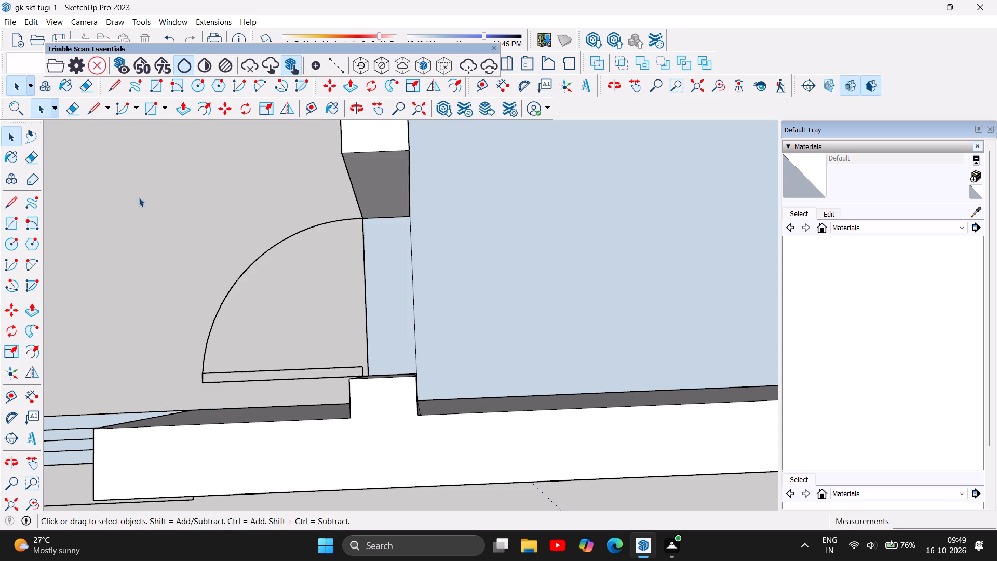
{"action": "left_click", "coordinate": [507, 287]}
{"action": "key", "text": "Delete"}
Inspect the filled door openings around the floor plan and look for openings that still need rectangles.
{"action": "scroll", "coordinate": [353, 344], "scroll_direction": "down", "scroll_amount": 6}
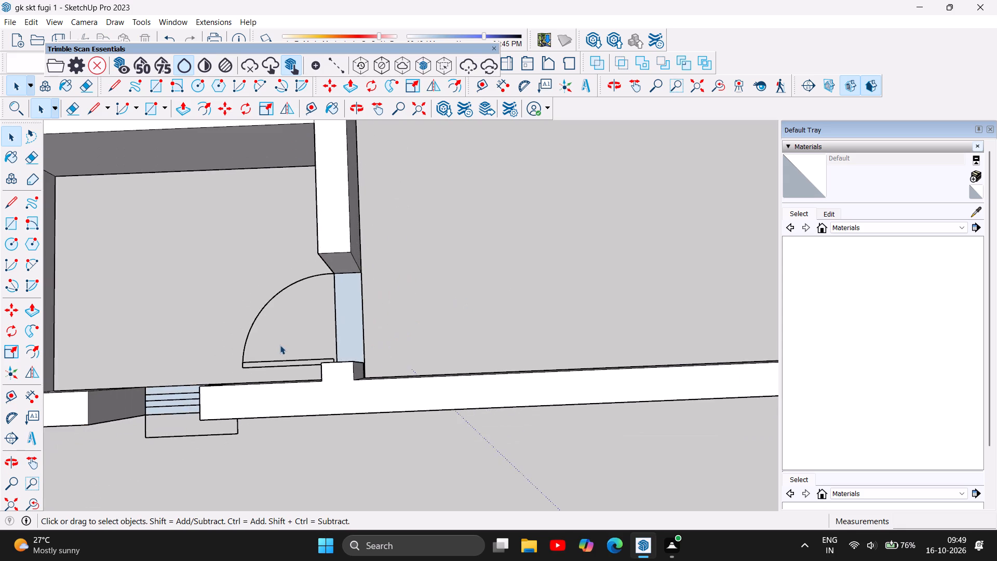
{"action": "scroll", "coordinate": [277, 347], "scroll_direction": "down", "scroll_amount": 8}
{"action": "scroll", "coordinate": [418, 394], "scroll_direction": "down", "scroll_amount": 7}
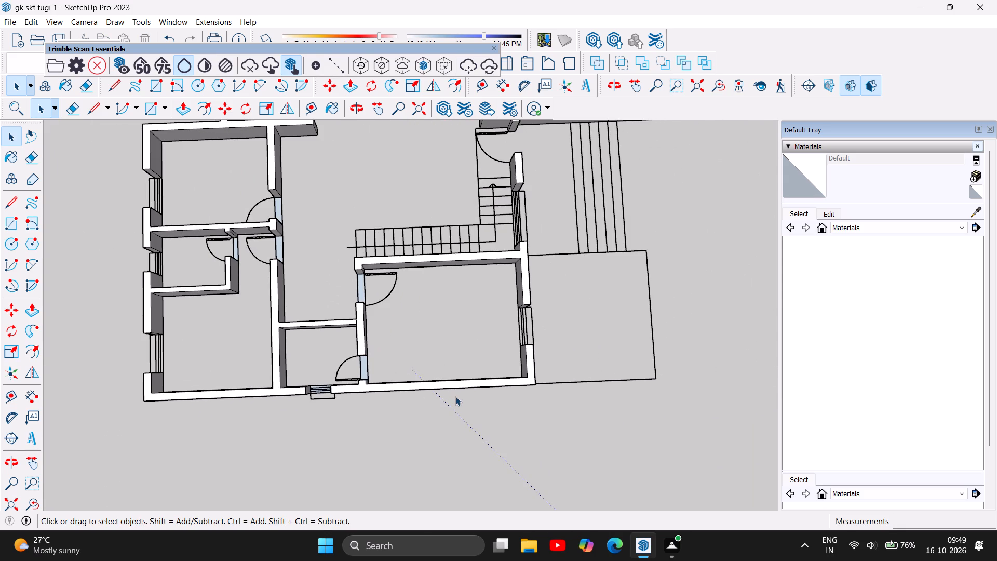
{"action": "scroll", "coordinate": [457, 396], "scroll_direction": "down", "scroll_amount": 6}
{"action": "scroll", "coordinate": [343, 318], "scroll_direction": "up", "scroll_amount": 6}
{"action": "scroll", "coordinate": [359, 258], "scroll_direction": "up", "scroll_amount": 6}
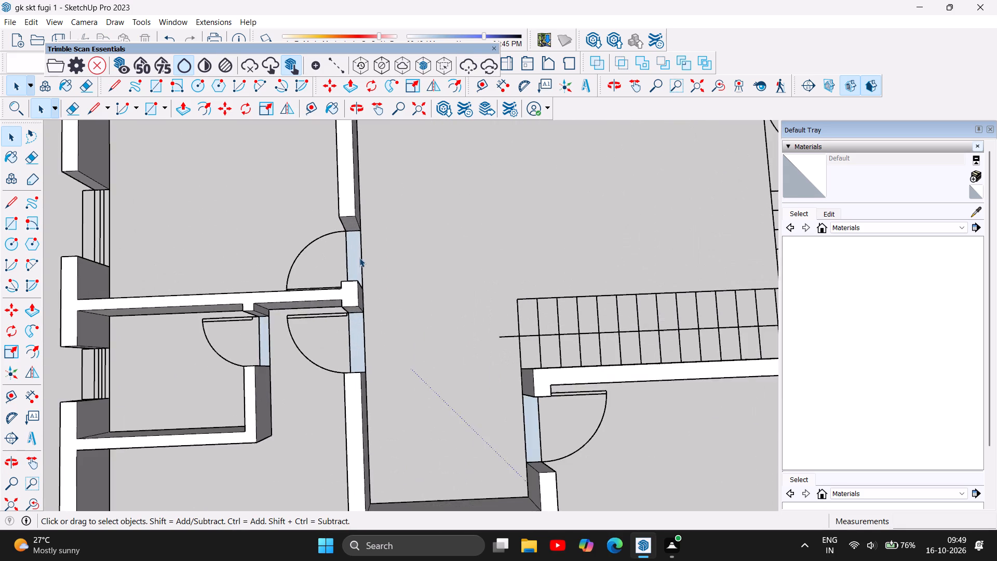
{"action": "scroll", "coordinate": [354, 259], "scroll_direction": "up", "scroll_amount": 4}
{"action": "scroll", "coordinate": [409, 269], "scroll_direction": "down", "scroll_amount": 13}
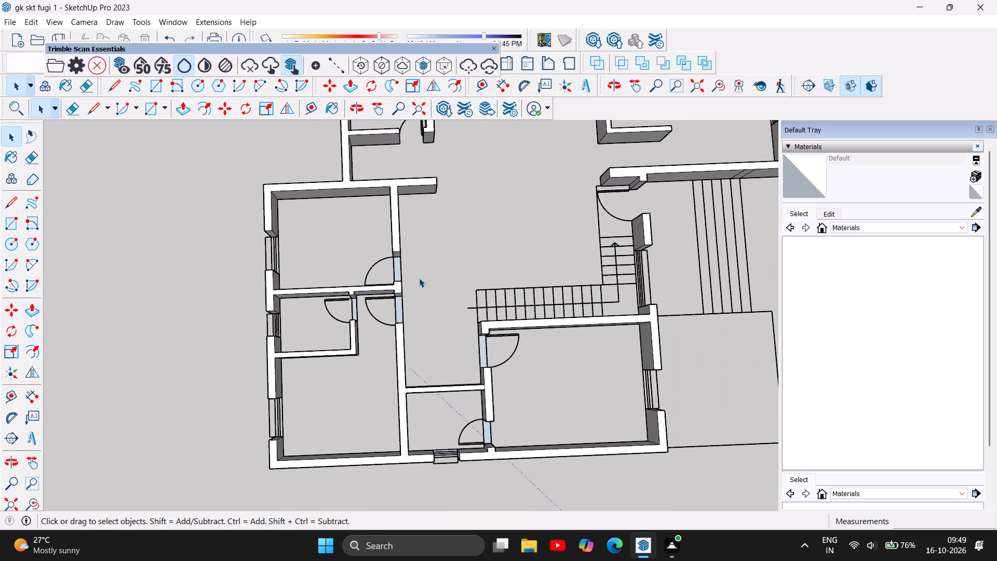
{"action": "scroll", "coordinate": [419, 278], "scroll_direction": "down", "scroll_amount": 4}
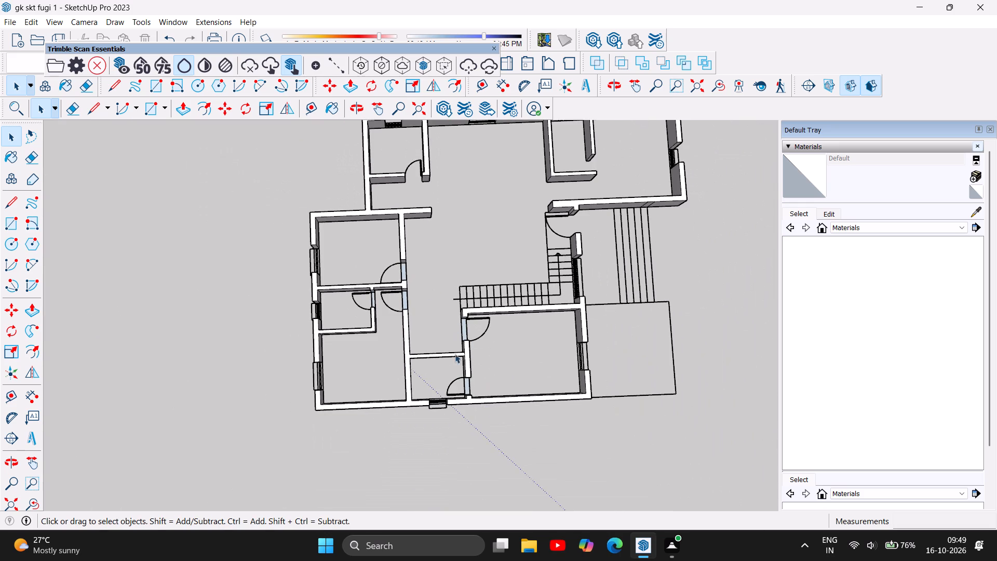
{"action": "scroll", "coordinate": [455, 354], "scroll_direction": "up", "scroll_amount": 13}
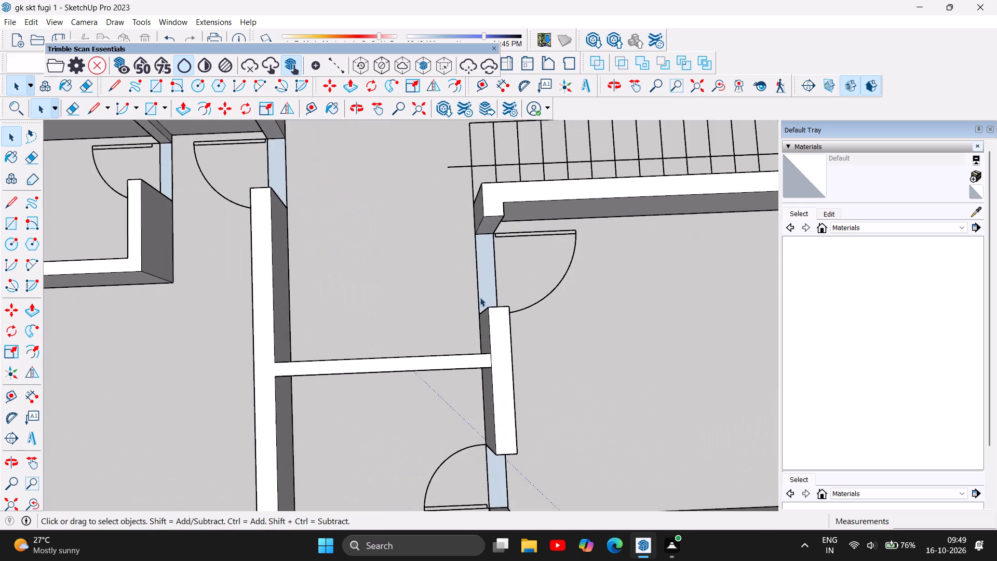
{"action": "scroll", "coordinate": [479, 288], "scroll_direction": "up", "scroll_amount": 12}
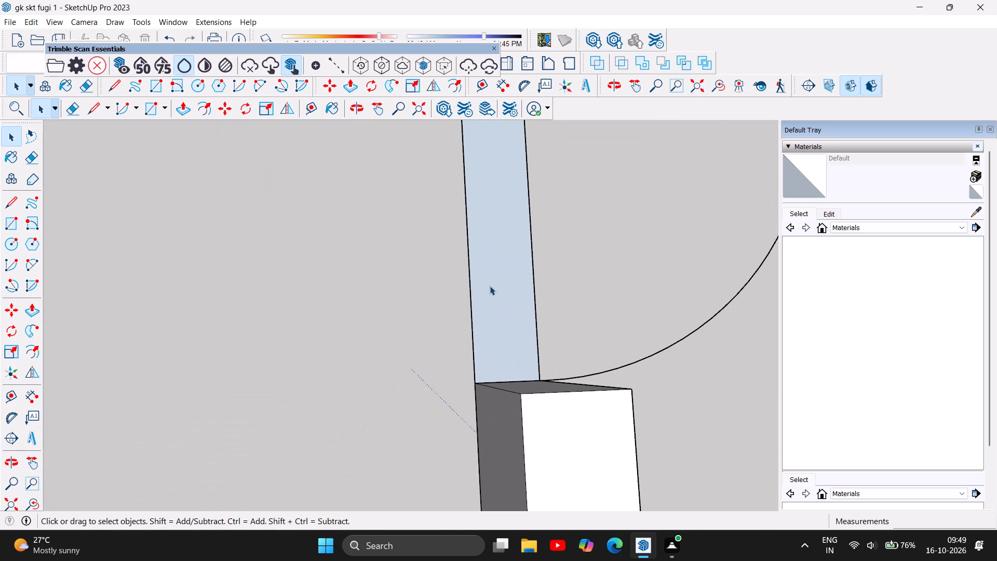
{"action": "scroll", "coordinate": [345, 311], "scroll_direction": "down", "scroll_amount": 13}
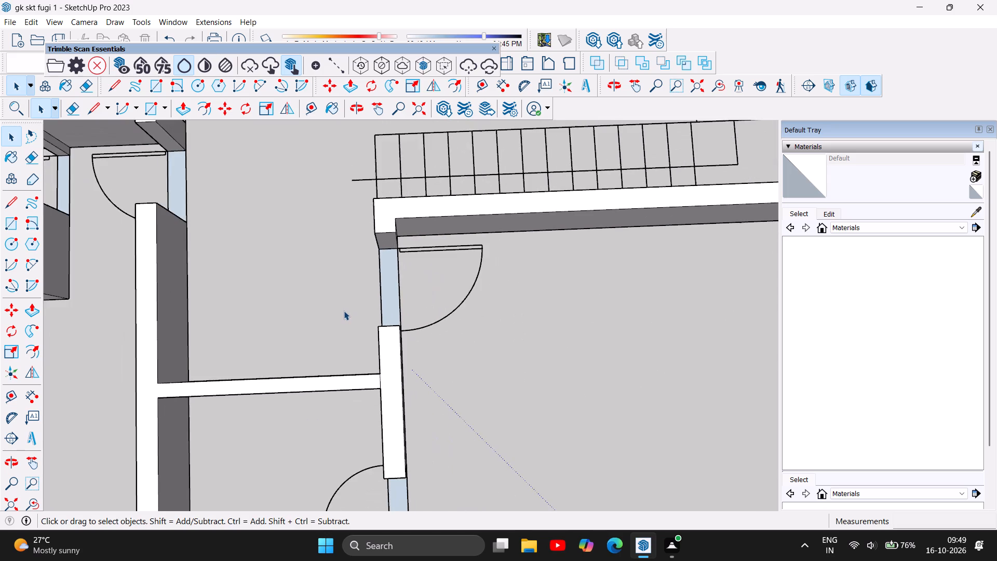
{"action": "scroll", "coordinate": [344, 311], "scroll_direction": "down", "scroll_amount": 14}
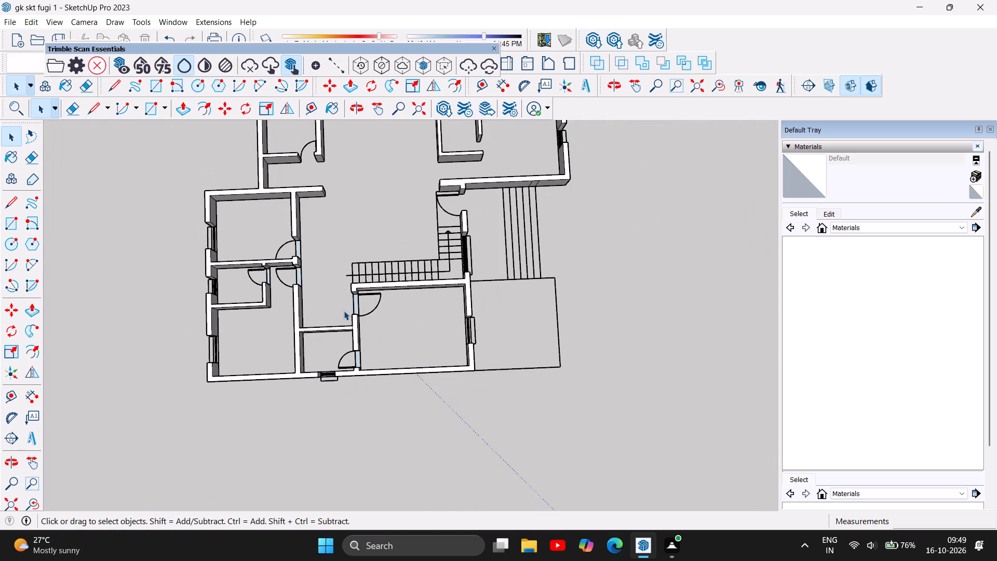
{"action": "scroll", "coordinate": [344, 311], "scroll_direction": "up", "scroll_amount": 6}
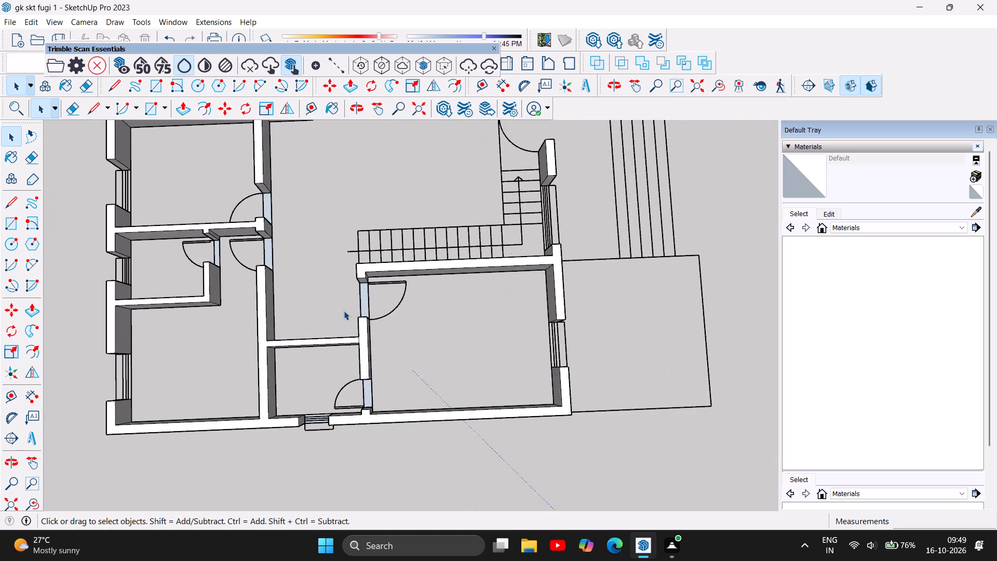
{"action": "scroll", "coordinate": [344, 311], "scroll_direction": "up", "scroll_amount": 3}
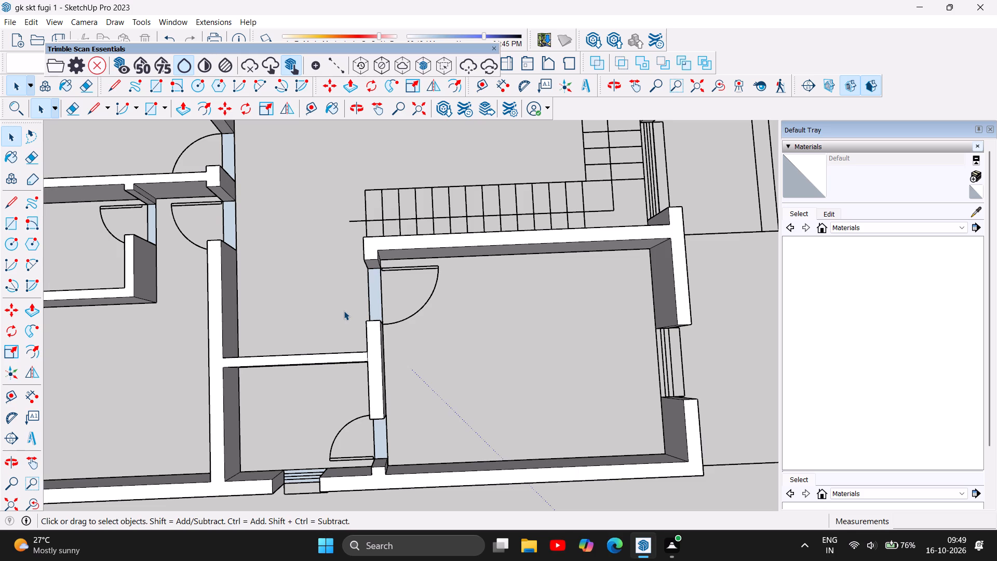
{"action": "scroll", "coordinate": [349, 308], "scroll_direction": "down", "scroll_amount": 12}
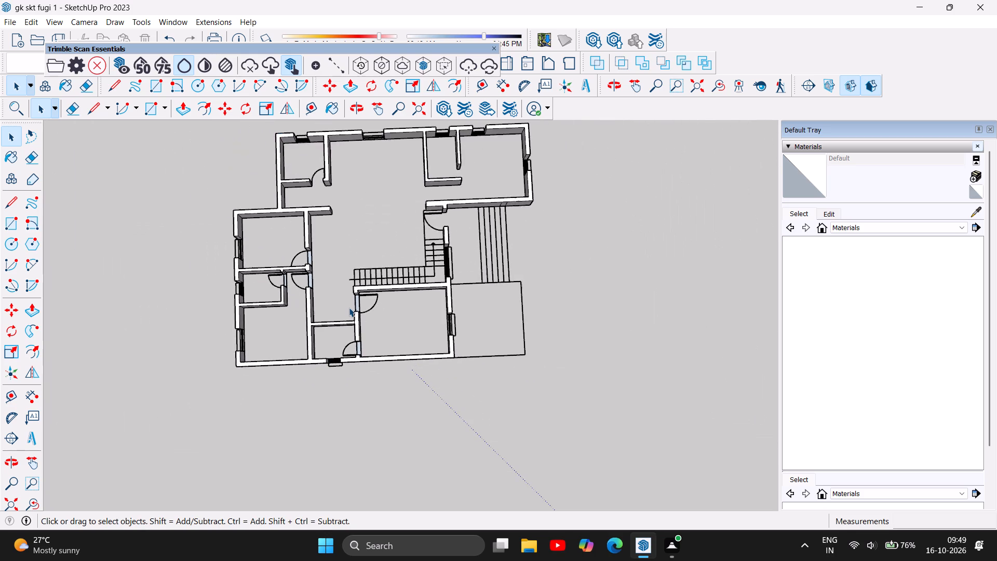
{"action": "scroll", "coordinate": [349, 308], "scroll_direction": "down", "scroll_amount": 1}
{"action": "scroll", "coordinate": [349, 308], "scroll_direction": "up", "scroll_amount": 8}
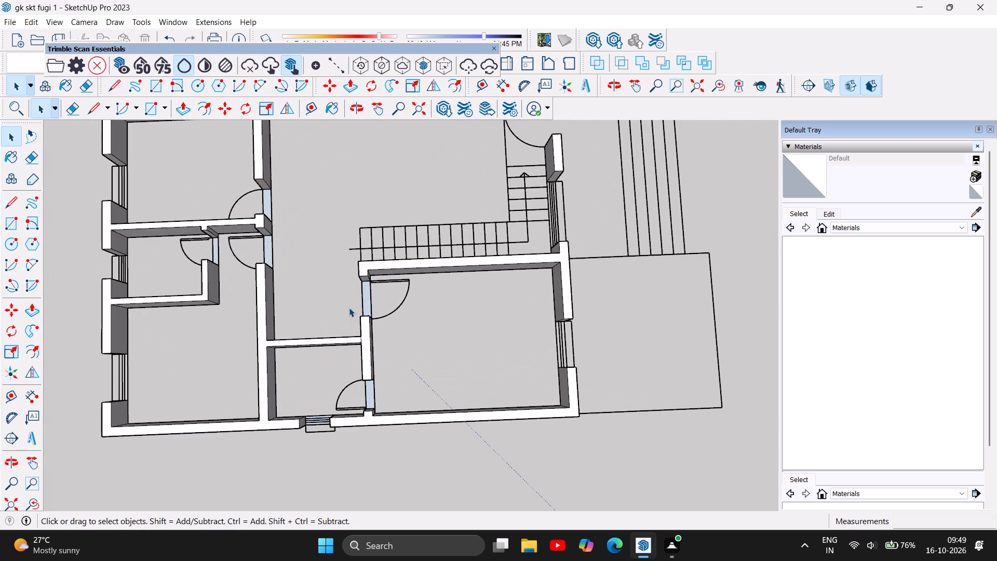
{"action": "scroll", "coordinate": [351, 306], "scroll_direction": "up", "scroll_amount": 7}
{"action": "scroll", "coordinate": [385, 288], "scroll_direction": "down", "scroll_amount": 4}
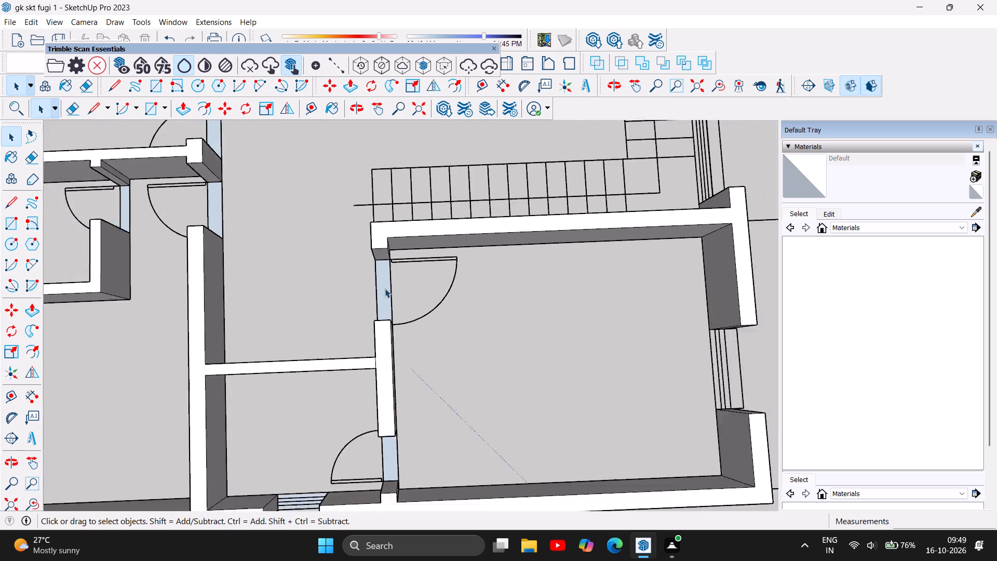
{"action": "scroll", "coordinate": [385, 288], "scroll_direction": "down", "scroll_amount": 9}
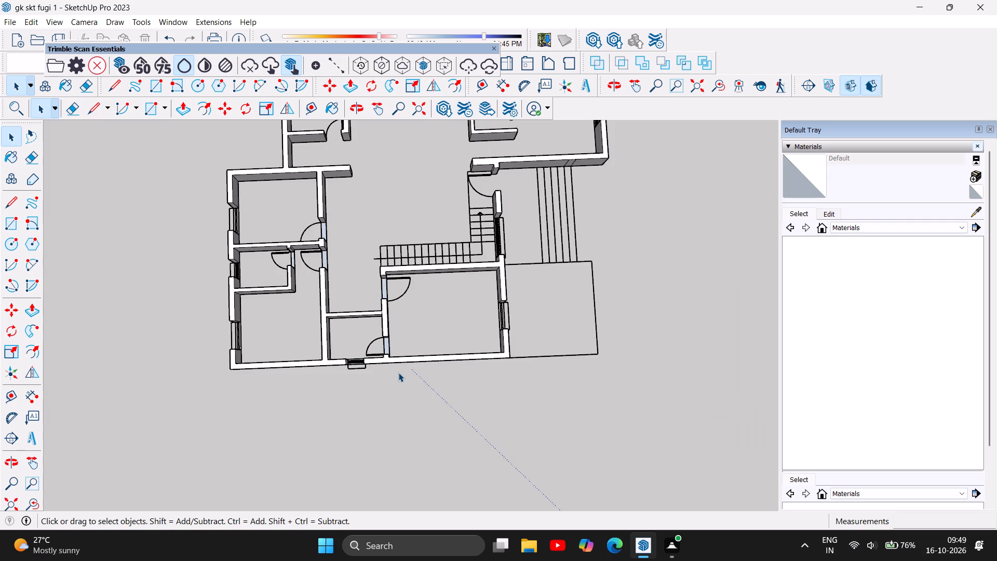
{"action": "scroll", "coordinate": [398, 372], "scroll_direction": "up", "scroll_amount": 3}
{"action": "scroll", "coordinate": [451, 397], "scroll_direction": "down", "scroll_amount": 5}
{"action": "scroll", "coordinate": [328, 259], "scroll_direction": "up", "scroll_amount": 3}
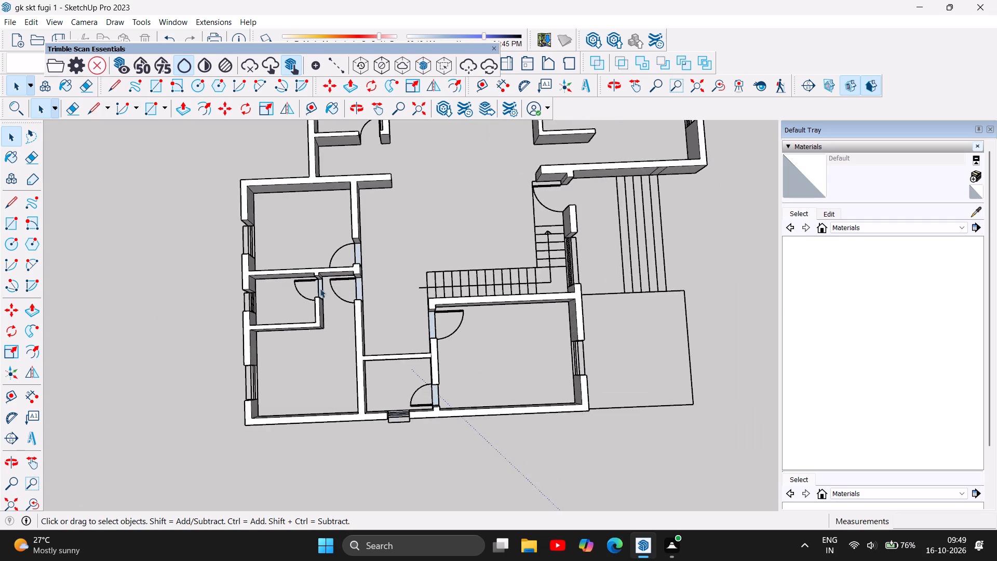
{"action": "scroll", "coordinate": [318, 289], "scroll_direction": "up", "scroll_amount": 7}
{"action": "scroll", "coordinate": [320, 297], "scroll_direction": "down", "scroll_amount": 11}
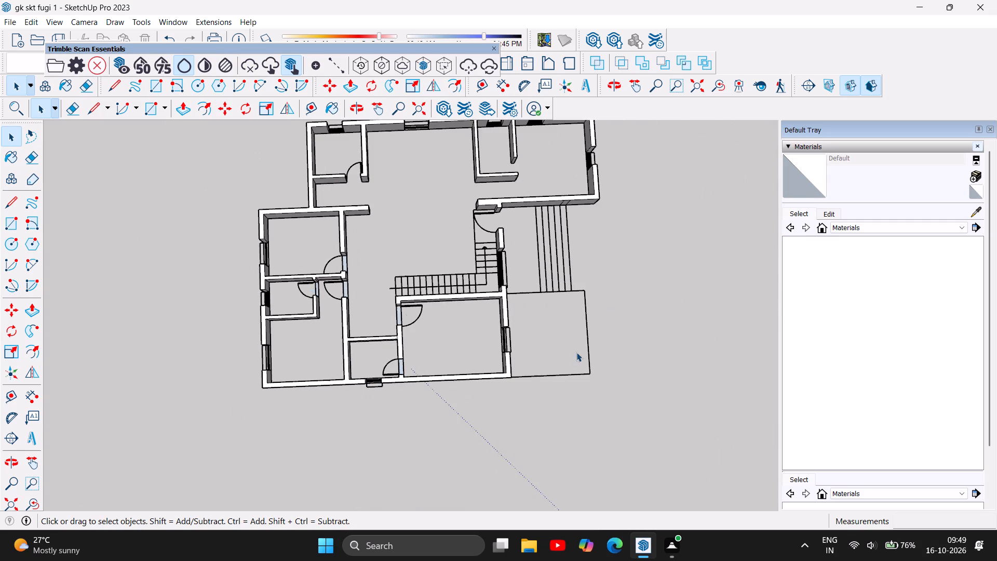
Draw a 4' by 9" floor-level rectangle across the large room's outer window opening facing the rectangular outdoor platform.
{"action": "scroll", "coordinate": [526, 340], "scroll_direction": "up", "scroll_amount": 13}
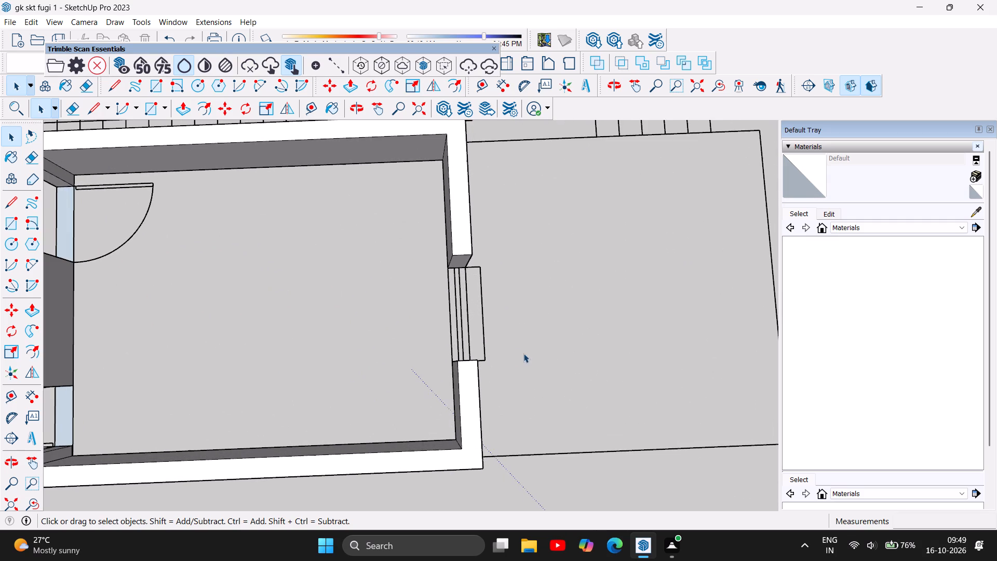
{"action": "left_click", "coordinate": [157, 86]}
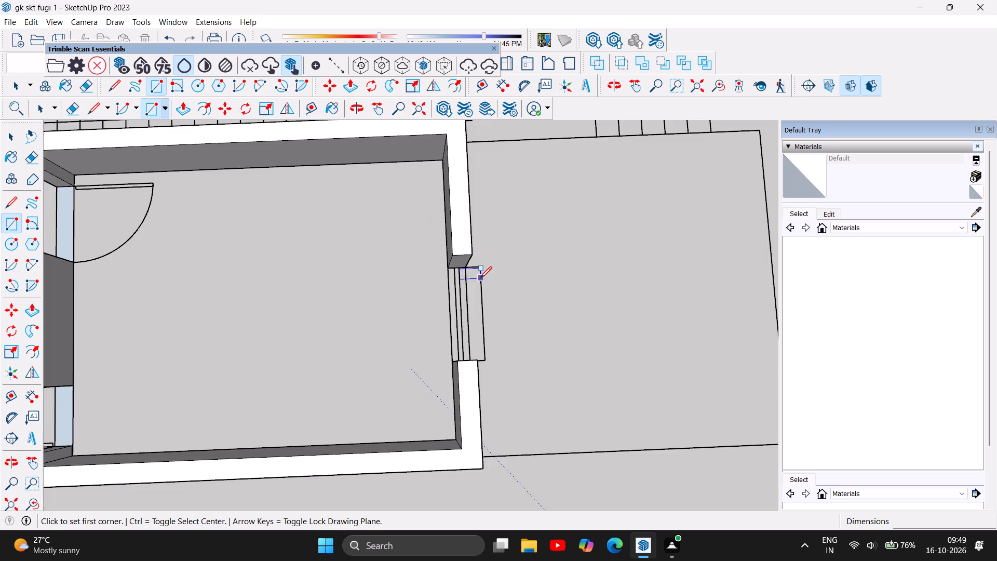
{"action": "scroll", "coordinate": [480, 278], "scroll_direction": "up", "scroll_amount": 5}
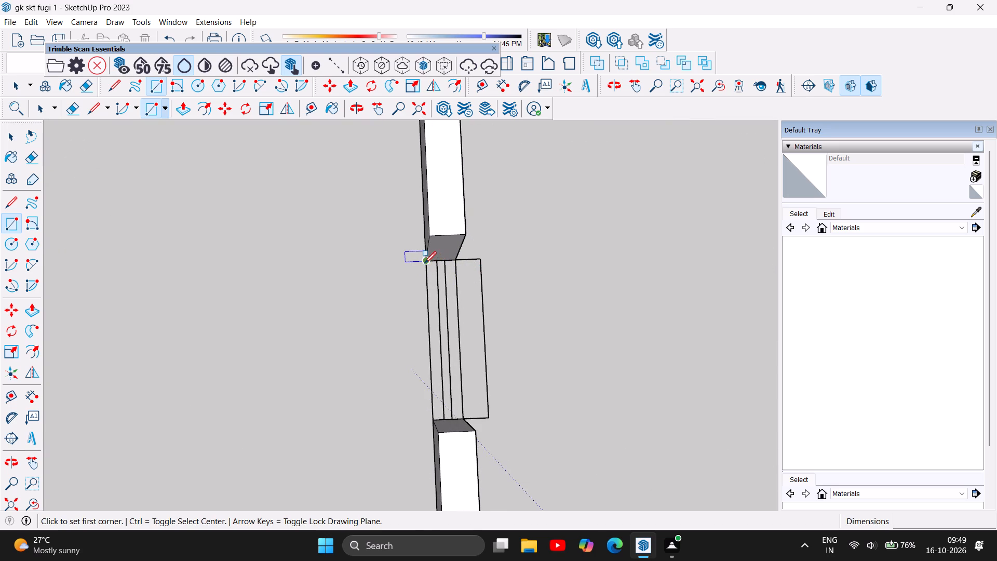
{"action": "left_click", "coordinate": [424, 263]}
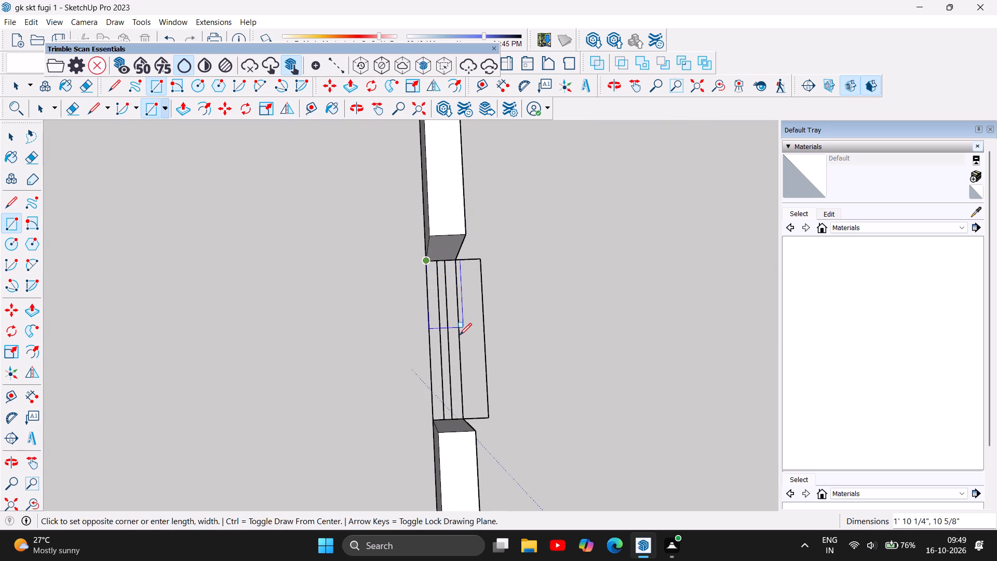
{"action": "left_click", "coordinate": [463, 417]}
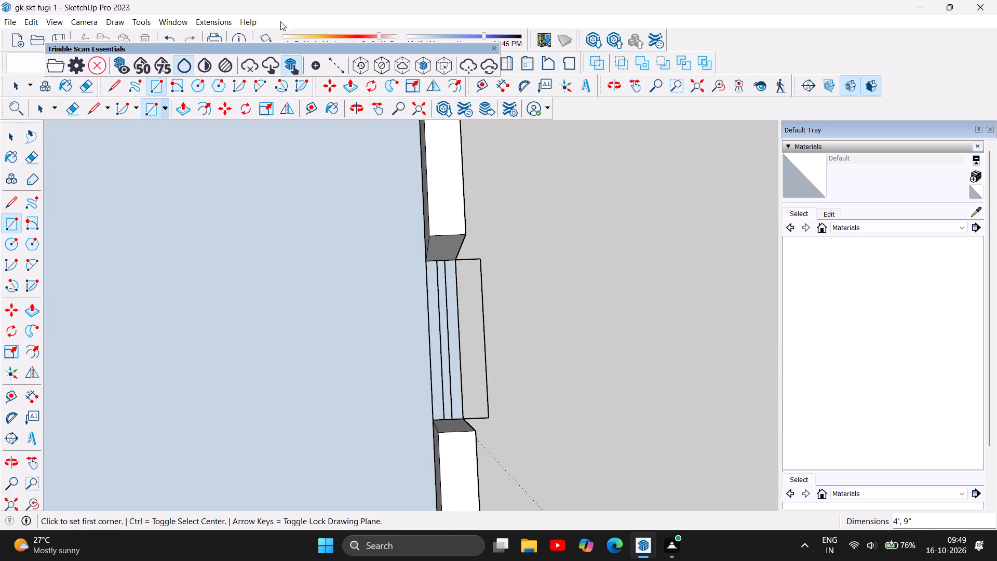
Delete the unwanted floor face inside the large room beside the filled window opening.
{"action": "left_click", "coordinate": [8, 135]}
{"action": "left_click", "coordinate": [335, 251]}
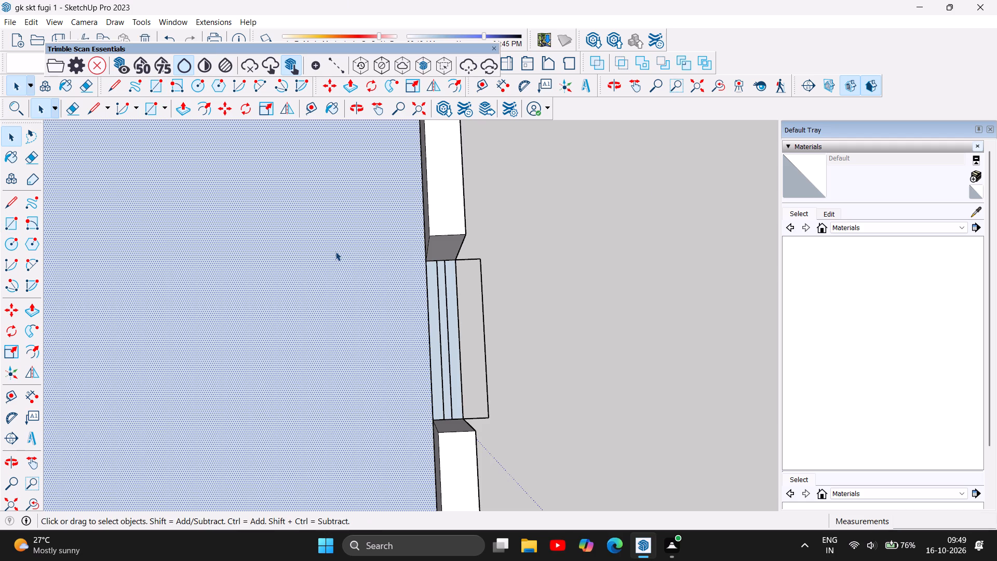
{"action": "key", "text": "Delete"}
Draw a 9" wide floor-level rectangle across the window opening in the outer wall beside the stair.
{"action": "scroll", "coordinate": [305, 315], "scroll_direction": "down", "scroll_amount": 6}
{"action": "scroll", "coordinate": [327, 363], "scroll_direction": "down", "scroll_amount": 7}
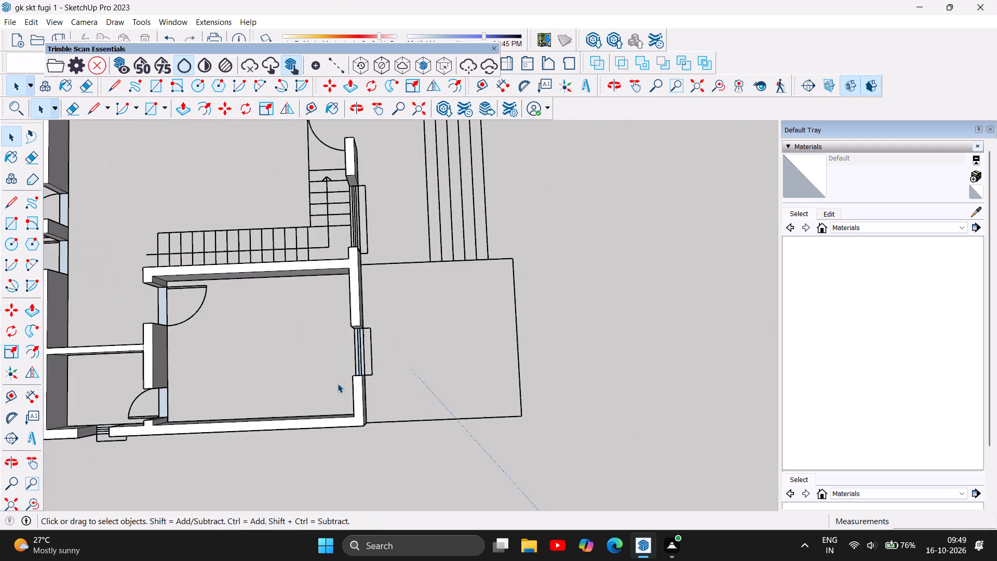
{"action": "scroll", "coordinate": [353, 170], "scroll_direction": "up", "scroll_amount": 12}
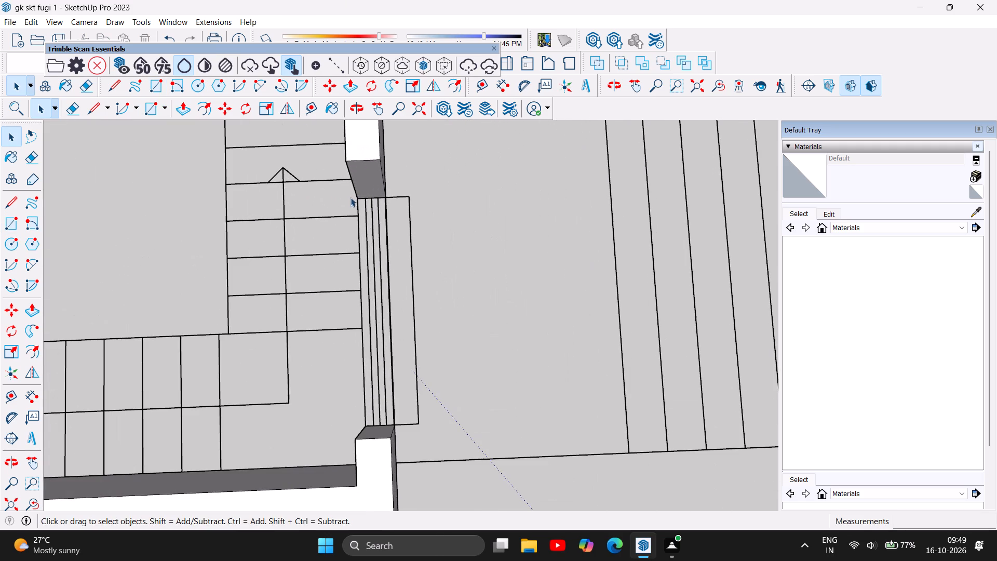
{"action": "left_click", "coordinate": [156, 85]}
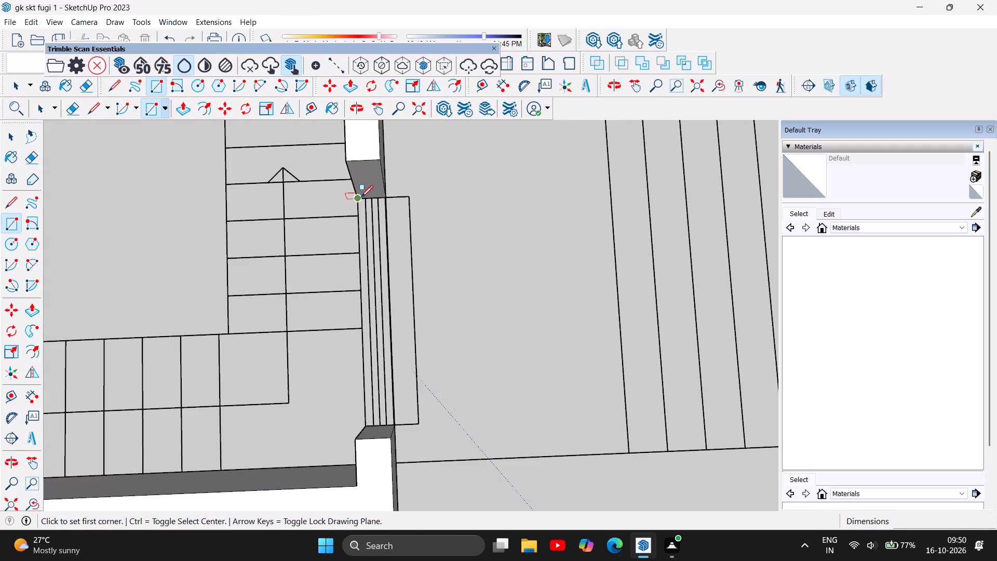
{"action": "left_click", "coordinate": [358, 199]}
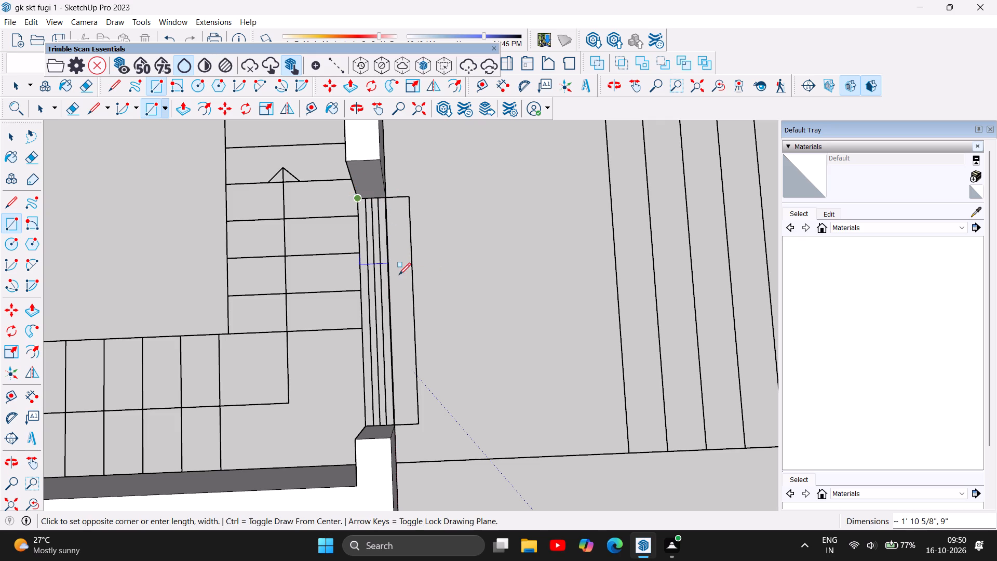
{"action": "left_click", "coordinate": [394, 423]}
Draw a 9" wide floor-level rectangle between the jambs of the entrance door opening at the top of the stair, near the outdoor steps.
{"action": "scroll", "coordinate": [488, 422], "scroll_direction": "down", "scroll_amount": 5}
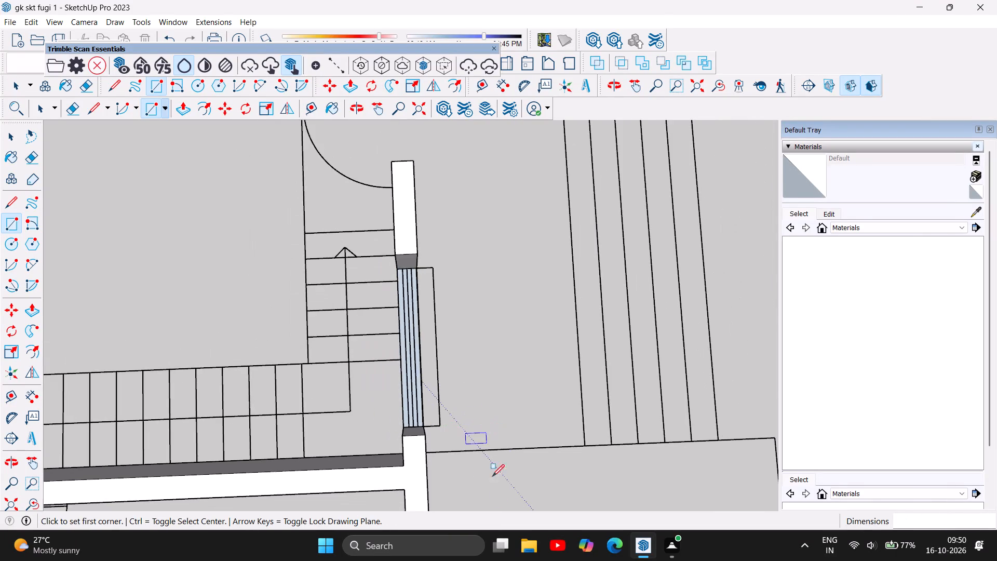
{"action": "scroll", "coordinate": [496, 503], "scroll_direction": "down", "scroll_amount": 5}
{"action": "scroll", "coordinate": [501, 447], "scroll_direction": "down", "scroll_amount": 7}
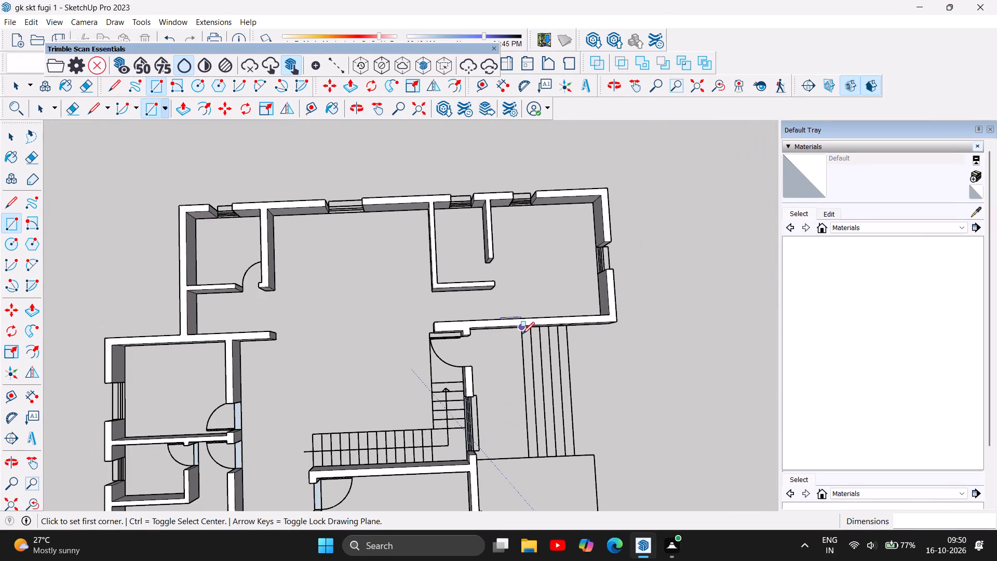
{"action": "scroll", "coordinate": [515, 350], "scroll_direction": "up", "scroll_amount": 5}
{"action": "scroll", "coordinate": [467, 366], "scroll_direction": "up", "scroll_amount": 9}
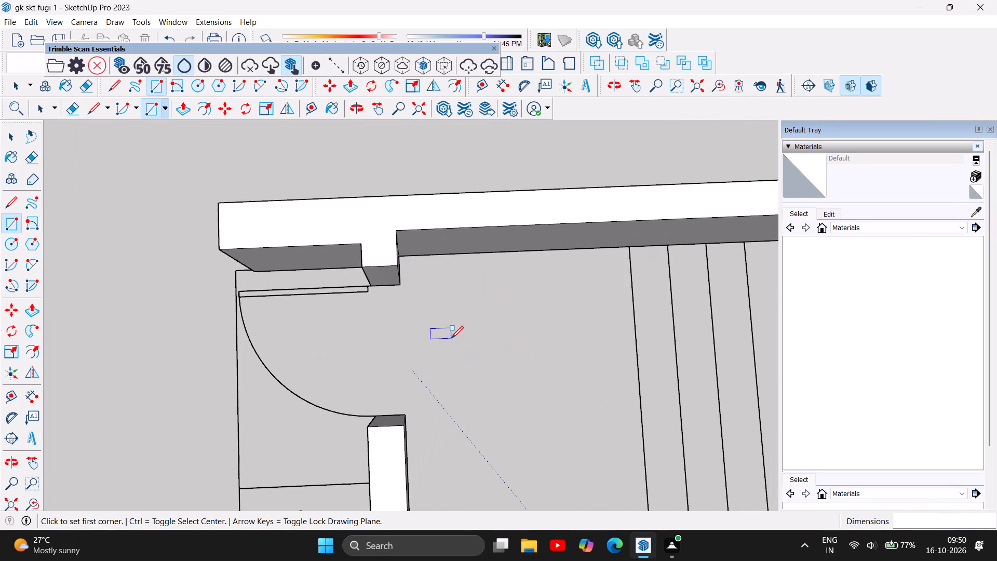
{"action": "left_click", "coordinate": [371, 286]}
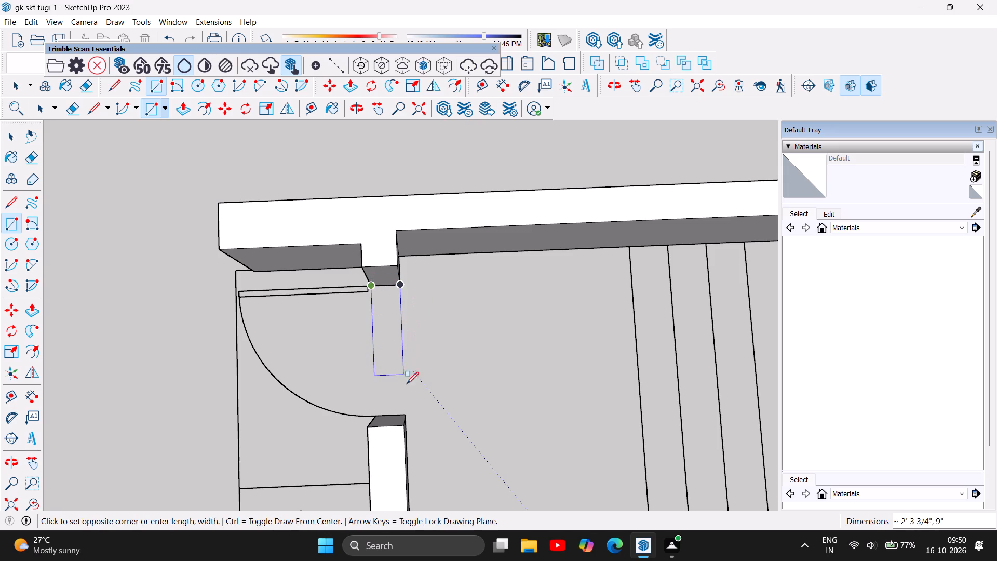
{"action": "left_click", "coordinate": [404, 416]}
{"action": "scroll", "coordinate": [437, 383], "scroll_direction": "down", "scroll_amount": 6}
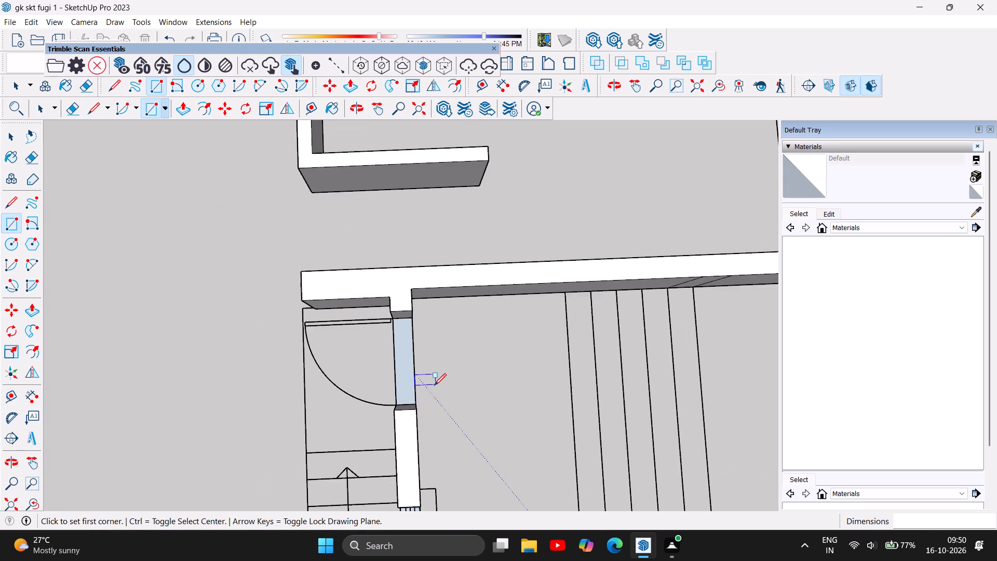
{"action": "scroll", "coordinate": [392, 431], "scroll_direction": "down", "scroll_amount": 13}
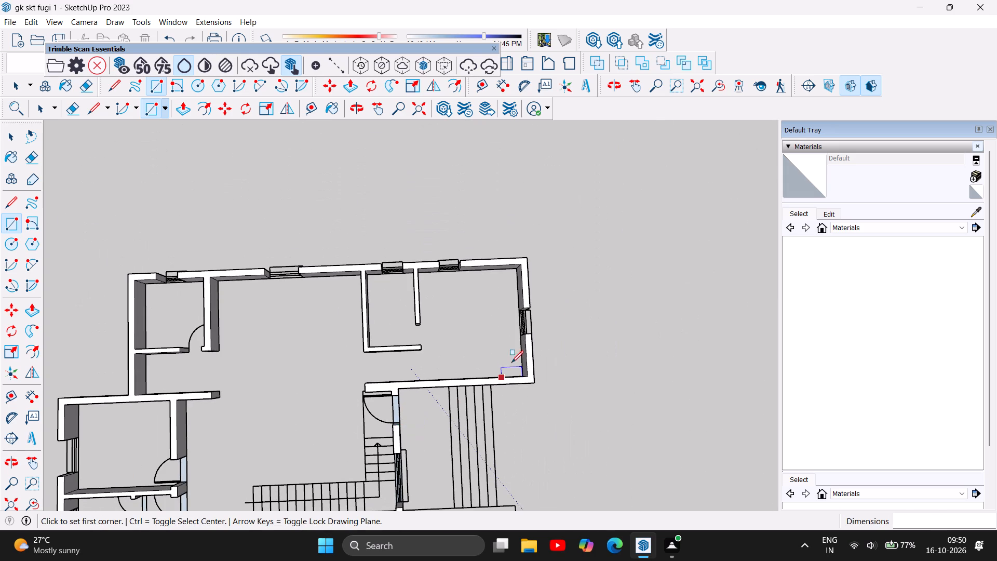
Draw a 9" wide floor-level rectangle across the window opening in the end wall of the room beside the outdoor steps.
{"action": "scroll", "coordinate": [560, 312], "scroll_direction": "up", "scroll_amount": 16}
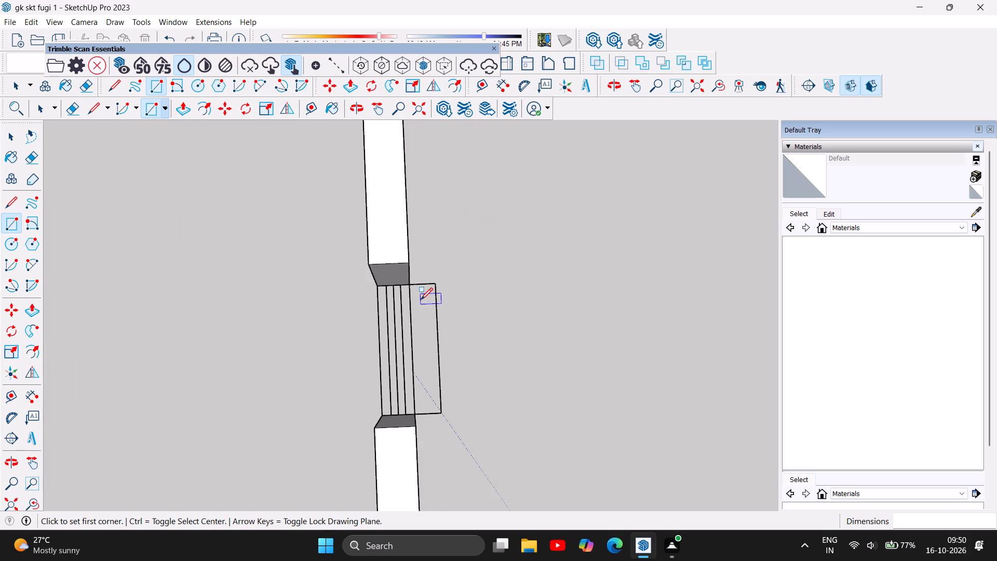
{"action": "left_click", "coordinate": [378, 288]}
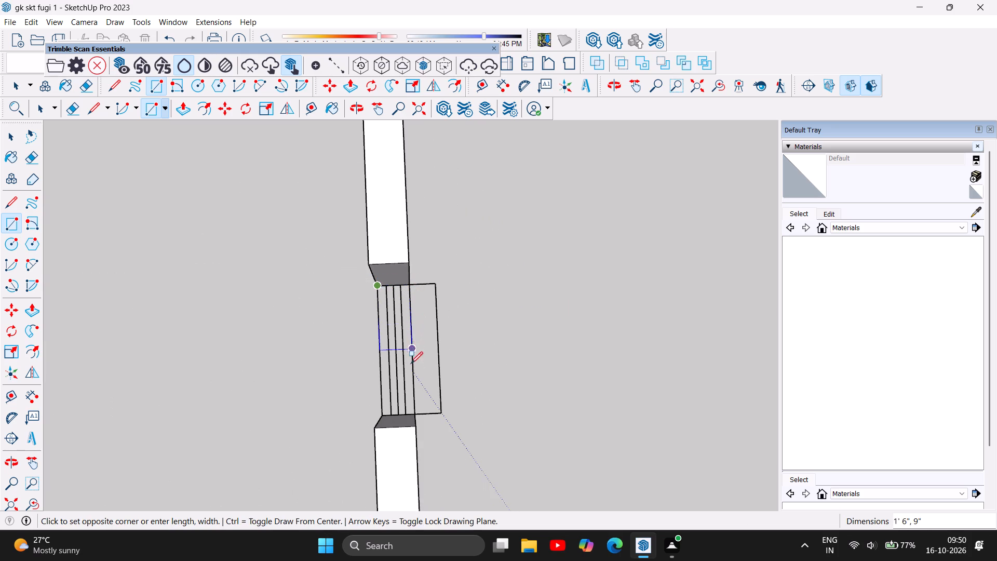
{"action": "left_click", "coordinate": [416, 412]}
Draw a floor-level rectangle across the back-wall window opening of that same end room, from jamb to jamb.
{"action": "scroll", "coordinate": [468, 382], "scroll_direction": "down", "scroll_amount": 7}
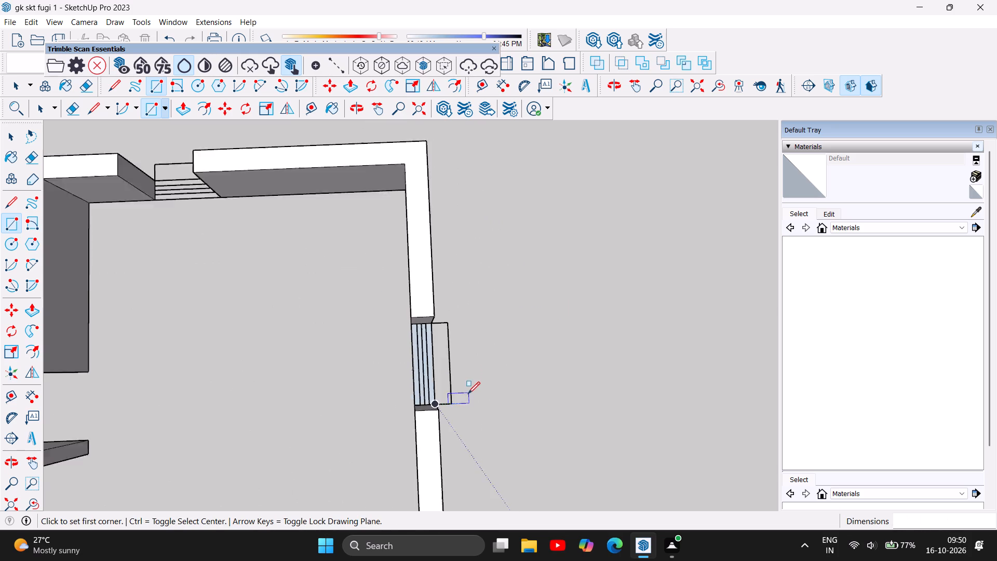
{"action": "scroll", "coordinate": [515, 438], "scroll_direction": "down", "scroll_amount": 7}
{"action": "scroll", "coordinate": [285, 277], "scroll_direction": "up", "scroll_amount": 7}
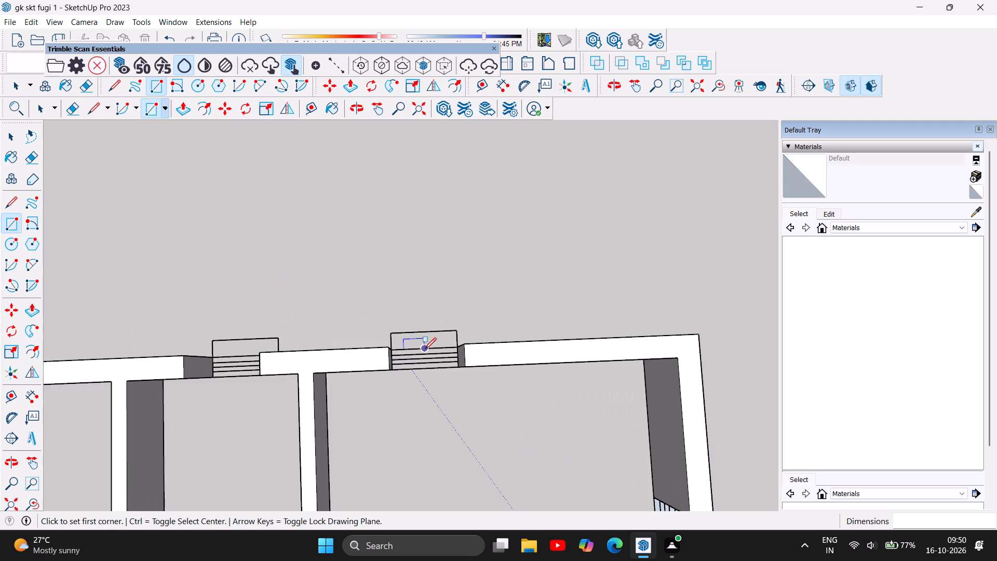
{"action": "scroll", "coordinate": [428, 351], "scroll_direction": "up", "scroll_amount": 10}
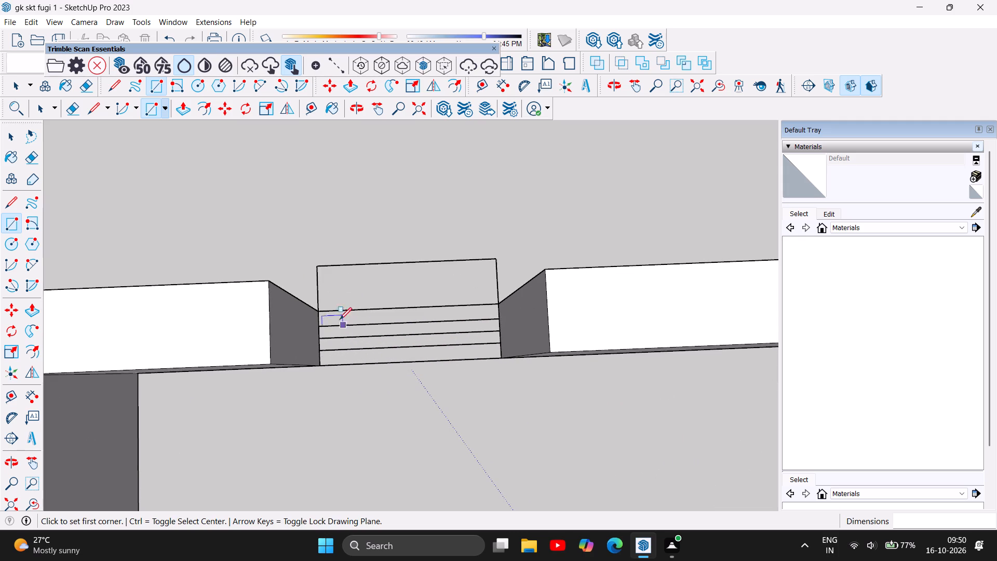
{"action": "left_click", "coordinate": [318, 313]}
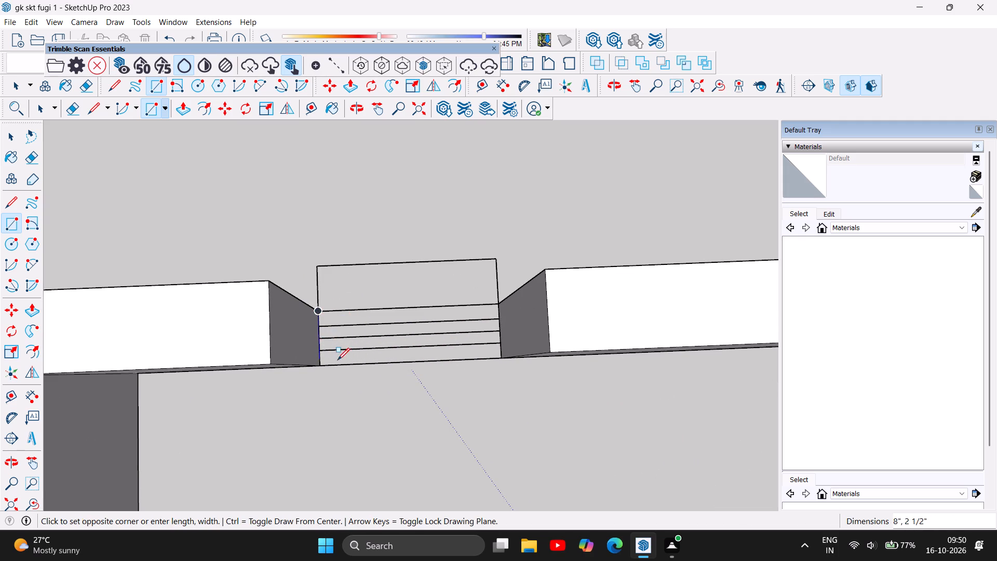
{"action": "left_click", "coordinate": [503, 360]}
Draw a 9" wide floor-level rectangle across the back-wall window opening of the small room adjoining the end room.
{"action": "scroll", "coordinate": [516, 406], "scroll_direction": "down", "scroll_amount": 6}
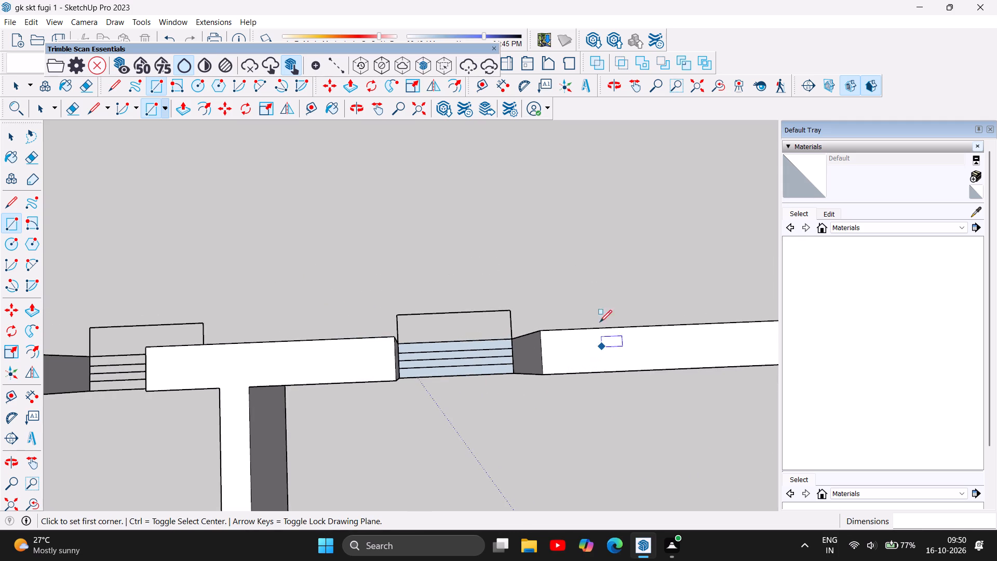
{"action": "scroll", "coordinate": [601, 302], "scroll_direction": "down", "scroll_amount": 11}
{"action": "scroll", "coordinate": [432, 323], "scroll_direction": "up", "scroll_amount": 6}
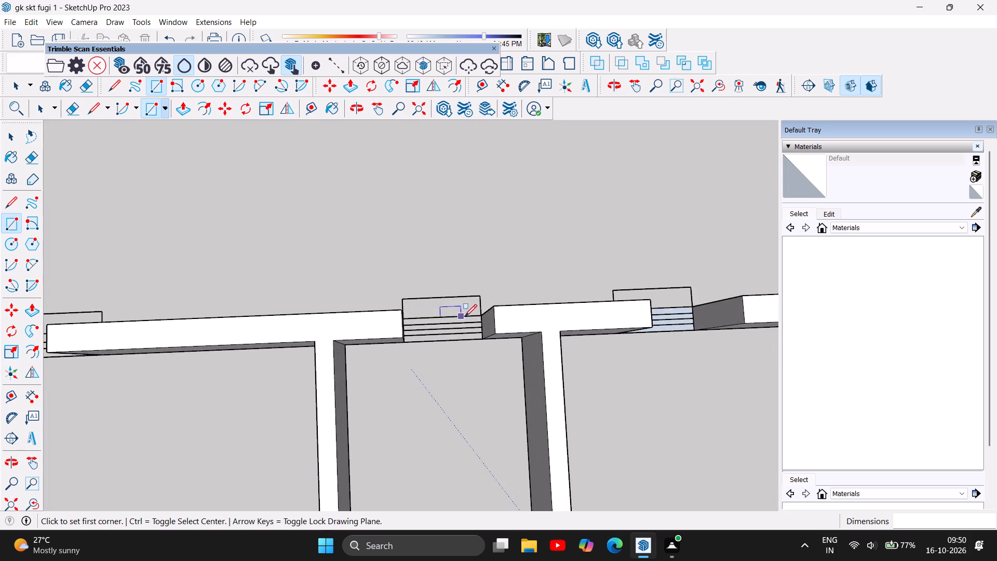
{"action": "scroll", "coordinate": [470, 314], "scroll_direction": "up", "scroll_amount": 7}
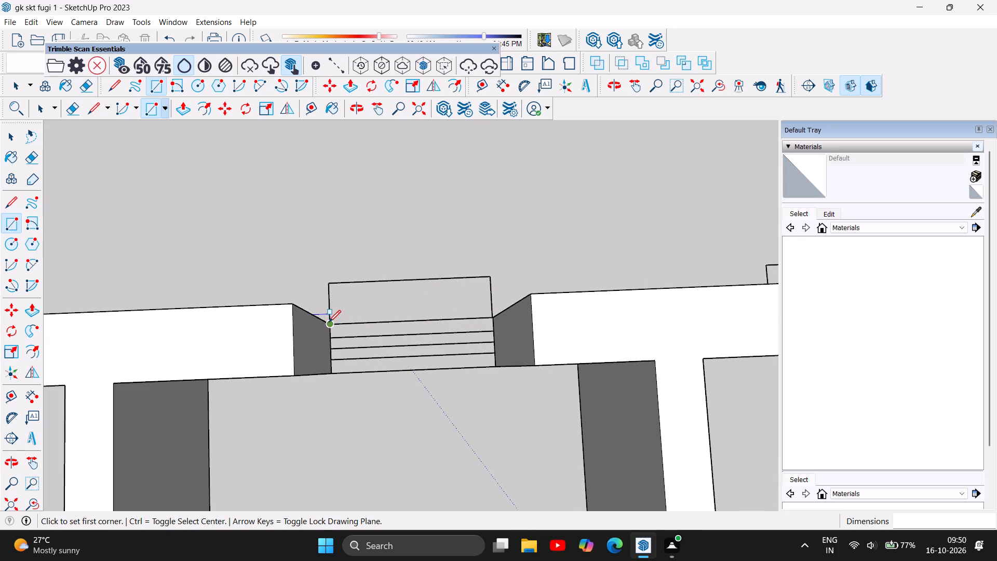
{"action": "left_click", "coordinate": [329, 326]}
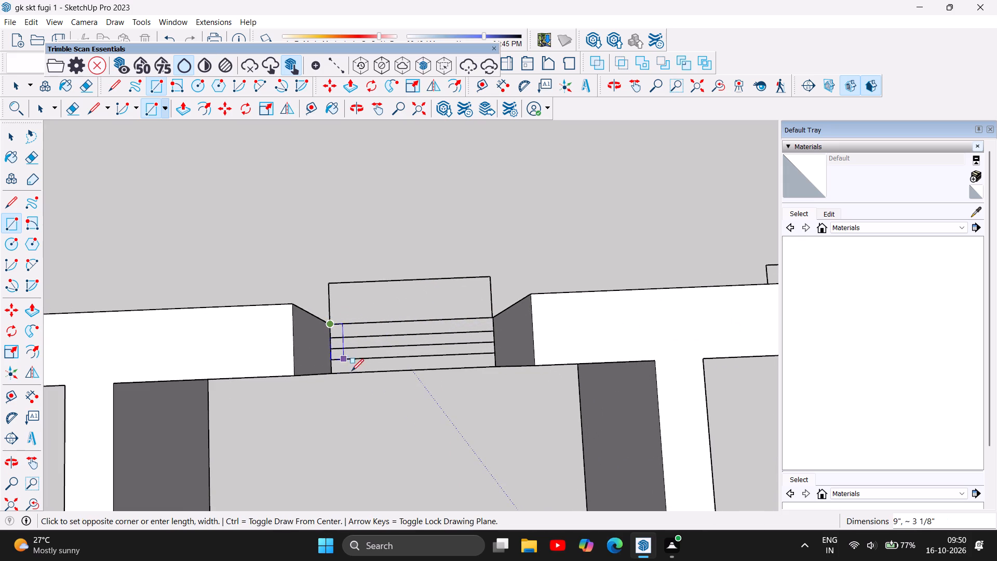
{"action": "left_click", "coordinate": [494, 368]}
Draw a 9" wide floor-level rectangle across the wide window opening in the back wall of the central hall.
{"action": "scroll", "coordinate": [556, 266], "scroll_direction": "down", "scroll_amount": 5}
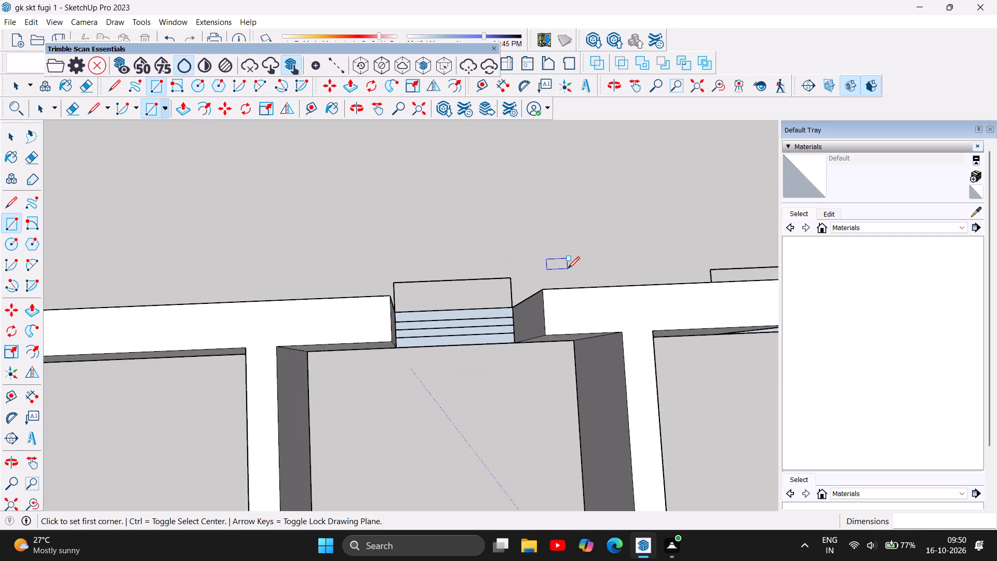
{"action": "scroll", "coordinate": [569, 269], "scroll_direction": "down", "scroll_amount": 19}
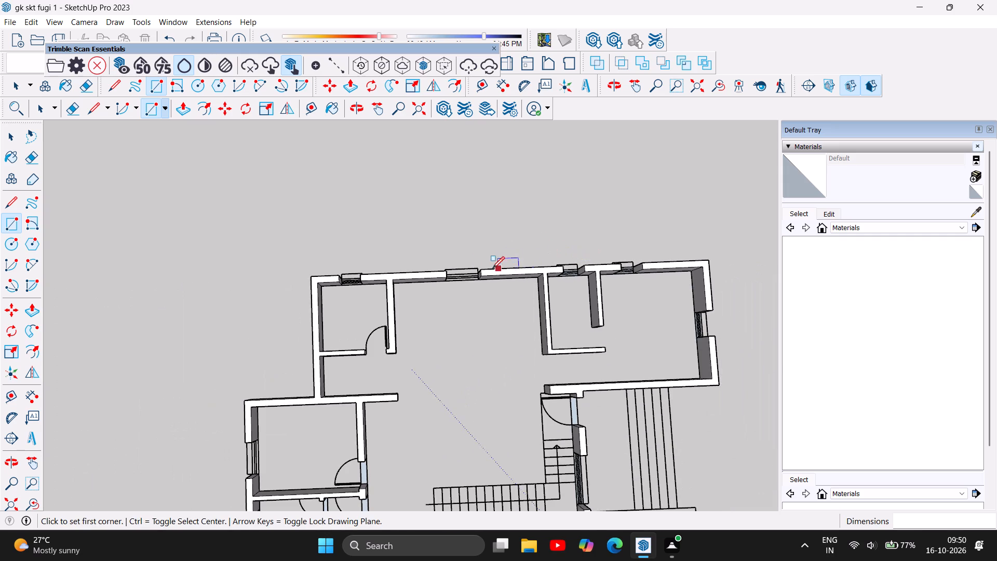
{"action": "scroll", "coordinate": [476, 269], "scroll_direction": "up", "scroll_amount": 18}
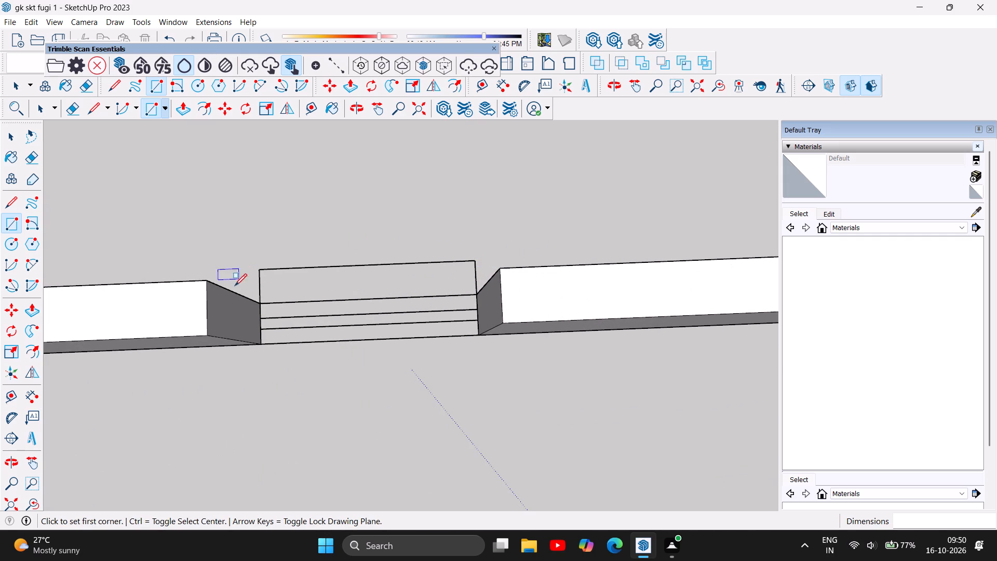
{"action": "left_click", "coordinate": [260, 303]}
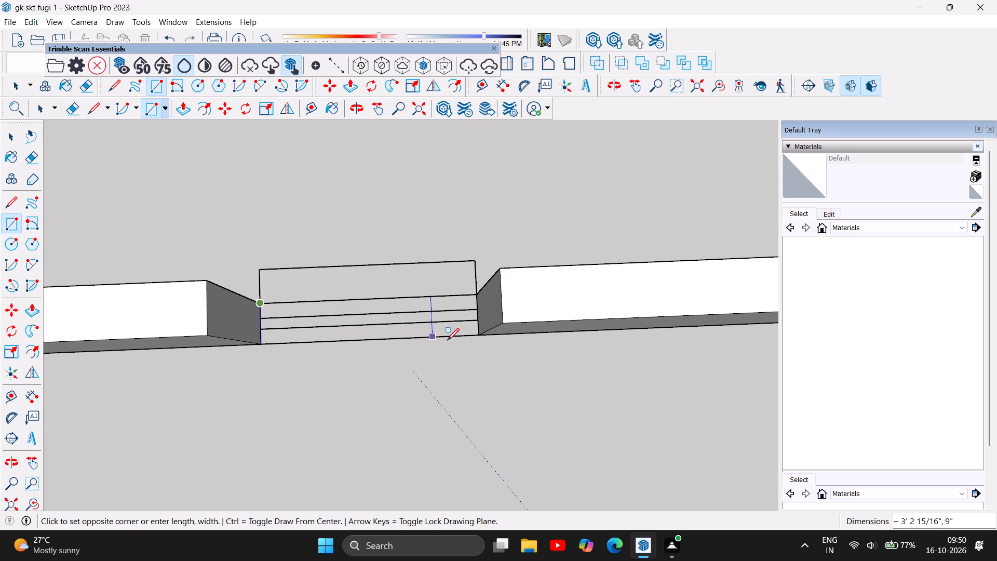
{"action": "left_click", "coordinate": [480, 335]}
Draw a 2'6" by 9" floor-level rectangle across the back-wall window opening of the small corner room with the door.
{"action": "scroll", "coordinate": [532, 383], "scroll_direction": "down", "scroll_amount": 3}
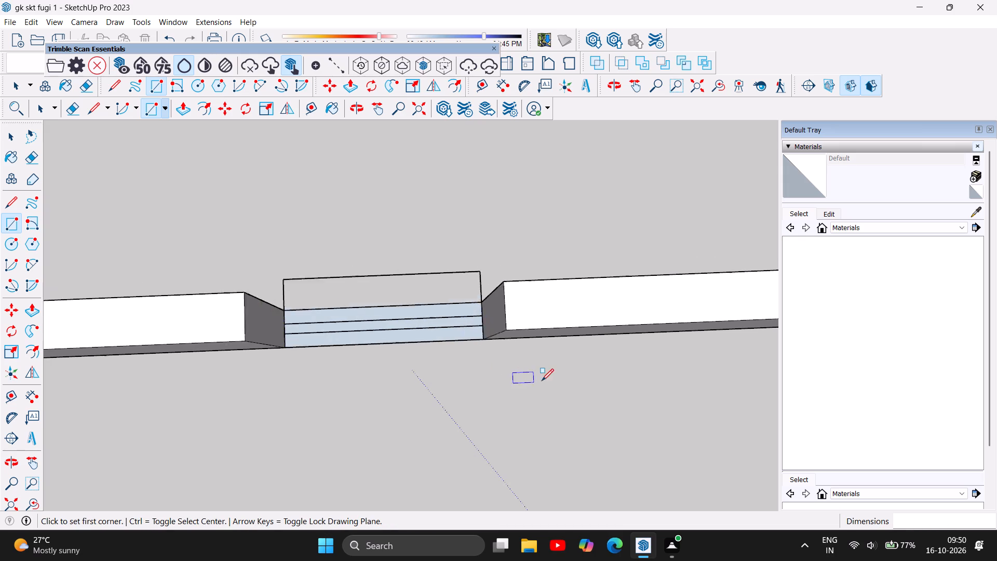
{"action": "scroll", "coordinate": [542, 381], "scroll_direction": "down", "scroll_amount": 3}
{"action": "scroll", "coordinate": [598, 356], "scroll_direction": "down", "scroll_amount": 14}
{"action": "scroll", "coordinate": [439, 362], "scroll_direction": "up", "scroll_amount": 6}
{"action": "scroll", "coordinate": [484, 329], "scroll_direction": "up", "scroll_amount": 10}
{"action": "scroll", "coordinate": [432, 350], "scroll_direction": "up", "scroll_amount": 2}
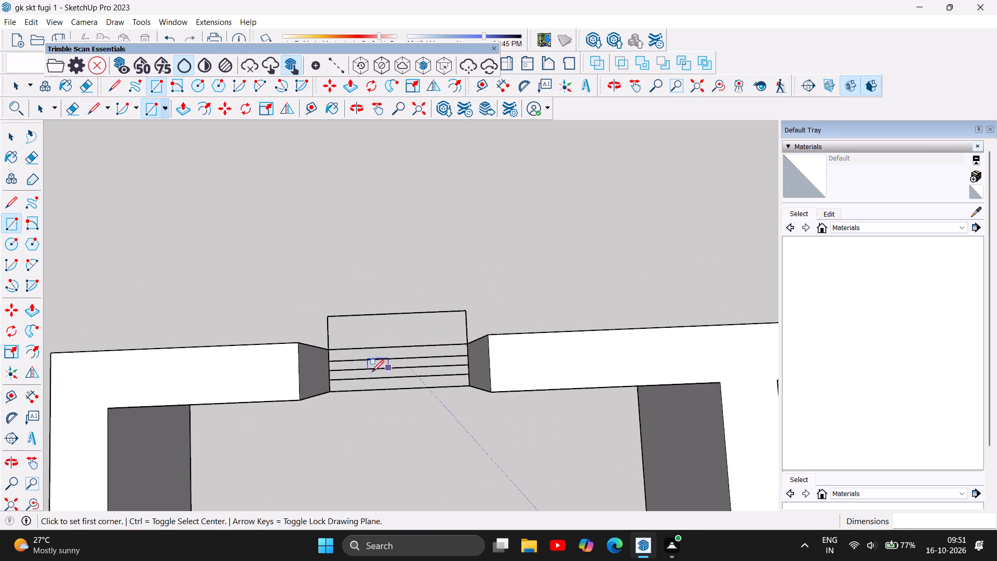
{"action": "left_click", "coordinate": [329, 349]}
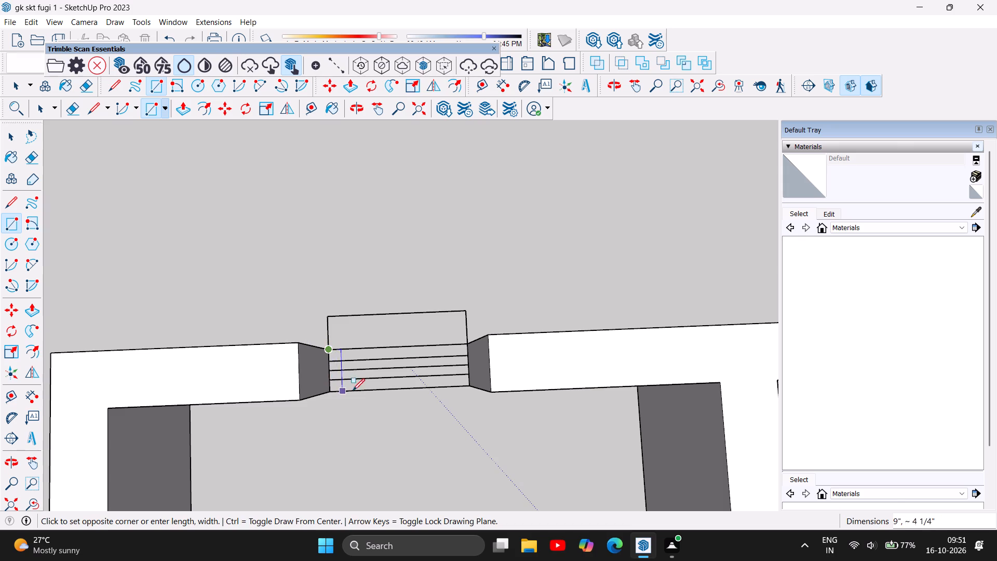
{"action": "left_click", "coordinate": [468, 385]}
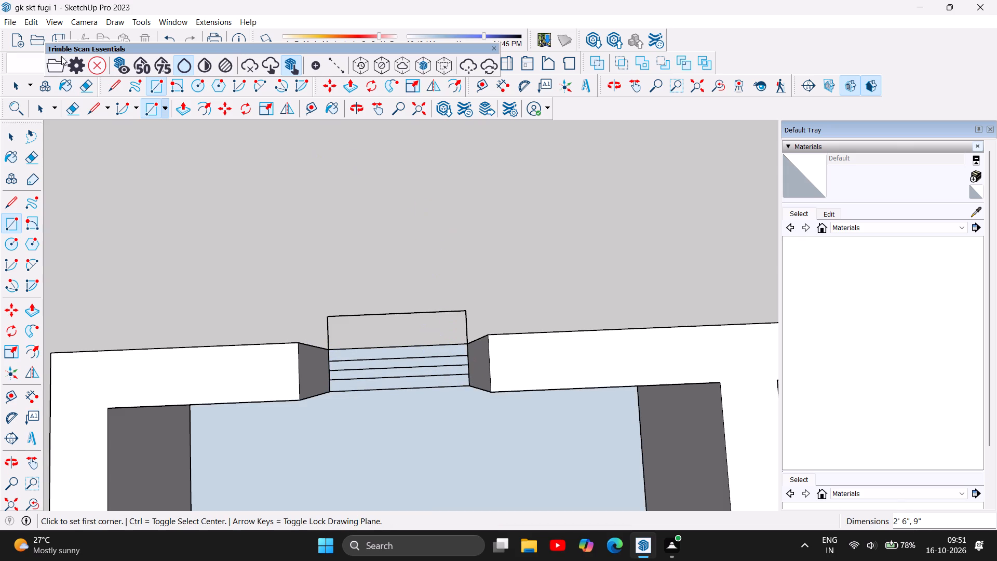
Delete the unwanted floor face inside the small corner room beside the filled window opening.
{"action": "left_click", "coordinate": [8, 138]}
{"action": "left_click", "coordinate": [415, 487]}
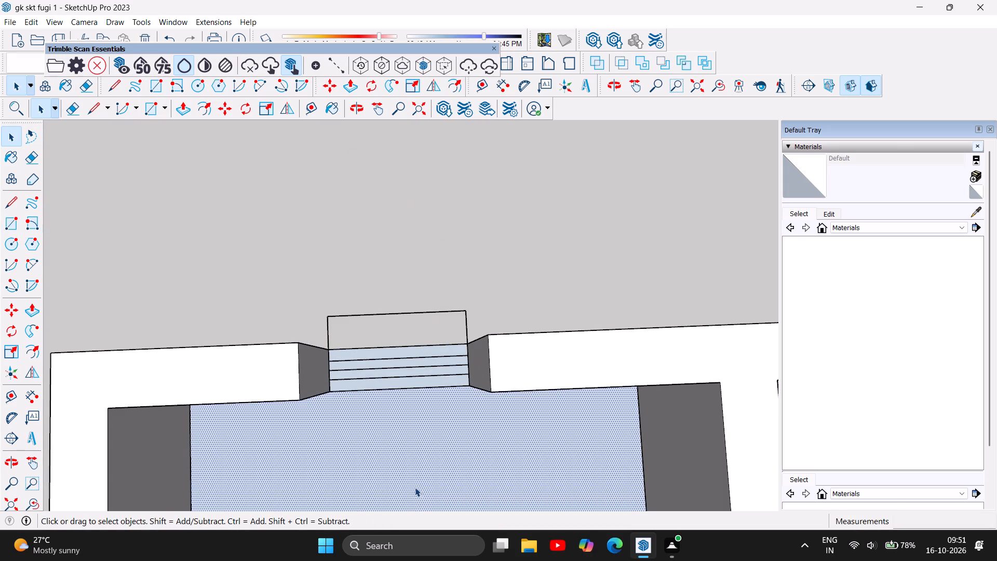
{"action": "key", "text": "Delete"}
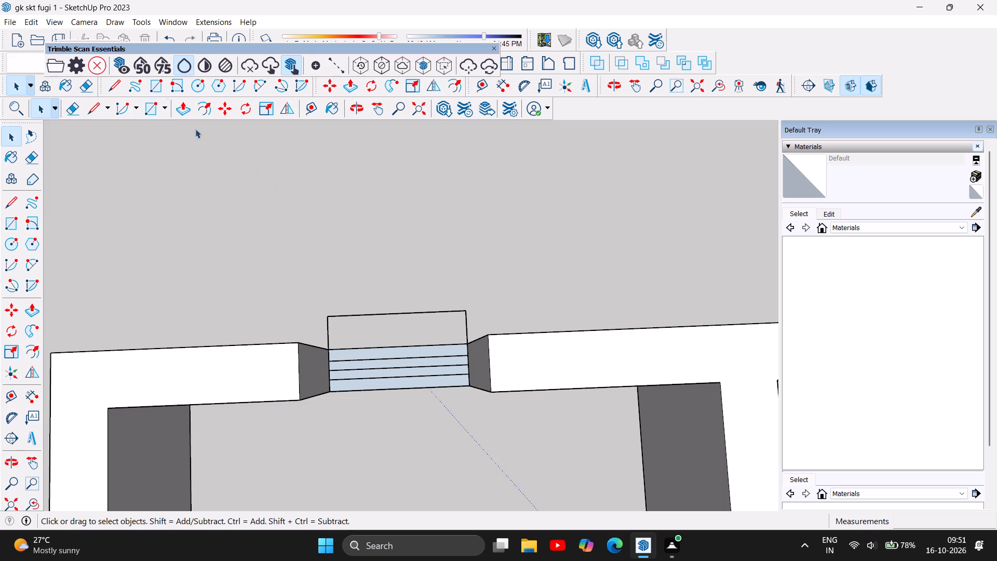
Draw a 2'6" by 6" floor-level rectangle between the jambs of the small corner room's door opening.
{"action": "scroll", "coordinate": [349, 237], "scroll_direction": "down", "scroll_amount": 5}
{"action": "scroll", "coordinate": [347, 191], "scroll_direction": "down", "scroll_amount": 5}
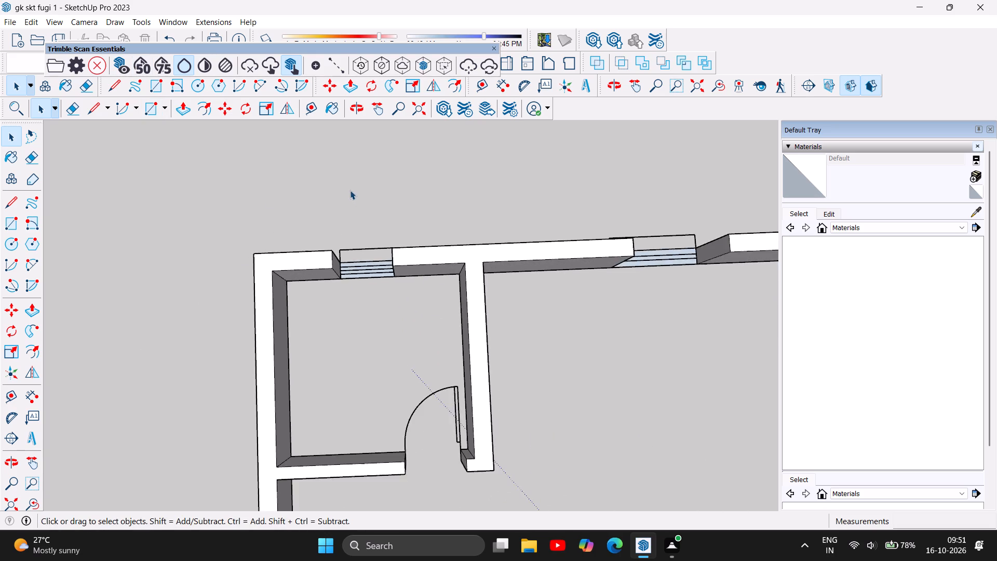
{"action": "scroll", "coordinate": [351, 190], "scroll_direction": "down", "scroll_amount": 7}
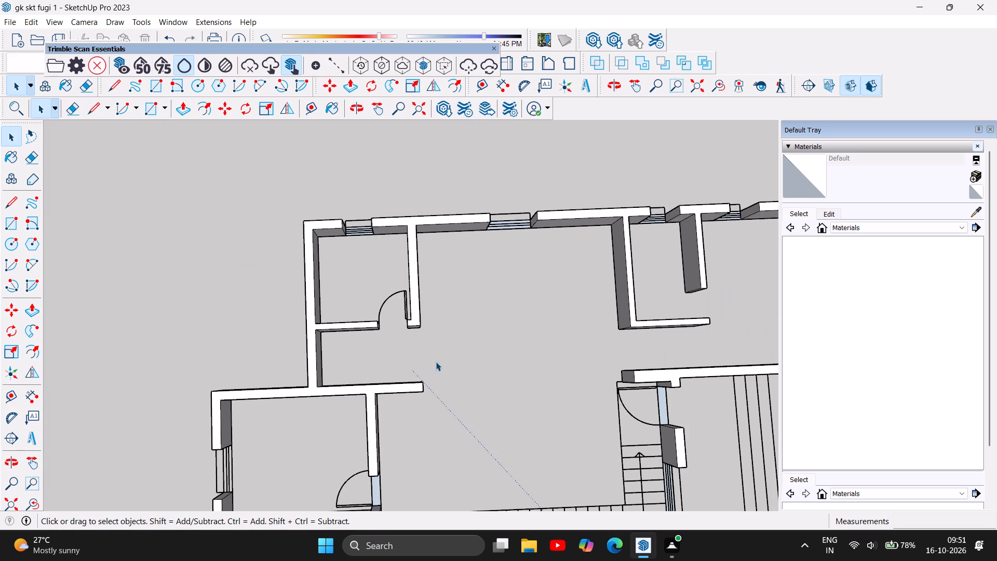
{"action": "scroll", "coordinate": [376, 315], "scroll_direction": "up", "scroll_amount": 10}
{"action": "scroll", "coordinate": [438, 342], "scroll_direction": "up", "scroll_amount": 7}
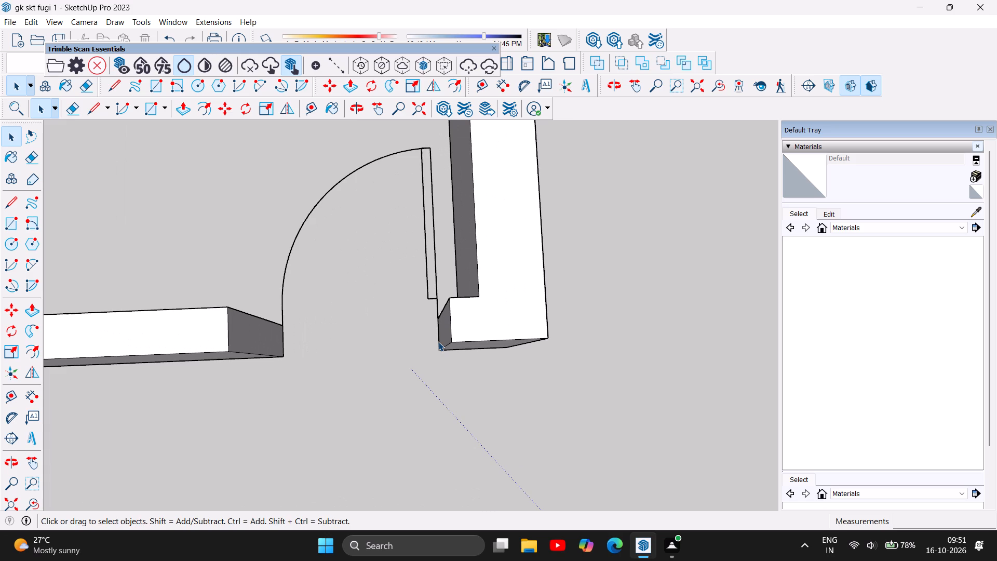
{"action": "scroll", "coordinate": [438, 342], "scroll_direction": "up", "scroll_amount": 2}
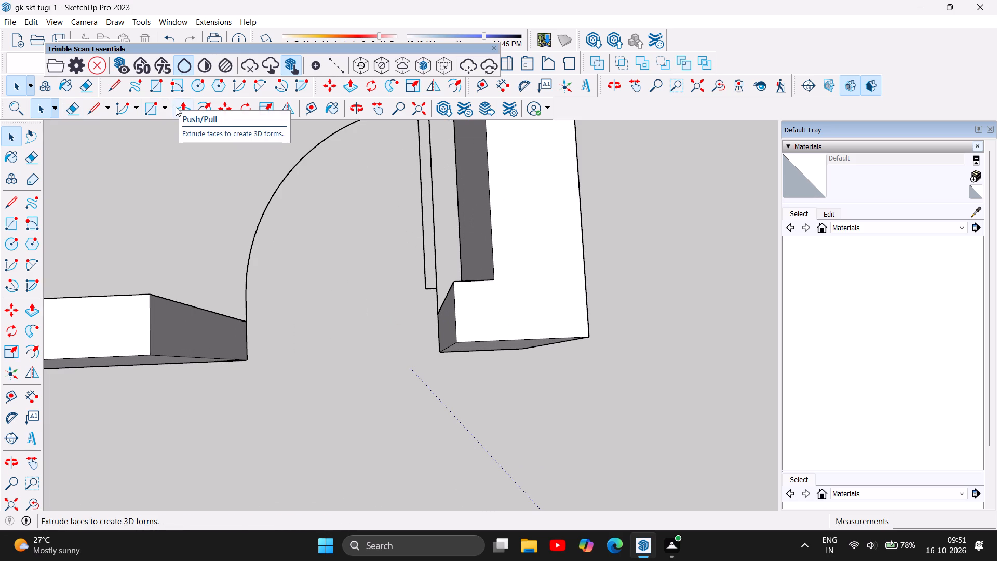
{"action": "left_click", "coordinate": [154, 87]}
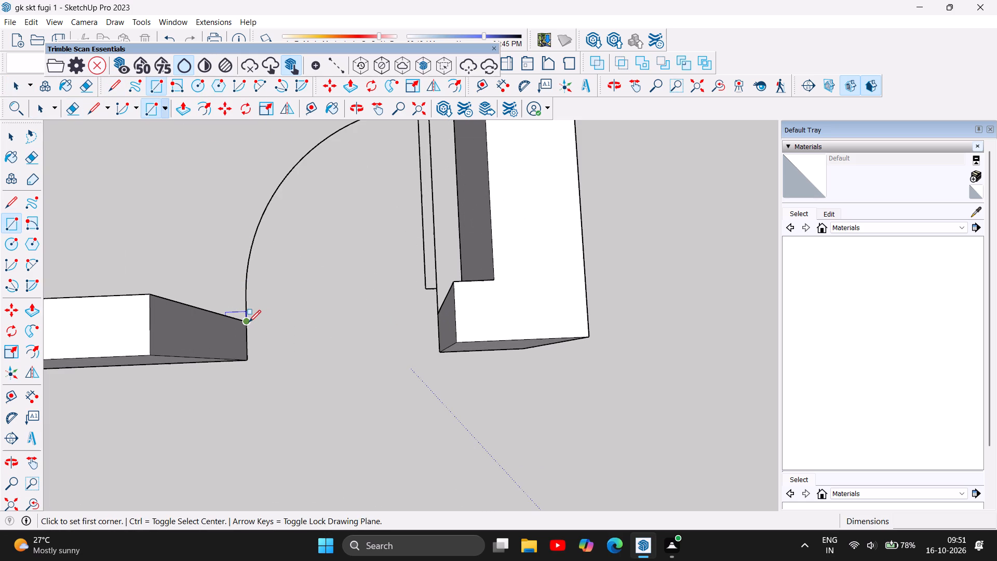
{"action": "left_click", "coordinate": [249, 322]}
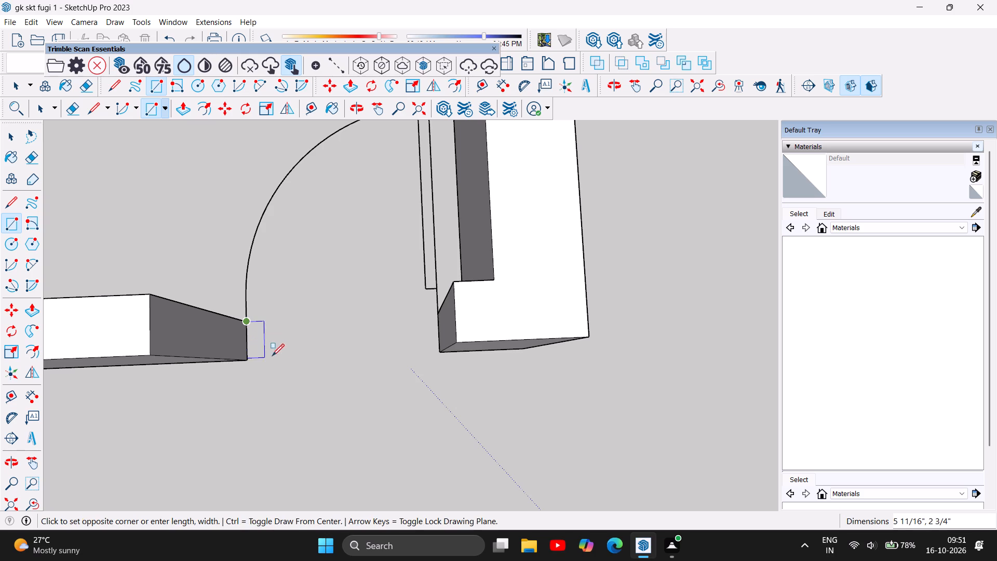
{"action": "left_click", "coordinate": [444, 353]}
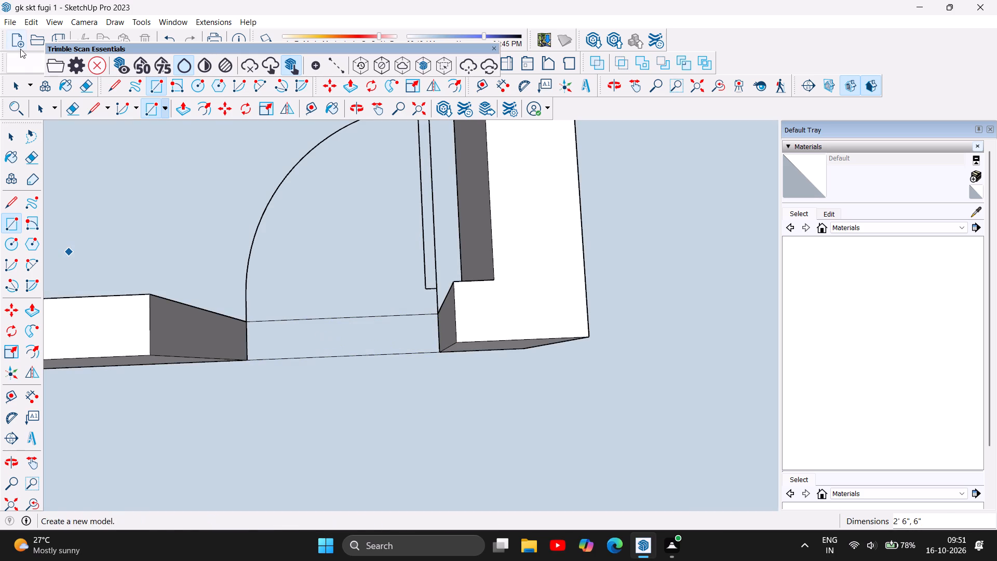
Delete the unwanted floor faces inside the small corner room and in the hall outside its door, keeping the door-opening rectangle.
{"action": "left_click", "coordinate": [12, 88]}
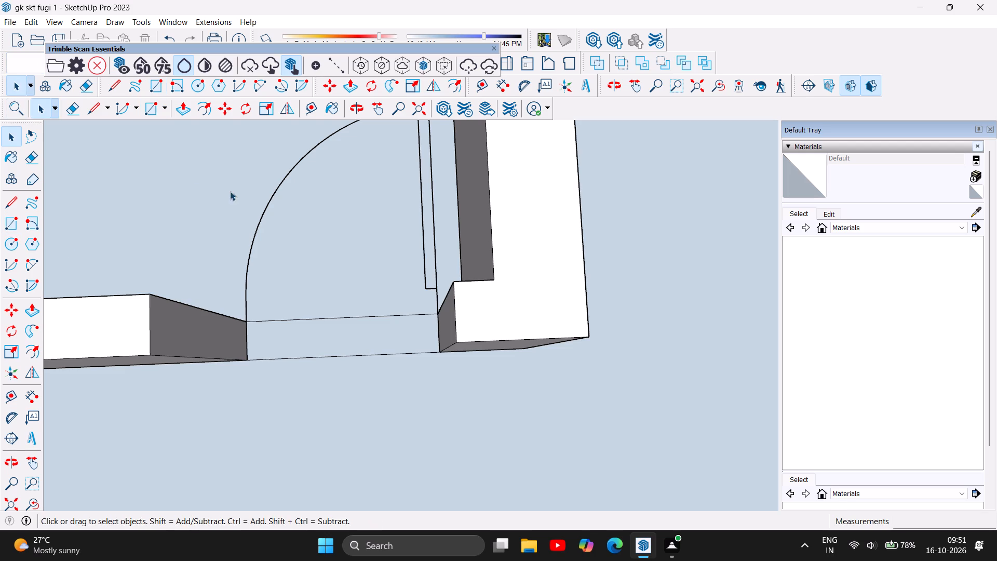
{"action": "left_click", "coordinate": [219, 195]}
{"action": "key", "text": "Delete"}
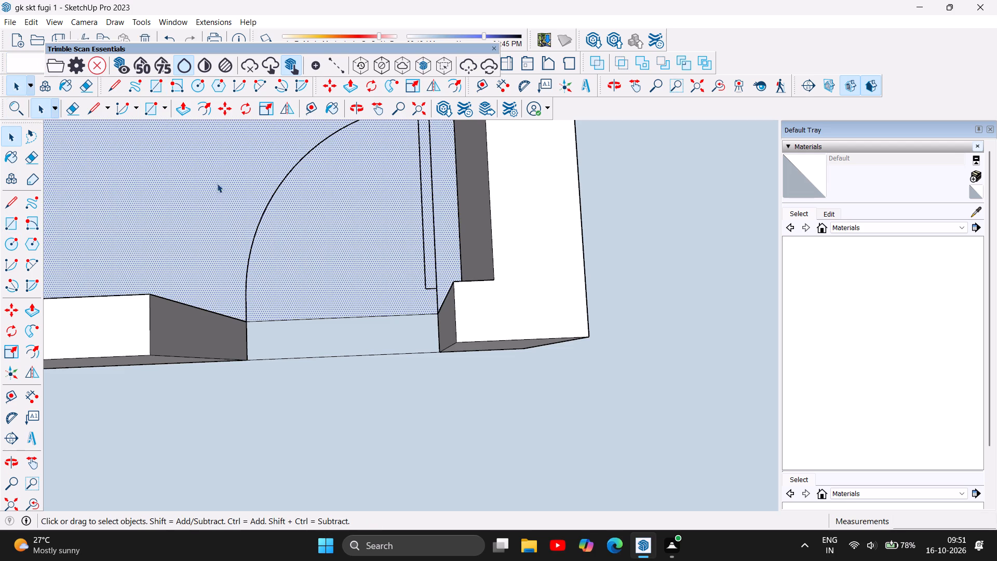
{"action": "left_click", "coordinate": [406, 416]}
{"action": "key", "text": "Delete"}
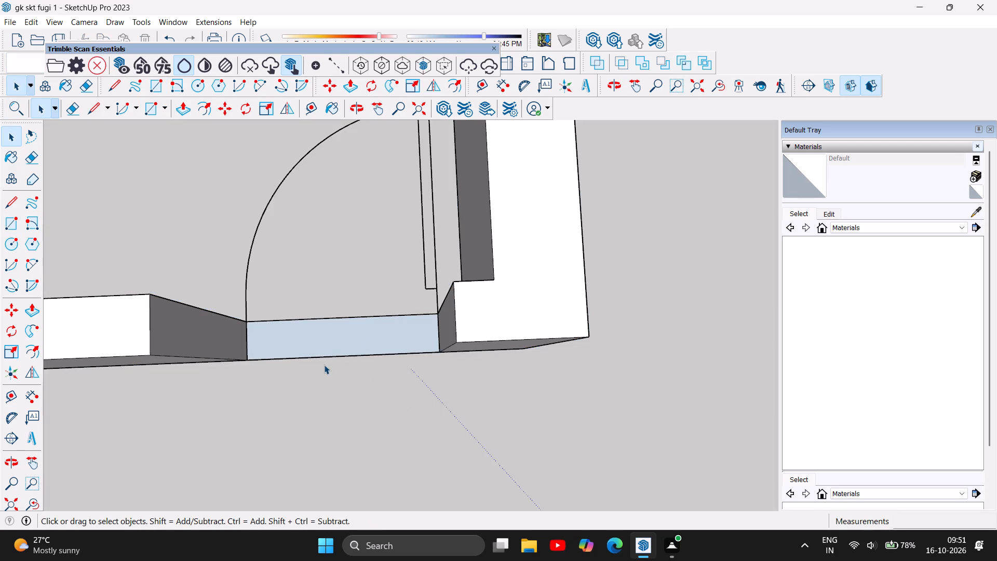
Draw a 4' by 9" floor-level rectangle across the outer side-wall window opening of the rear room in the three-window side wing.
{"action": "scroll", "coordinate": [324, 365], "scroll_direction": "down", "scroll_amount": 13}
{"action": "scroll", "coordinate": [192, 213], "scroll_direction": "down", "scroll_amount": 6}
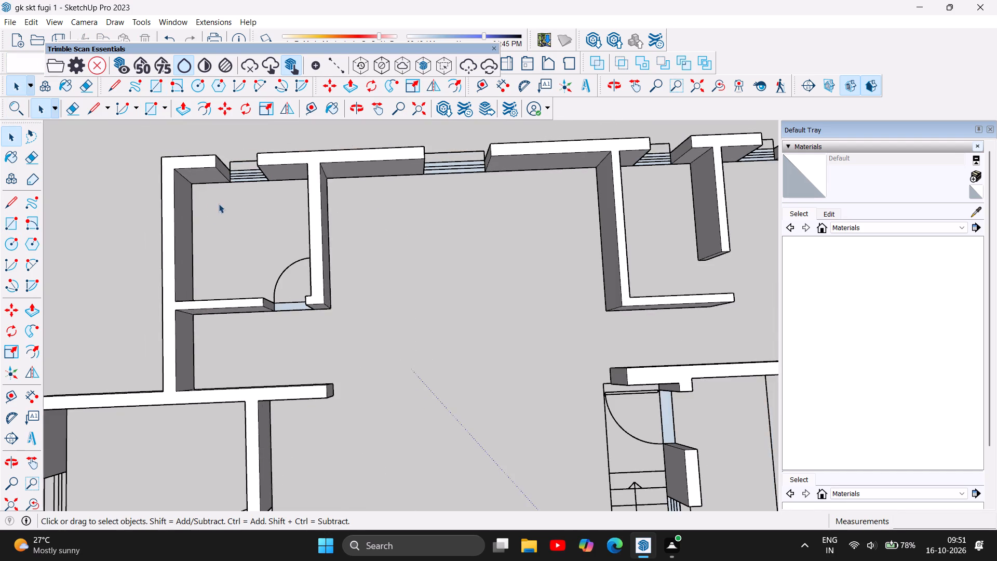
{"action": "scroll", "coordinate": [219, 204], "scroll_direction": "down", "scroll_amount": 7}
{"action": "scroll", "coordinate": [105, 337], "scroll_direction": "up", "scroll_amount": 2}
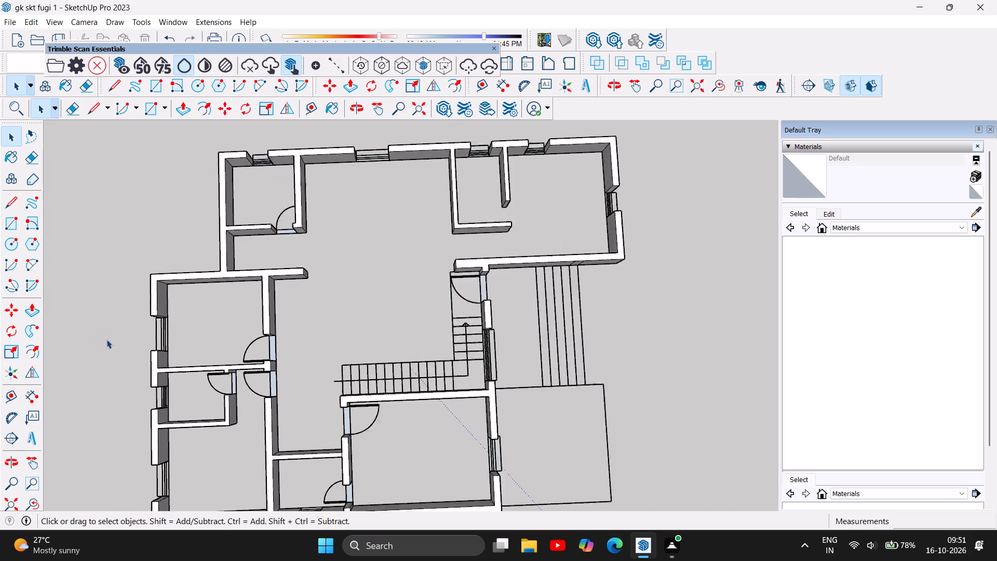
{"action": "scroll", "coordinate": [106, 339], "scroll_direction": "up", "scroll_amount": 9}
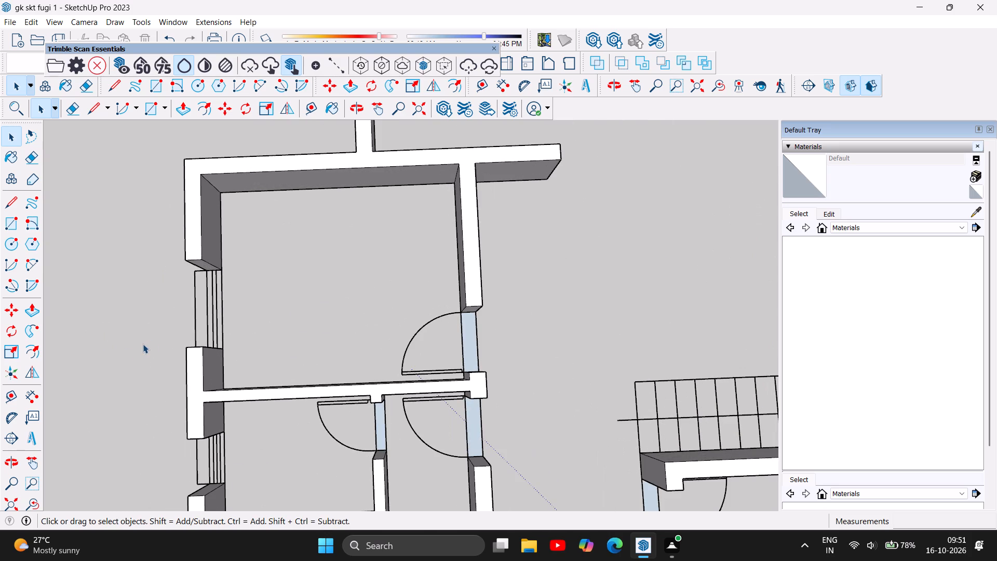
{"action": "scroll", "coordinate": [363, 448], "scroll_direction": "down", "scroll_amount": 6}
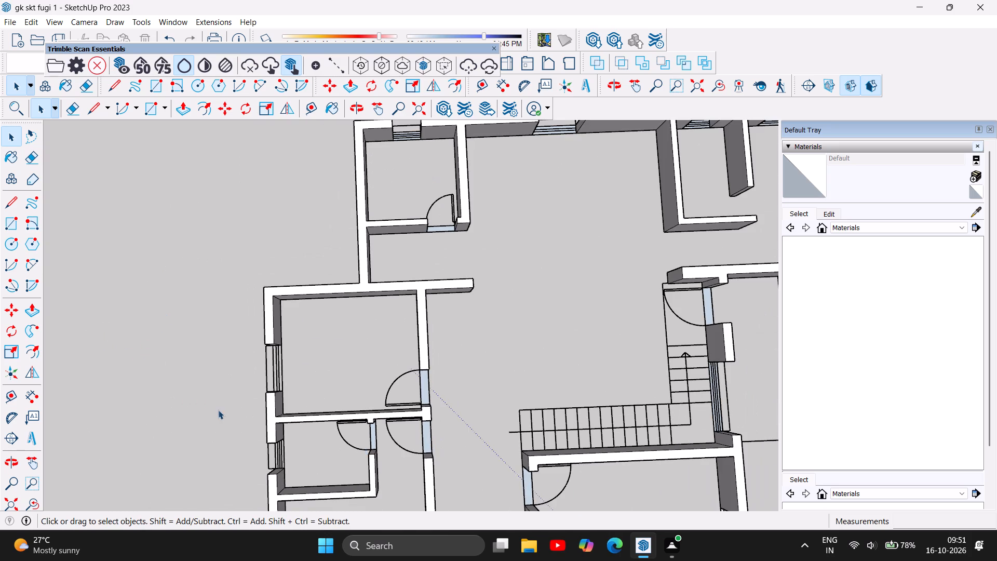
{"action": "scroll", "coordinate": [219, 405], "scroll_direction": "up", "scroll_amount": 5}
{"action": "scroll", "coordinate": [316, 355], "scroll_direction": "up", "scroll_amount": 4}
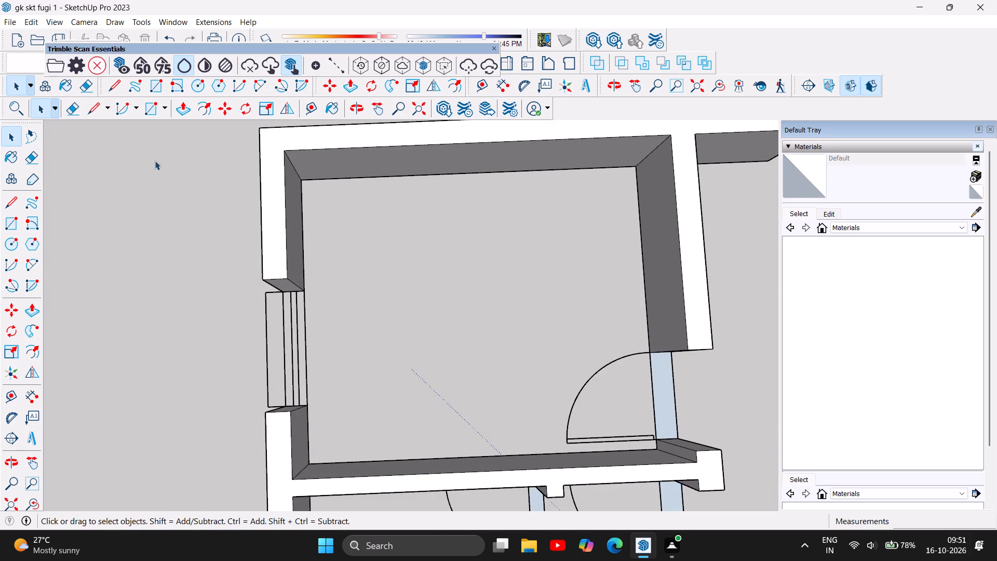
{"action": "left_click", "coordinate": [154, 89]}
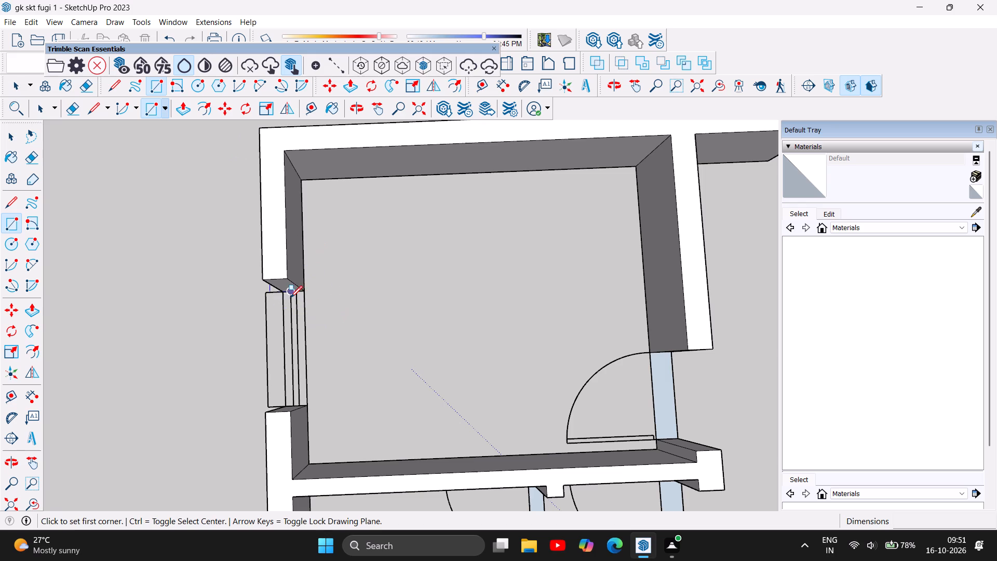
{"action": "left_click", "coordinate": [284, 295]}
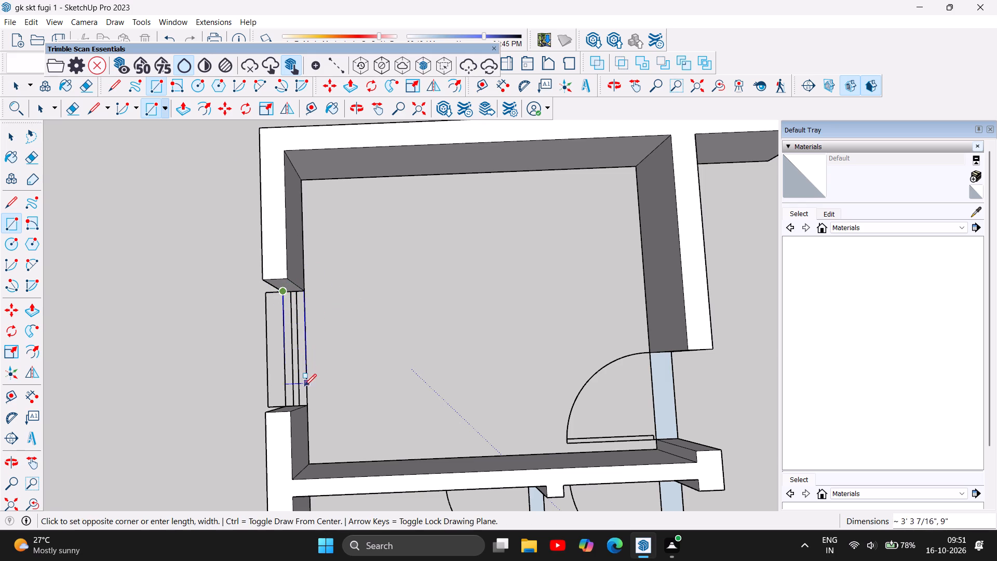
{"action": "left_click", "coordinate": [307, 404]}
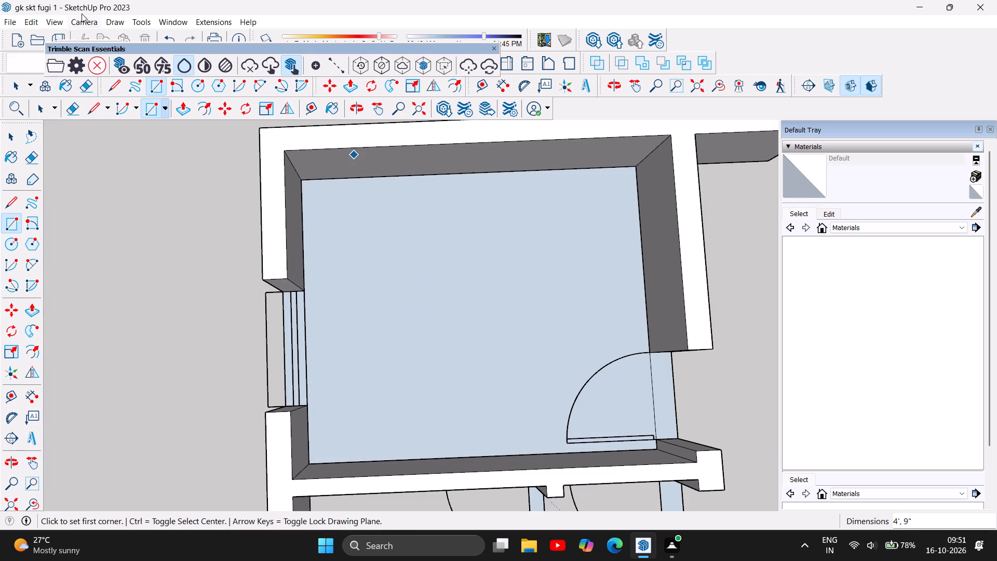
Delete the unwanted floor face inside the side wing's rear room, keeping the window-opening rectangle.
{"action": "left_click", "coordinate": [10, 95]}
{"action": "left_click", "coordinate": [484, 306]}
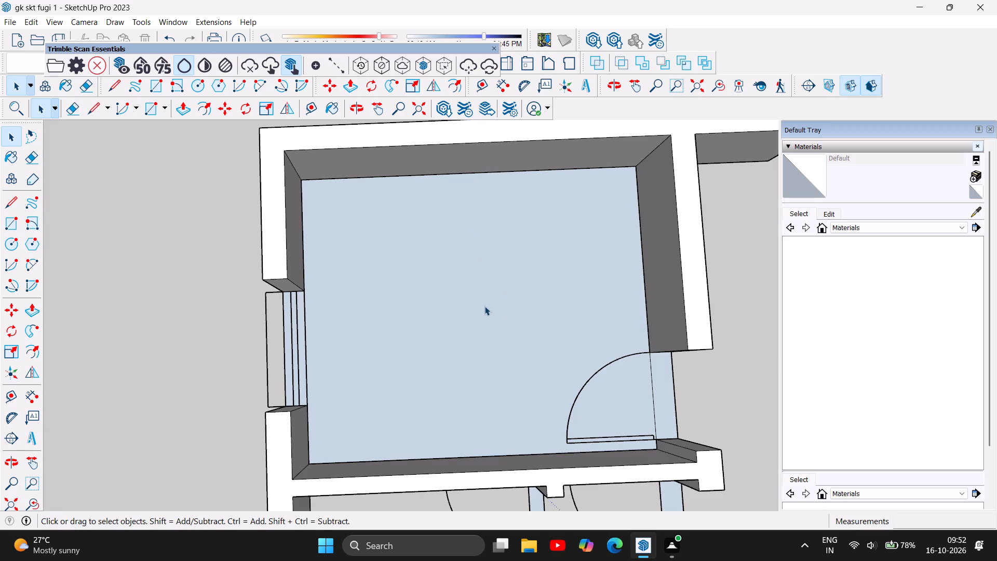
{"action": "key", "text": "Delete"}
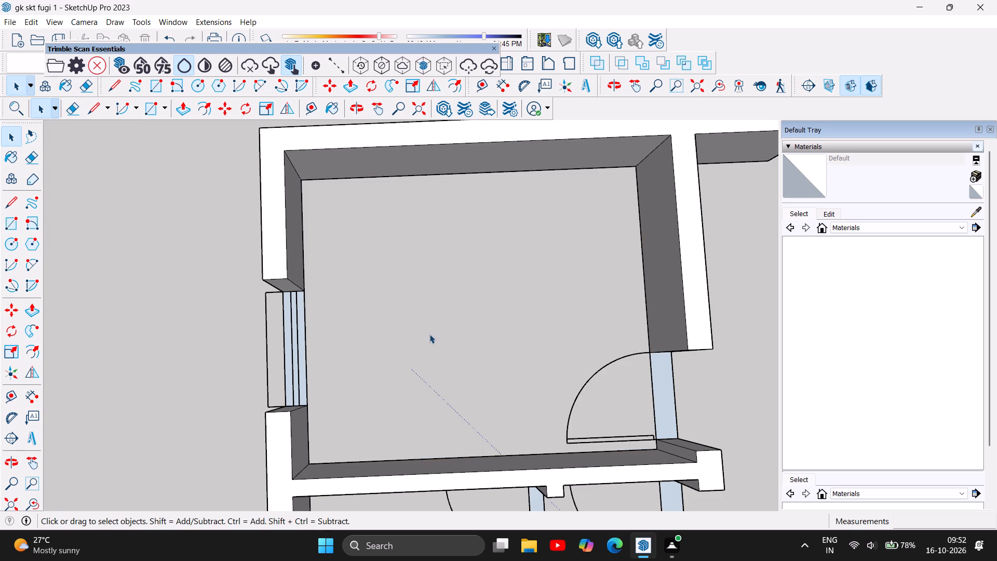
Draw a 2'6" by 9" floor-level rectangle across the outer-wall window opening of the small middle room in the side wing.
{"action": "scroll", "coordinate": [414, 330], "scroll_direction": "down", "scroll_amount": 14}
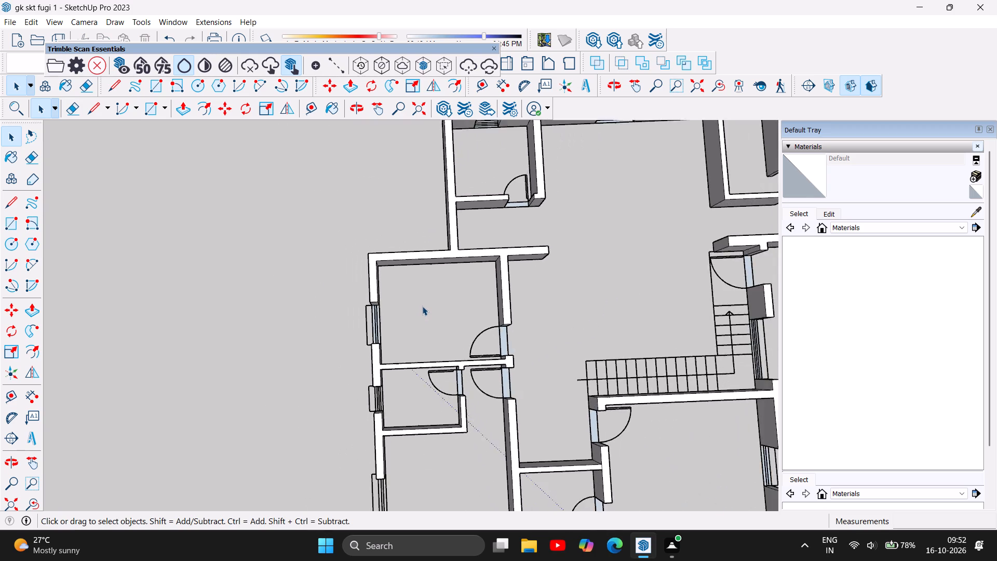
{"action": "scroll", "coordinate": [422, 306], "scroll_direction": "down", "scroll_amount": 1}
{"action": "scroll", "coordinate": [379, 402], "scroll_direction": "up", "scroll_amount": 5}
{"action": "scroll", "coordinate": [446, 285], "scroll_direction": "down", "scroll_amount": 2}
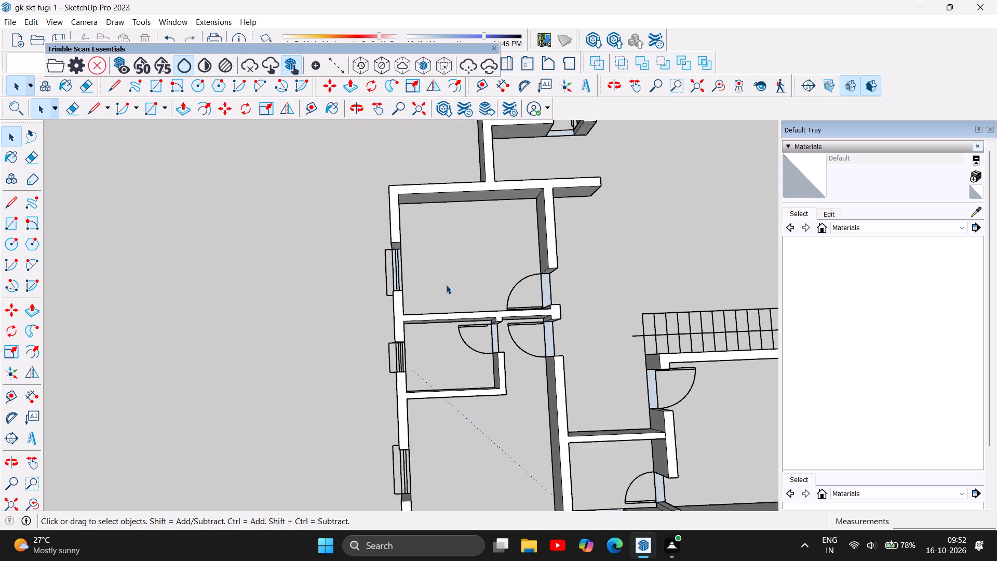
{"action": "scroll", "coordinate": [446, 285], "scroll_direction": "down", "scroll_amount": 7}
{"action": "scroll", "coordinate": [413, 340], "scroll_direction": "up", "scroll_amount": 9}
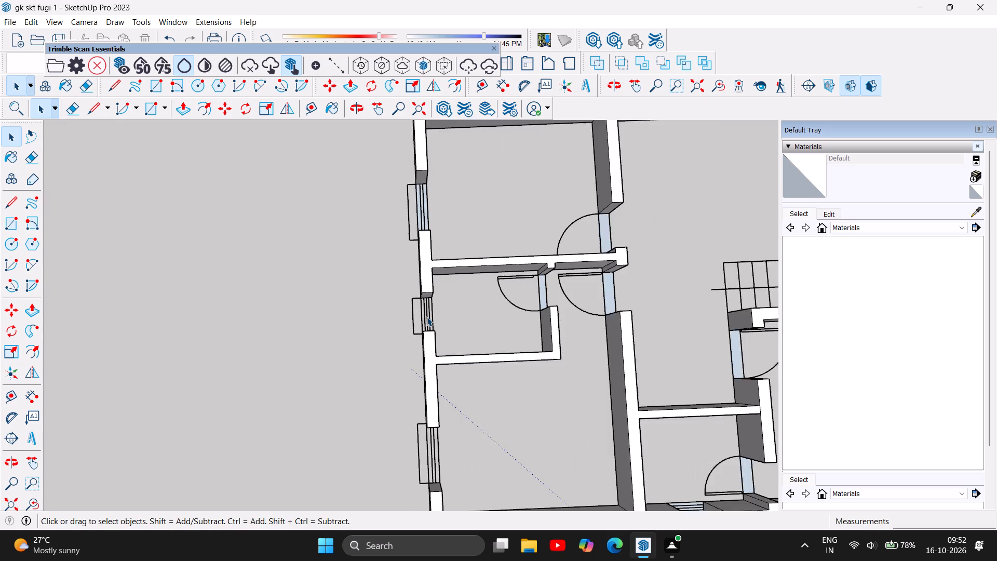
{"action": "scroll", "coordinate": [427, 317], "scroll_direction": "up", "scroll_amount": 13}
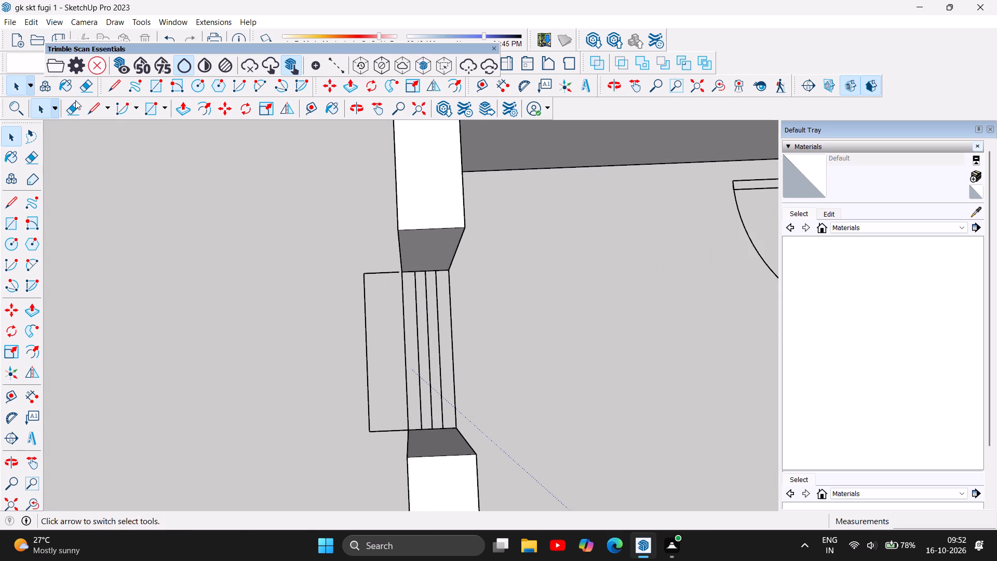
{"action": "left_click", "coordinate": [154, 83]}
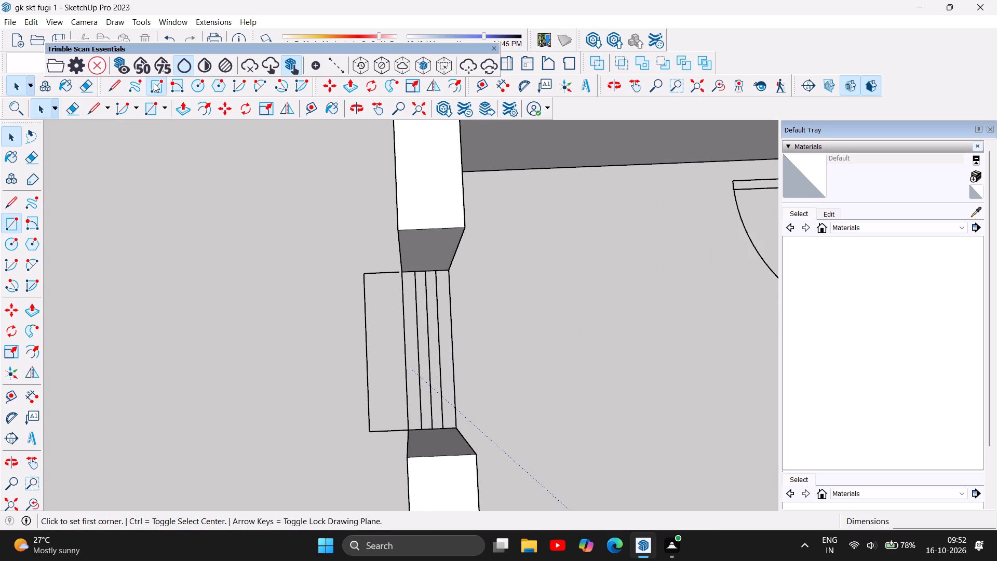
{"action": "left_click", "coordinate": [403, 273]}
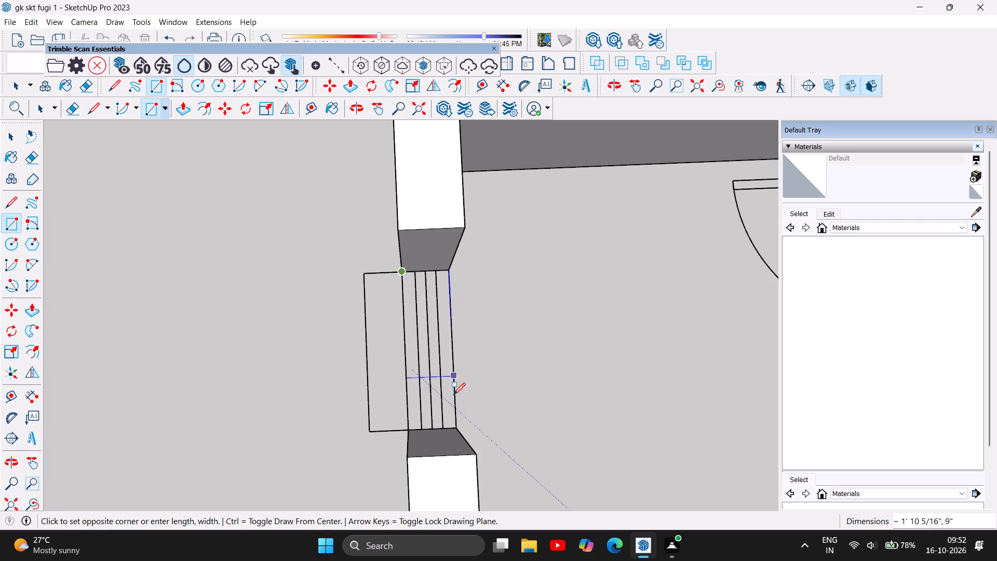
{"action": "left_click", "coordinate": [456, 427]}
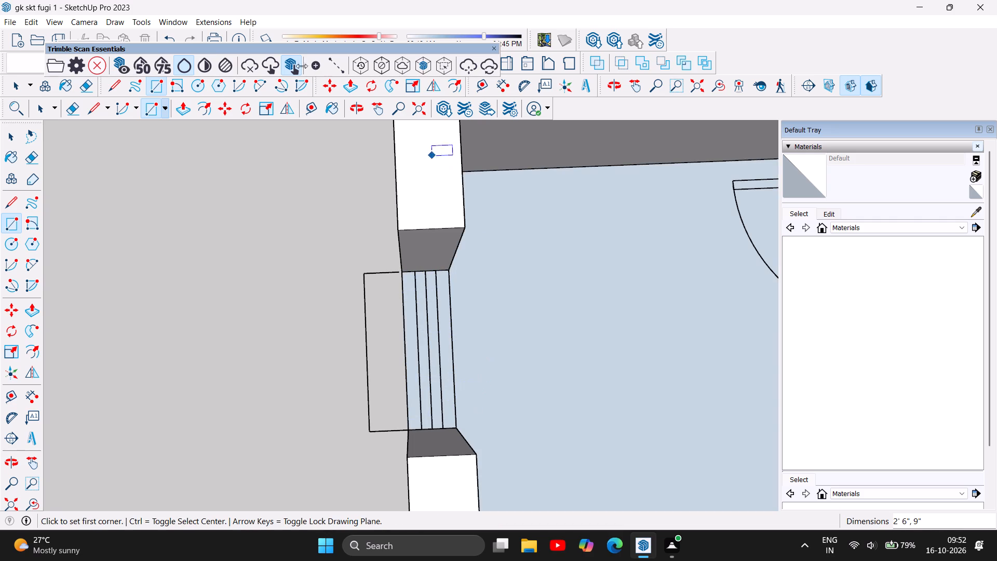
Delete the unwanted floor face inside the side wing's small middle room, keeping the window-opening rectangle.
{"action": "left_click", "coordinate": [8, 136]}
{"action": "left_click", "coordinate": [560, 278]}
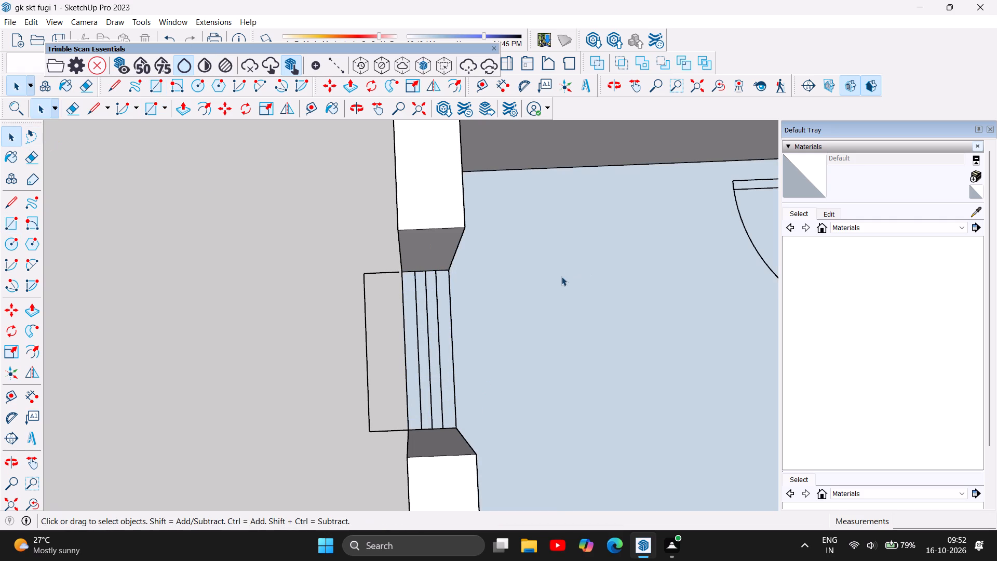
{"action": "key", "text": "Delete"}
Draw a 4' by 9" floor-level rectangle across the outer side-wall window opening of the side wing's front corner room.
{"action": "scroll", "coordinate": [513, 261], "scroll_direction": "down", "scroll_amount": 7}
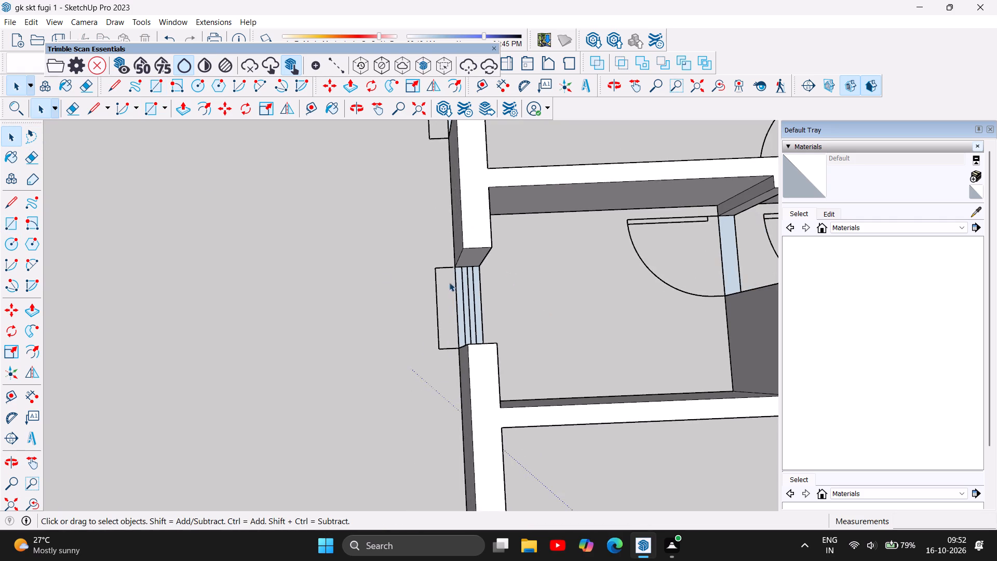
{"action": "scroll", "coordinate": [288, 252], "scroll_direction": "down", "scroll_amount": 12}
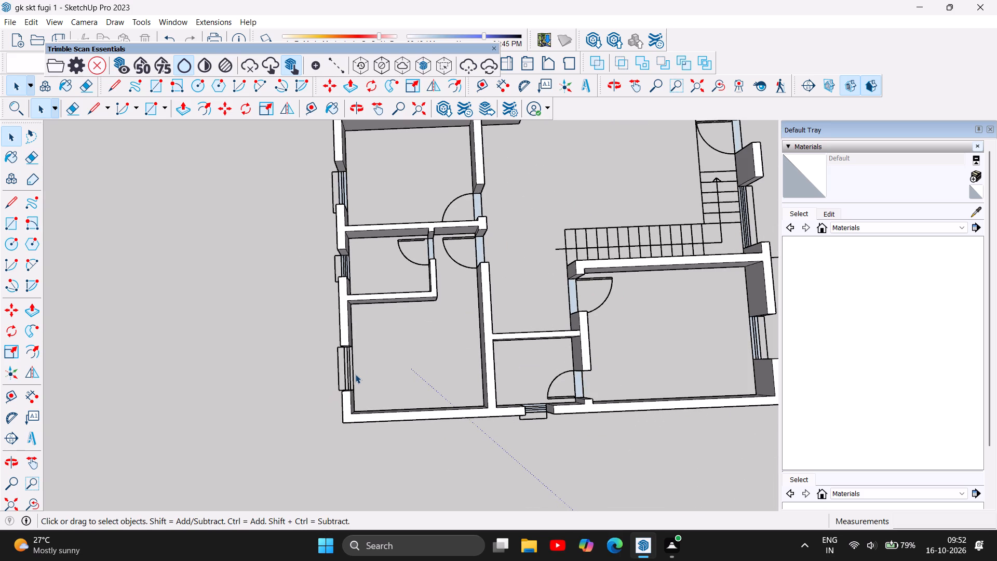
{"action": "scroll", "coordinate": [344, 371], "scroll_direction": "up", "scroll_amount": 5}
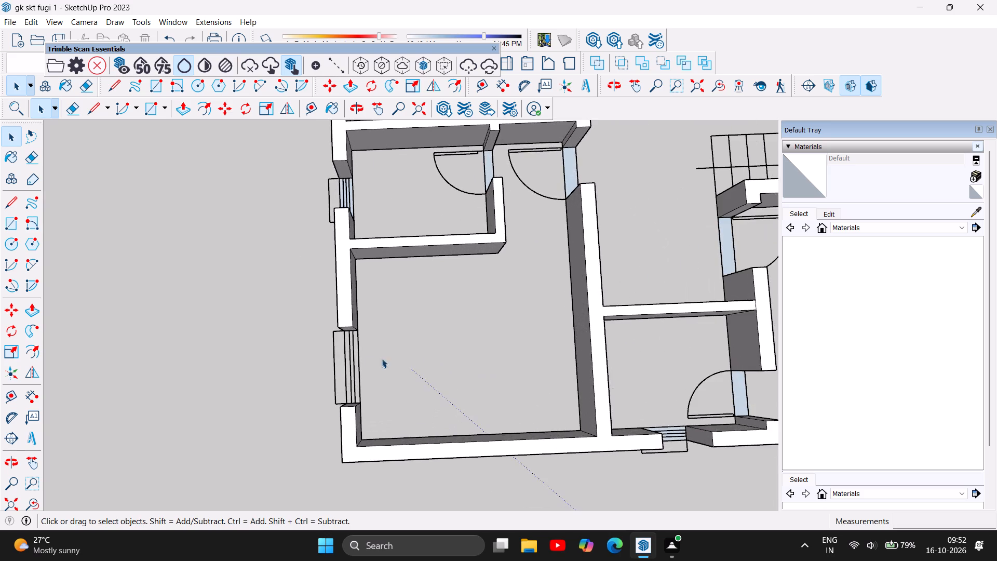
{"action": "scroll", "coordinate": [361, 361], "scroll_direction": "up", "scroll_amount": 7}
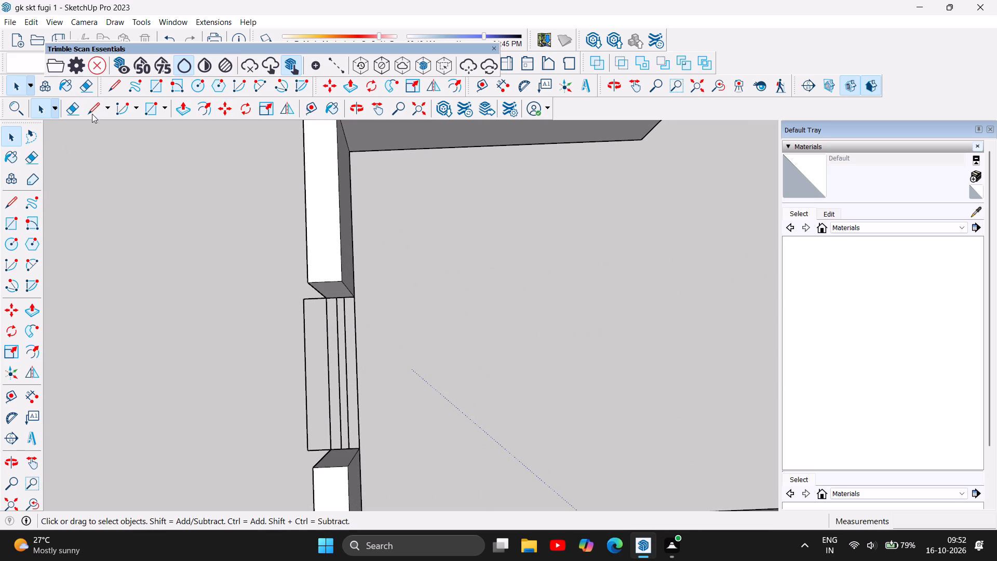
{"action": "left_click", "coordinate": [156, 87]}
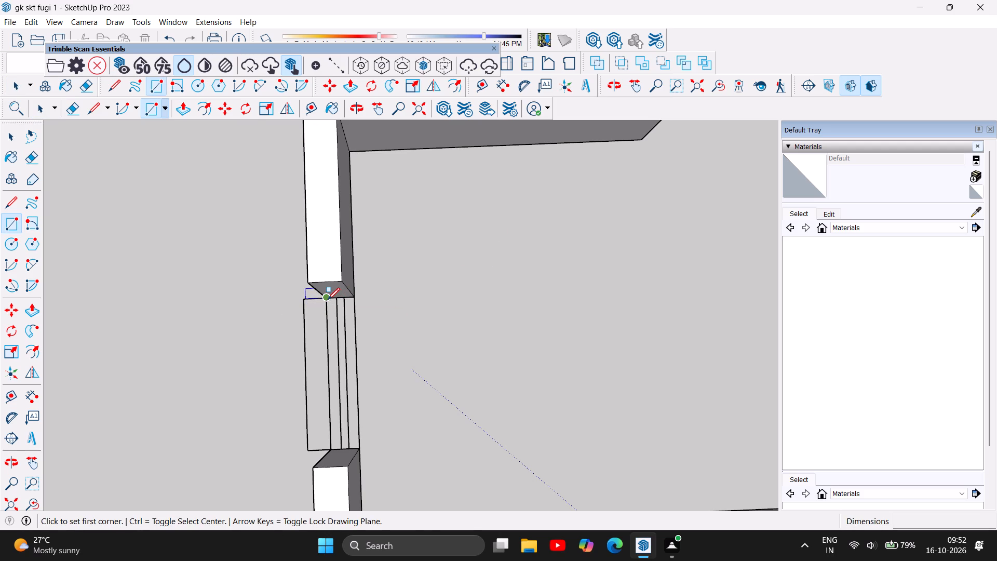
{"action": "left_click", "coordinate": [328, 300]}
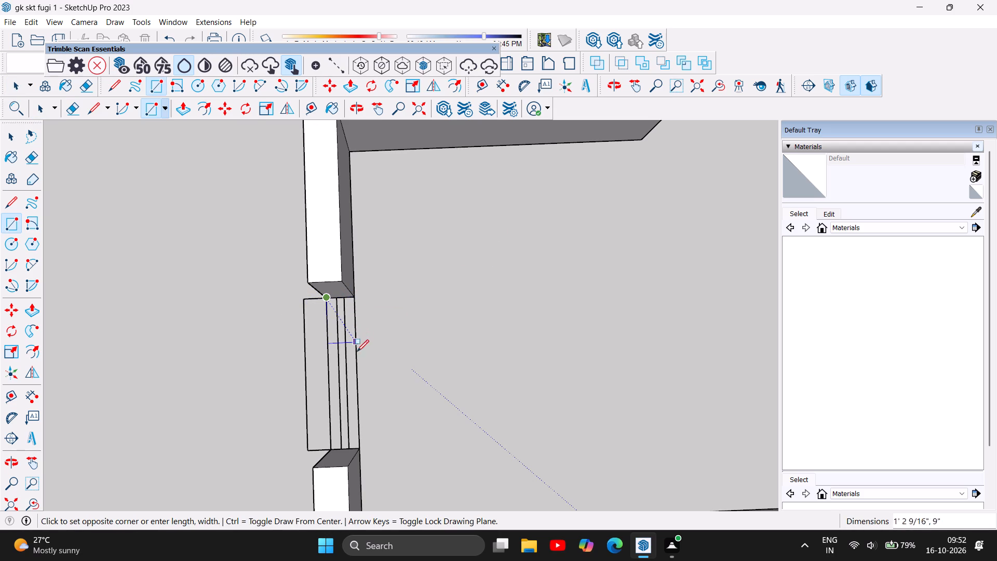
{"action": "double_click", "coordinate": [358, 449]}
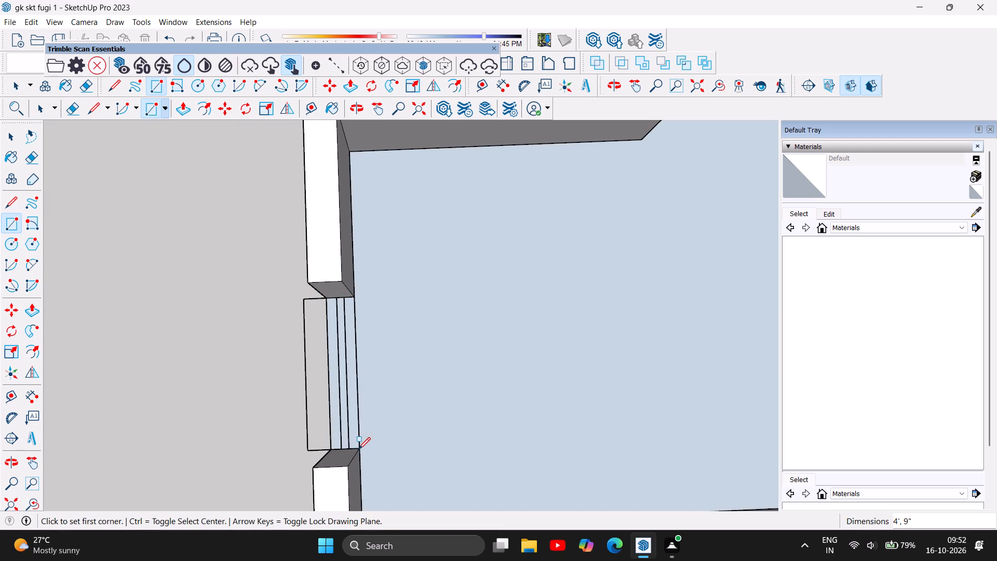
Delete the unwanted floor face inside the side wing's front corner room, keeping the window-opening rectangle.
{"action": "left_click", "coordinate": [18, 136]}
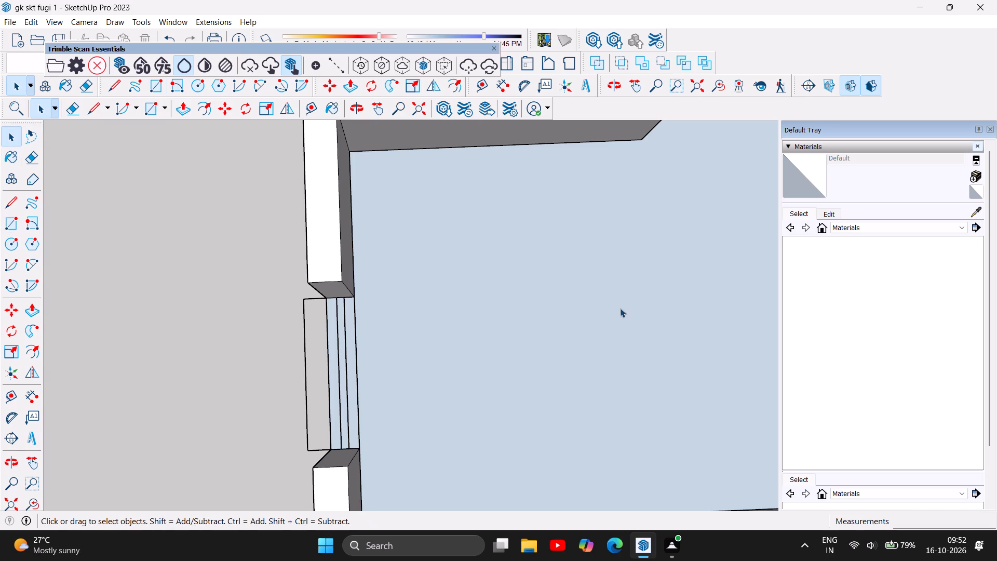
{"action": "left_click", "coordinate": [615, 305]}
{"action": "key", "text": "Delete"}
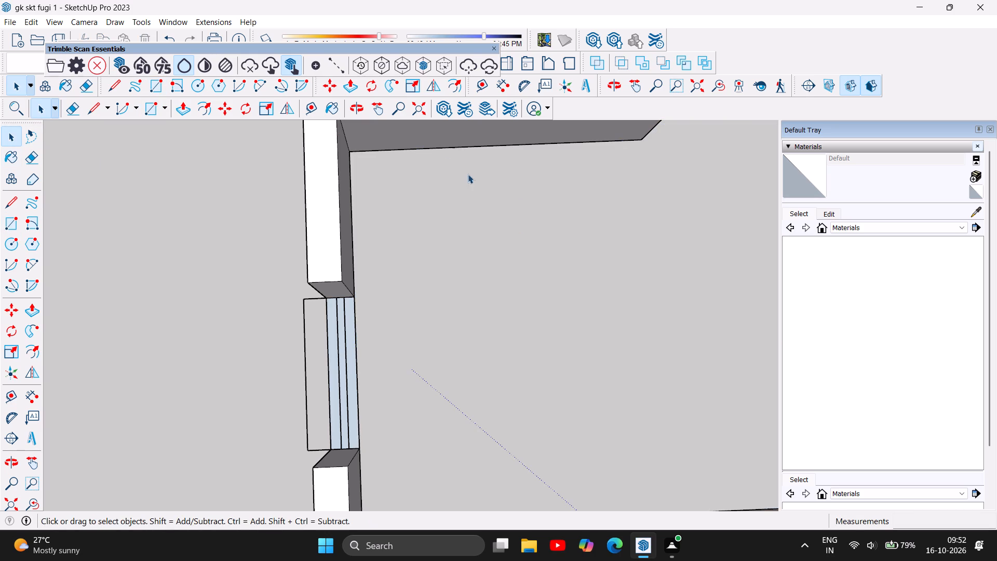
Inspect the door and window openings around the whole floor plan for any still missing a floor-level rectangle.
{"action": "scroll", "coordinate": [215, 275], "scroll_direction": "down", "scroll_amount": 6}
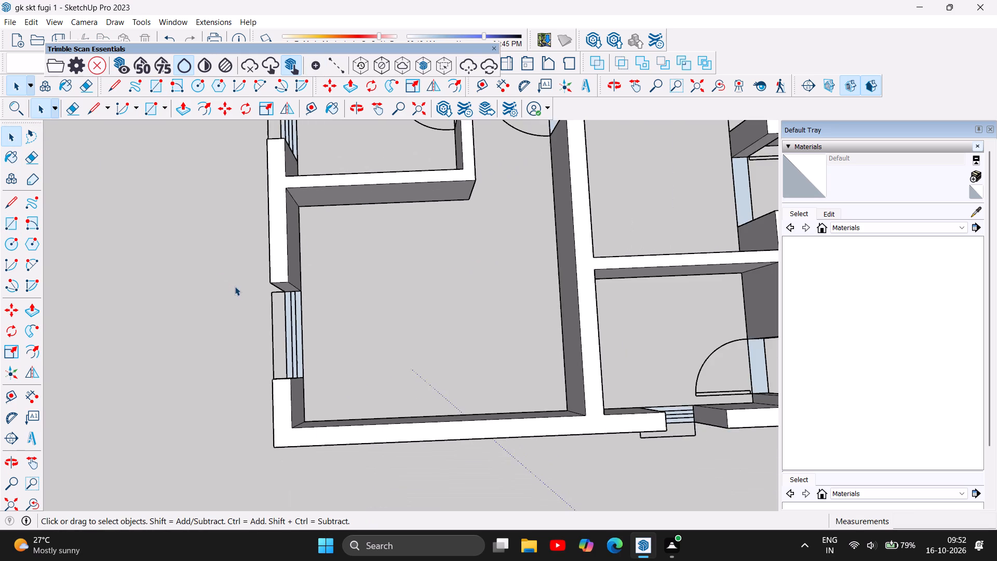
{"action": "scroll", "coordinate": [449, 316], "scroll_direction": "down", "scroll_amount": 13}
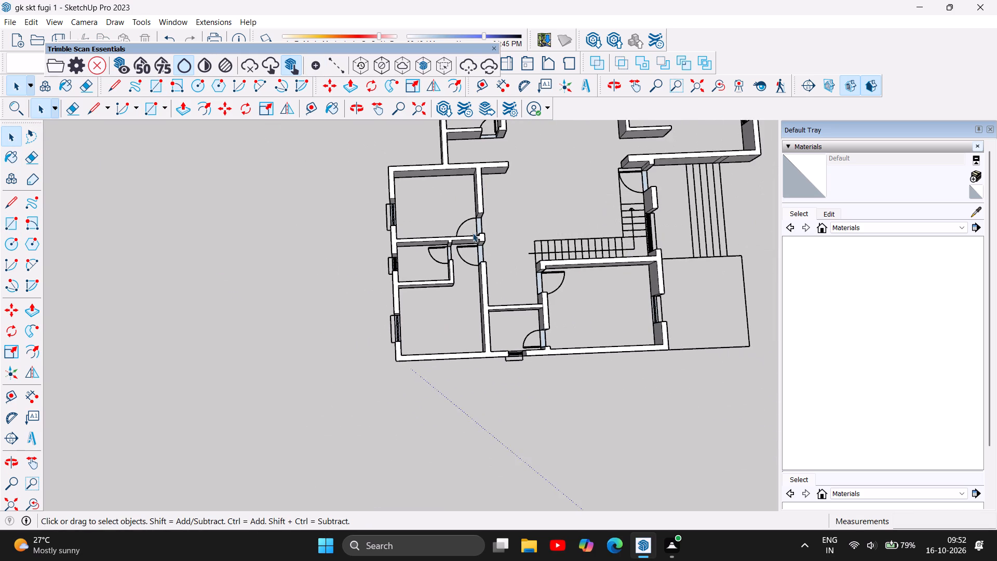
{"action": "scroll", "coordinate": [471, 230], "scroll_direction": "up", "scroll_amount": 5}
{"action": "scroll", "coordinate": [427, 253], "scroll_direction": "up", "scroll_amount": 9}
{"action": "scroll", "coordinate": [446, 288], "scroll_direction": "down", "scroll_amount": 20}
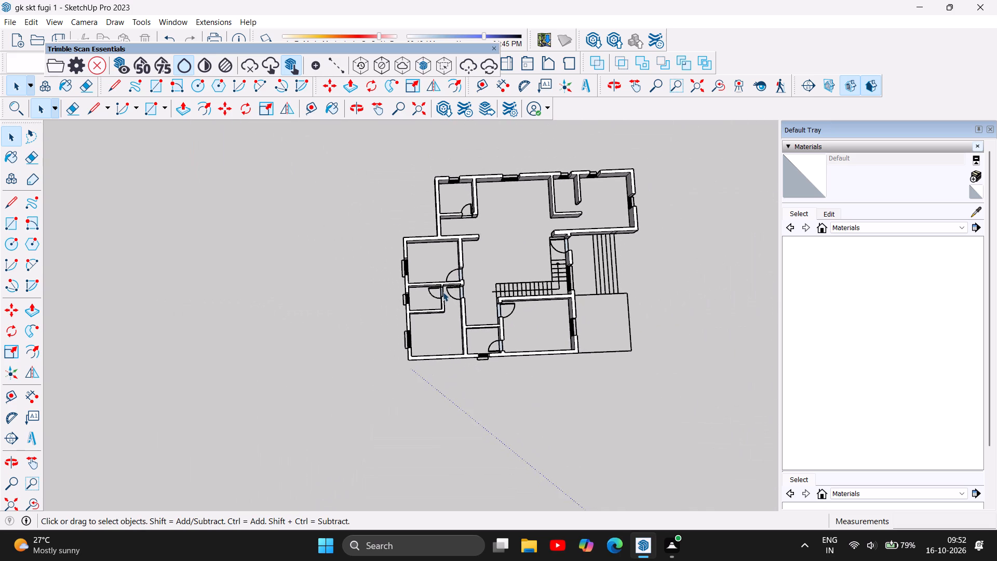
{"action": "scroll", "coordinate": [564, 231], "scroll_direction": "up", "scroll_amount": 11}
{"action": "scroll", "coordinate": [586, 318], "scroll_direction": "up", "scroll_amount": 2}
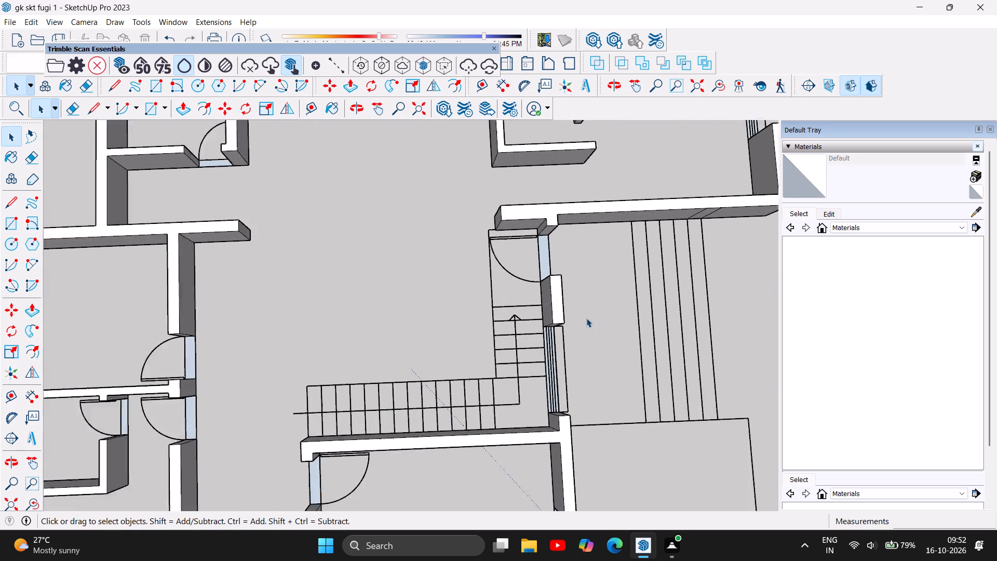
{"action": "scroll", "coordinate": [586, 318], "scroll_direction": "up", "scroll_amount": 3}
{"action": "scroll", "coordinate": [586, 318], "scroll_direction": "down", "scroll_amount": 16}
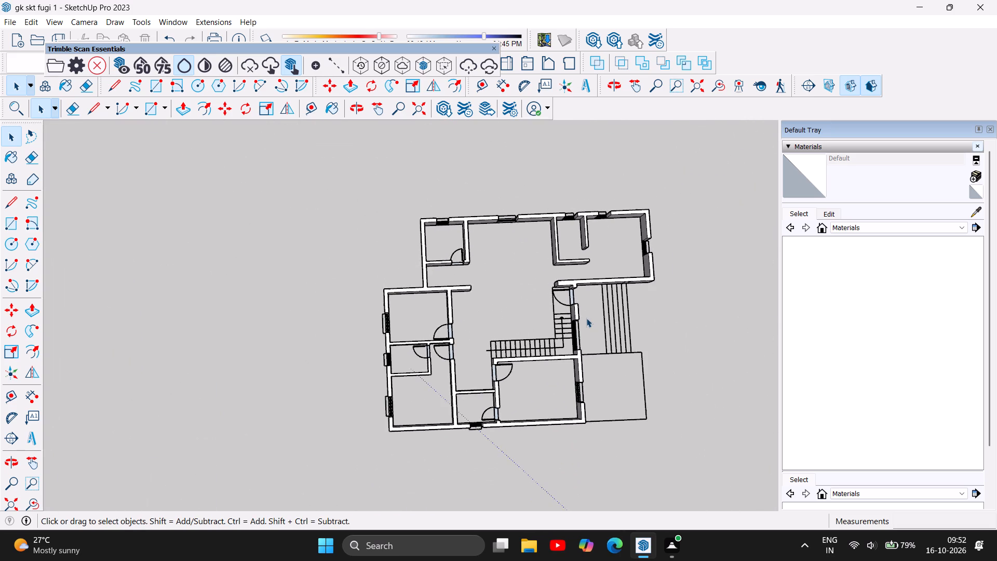
{"action": "scroll", "coordinate": [670, 237], "scroll_direction": "up", "scroll_amount": 18}
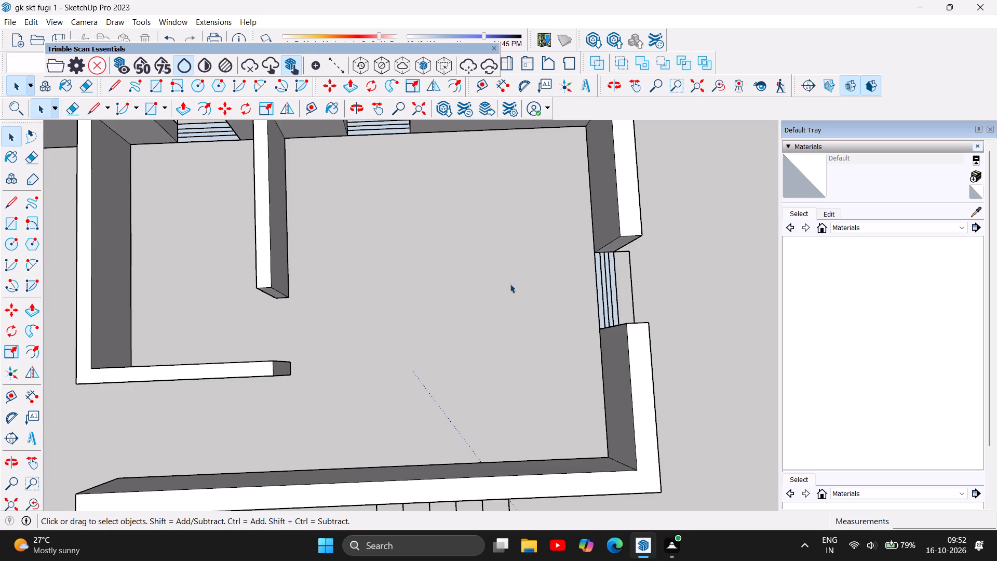
{"action": "scroll", "coordinate": [396, 351], "scroll_direction": "down", "scroll_amount": 13}
{"action": "scroll", "coordinate": [454, 345], "scroll_direction": "down", "scroll_amount": 7}
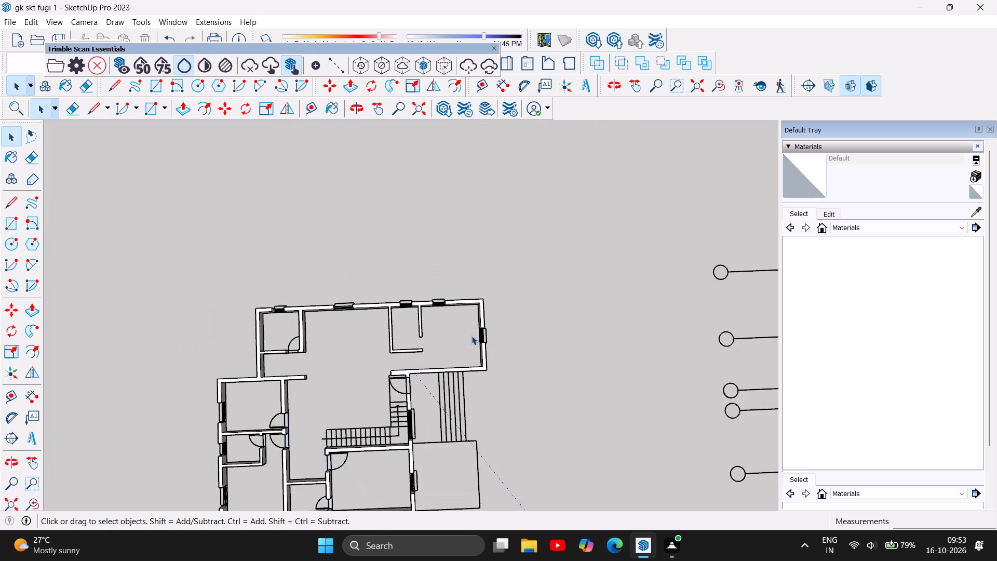
{"action": "scroll", "coordinate": [471, 336], "scroll_direction": "down", "scroll_amount": 4}
{"action": "scroll", "coordinate": [430, 433], "scroll_direction": "up", "scroll_amount": 13}
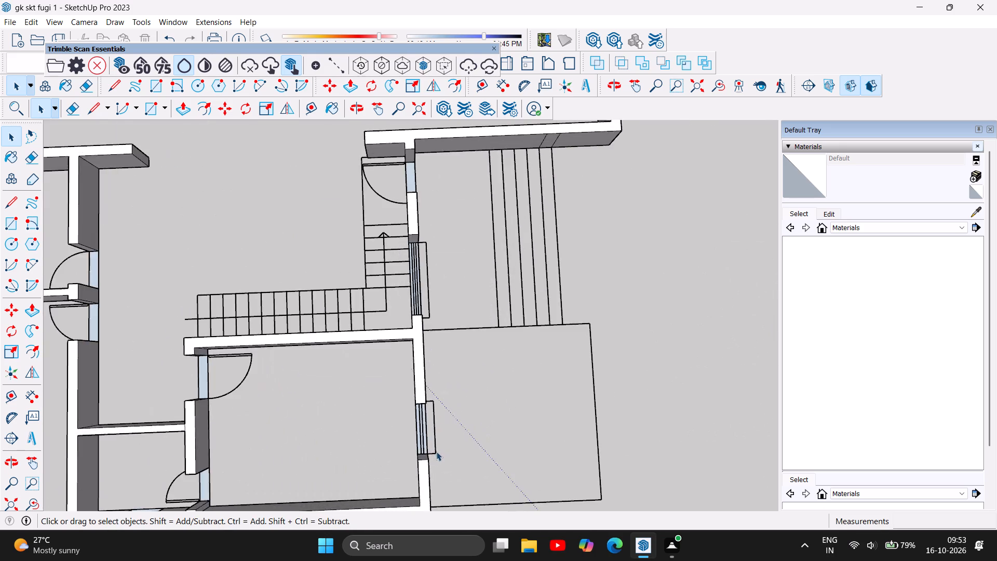
Push/Pull the rectangle in the front-wall window opening of the projecting room beside the entrance steps up 3'.
{"action": "scroll", "coordinate": [429, 451], "scroll_direction": "up", "scroll_amount": 6}
{"action": "scroll", "coordinate": [475, 379], "scroll_direction": "down", "scroll_amount": 13}
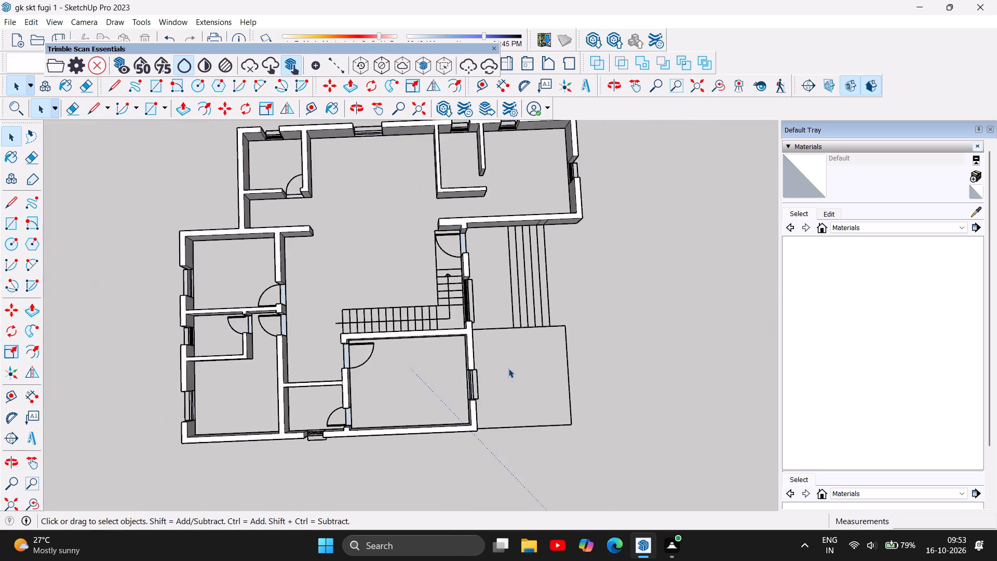
{"action": "scroll", "coordinate": [508, 368], "scroll_direction": "down", "scroll_amount": 5}
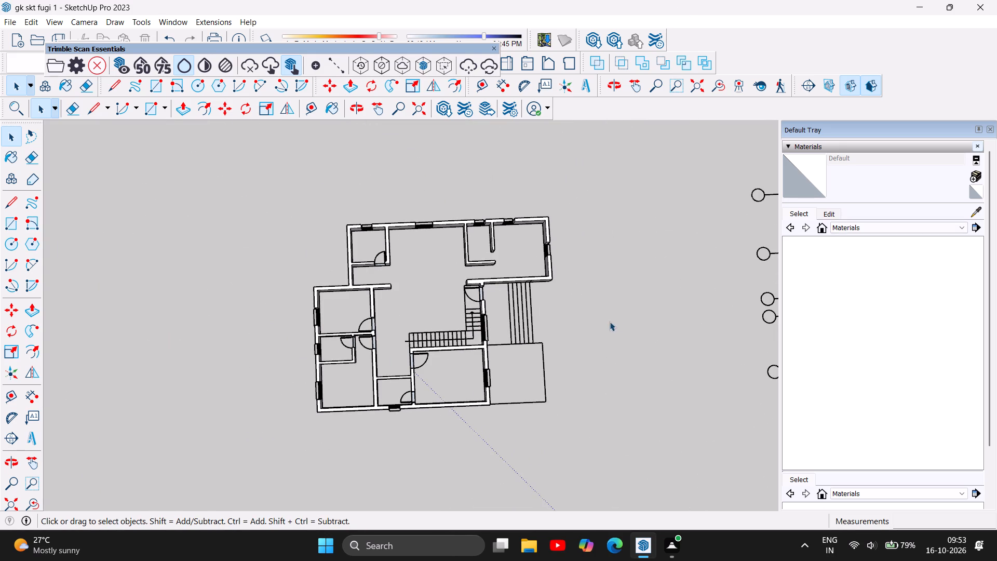
{"action": "left_click", "coordinate": [354, 106]}
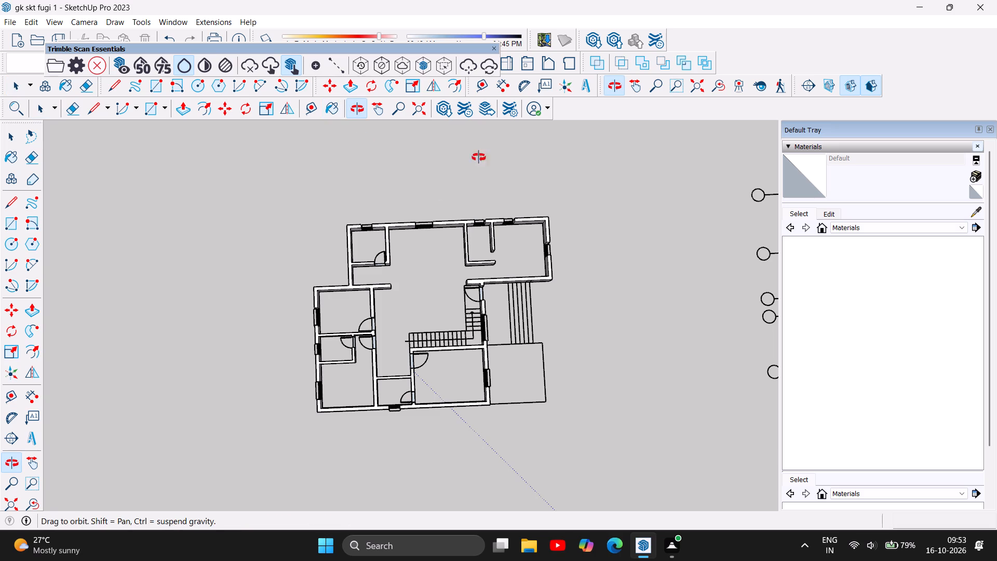
{"action": "left_click_drag", "start_coordinate": [680, 371], "coordinate": [258, 205]}
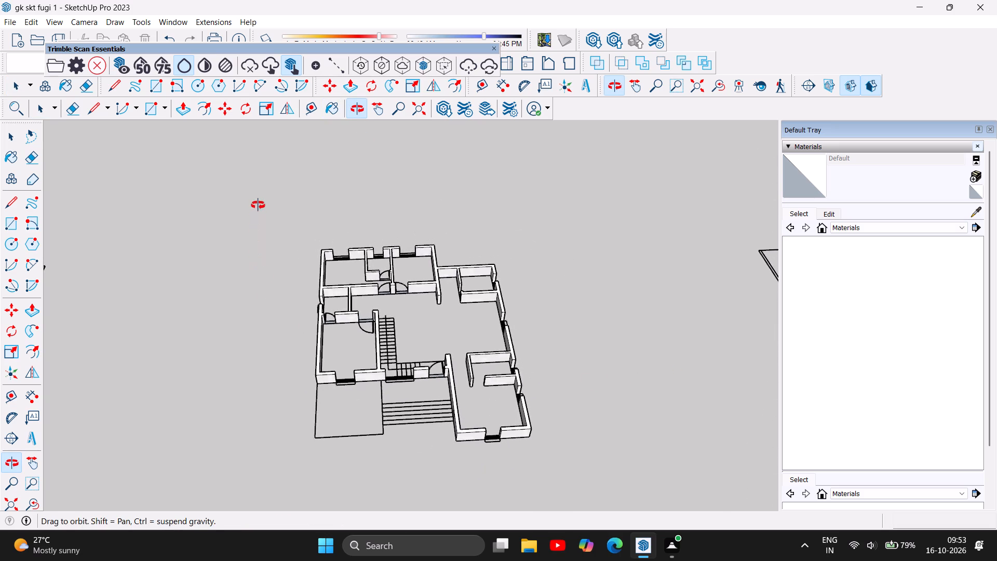
{"action": "left_click_drag", "start_coordinate": [258, 205], "coordinate": [275, 186]}
{"action": "left_click_drag", "start_coordinate": [569, 487], "coordinate": [547, 370]}
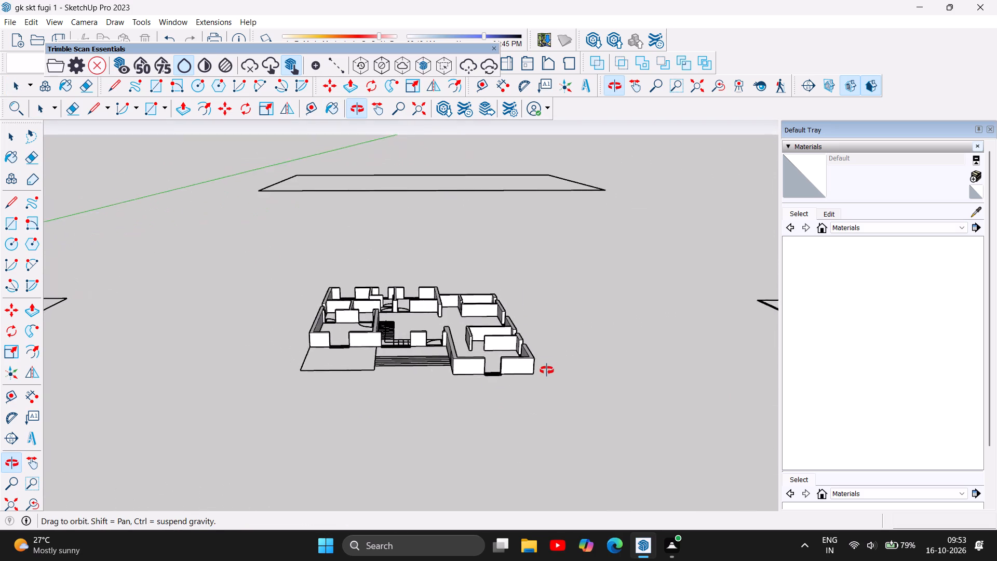
{"action": "left_click_drag", "start_coordinate": [547, 370], "coordinate": [560, 426]}
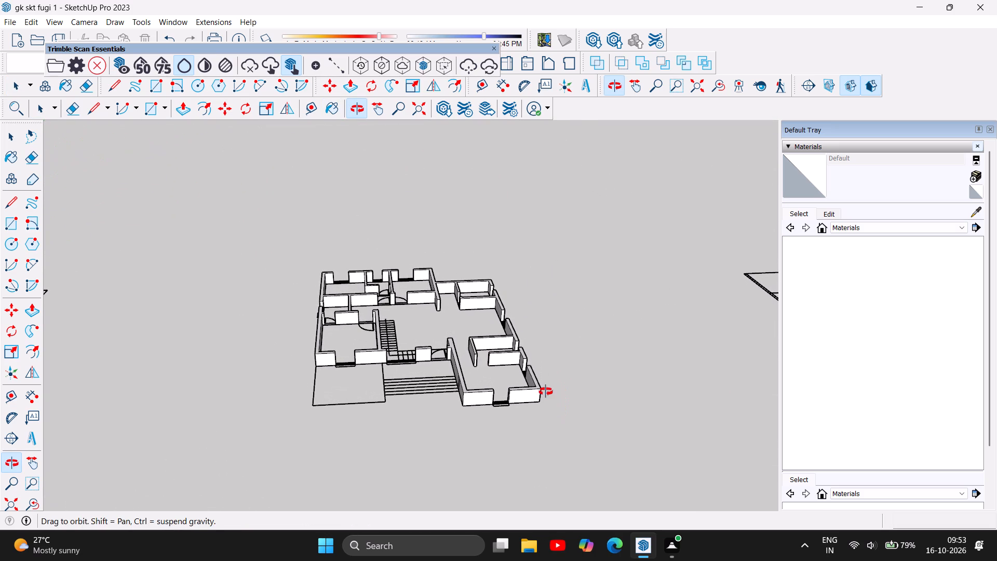
{"action": "scroll", "coordinate": [508, 357], "scroll_direction": "up", "scroll_amount": 8}
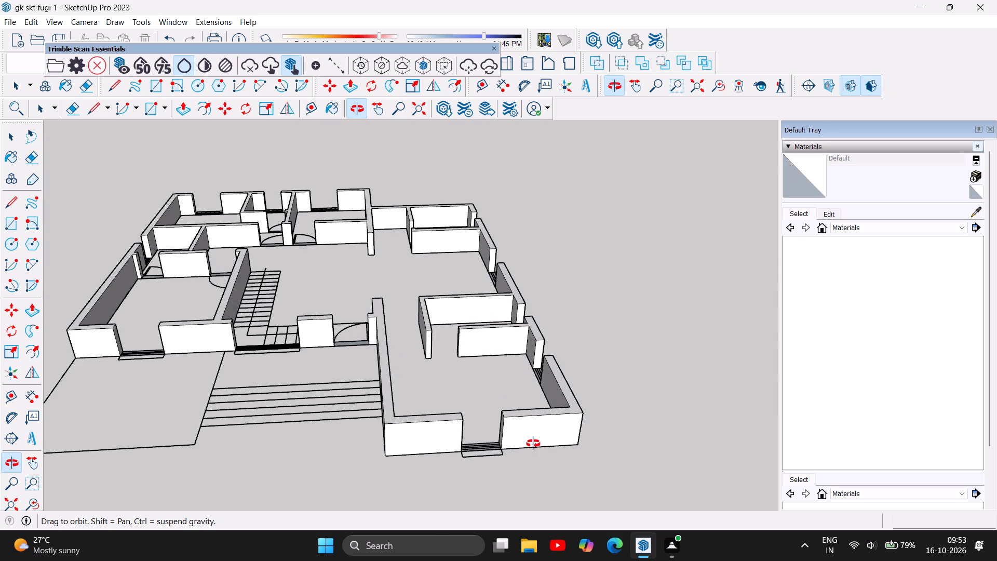
{"action": "scroll", "coordinate": [512, 459], "scroll_direction": "up", "scroll_amount": 13}
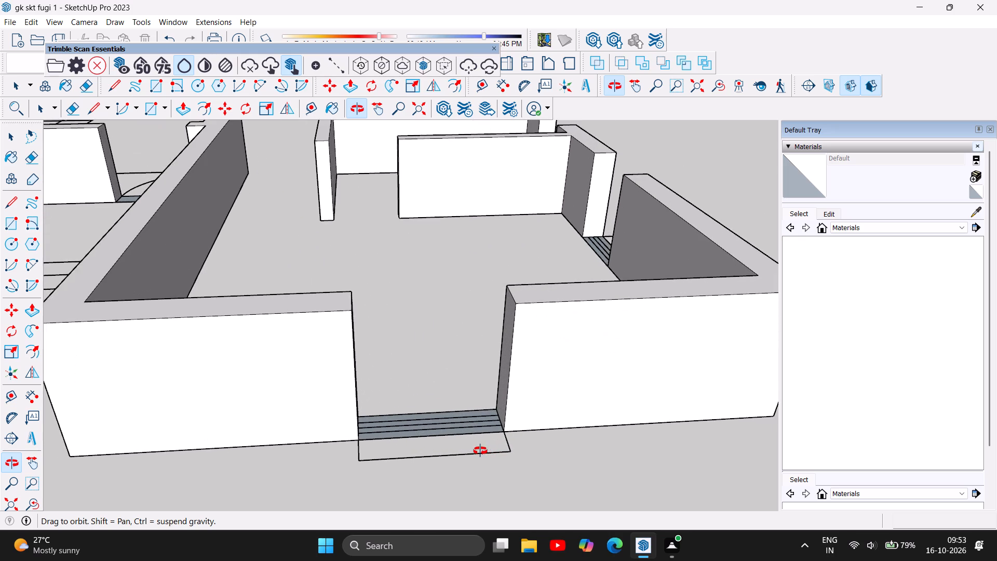
{"action": "scroll", "coordinate": [480, 451], "scroll_direction": "up", "scroll_amount": 3}
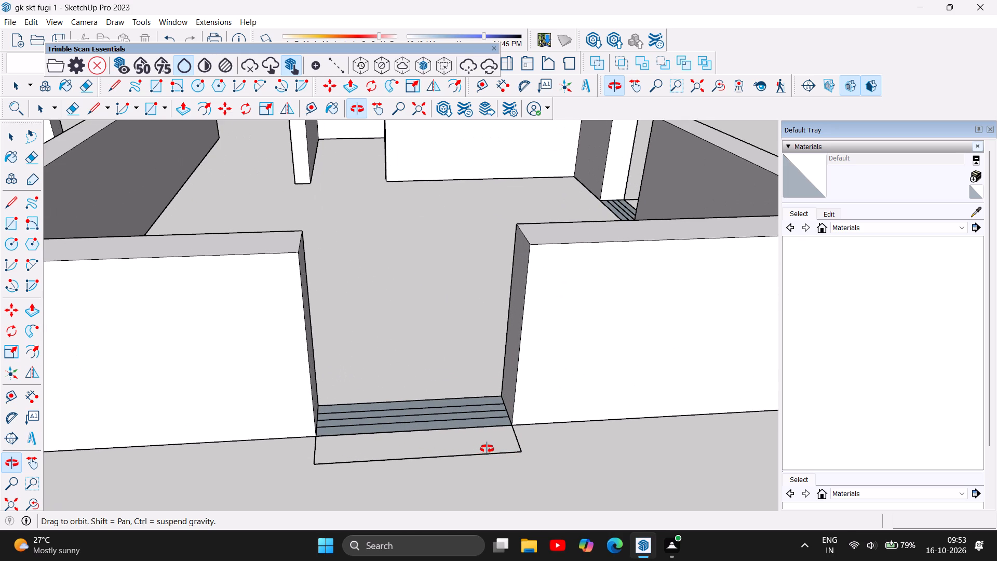
{"action": "scroll", "coordinate": [487, 449], "scroll_direction": "down", "scroll_amount": 6}
{"action": "scroll", "coordinate": [455, 443], "scroll_direction": "up", "scroll_amount": 6}
{"action": "scroll", "coordinate": [471, 445], "scroll_direction": "down", "scroll_amount": 5}
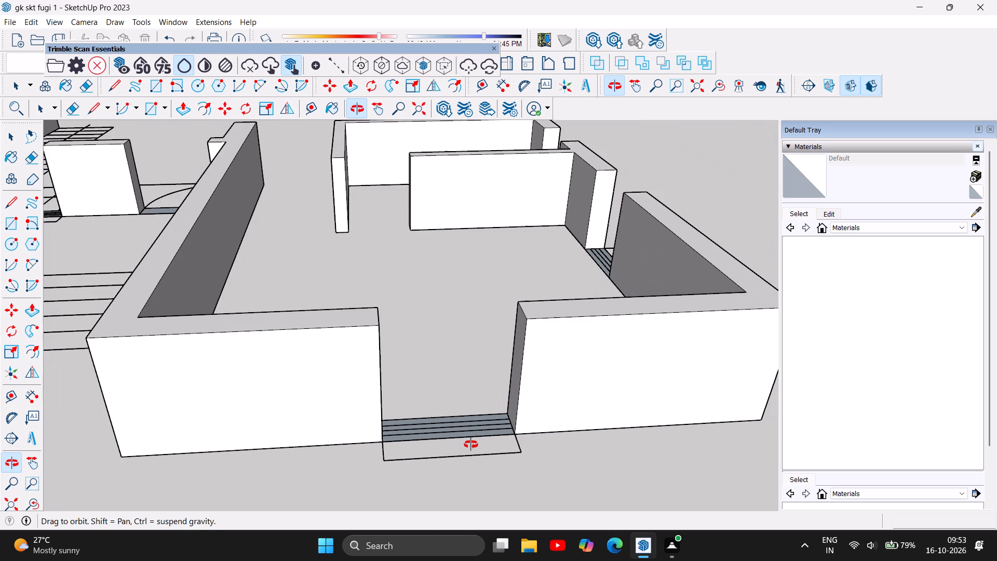
{"action": "scroll", "coordinate": [471, 445], "scroll_direction": "down", "scroll_amount": 5}
{"action": "scroll", "coordinate": [471, 445], "scroll_direction": "up", "scroll_amount": 7}
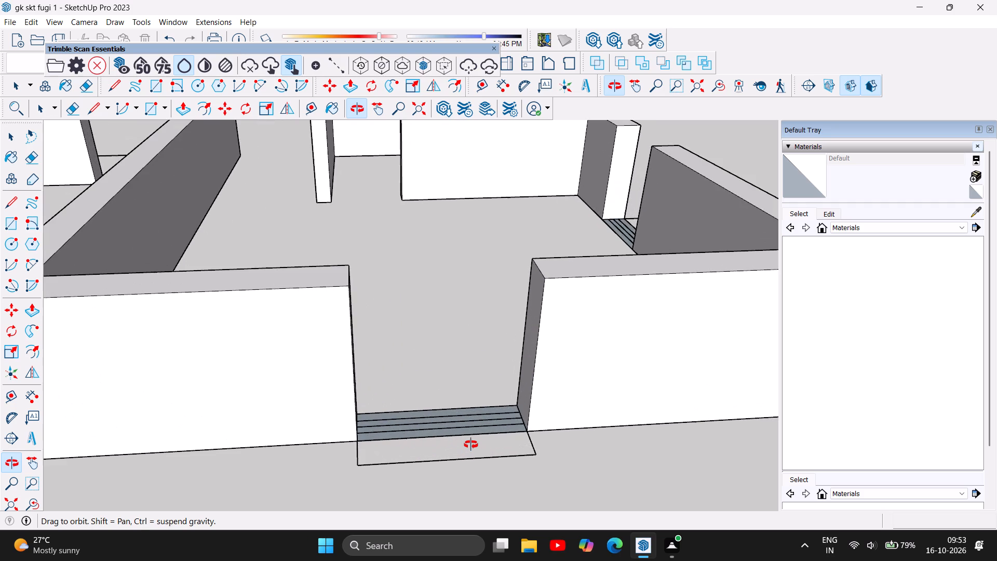
{"action": "scroll", "coordinate": [471, 445], "scroll_direction": "up", "scroll_amount": 4}
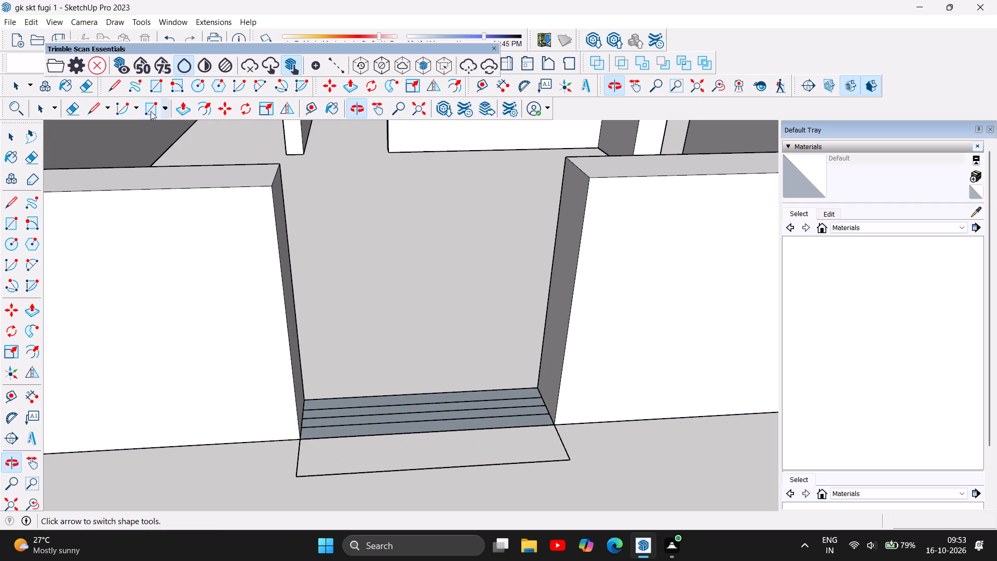
{"action": "left_click", "coordinate": [183, 107]}
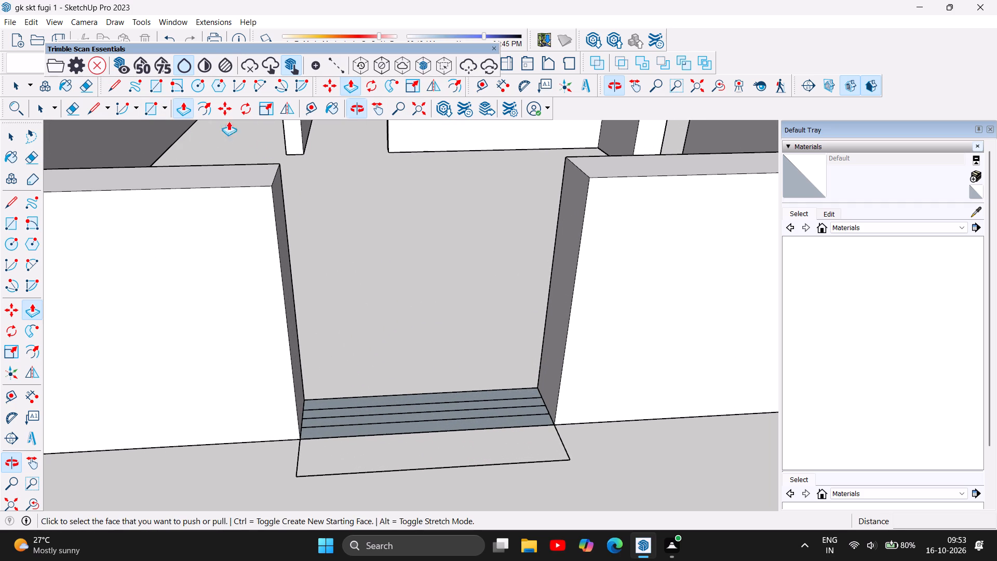
{"action": "left_click", "coordinate": [429, 413]}
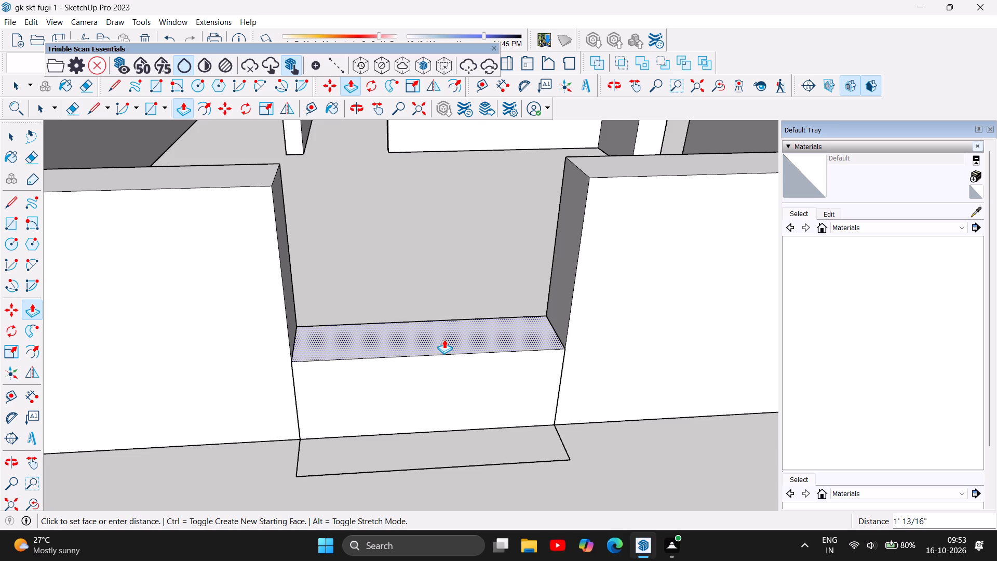
{"action": "key", "text": "3"}
{"action": "key", "text": "apostrophe"}
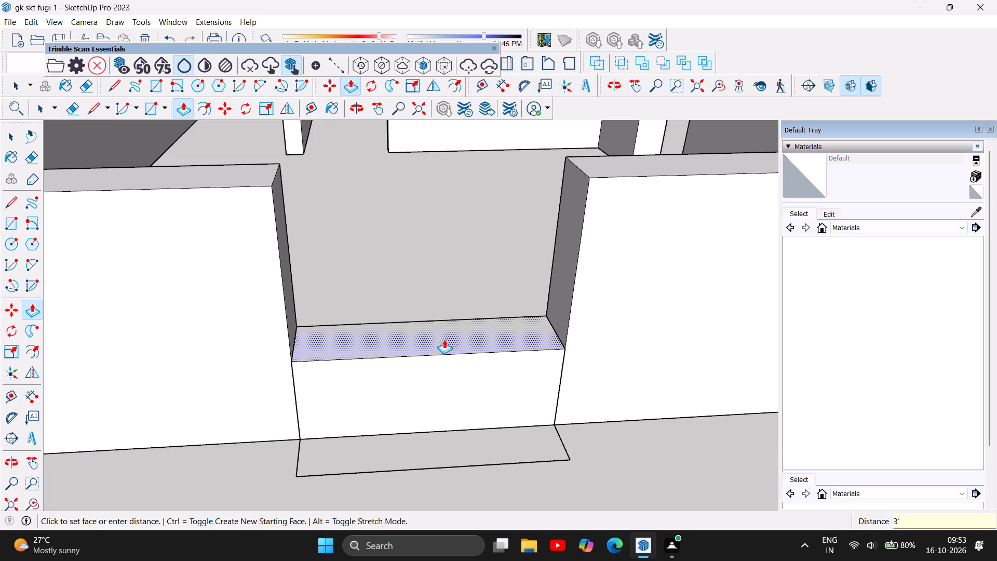
{"action": "key", "text": "Return"}
Push/Pull the rectangle in the door opening between the staircase and the entrance steps up 3'.
{"action": "scroll", "coordinate": [401, 409], "scroll_direction": "down", "scroll_amount": 7}
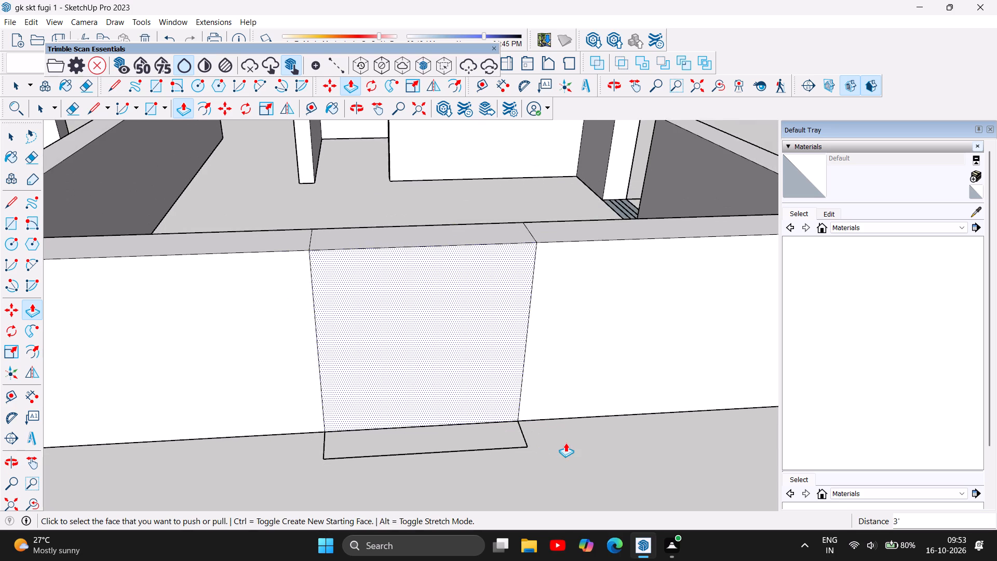
{"action": "scroll", "coordinate": [565, 443], "scroll_direction": "down", "scroll_amount": 12}
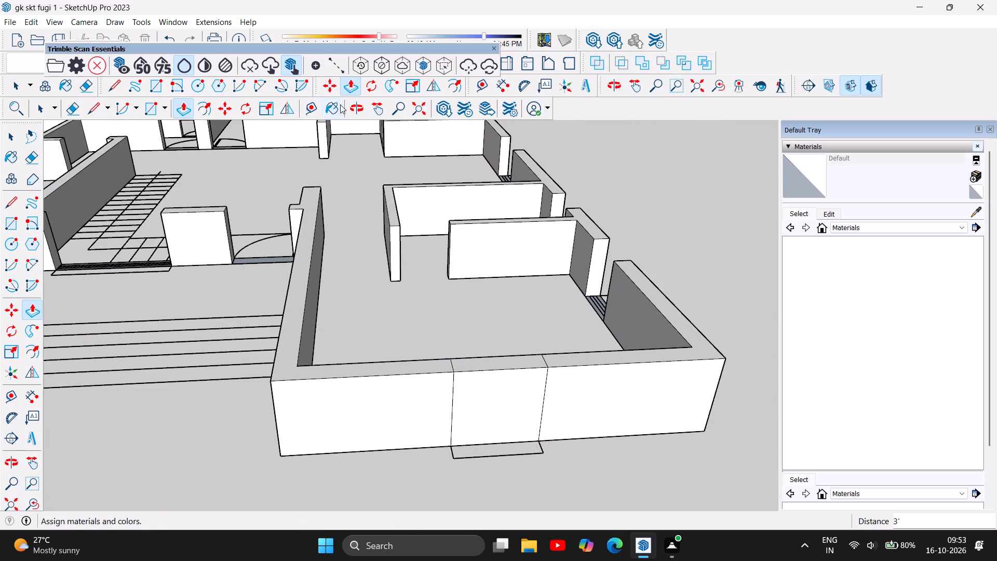
{"action": "left_click", "coordinate": [355, 106]}
{"action": "left_click_drag", "start_coordinate": [530, 269], "coordinate": [461, 402]}
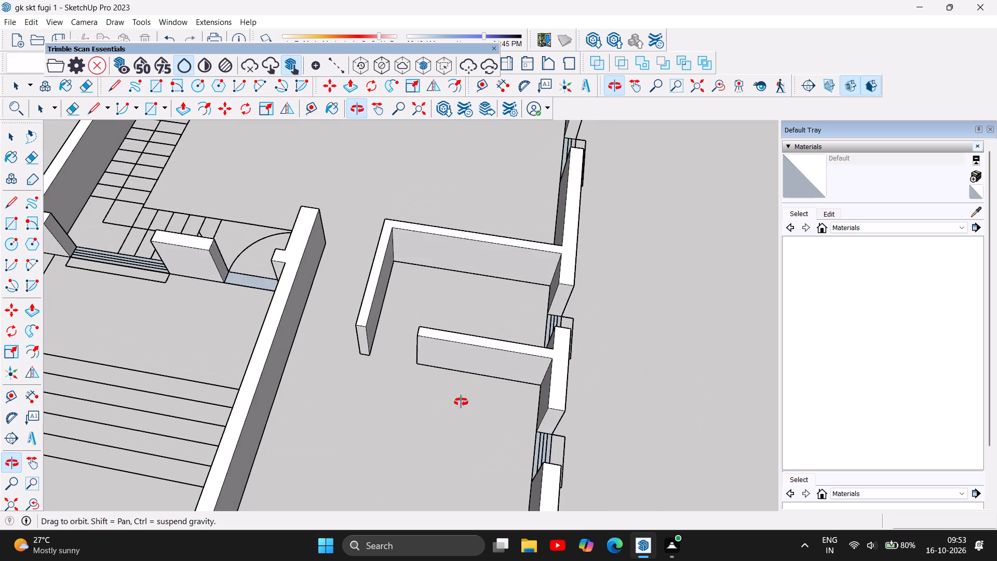
{"action": "scroll", "coordinate": [480, 293], "scroll_direction": "down", "scroll_amount": 6}
{"action": "left_click_drag", "start_coordinate": [421, 268], "coordinate": [508, 434]}
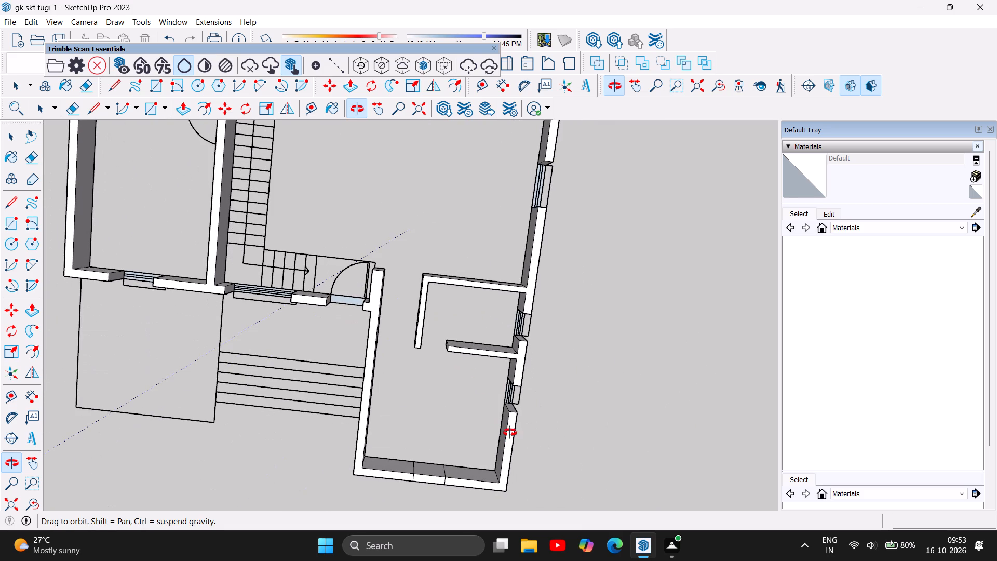
{"action": "left_click_drag", "start_coordinate": [427, 385], "coordinate": [506, 362]}
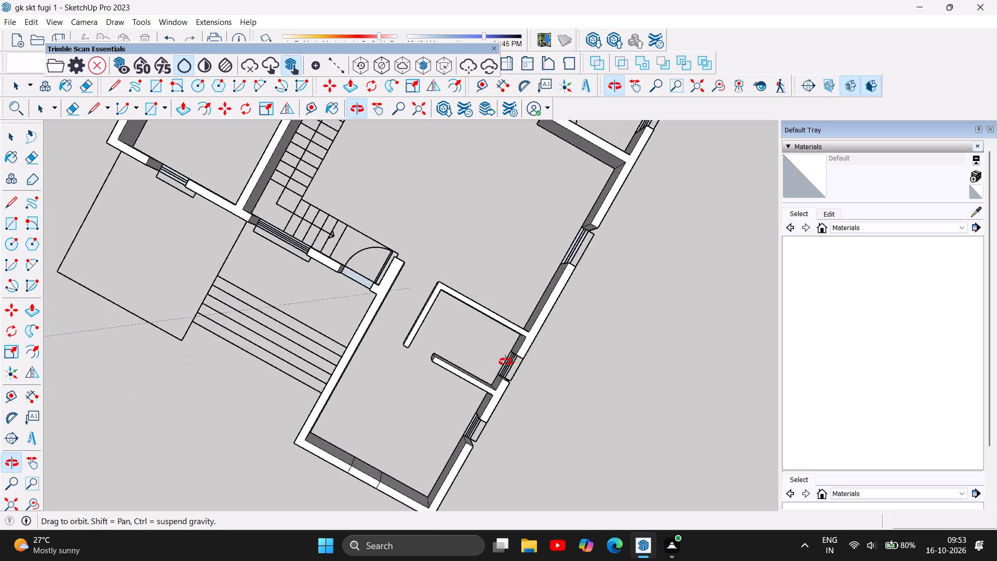
{"action": "left_click_drag", "start_coordinate": [506, 362], "coordinate": [379, 289]}
{"action": "left_click_drag", "start_coordinate": [300, 343], "coordinate": [393, 363]}
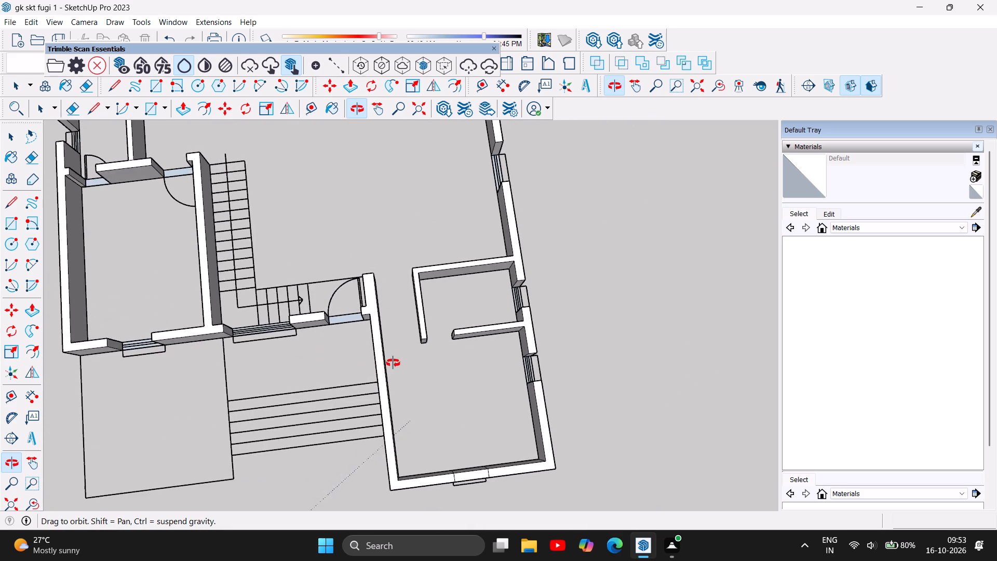
{"action": "left_click_drag", "start_coordinate": [393, 363], "coordinate": [389, 372]}
{"action": "scroll", "coordinate": [346, 387], "scroll_direction": "down", "scroll_amount": 8}
{"action": "scroll", "coordinate": [328, 377], "scroll_direction": "up", "scroll_amount": 5}
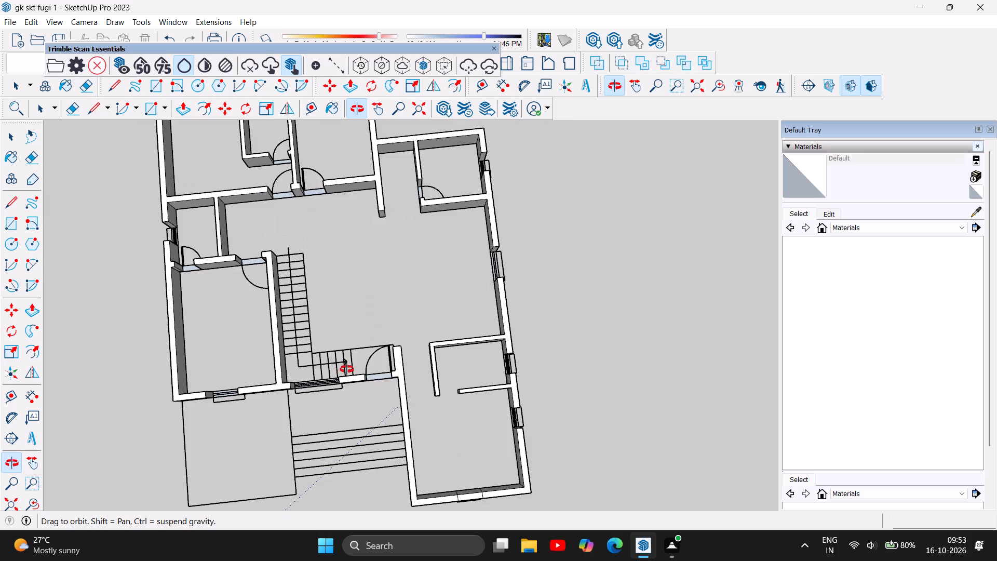
{"action": "scroll", "coordinate": [407, 372], "scroll_direction": "up", "scroll_amount": 5}
{"action": "scroll", "coordinate": [361, 392], "scroll_direction": "up", "scroll_amount": 2}
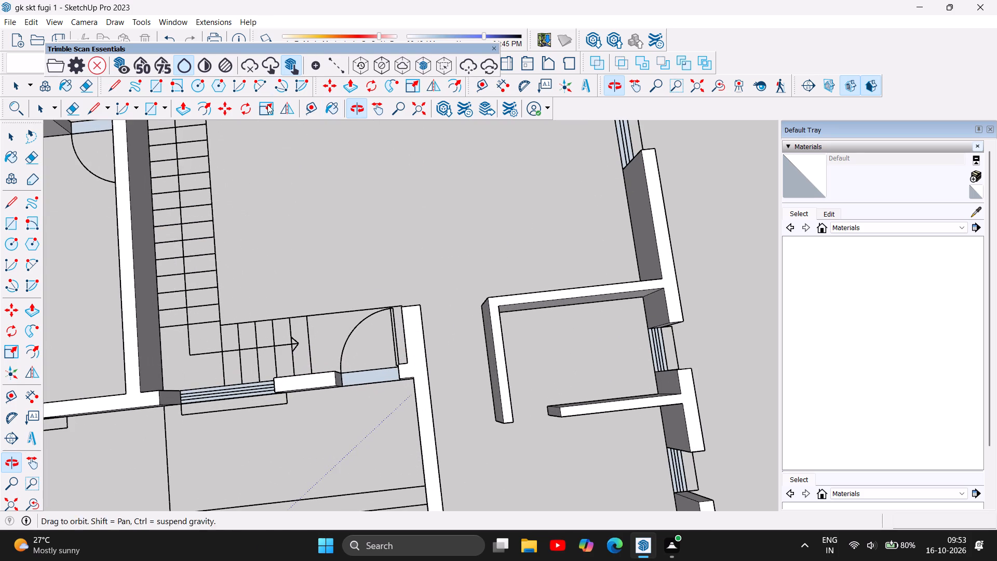
{"action": "left_click", "coordinate": [189, 108]}
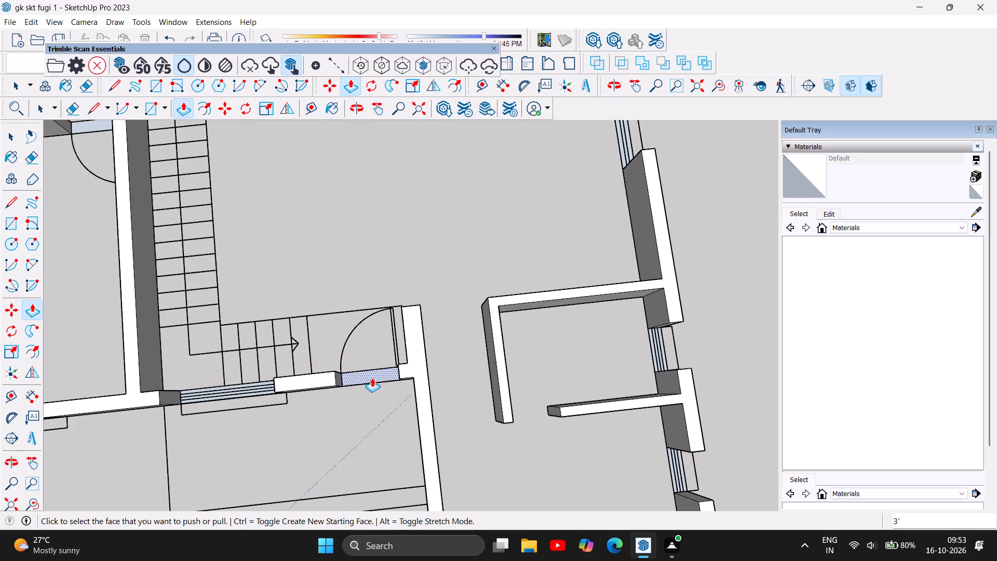
{"action": "left_click", "coordinate": [375, 371]}
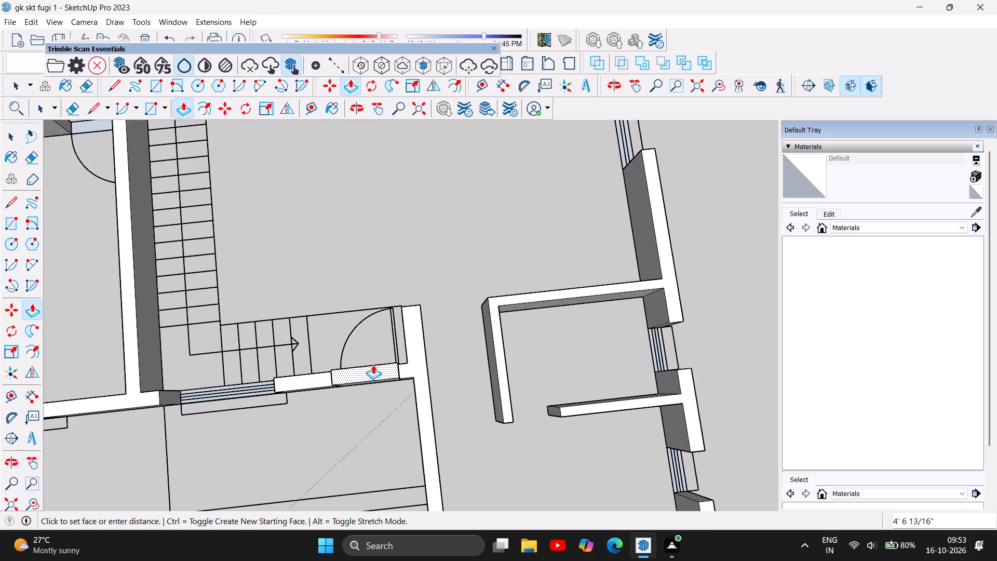
{"action": "type", "text": "3'"}
{"action": "key", "text": "Return"}
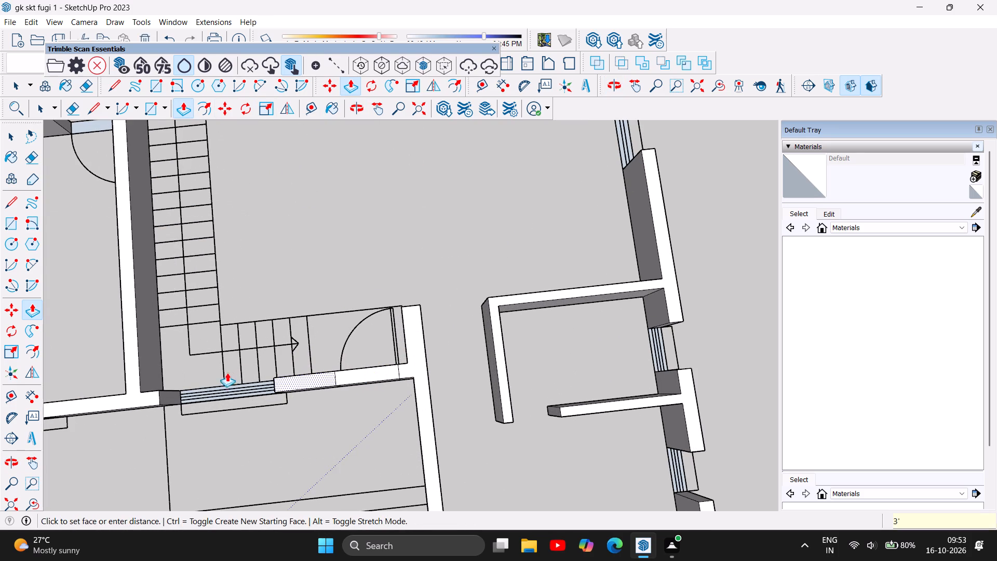
Push/Pull the rectangle in the window opening next to the staircase up 3'.
{"action": "left_click", "coordinate": [236, 386]}
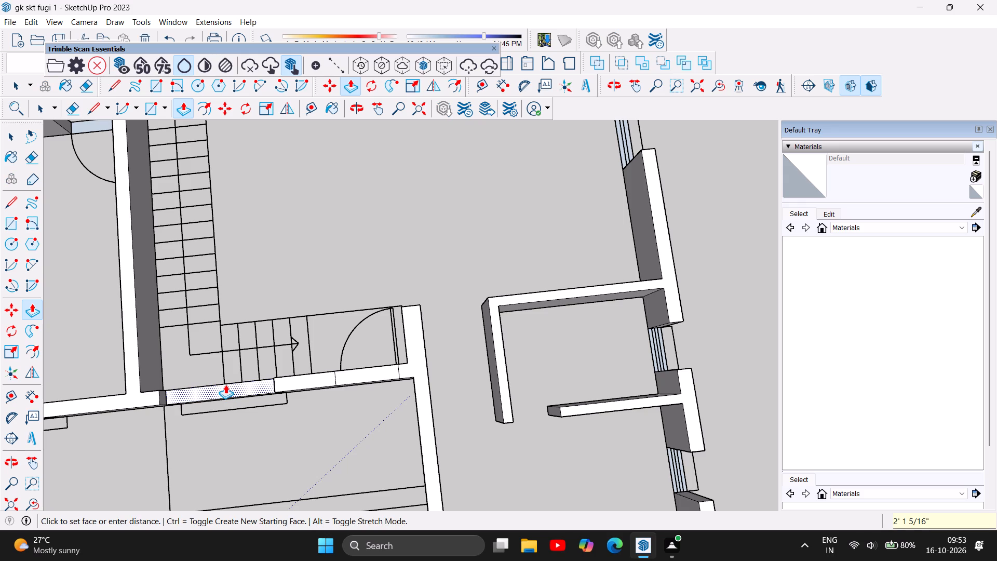
{"action": "key", "text": "3"}
{"action": "key", "text": "apostrophe"}
{"action": "key", "text": "Return"}
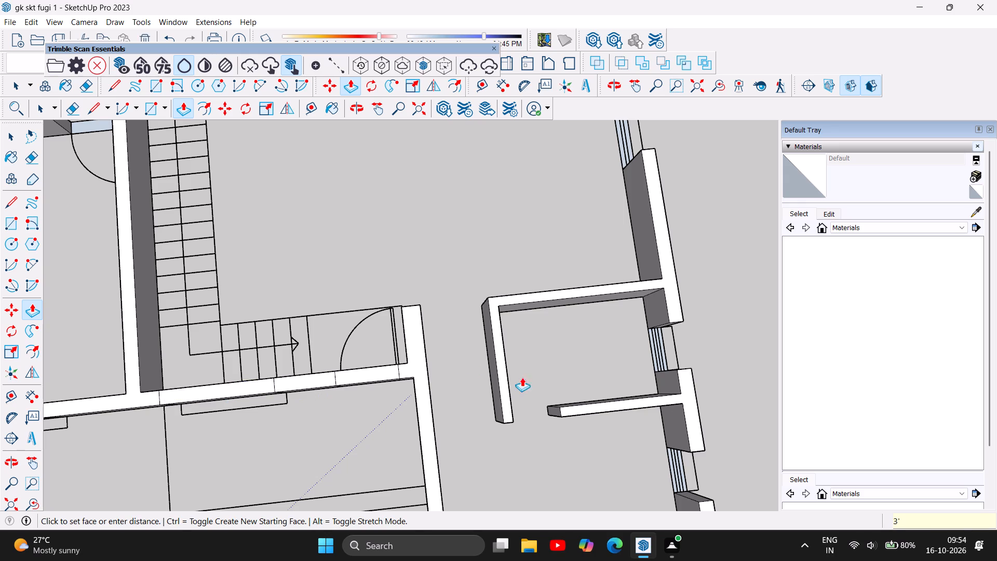
Push/Pull the rectangle in the front-wall window opening of the room on the other side of the staircase up 3'.
{"action": "scroll", "coordinate": [546, 393], "scroll_direction": "down", "scroll_amount": 6}
{"action": "scroll", "coordinate": [150, 418], "scroll_direction": "up", "scroll_amount": 11}
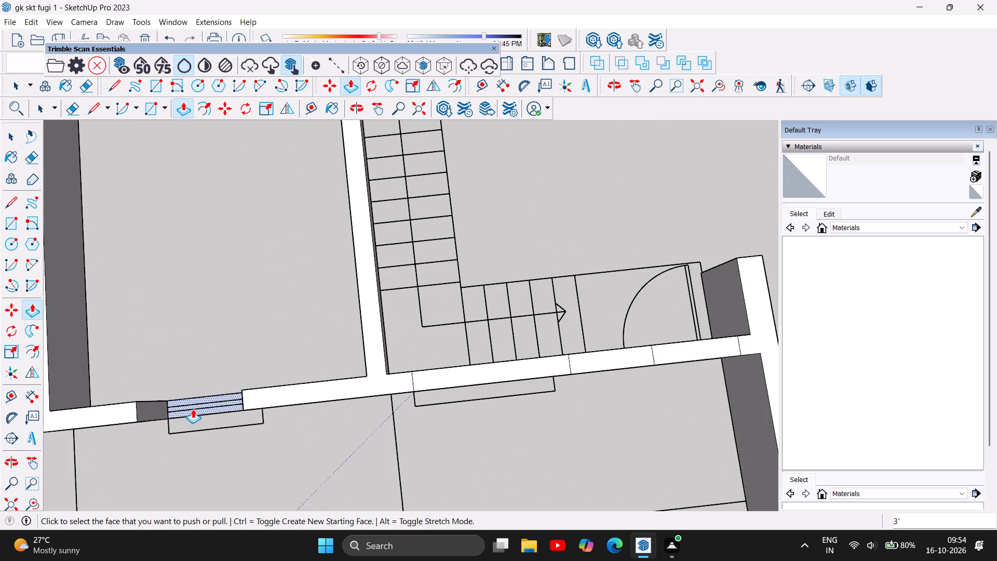
{"action": "left_click", "coordinate": [196, 403]}
{"action": "key", "text": "3"}
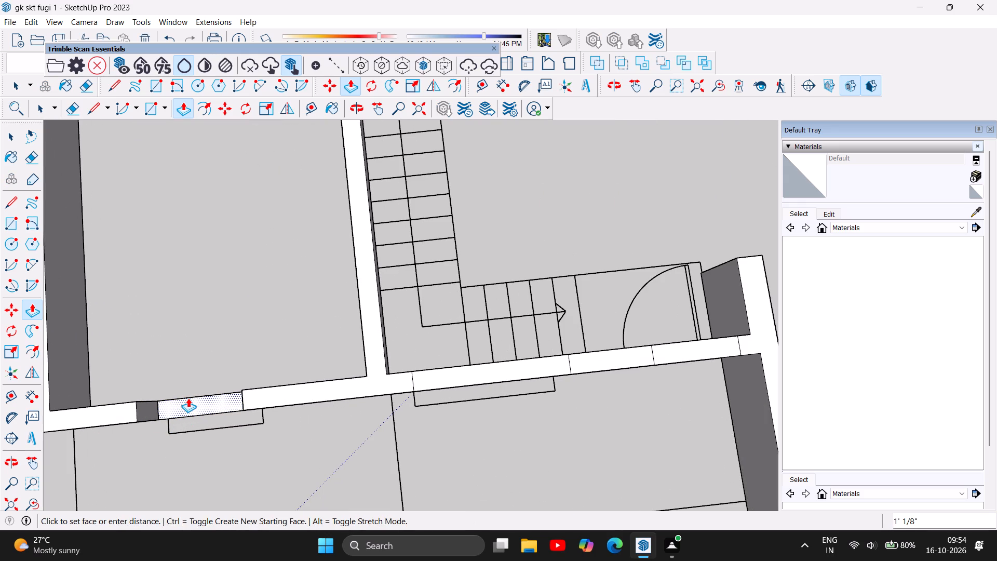
{"action": "key", "text": "apostrophe"}
{"action": "key", "text": "Return"}
Push/Pull the rectangle in the side-wall window opening of the projecting room beside the entrance steps up 3'.
{"action": "scroll", "coordinate": [292, 442], "scroll_direction": "down", "scroll_amount": 7}
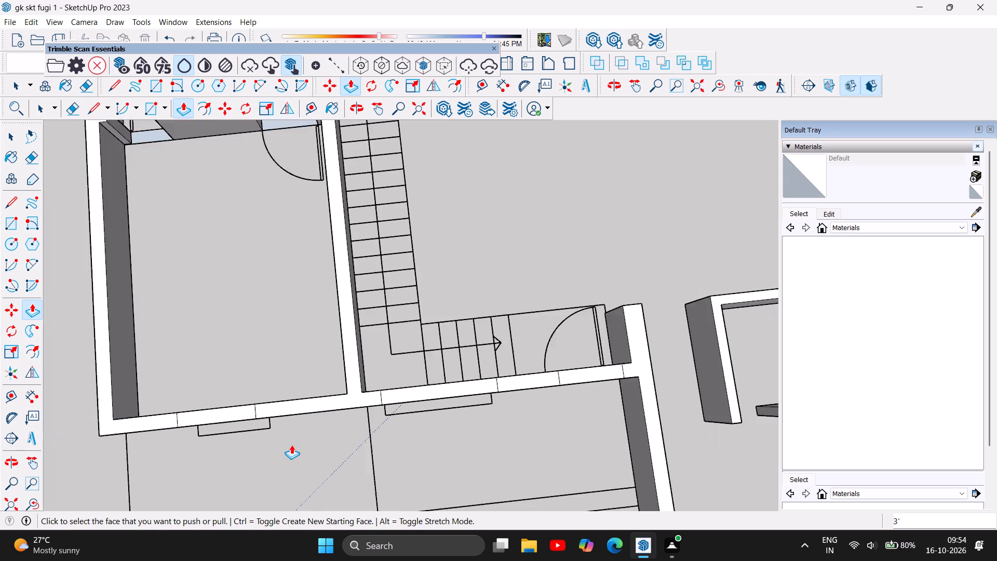
{"action": "scroll", "coordinate": [294, 446], "scroll_direction": "down", "scroll_amount": 8}
{"action": "scroll", "coordinate": [236, 230], "scroll_direction": "down", "scroll_amount": 6}
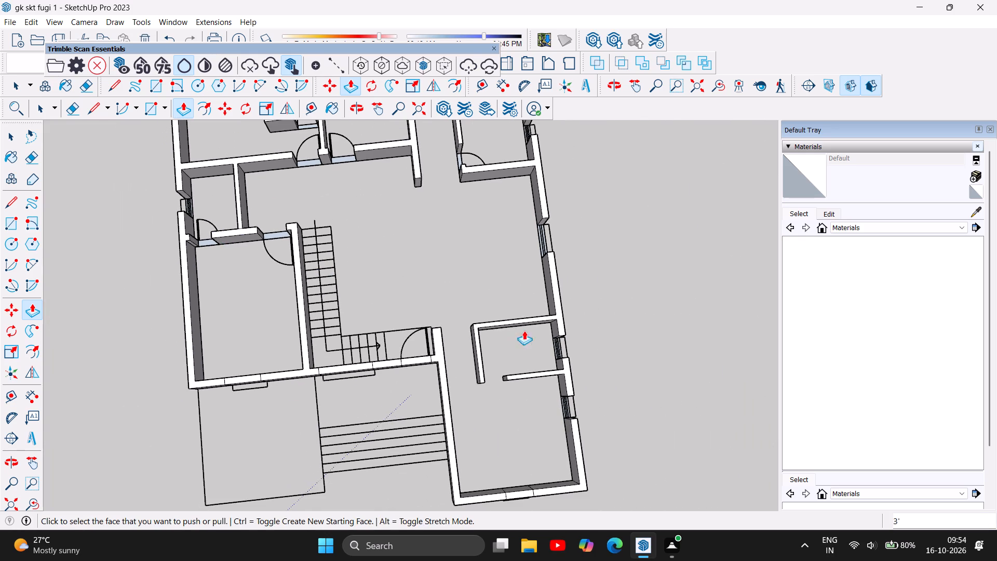
{"action": "scroll", "coordinate": [597, 401], "scroll_direction": "up", "scroll_amount": 18}
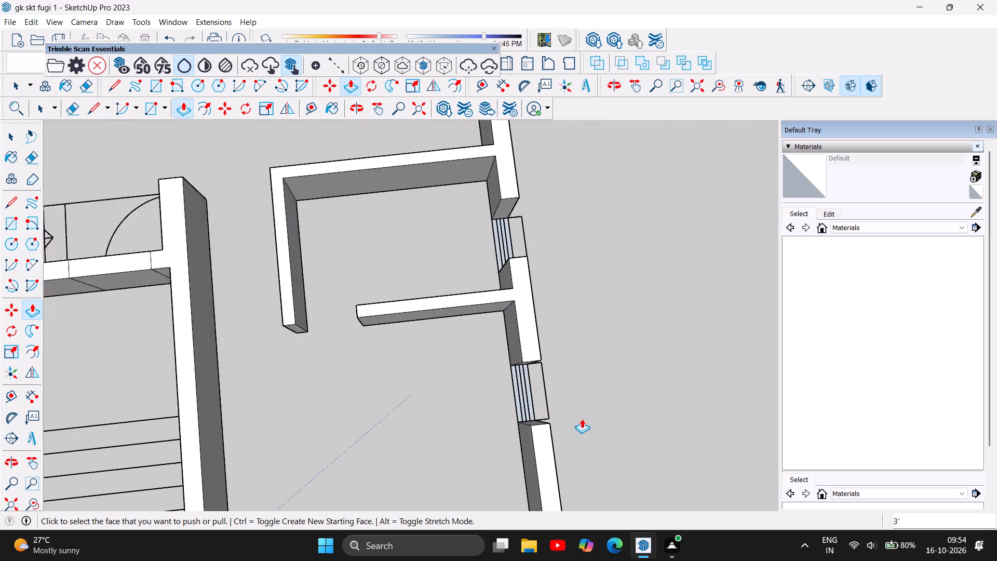
{"action": "left_click", "coordinate": [518, 375]}
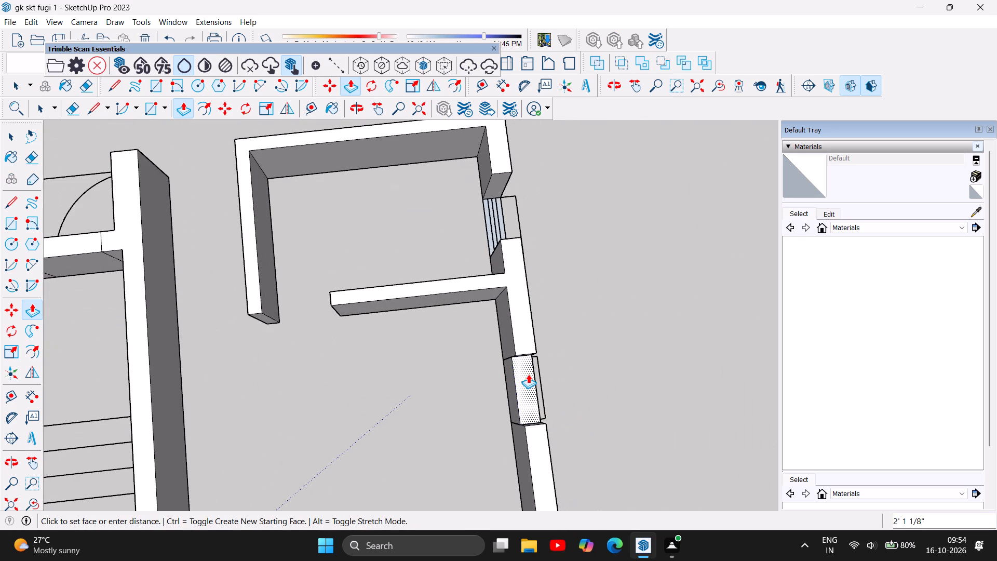
{"action": "type", "text": "3'"}
{"action": "key", "text": "Return"}
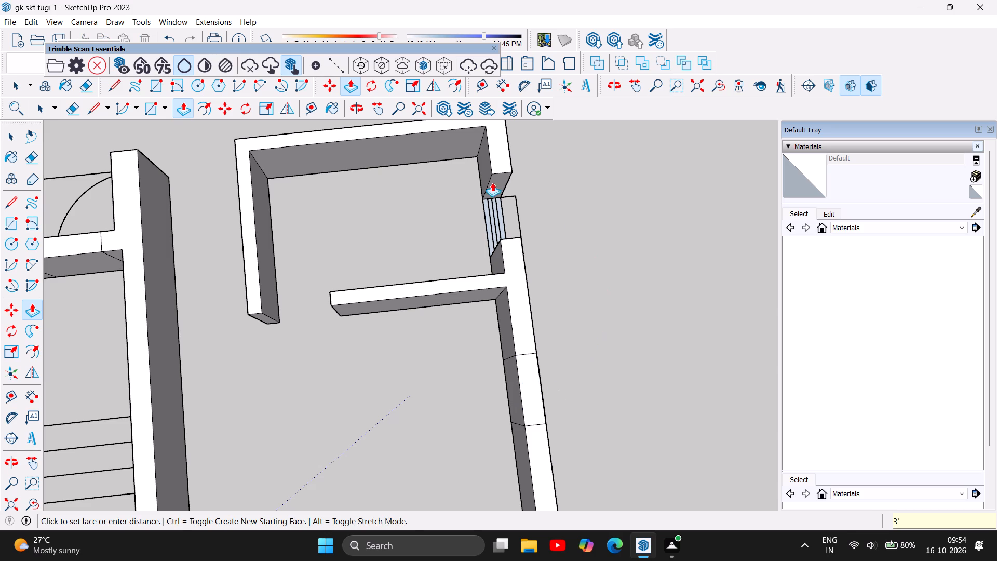
Push/Pull the rectangle in the side-wall window opening of the small room between the projecting room and the large hall up 3'.
{"action": "scroll", "coordinate": [505, 184], "scroll_direction": "up", "scroll_amount": 4}
{"action": "left_click", "coordinate": [492, 213]}
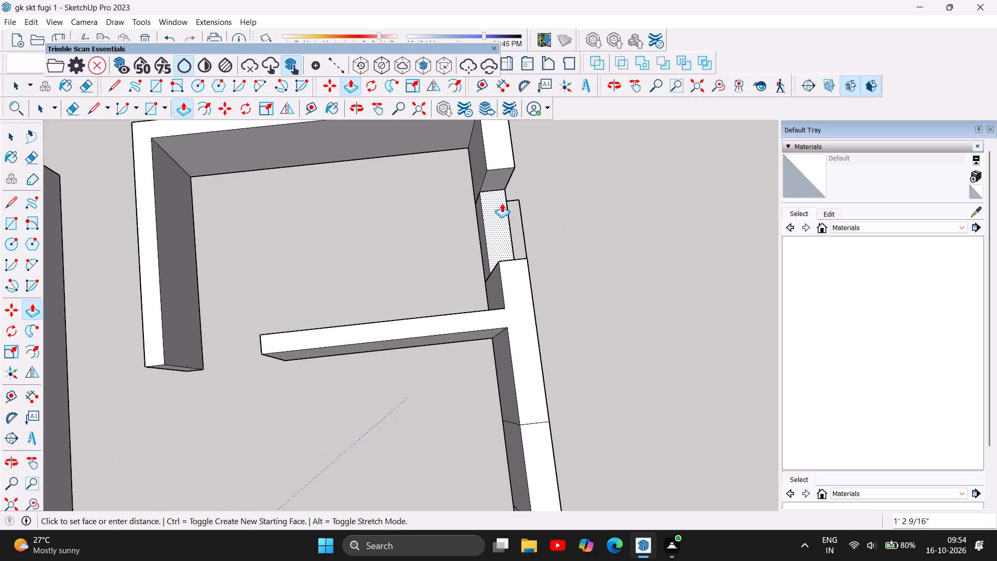
{"action": "key", "text": "3"}
{"action": "key", "text": "apostrophe"}
{"action": "key", "text": "Return"}
Push/Pull the rectangle in the large central hall's side-wall window opening up 3'.
{"action": "scroll", "coordinate": [556, 350], "scroll_direction": "down", "scroll_amount": 2}
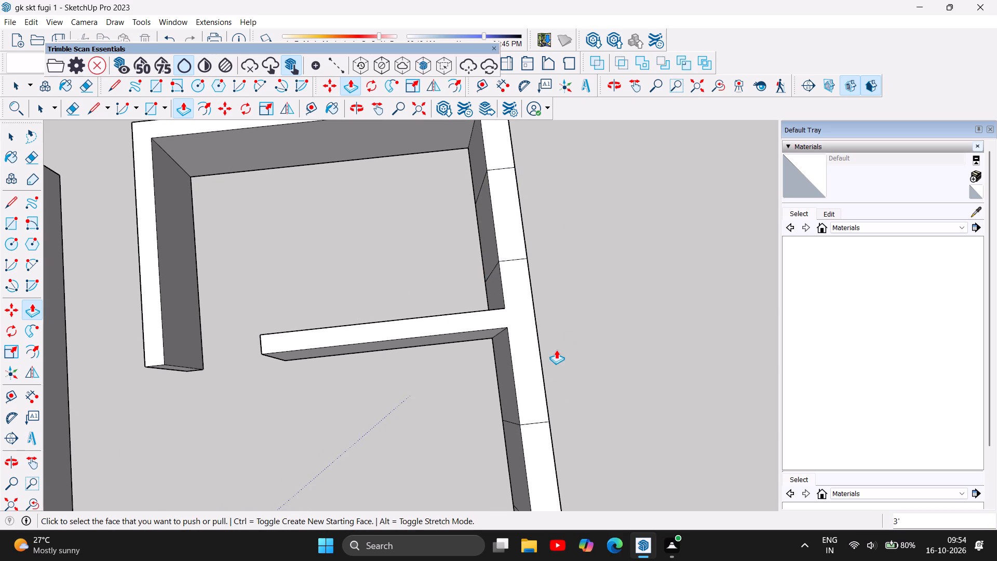
{"action": "scroll", "coordinate": [556, 350], "scroll_direction": "down", "scroll_amount": 12}
{"action": "scroll", "coordinate": [416, 447], "scroll_direction": "down", "scroll_amount": 5}
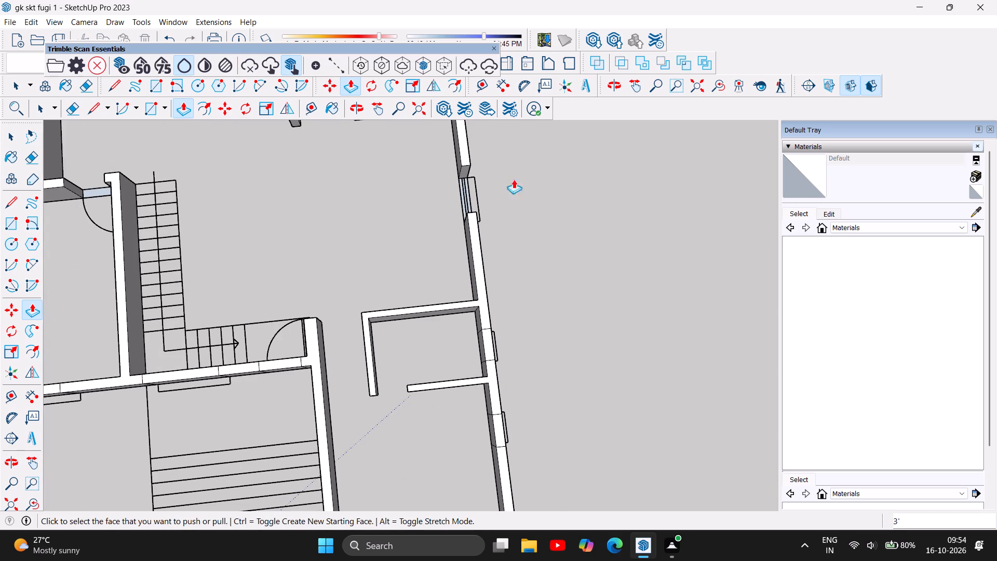
{"action": "scroll", "coordinate": [493, 151], "scroll_direction": "up", "scroll_amount": 14}
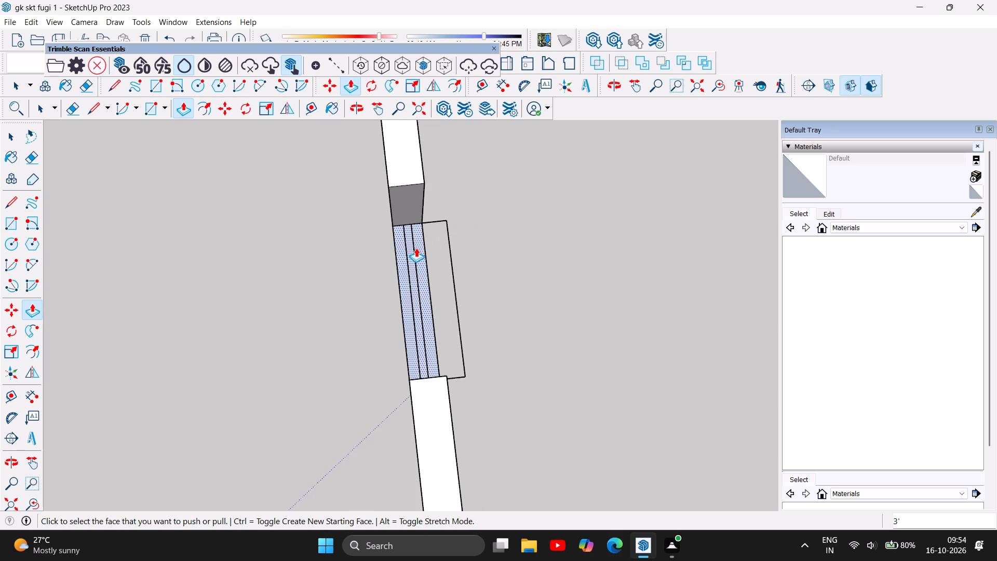
{"action": "left_click", "coordinate": [416, 248]}
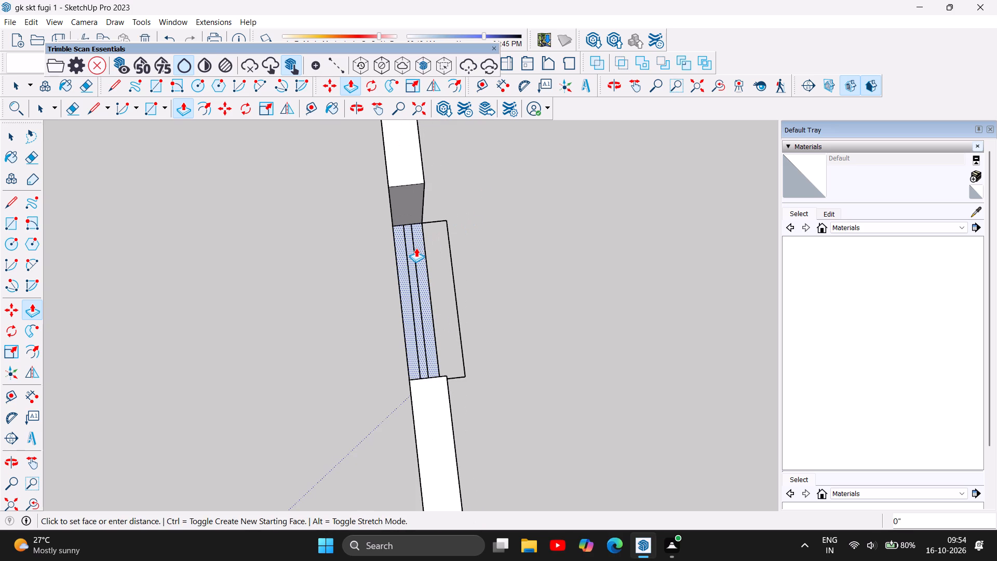
{"action": "type", "text": "3'"}
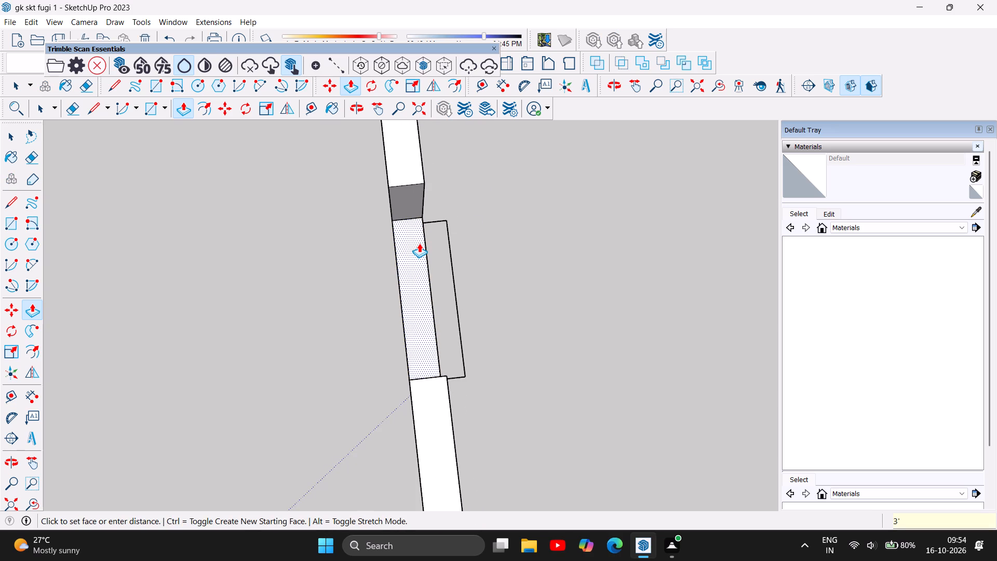
{"action": "key", "text": "Return"}
Push/Pull the rectangle in the side-wall window opening of the small corner room at the rear end of the hall up 3'.
{"action": "scroll", "coordinate": [527, 330], "scroll_direction": "down", "scroll_amount": 7}
{"action": "scroll", "coordinate": [506, 381], "scroll_direction": "down", "scroll_amount": 8}
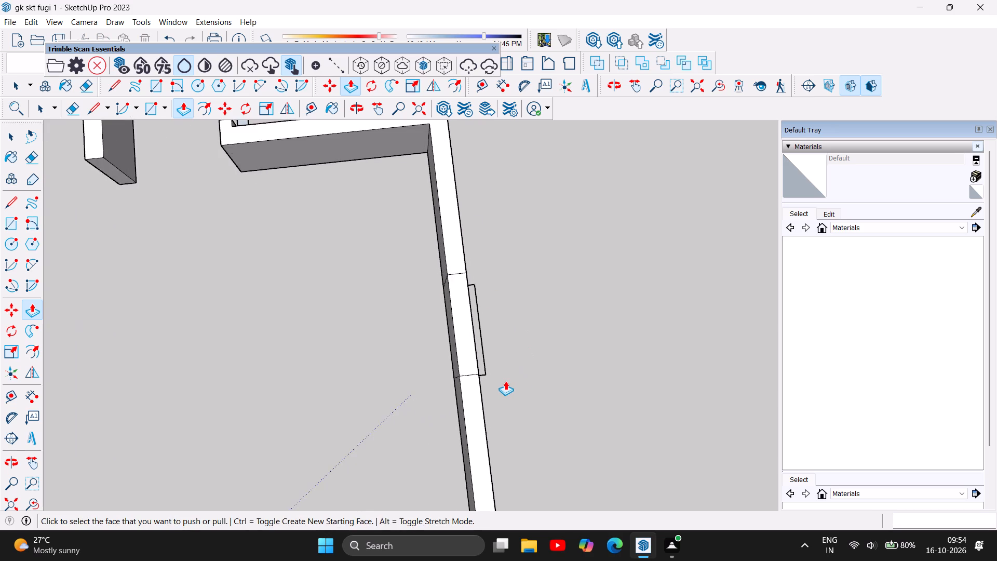
{"action": "scroll", "coordinate": [505, 381], "scroll_direction": "down", "scroll_amount": 13}
{"action": "scroll", "coordinate": [532, 421], "scroll_direction": "down", "scroll_amount": 8}
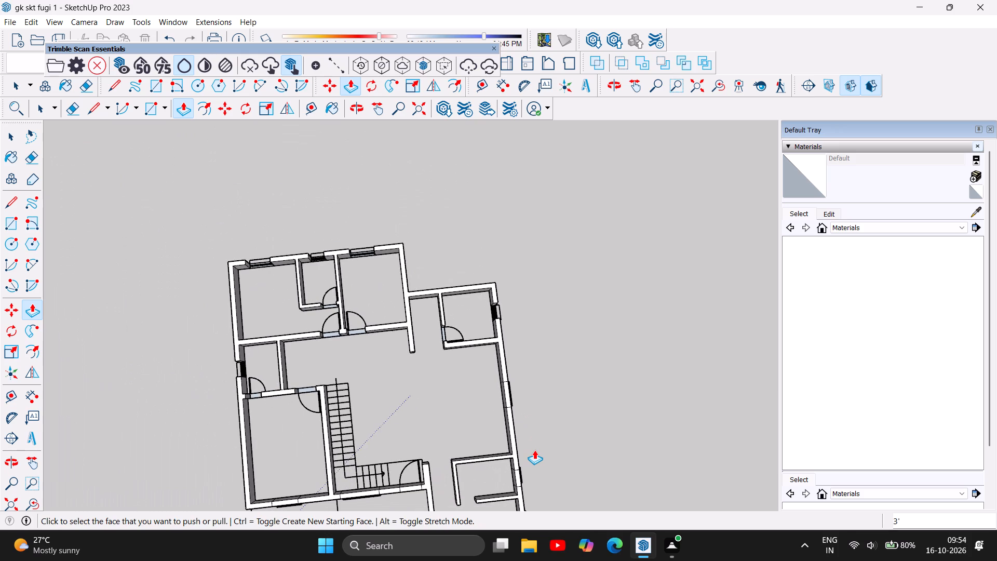
{"action": "scroll", "coordinate": [514, 294], "scroll_direction": "up", "scroll_amount": 12}
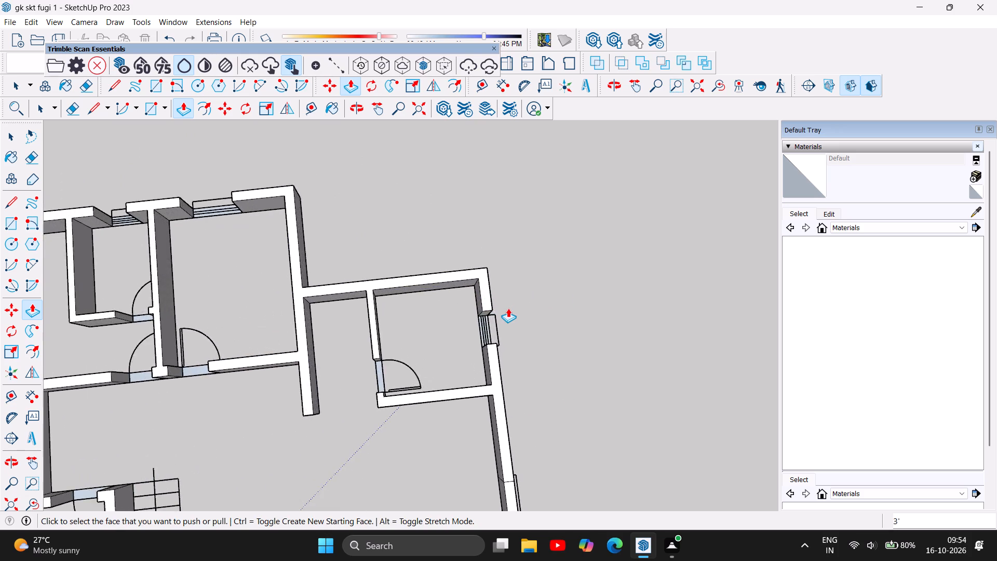
{"action": "scroll", "coordinate": [508, 308], "scroll_direction": "up", "scroll_amount": 13}
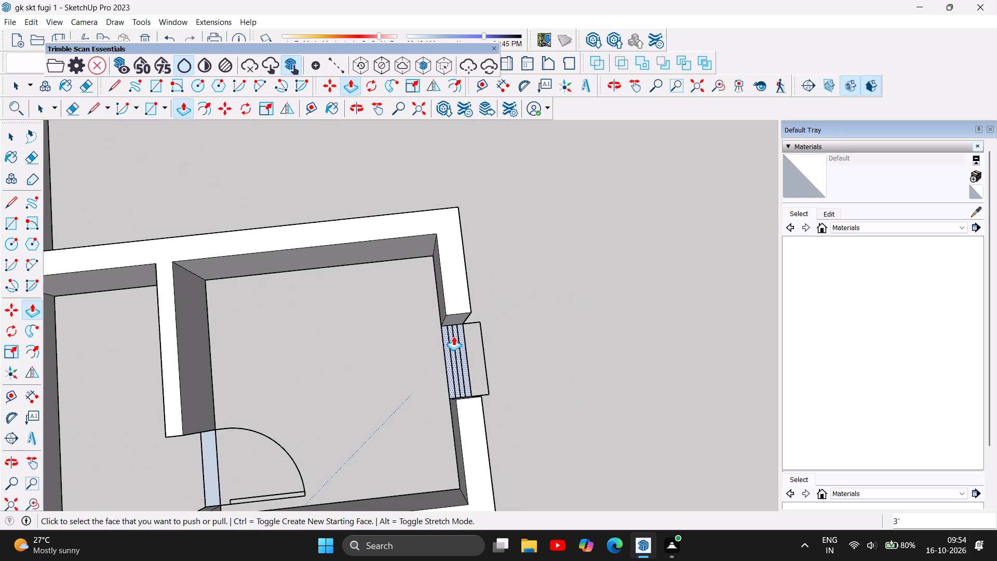
{"action": "left_click", "coordinate": [453, 336]}
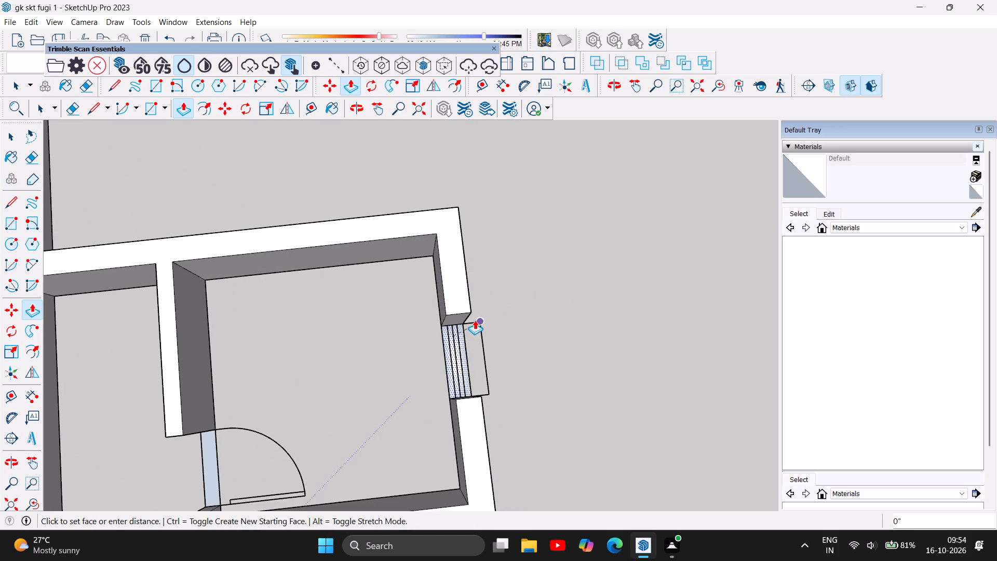
{"action": "type", "text": "3'"}
{"action": "key", "text": "Return"}
Push/Pull the rectangle in the door opening of that same small corner room up 3'.
{"action": "scroll", "coordinate": [548, 253], "scroll_direction": "down", "scroll_amount": 7}
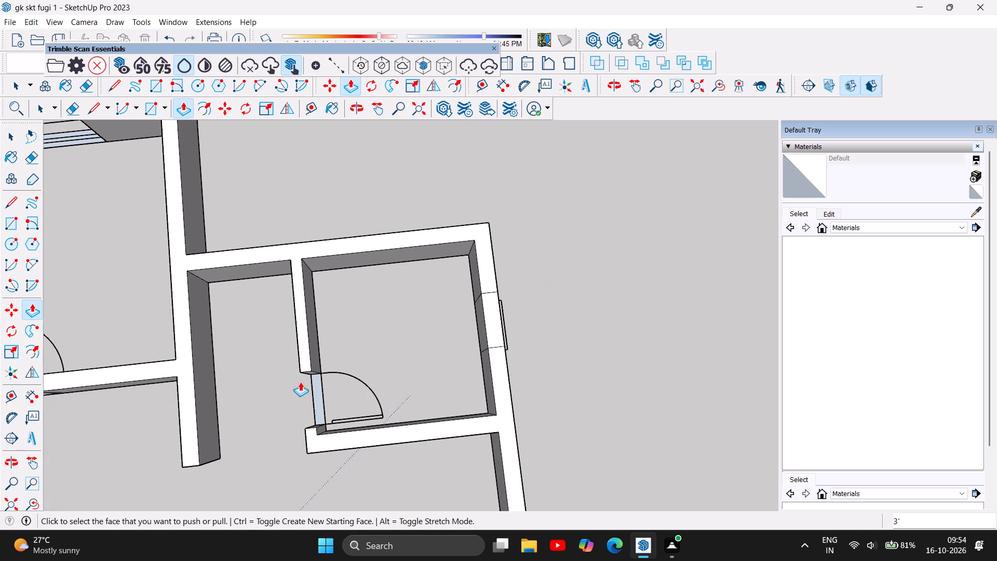
{"action": "scroll", "coordinate": [303, 405], "scroll_direction": "up", "scroll_amount": 4}
{"action": "left_click", "coordinate": [324, 399]}
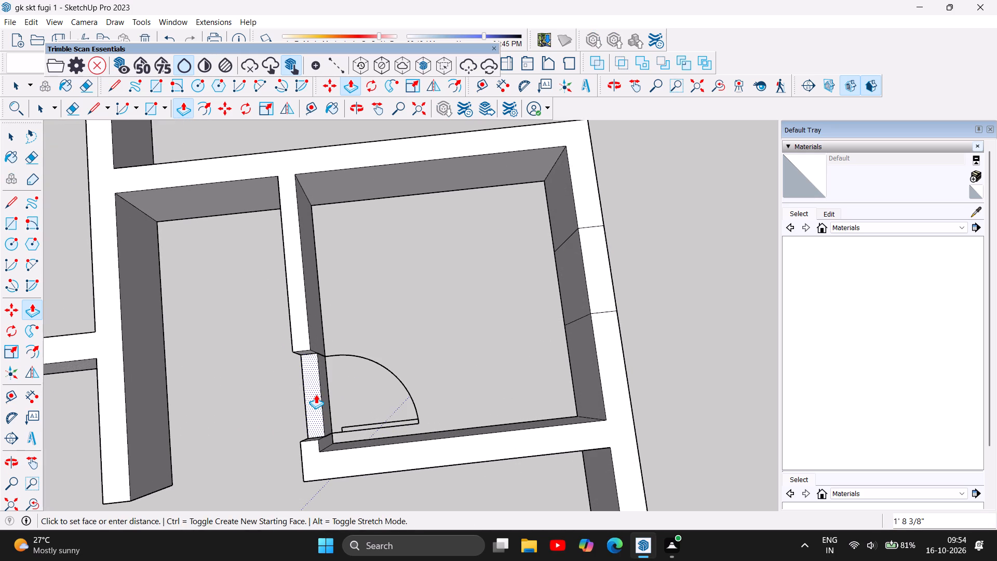
{"action": "key", "text": "3"}
{"action": "key", "text": "apostrophe"}
{"action": "key", "text": "Return"}
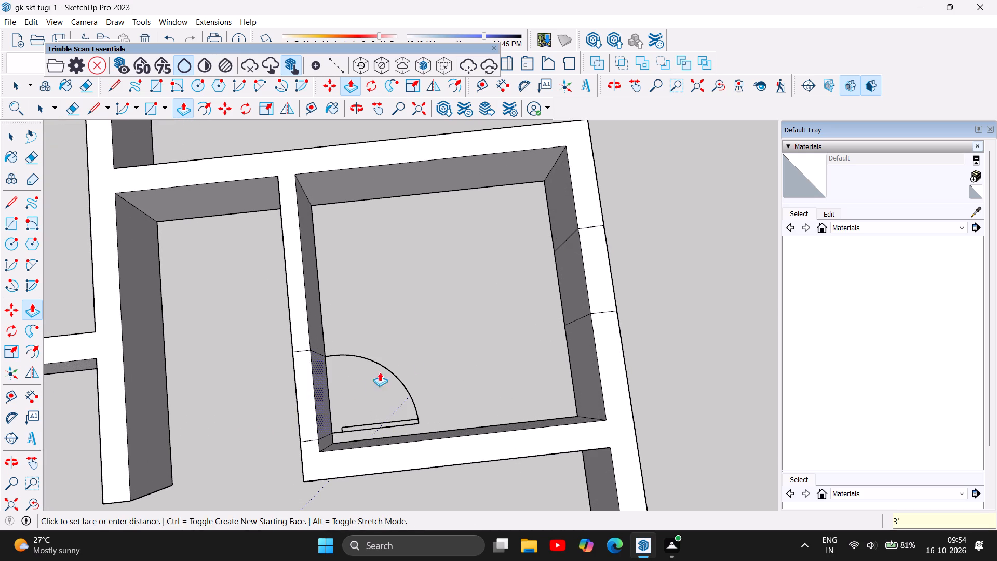
Push/Pull the rectangle in the door opening from the hall into the rear room nearest the small corner room up 3'.
{"action": "scroll", "coordinate": [479, 359], "scroll_direction": "down", "scroll_amount": 20}
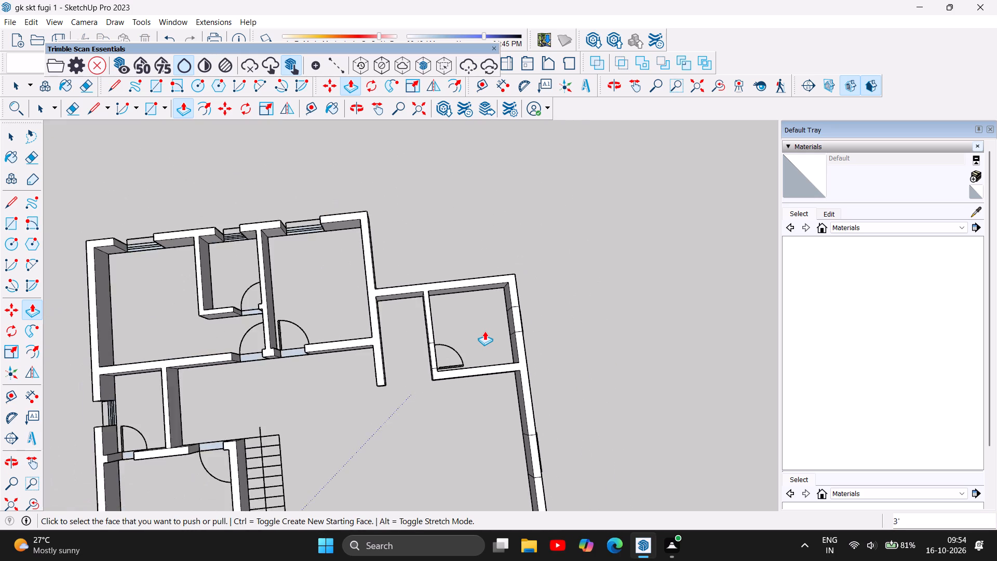
{"action": "scroll", "coordinate": [487, 330], "scroll_direction": "down", "scroll_amount": 7}
{"action": "scroll", "coordinate": [370, 325], "scroll_direction": "up", "scroll_amount": 6}
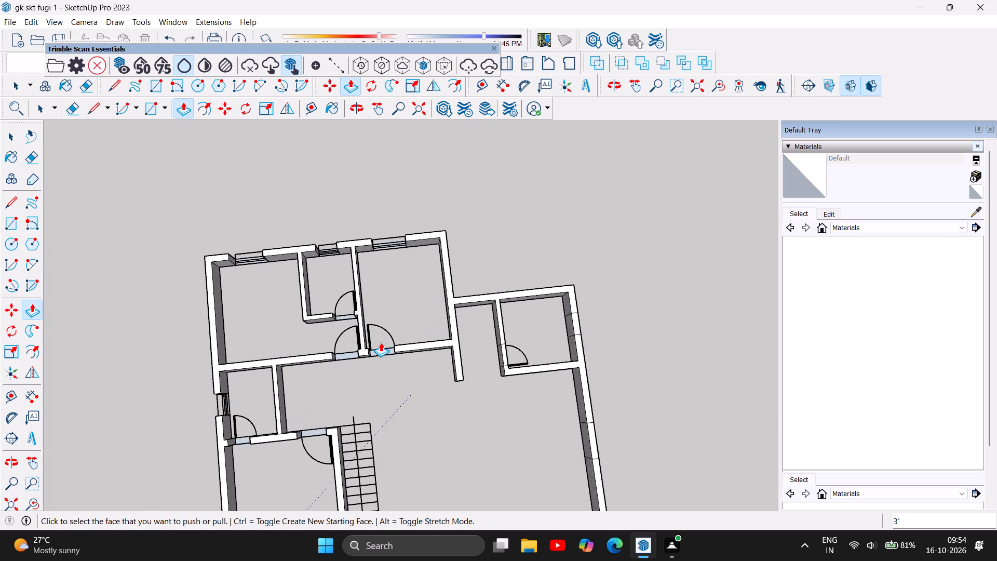
{"action": "scroll", "coordinate": [381, 342], "scroll_direction": "up", "scroll_amount": 12}
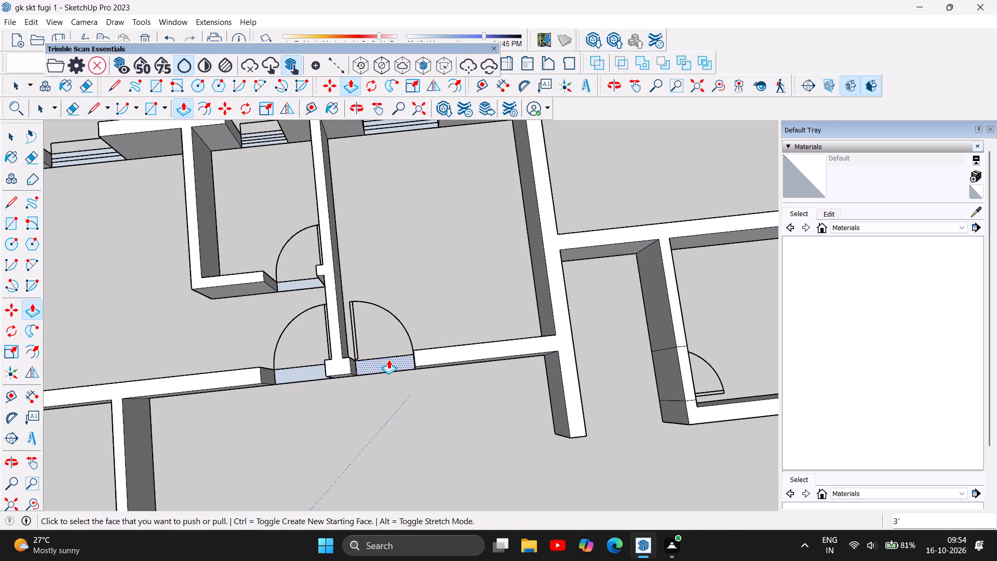
{"action": "left_click", "coordinate": [388, 359]}
{"action": "type", "text": "3'"}
{"action": "key", "text": "Return"}
Push/Pull the rectangle in the adjacent door opening, leading from the hall into the far rear corner room, up 3'.
{"action": "scroll", "coordinate": [294, 377], "scroll_direction": "up", "scroll_amount": 2}
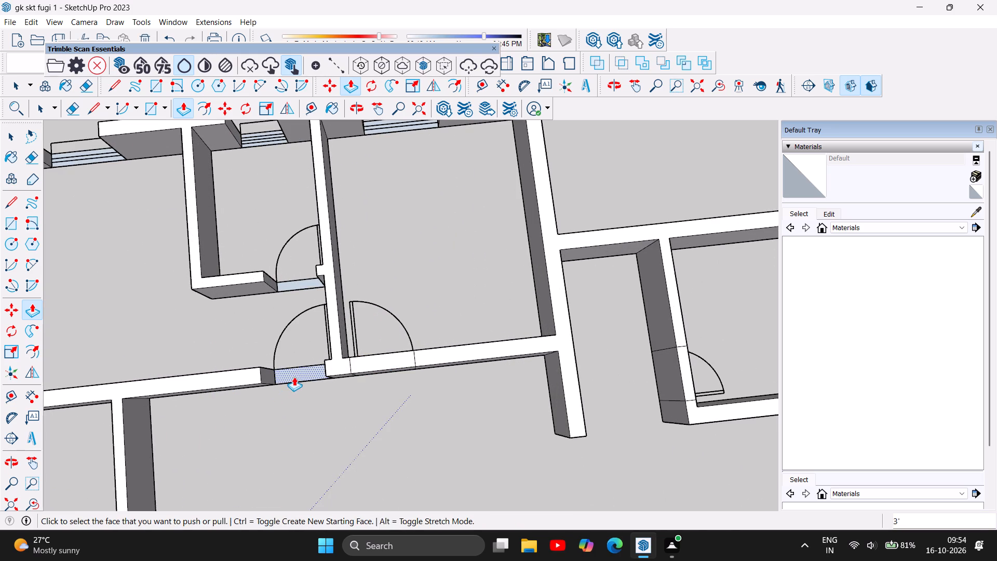
{"action": "scroll", "coordinate": [294, 377], "scroll_direction": "up", "scroll_amount": 1}
{"action": "left_click", "coordinate": [303, 368]}
{"action": "key", "text": "3"}
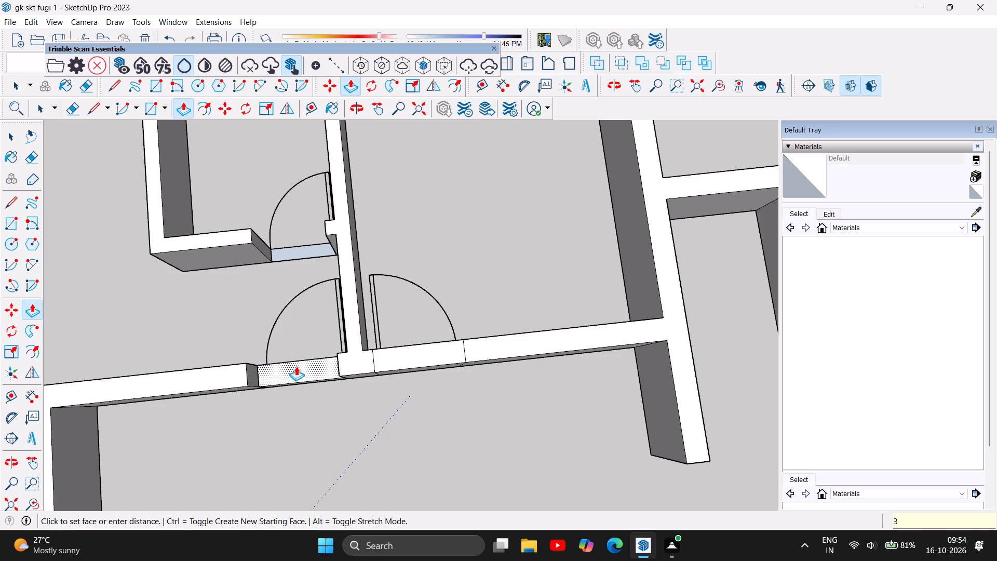
{"action": "key", "text": "apostrophe"}
{"action": "key", "text": "Return"}
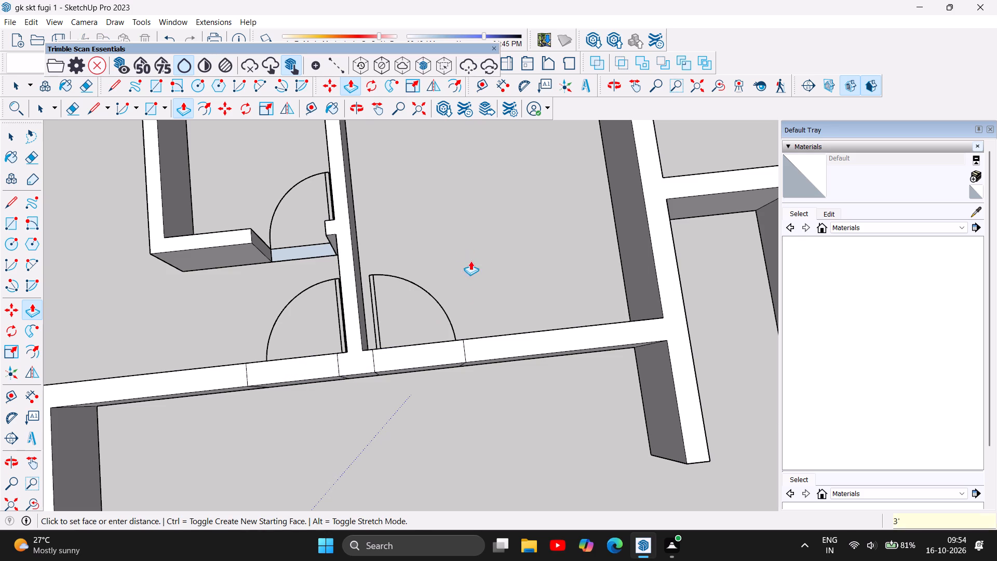
Push/Pull the rectangle in the rear-wall window opening of the rear room nearest the small corner room up 3'.
{"action": "scroll", "coordinate": [470, 261], "scroll_direction": "down", "scroll_amount": 6}
{"action": "scroll", "coordinate": [514, 273], "scroll_direction": "down", "scroll_amount": 10}
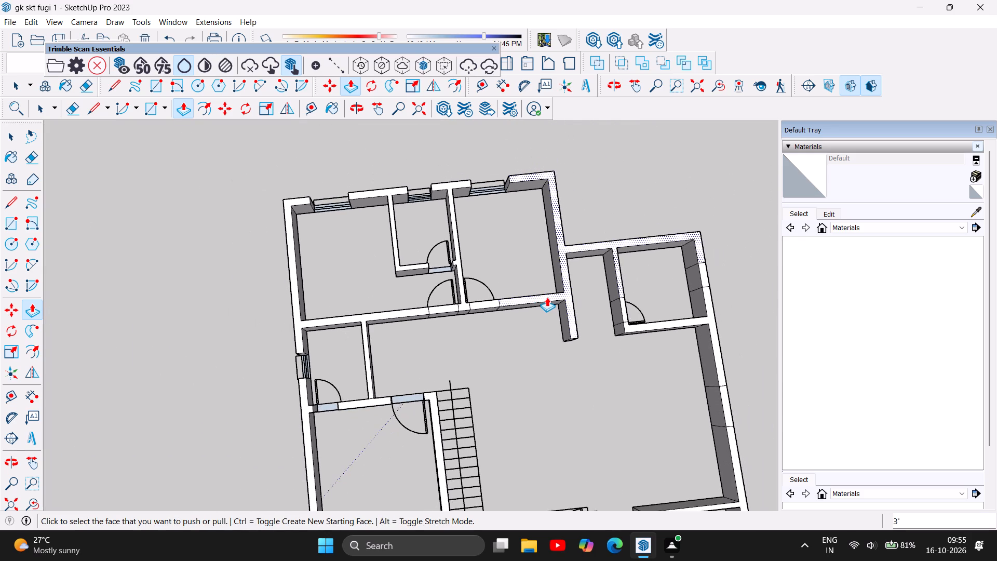
{"action": "scroll", "coordinate": [547, 297], "scroll_direction": "down", "scroll_amount": 1}
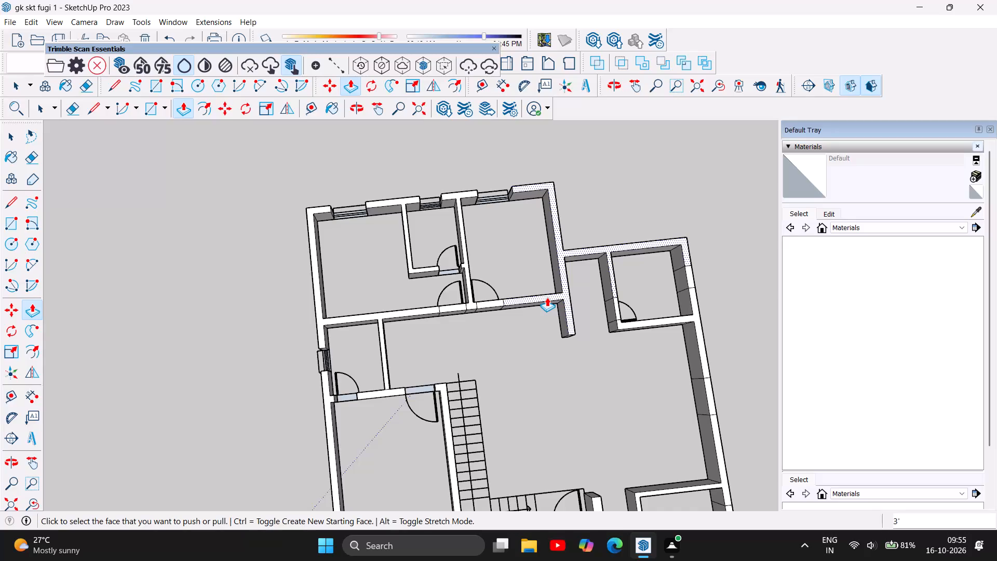
{"action": "scroll", "coordinate": [523, 156], "scroll_direction": "up", "scroll_amount": 3}
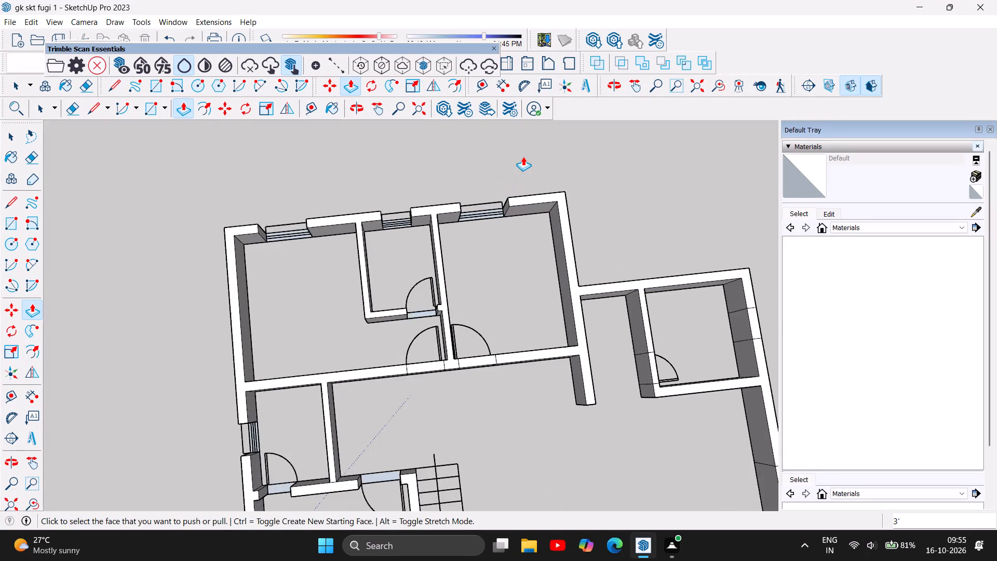
{"action": "scroll", "coordinate": [523, 156], "scroll_direction": "up", "scroll_amount": 10}
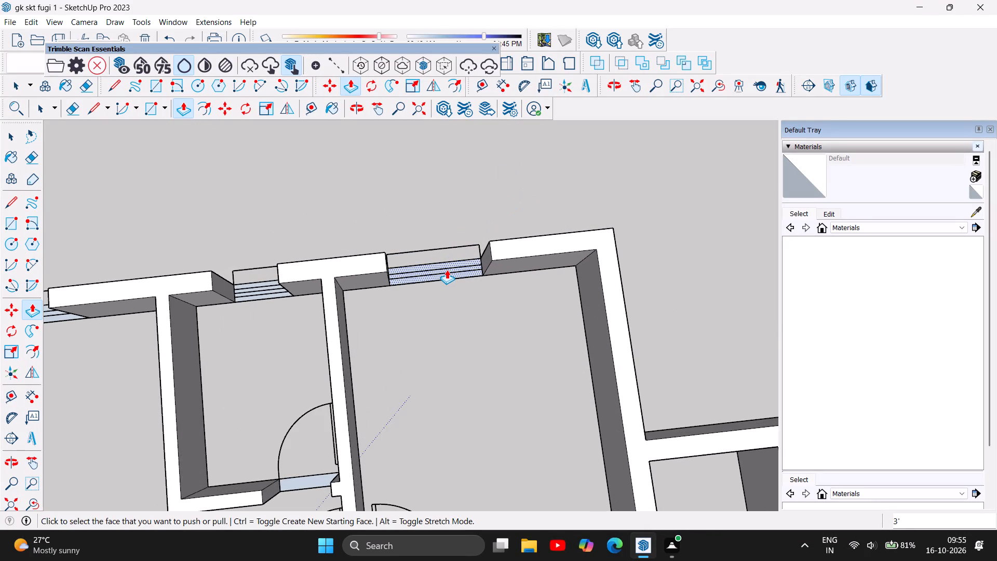
{"action": "left_click", "coordinate": [447, 270]}
{"action": "type", "text": "3'"}
{"action": "key", "text": "Return"}
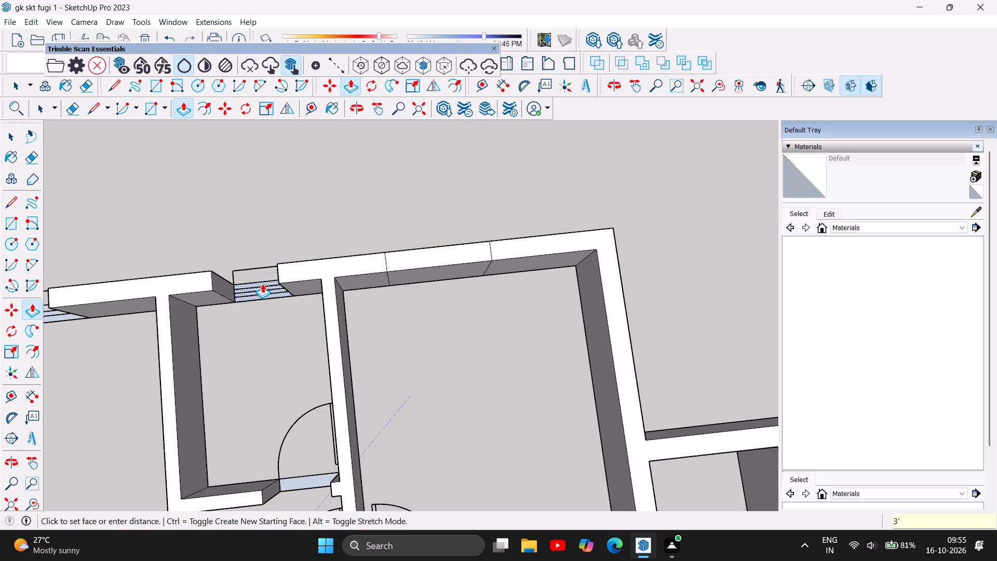
Push/Pull the rectangle in the rear-wall window opening of the small room between the two larger rear rooms up 3'.
{"action": "left_click", "coordinate": [262, 284]}
{"action": "key", "text": "3"}
{"action": "key", "text": "apostrophe"}
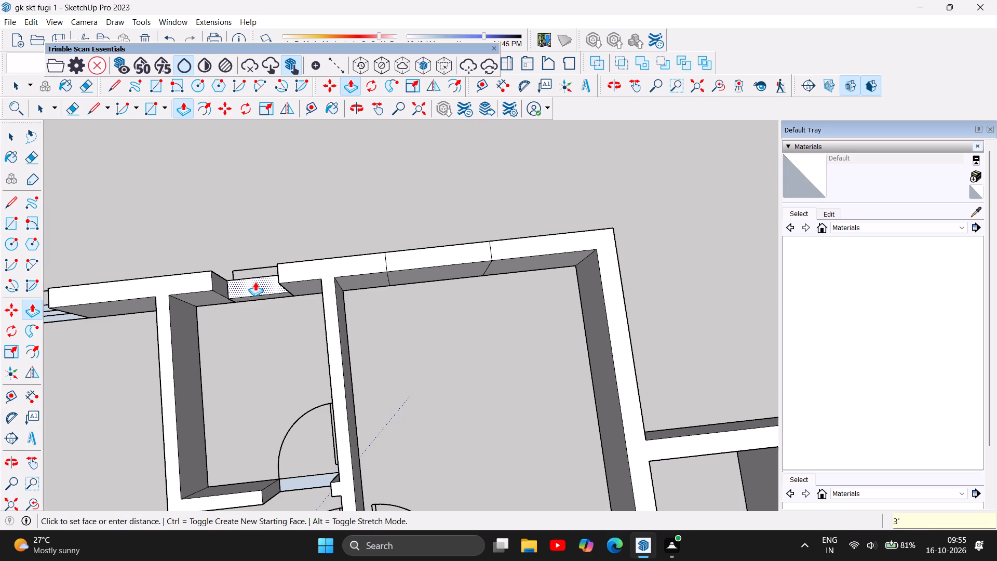
{"action": "key", "text": "Return"}
Push/Pull the rectangle in the door opening of the small room between the two larger rear rooms up 3'.
{"action": "scroll", "coordinate": [527, 212], "scroll_direction": "down", "scroll_amount": 6}
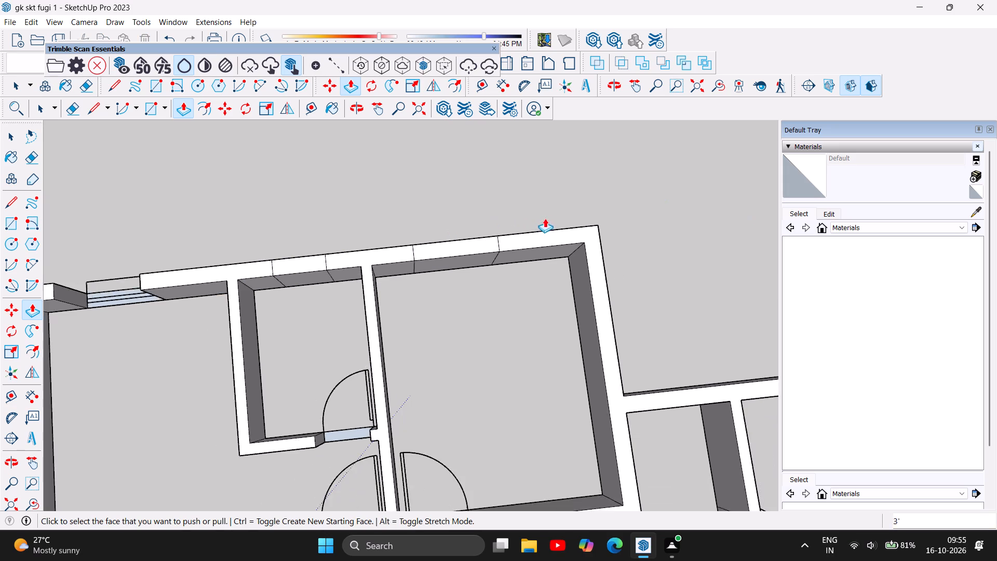
{"action": "scroll", "coordinate": [408, 379], "scroll_direction": "up", "scroll_amount": 7}
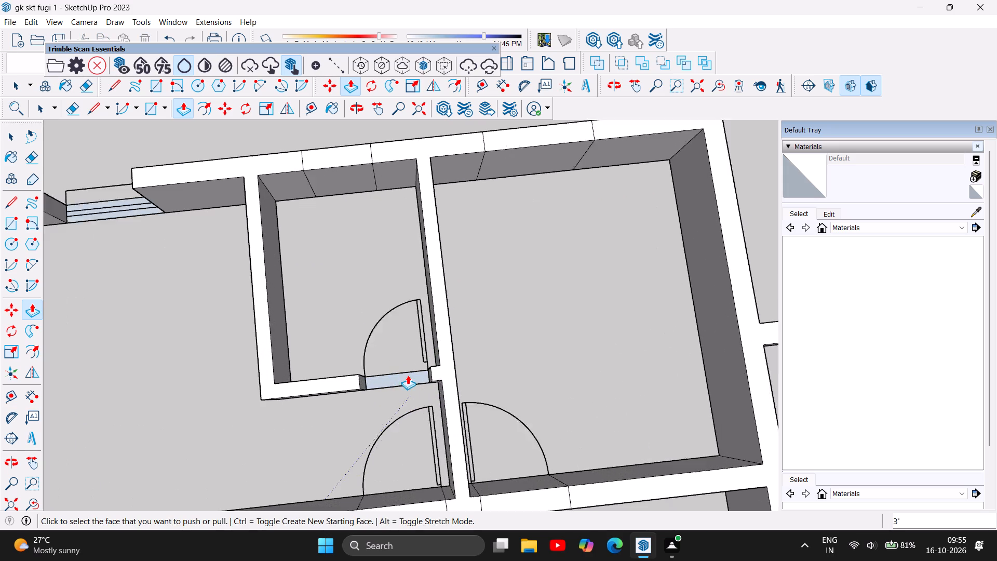
{"action": "left_click", "coordinate": [411, 375]}
{"action": "key", "text": "3"}
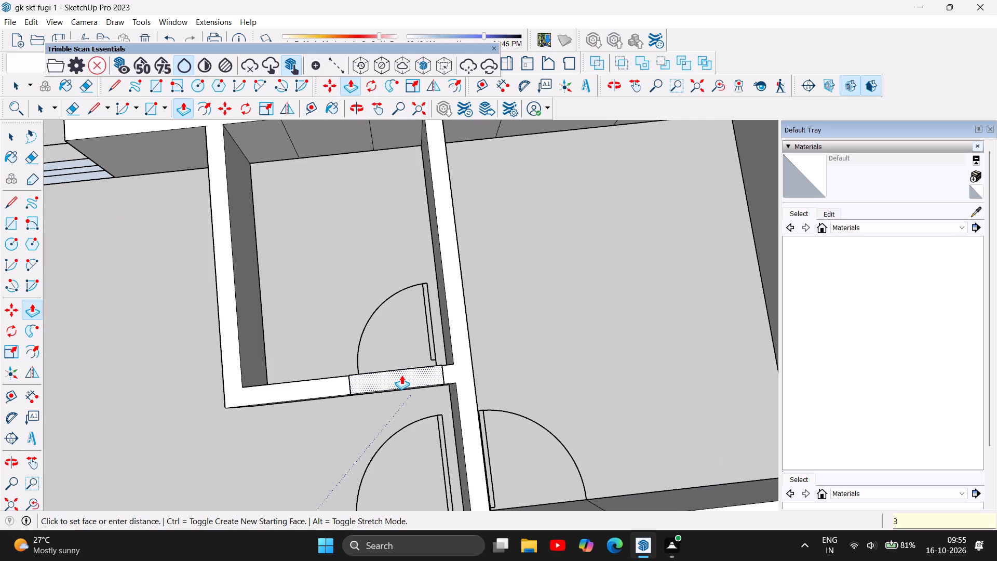
{"action": "key", "text": "apostrophe"}
{"action": "key", "text": "Return"}
Push/Pull the rectangle in the rear-wall window opening of the far rear corner room up 3'.
{"action": "scroll", "coordinate": [551, 326], "scroll_direction": "down", "scroll_amount": 8}
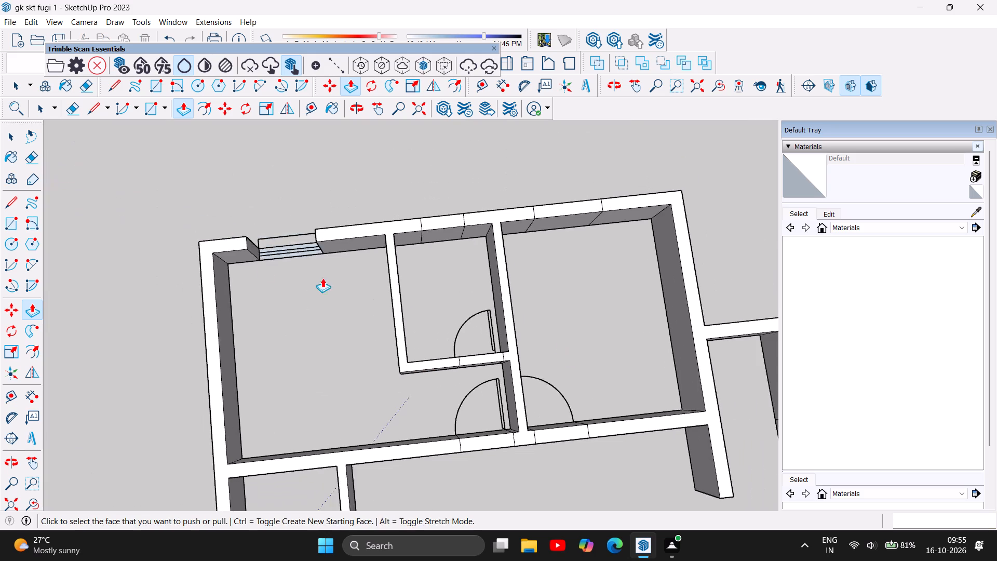
{"action": "scroll", "coordinate": [266, 249], "scroll_direction": "up", "scroll_amount": 4}
{"action": "scroll", "coordinate": [328, 245], "scroll_direction": "up", "scroll_amount": 5}
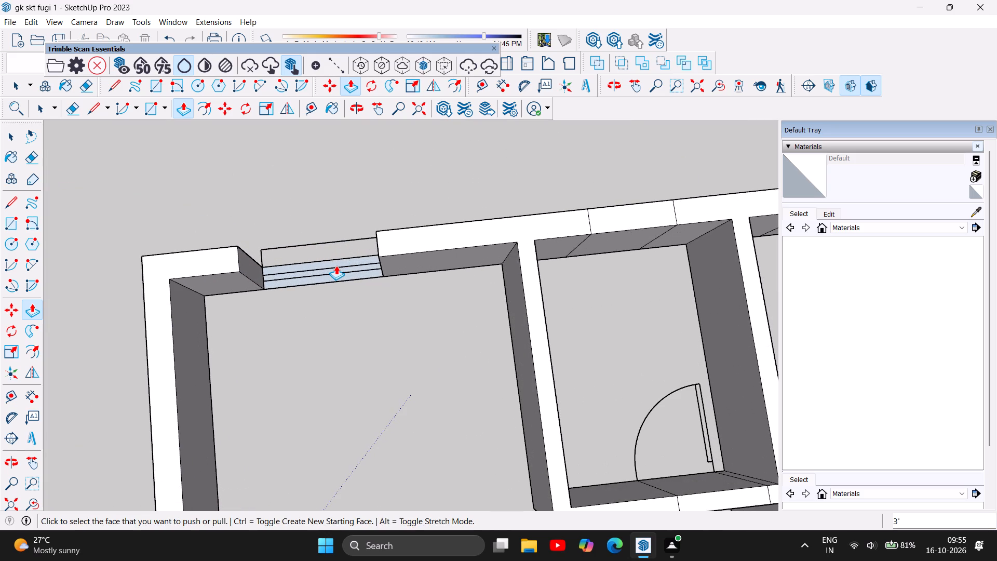
{"action": "left_click", "coordinate": [336, 265]}
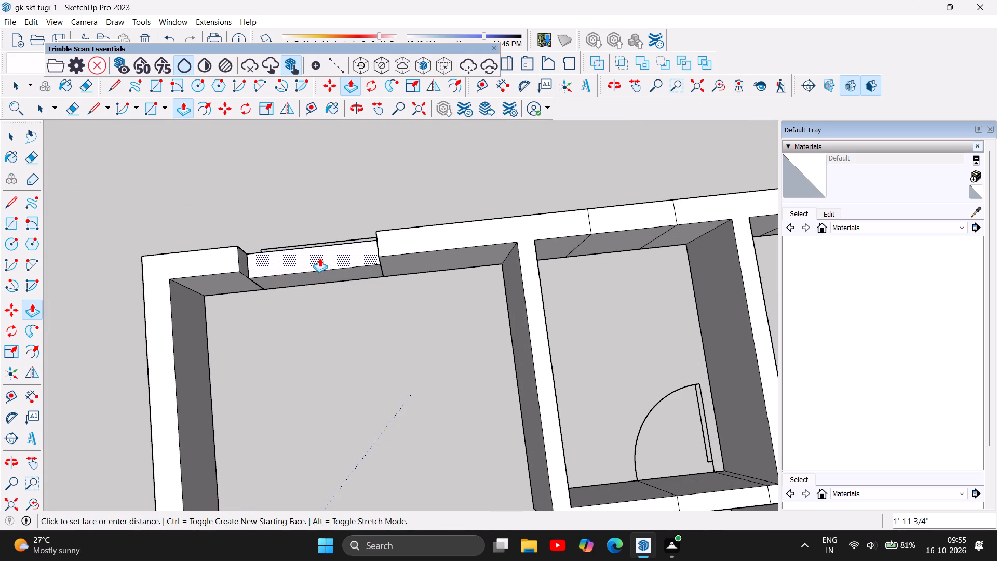
{"action": "type", "text": "3'"}
{"action": "key", "text": "Return"}
Push/Pull the rectangle in the outer-wall window opening of the small room behind the stair-side room up 3'.
{"action": "scroll", "coordinate": [319, 198], "scroll_direction": "down", "scroll_amount": 4}
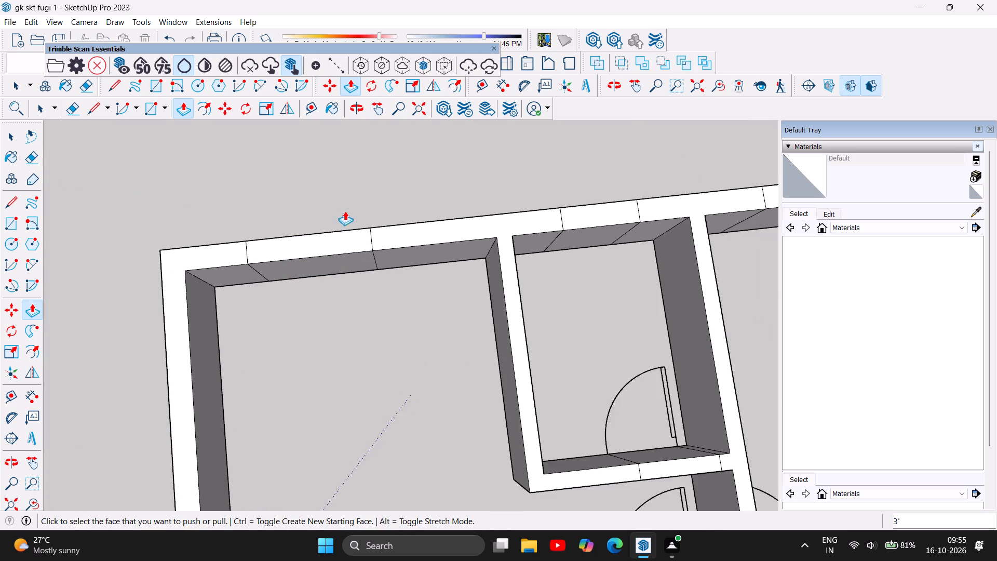
{"action": "scroll", "coordinate": [345, 211], "scroll_direction": "down", "scroll_amount": 18}
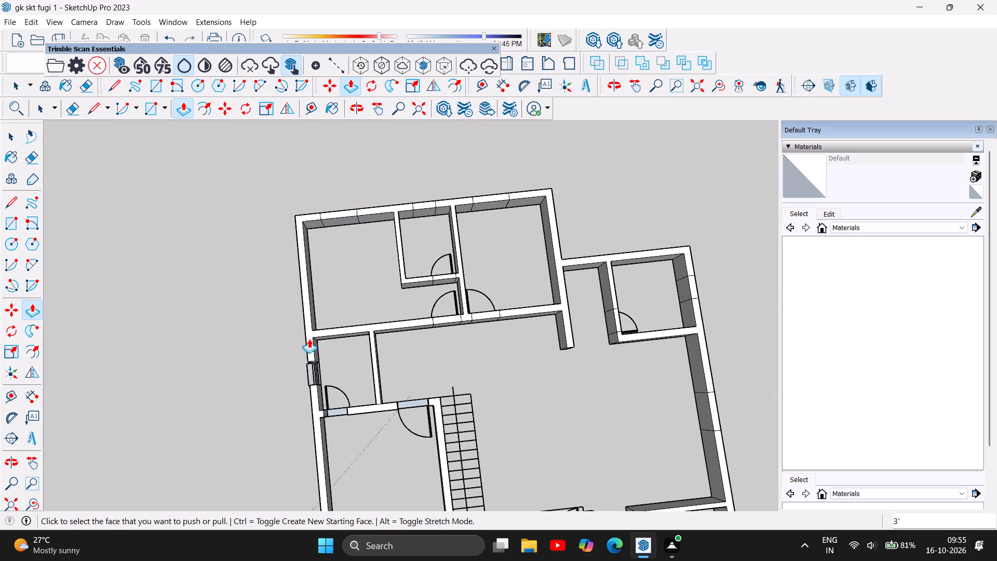
{"action": "scroll", "coordinate": [312, 392], "scroll_direction": "up", "scroll_amount": 5}
{"action": "scroll", "coordinate": [312, 346], "scroll_direction": "up", "scroll_amount": 12}
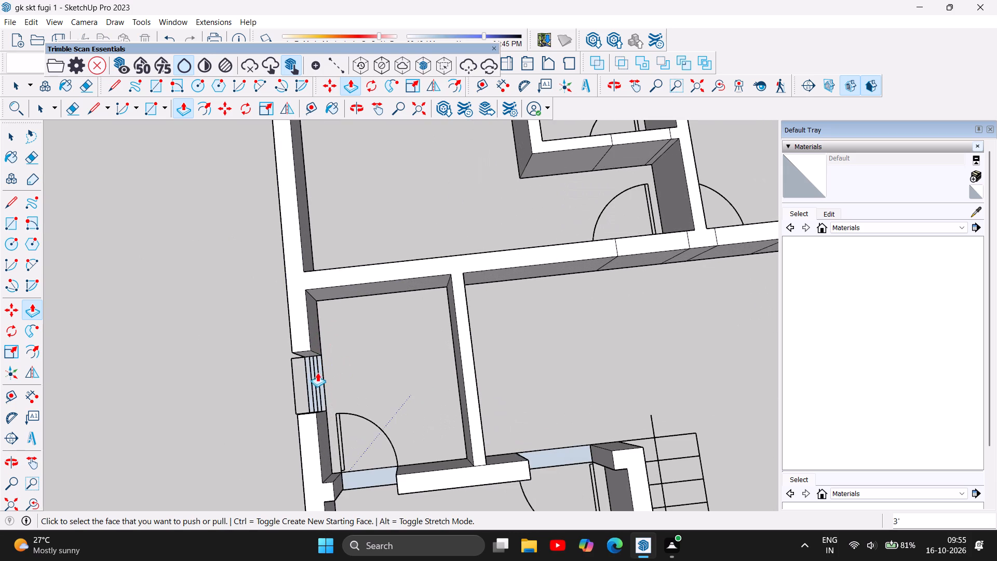
{"action": "left_click", "coordinate": [316, 373]}
{"action": "key", "text": "3"}
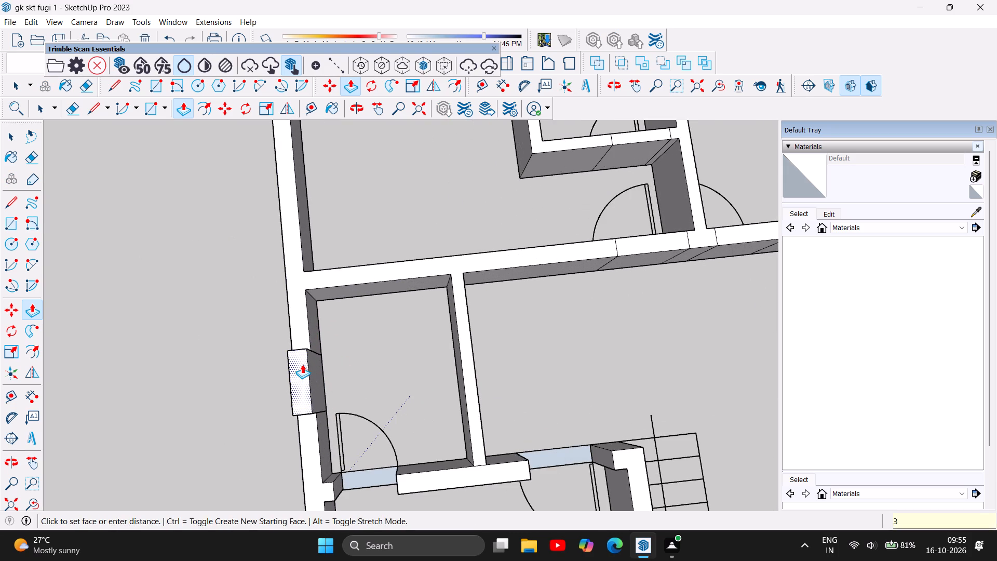
{"action": "key", "text": "apostrophe"}
{"action": "key", "text": "Return"}
Push/Pull the rectangle in the door opening of that same small room up 3'.
{"action": "scroll", "coordinate": [371, 264], "scroll_direction": "down", "scroll_amount": 5}
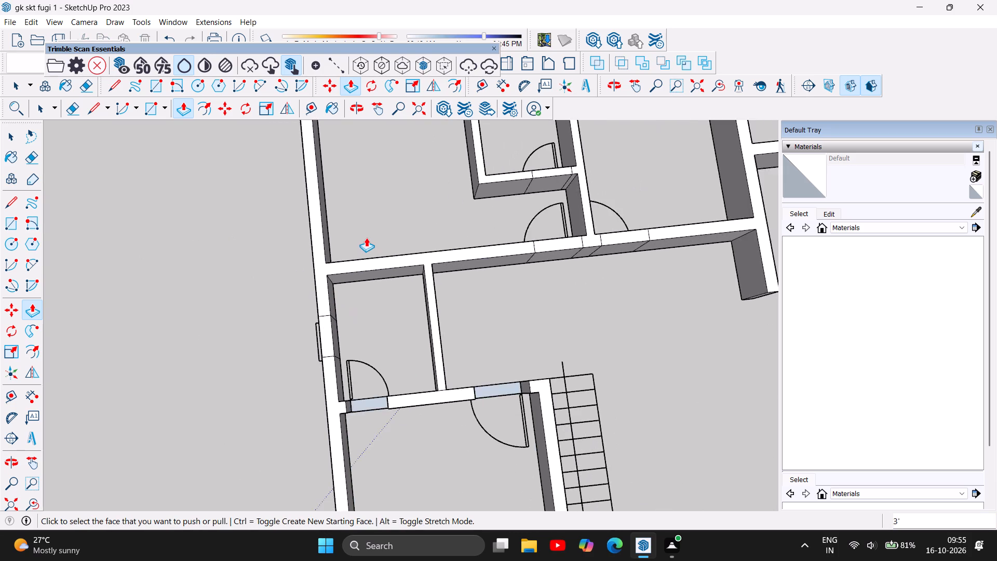
{"action": "scroll", "coordinate": [366, 237], "scroll_direction": "down", "scroll_amount": 6}
{"action": "scroll", "coordinate": [368, 363], "scroll_direction": "up", "scroll_amount": 11}
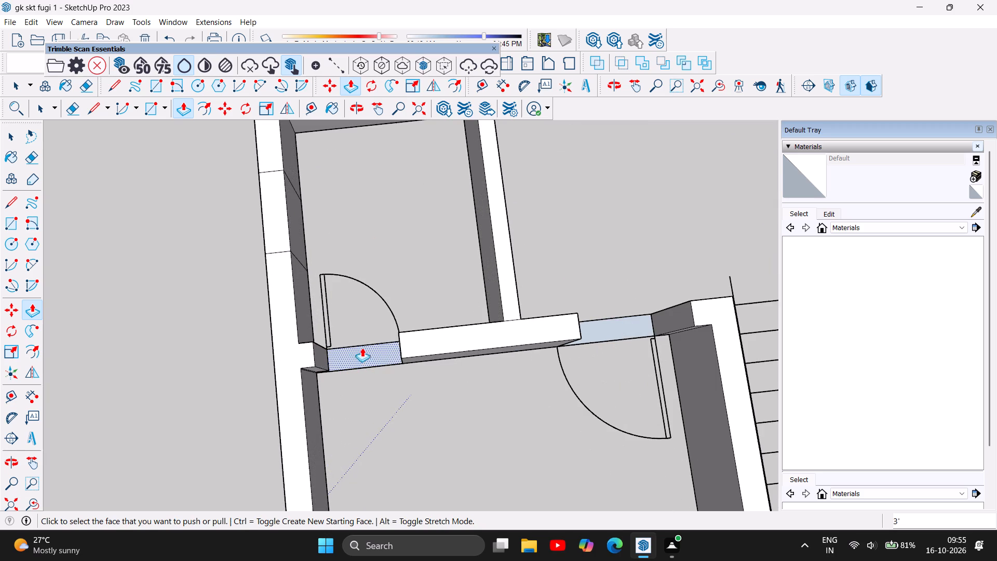
{"action": "left_click", "coordinate": [368, 351]}
{"action": "key", "text": "3"}
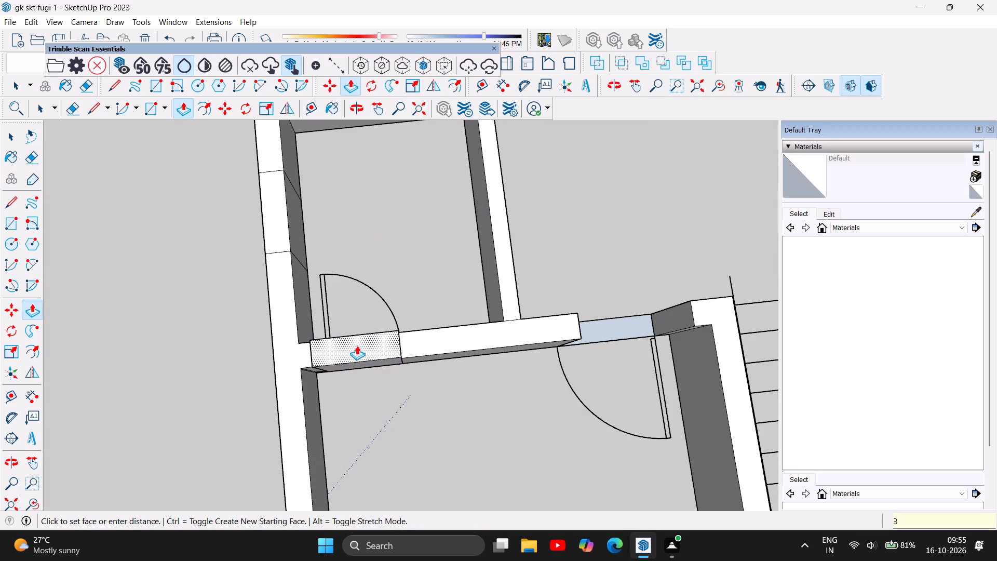
{"action": "key", "text": "apostrophe"}
{"action": "key", "text": "Return"}
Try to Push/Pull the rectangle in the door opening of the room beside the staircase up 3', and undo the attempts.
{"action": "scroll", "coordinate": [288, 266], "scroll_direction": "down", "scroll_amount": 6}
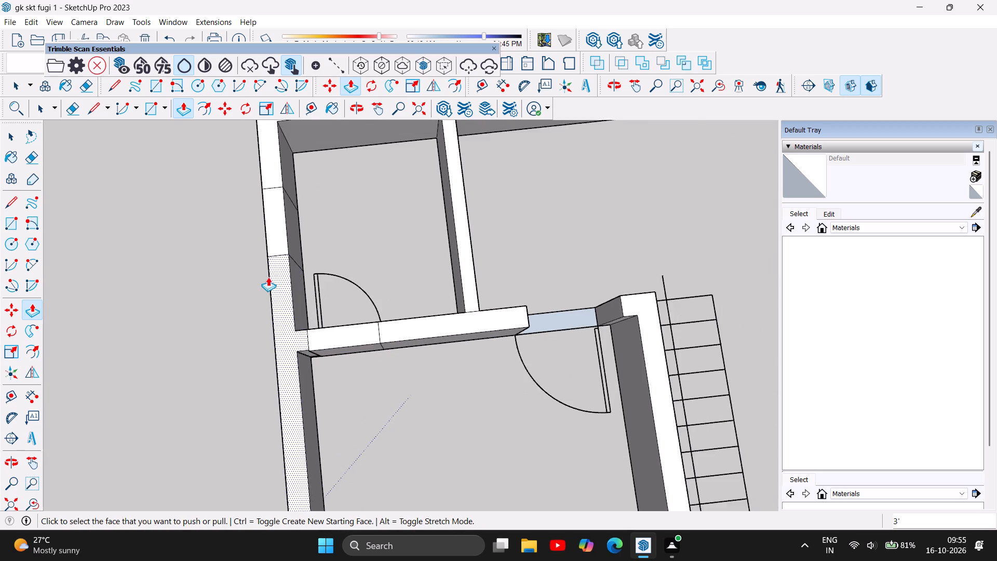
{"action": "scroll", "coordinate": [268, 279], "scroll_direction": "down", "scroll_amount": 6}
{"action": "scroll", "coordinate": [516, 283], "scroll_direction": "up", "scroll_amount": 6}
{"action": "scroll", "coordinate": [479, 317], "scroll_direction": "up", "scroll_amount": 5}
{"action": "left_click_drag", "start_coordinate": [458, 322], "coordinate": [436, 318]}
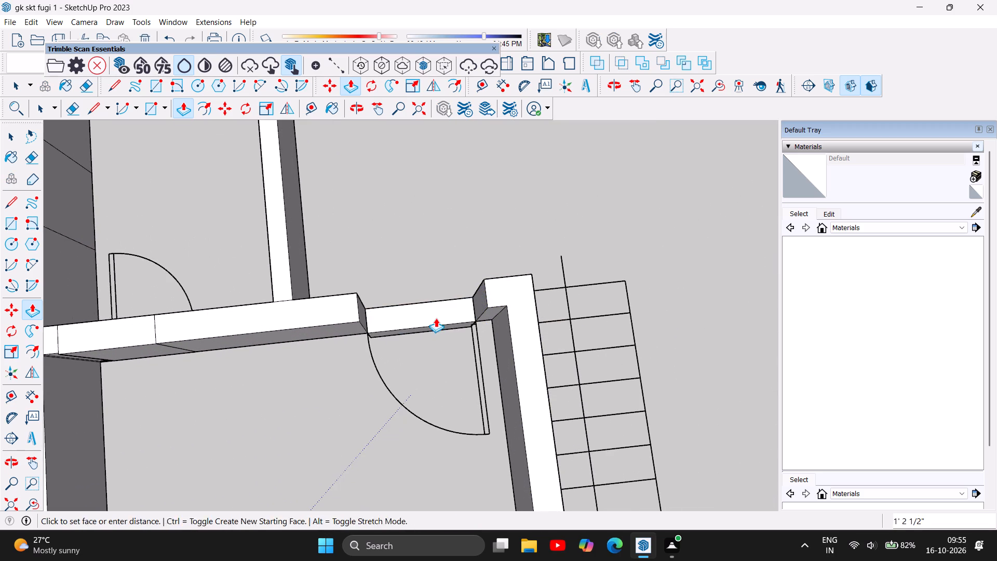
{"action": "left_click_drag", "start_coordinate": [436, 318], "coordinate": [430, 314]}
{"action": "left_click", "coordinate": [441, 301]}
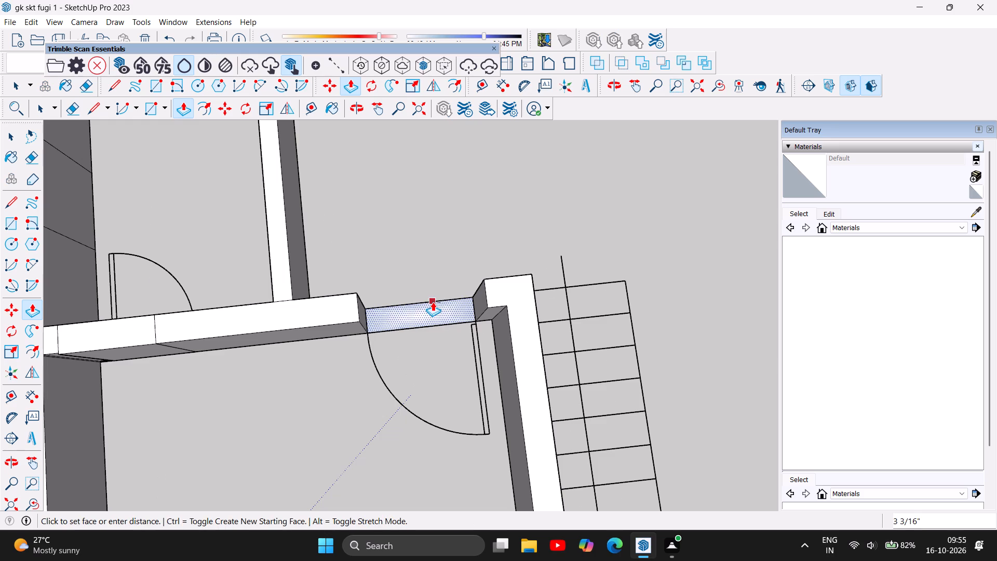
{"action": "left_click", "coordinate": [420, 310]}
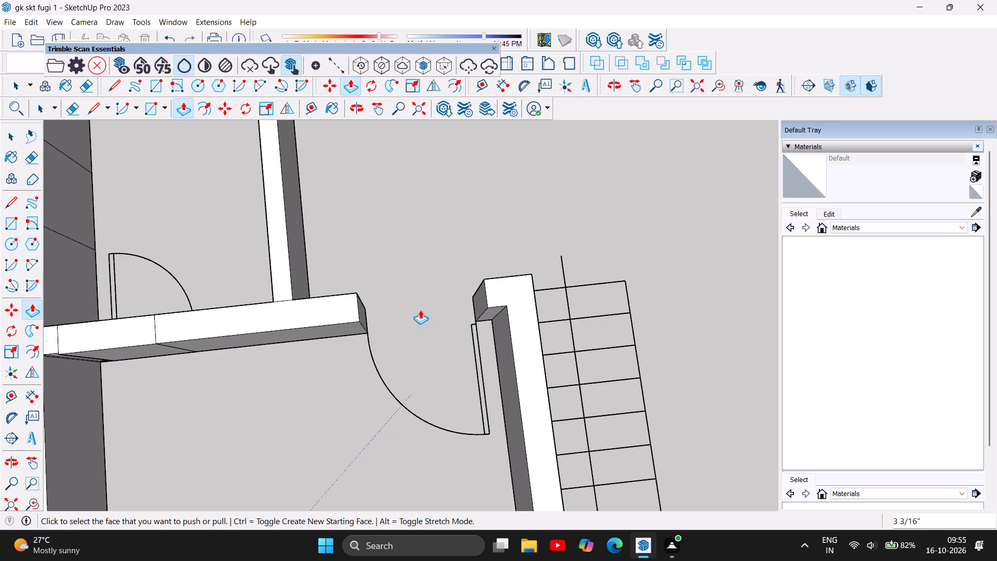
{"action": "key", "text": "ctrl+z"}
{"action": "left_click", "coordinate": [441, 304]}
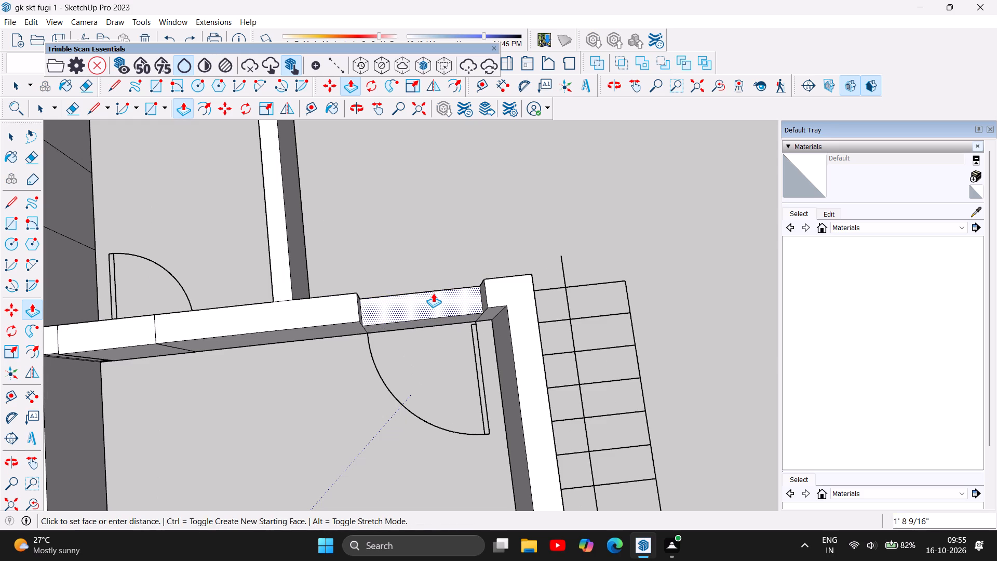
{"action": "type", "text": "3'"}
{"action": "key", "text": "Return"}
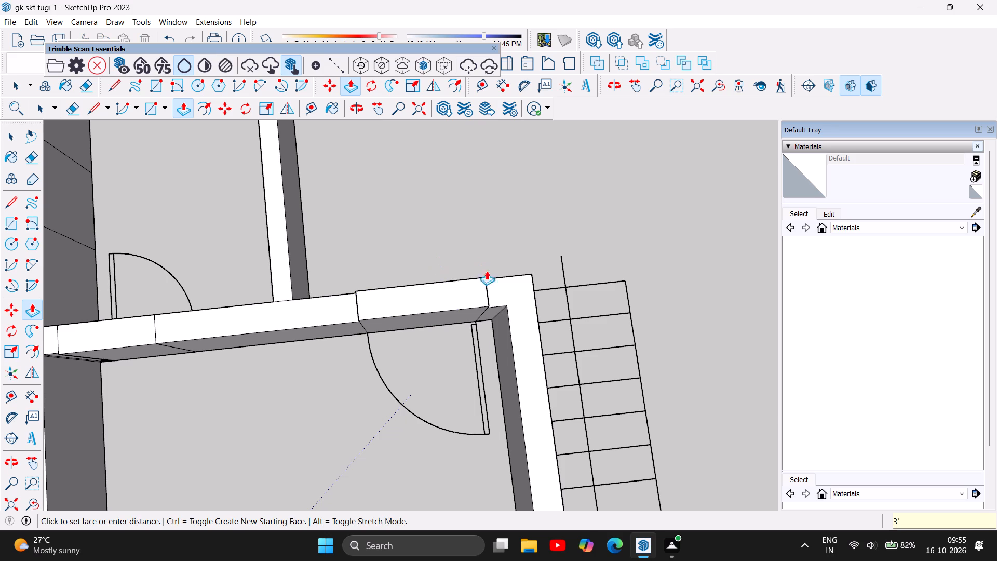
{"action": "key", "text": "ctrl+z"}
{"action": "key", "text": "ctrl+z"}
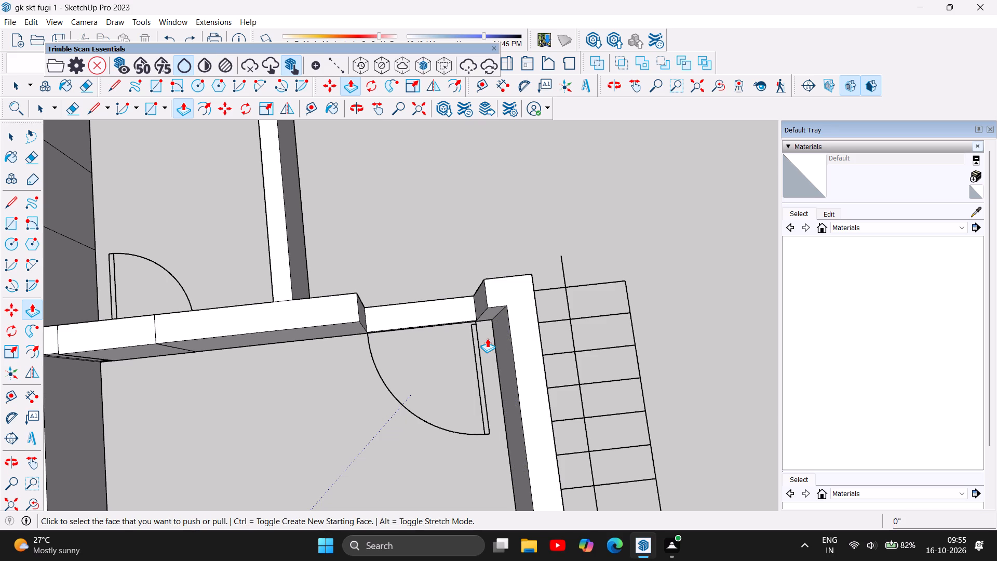
Push/Pull the rectangle in the door opening of the room beside the staircase up 3'.
{"action": "left_click", "coordinate": [424, 309]}
{"action": "type", "text": "3'"}
{"action": "key", "text": "Return"}
Examine the raised walls and filled openings around the whole floor plan from above and from lower angles.
{"action": "scroll", "coordinate": [402, 211], "scroll_direction": "down", "scroll_amount": 4}
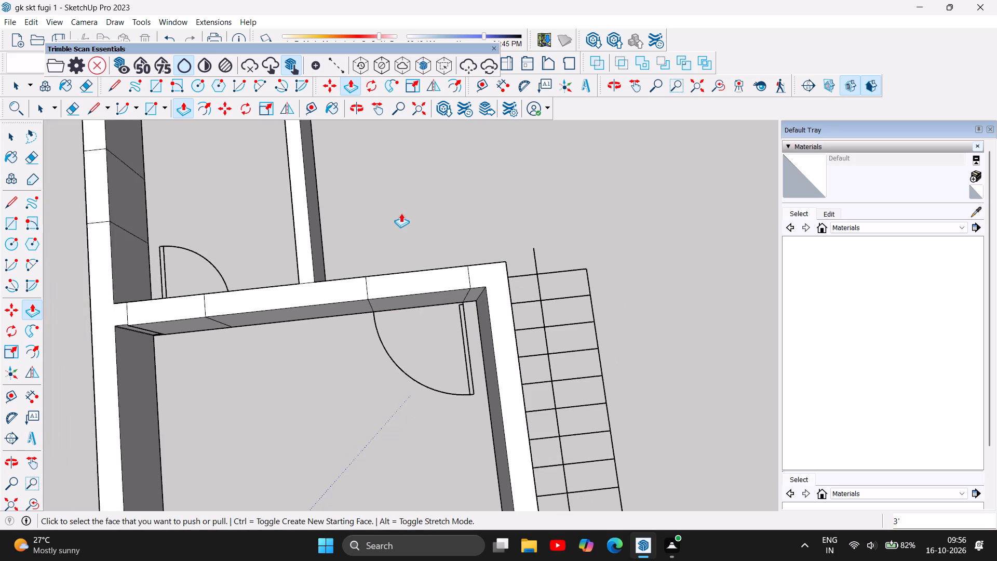
{"action": "scroll", "coordinate": [401, 213], "scroll_direction": "down", "scroll_amount": 13}
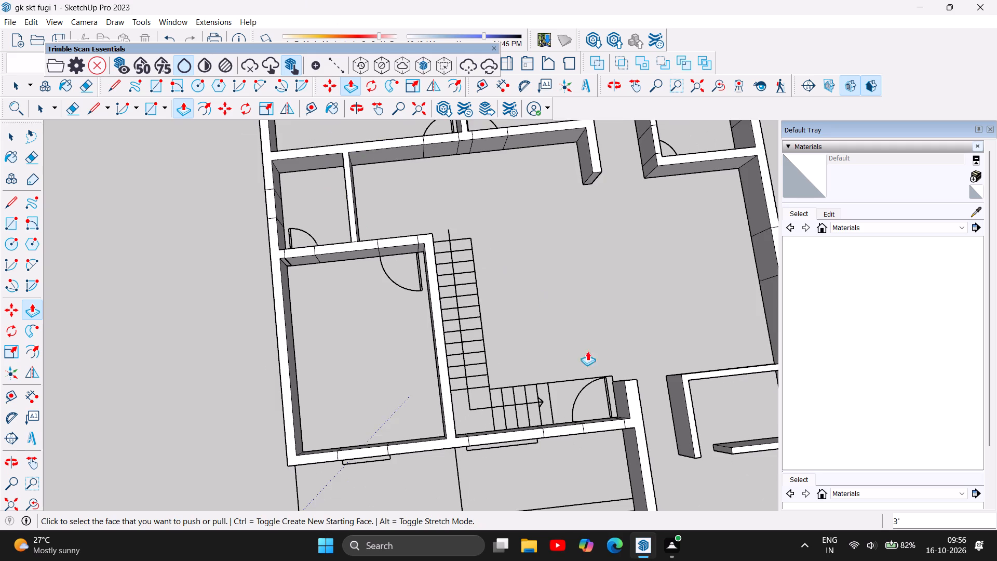
{"action": "scroll", "coordinate": [297, 231], "scroll_direction": "down", "scroll_amount": 7}
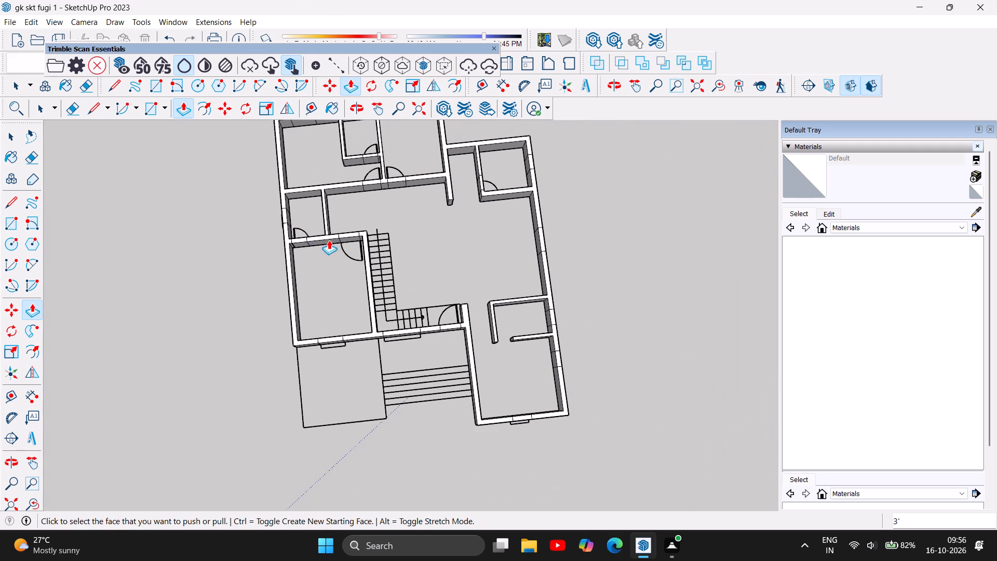
{"action": "scroll", "coordinate": [423, 310], "scroll_direction": "down", "scroll_amount": 6}
{"action": "scroll", "coordinate": [431, 122], "scroll_direction": "up", "scroll_amount": 4}
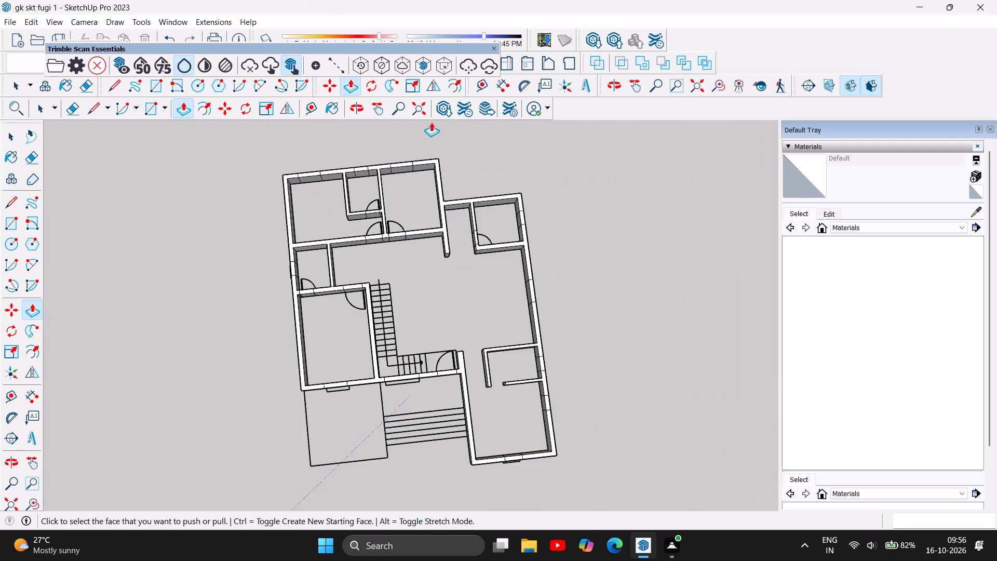
{"action": "scroll", "coordinate": [417, 340], "scroll_direction": "up", "scroll_amount": 6}
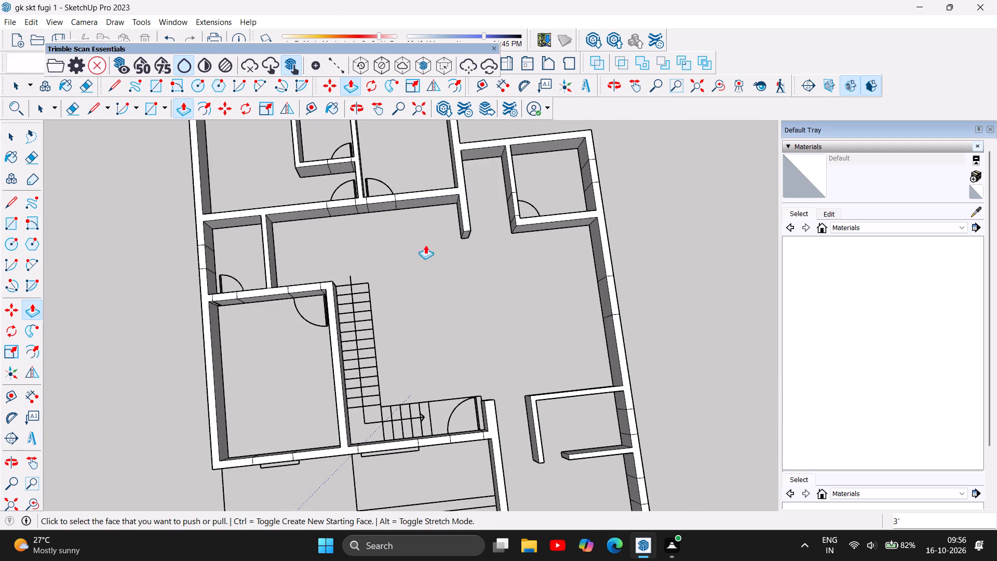
{"action": "scroll", "coordinate": [433, 241], "scroll_direction": "down", "scroll_amount": 10}
{"action": "scroll", "coordinate": [484, 274], "scroll_direction": "up", "scroll_amount": 3}
{"action": "right_click", "coordinate": [466, 282]}
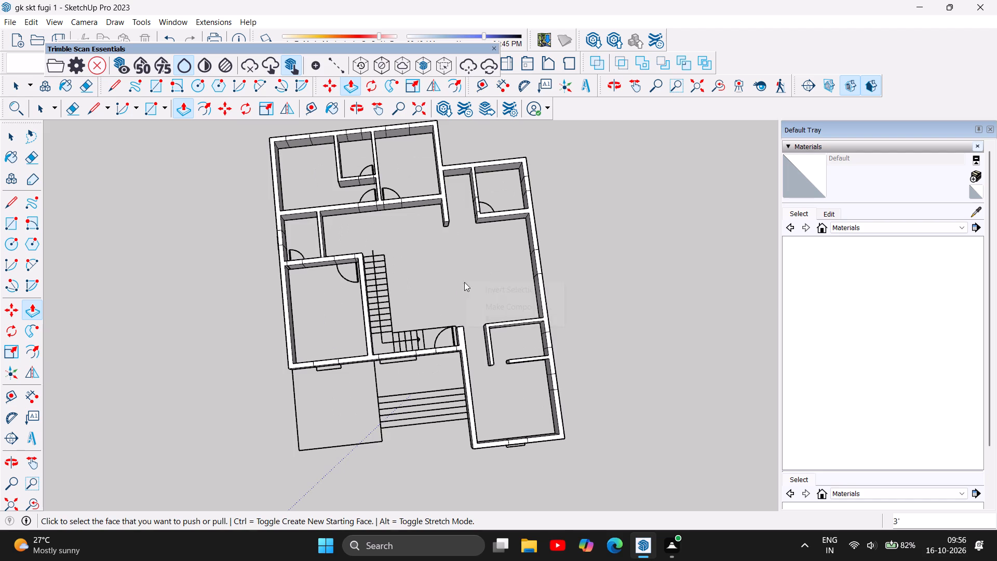
{"action": "left_click", "coordinate": [354, 110]}
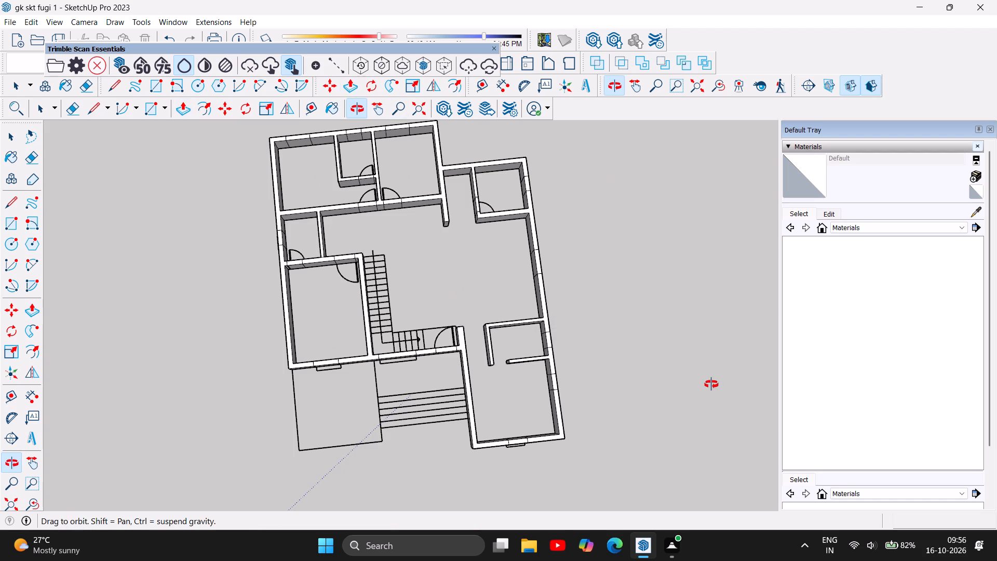
{"action": "left_click_drag", "start_coordinate": [711, 384], "coordinate": [668, 192]}
{"action": "left_click", "coordinate": [668, 192]}
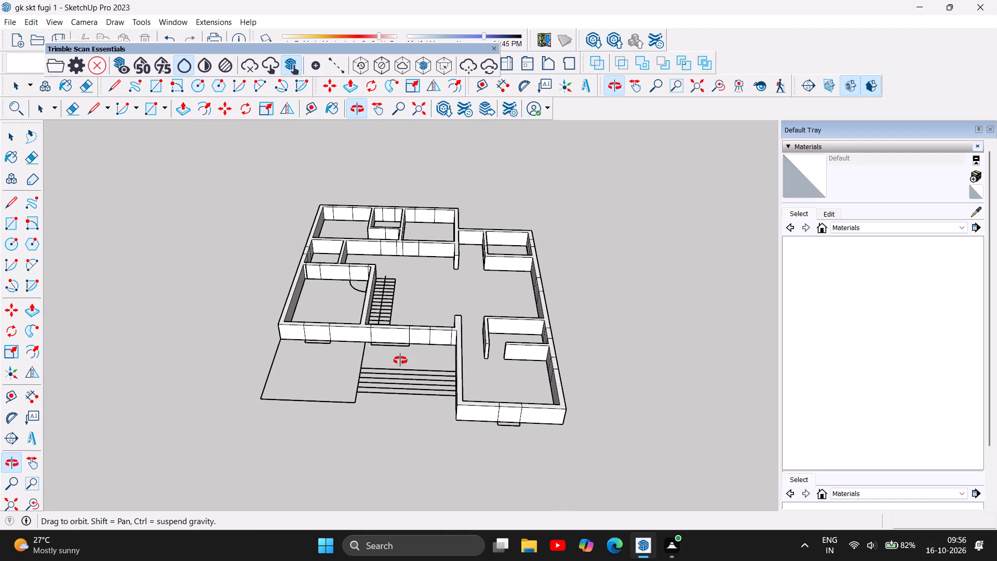
{"action": "scroll", "coordinate": [556, 378], "scroll_direction": "down", "scroll_amount": 6}
{"action": "scroll", "coordinate": [476, 344], "scroll_direction": "up", "scroll_amount": 6}
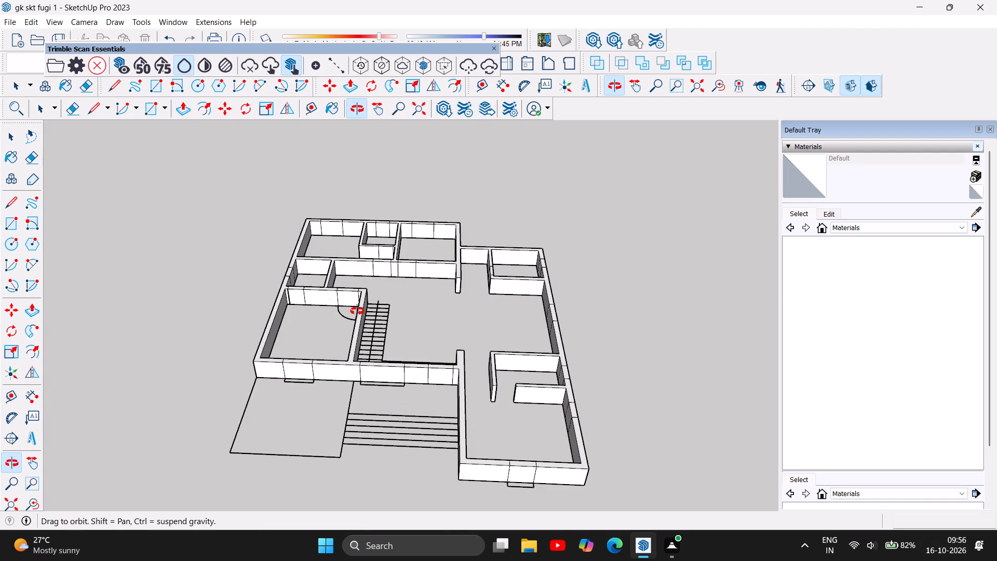
{"action": "left_click_drag", "start_coordinate": [405, 335], "coordinate": [549, 244]}
{"action": "left_click_drag", "start_coordinate": [549, 244], "coordinate": [377, 261]}
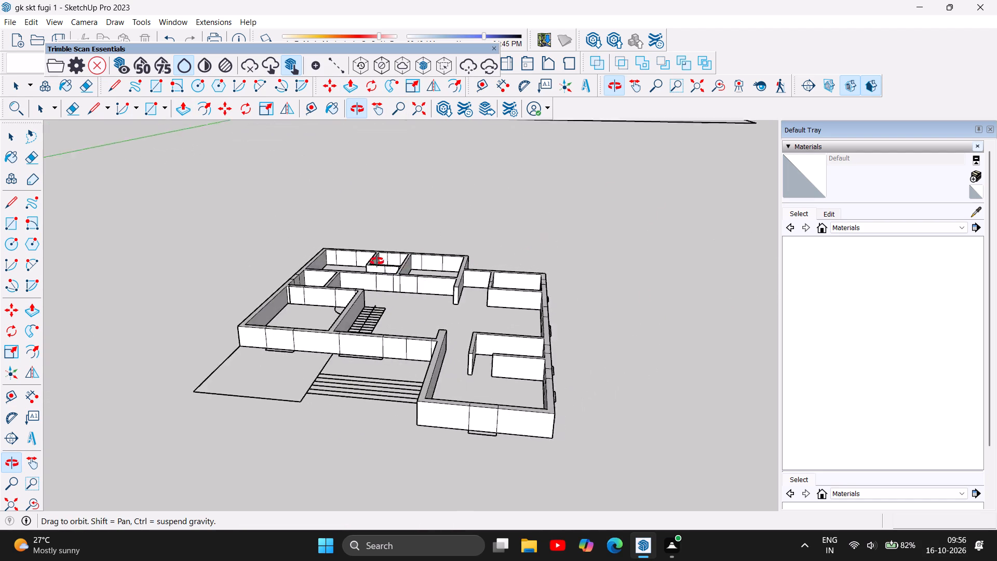
{"action": "left_click_drag", "start_coordinate": [377, 261], "coordinate": [428, 279]}
Push/Pull the wall top of the projecting front room, on the entrance-steps side of its front window opening, up 4'.
{"action": "scroll", "coordinate": [635, 432], "scroll_direction": "up", "scroll_amount": 2}
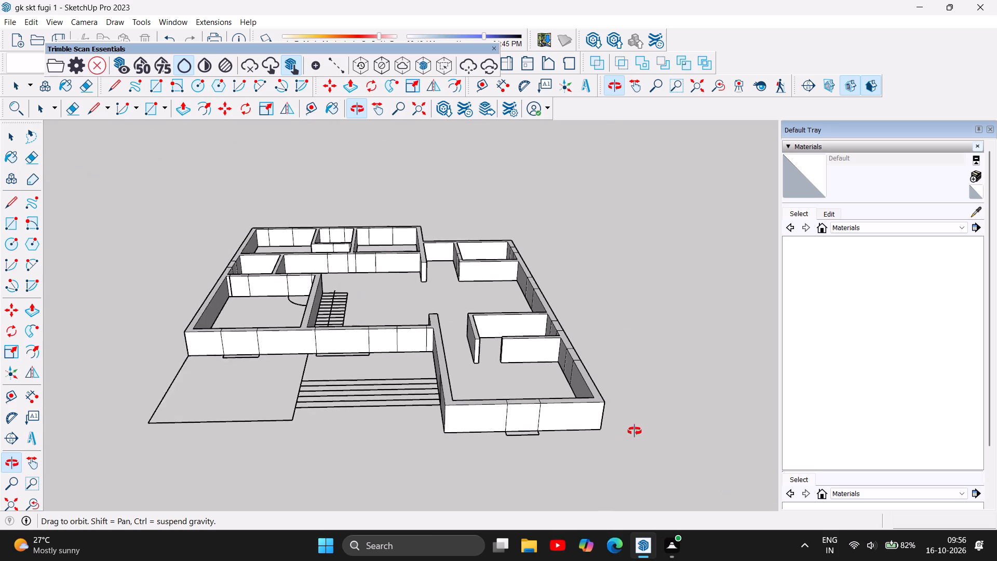
{"action": "scroll", "coordinate": [635, 431], "scroll_direction": "up", "scroll_amount": 7}
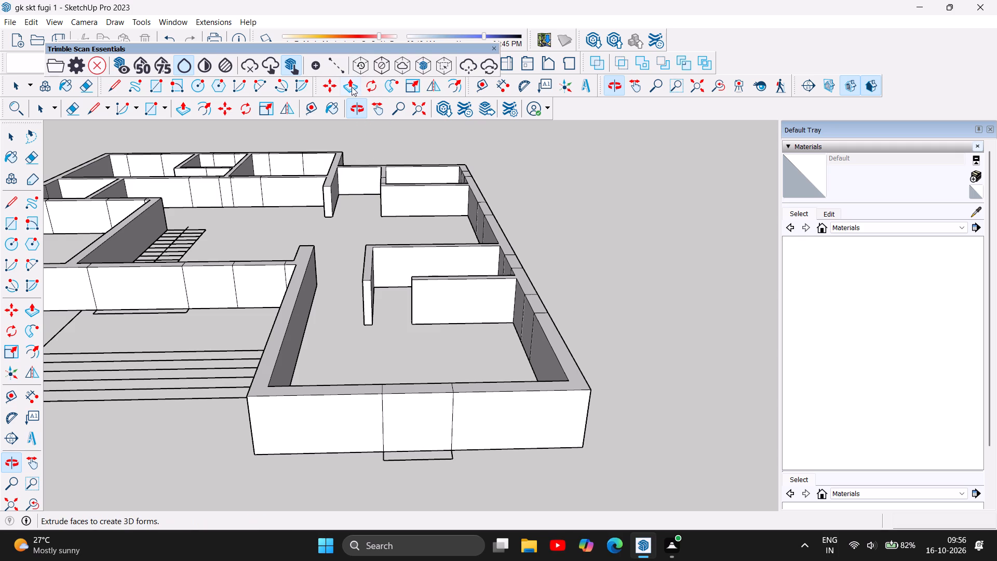
{"action": "scroll", "coordinate": [369, 425], "scroll_direction": "up", "scroll_amount": 1}
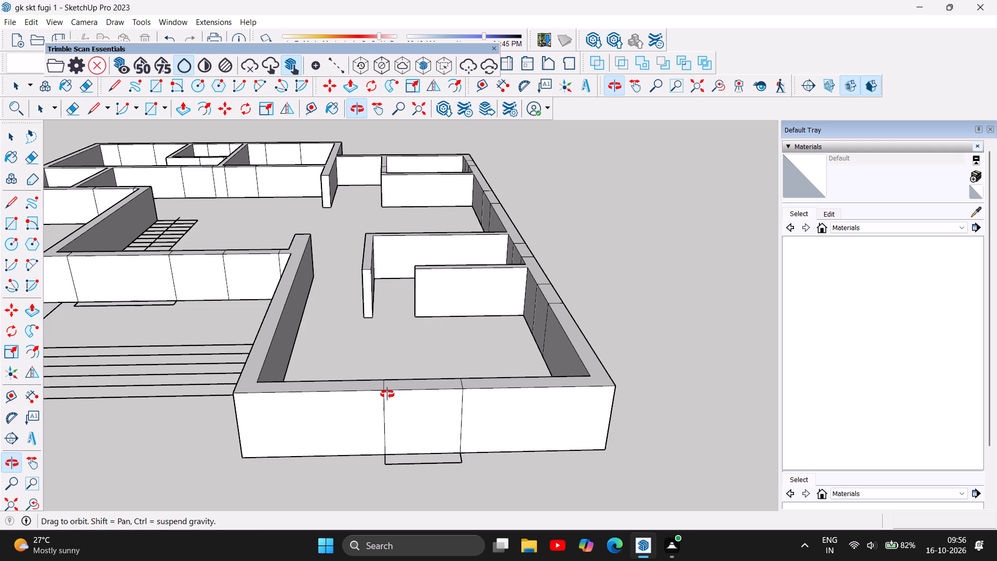
{"action": "left_click", "coordinate": [348, 87]}
{"action": "scroll", "coordinate": [346, 431], "scroll_direction": "up", "scroll_amount": 3}
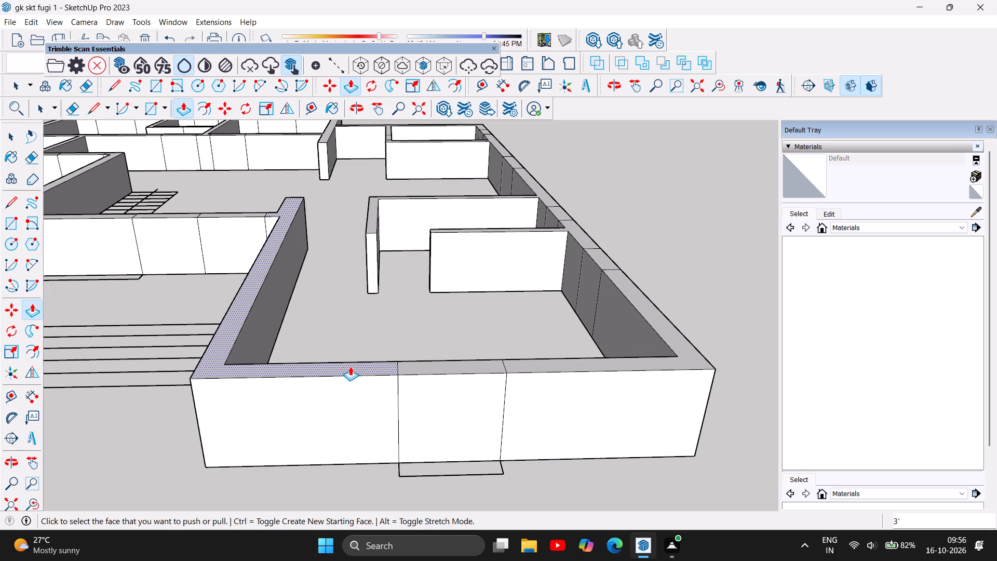
{"action": "left_click", "coordinate": [350, 363]}
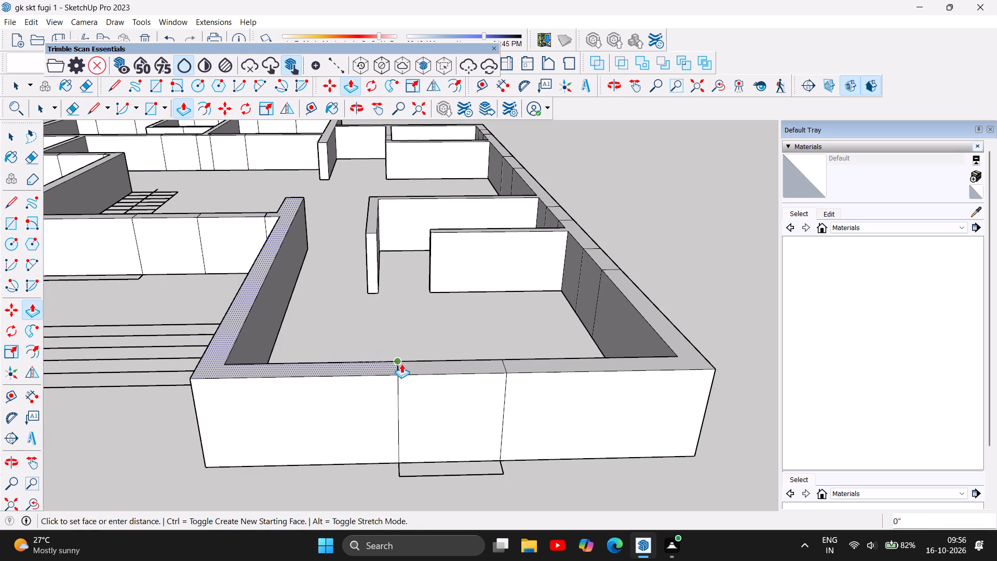
{"action": "type", "text": "4'"}
{"action": "key", "text": "Return"}
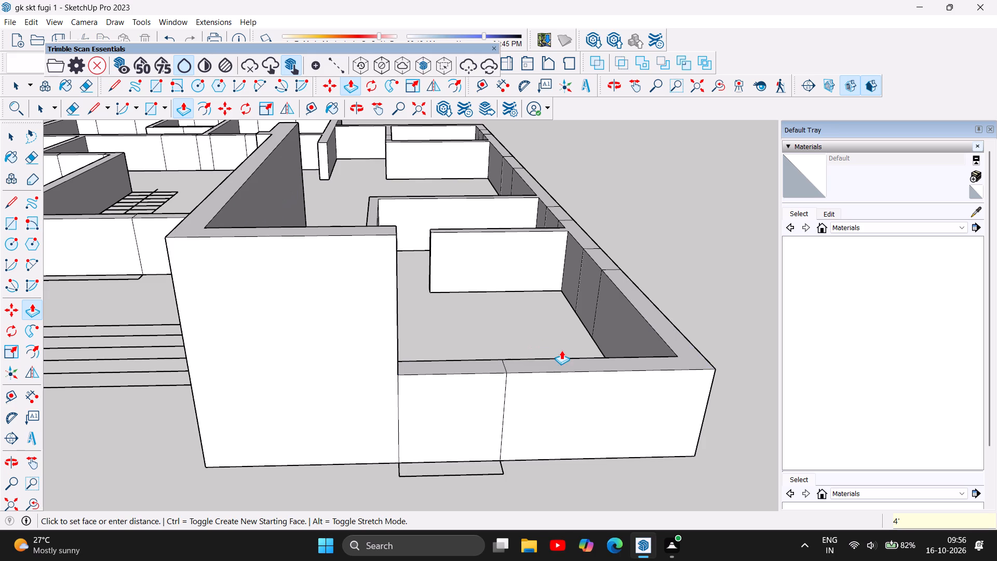
Push/Pull the wall top of the projecting front room's outer corner, on the other side of the front window opening, up 4'.
{"action": "left_click", "coordinate": [573, 360]}
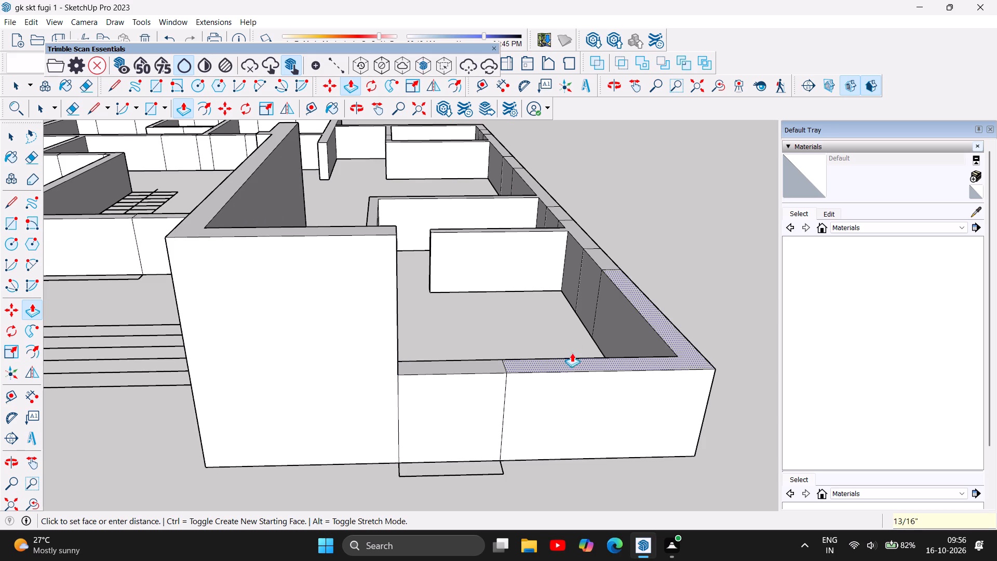
{"action": "type", "text": "4'"}
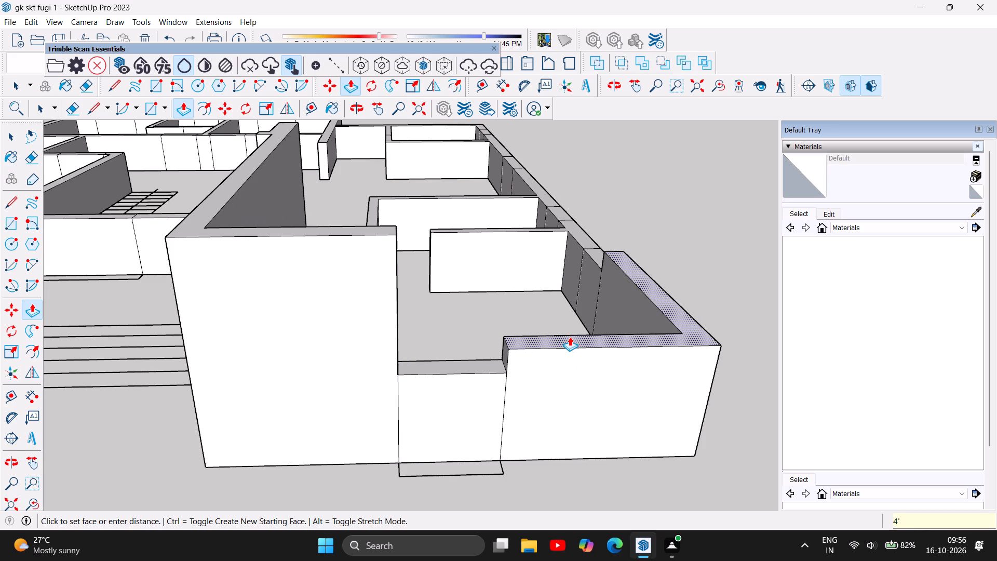
{"action": "key", "text": "Return"}
Push/Pull the long side wall's top between the two openings nearest the projecting front room, with its short partition, up 4'.
{"action": "scroll", "coordinate": [321, 433], "scroll_direction": "down", "scroll_amount": 11}
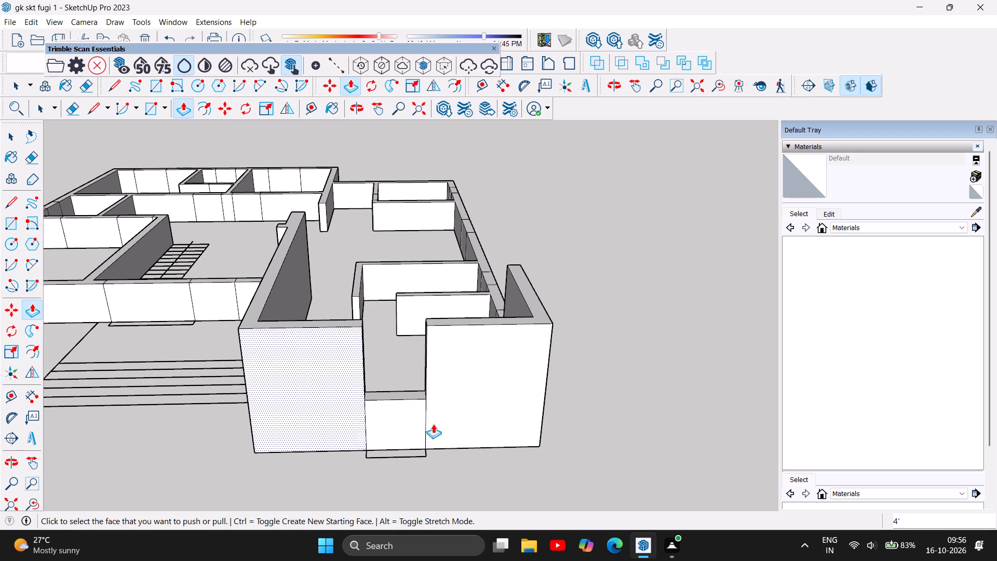
{"action": "left_click", "coordinate": [365, 105]}
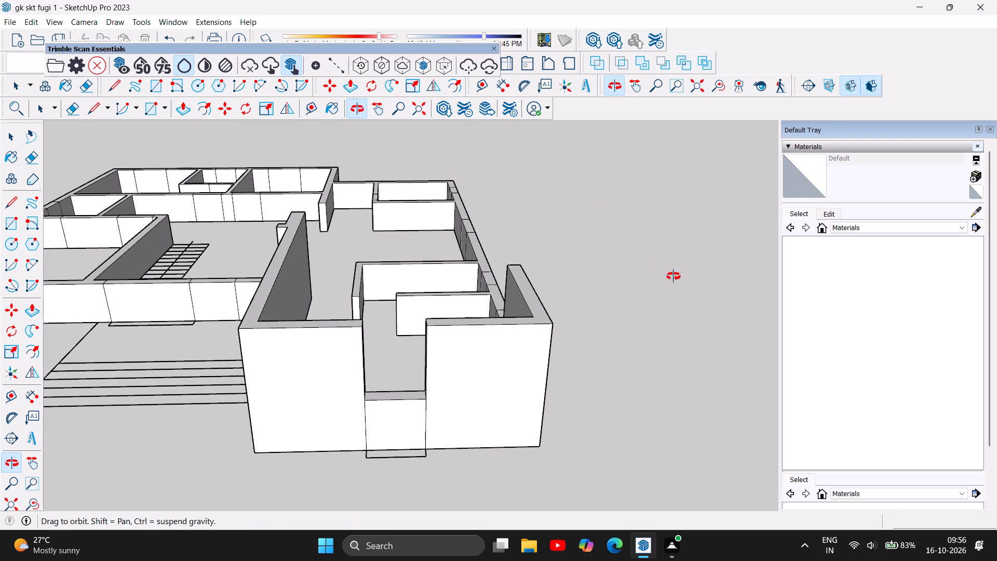
{"action": "left_click_drag", "start_coordinate": [680, 310], "coordinate": [347, 321]}
{"action": "scroll", "coordinate": [254, 242], "scroll_direction": "up", "scroll_amount": 3}
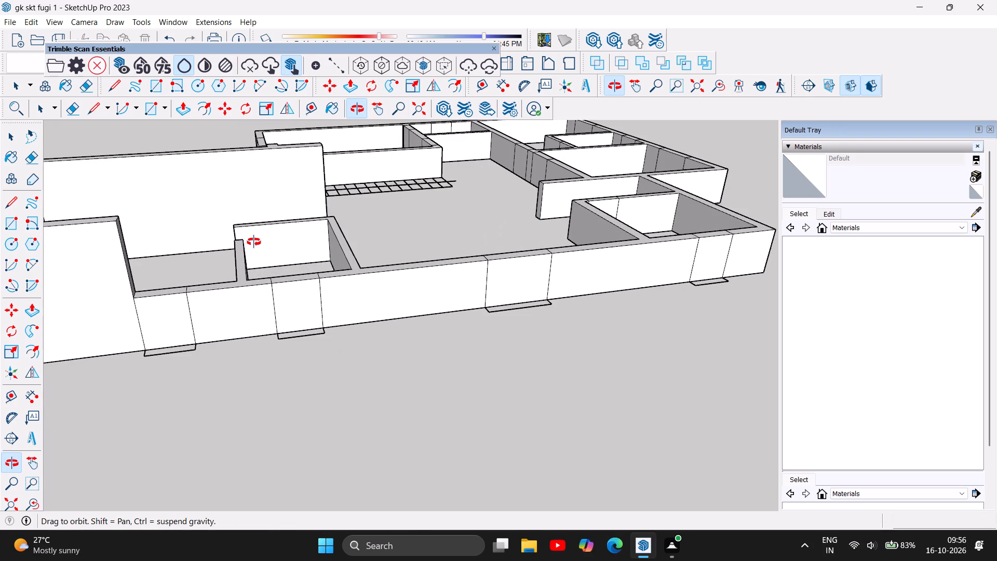
{"action": "scroll", "coordinate": [493, 364], "scroll_direction": "down", "scroll_amount": 2}
{"action": "scroll", "coordinate": [267, 337], "scroll_direction": "up", "scroll_amount": 2}
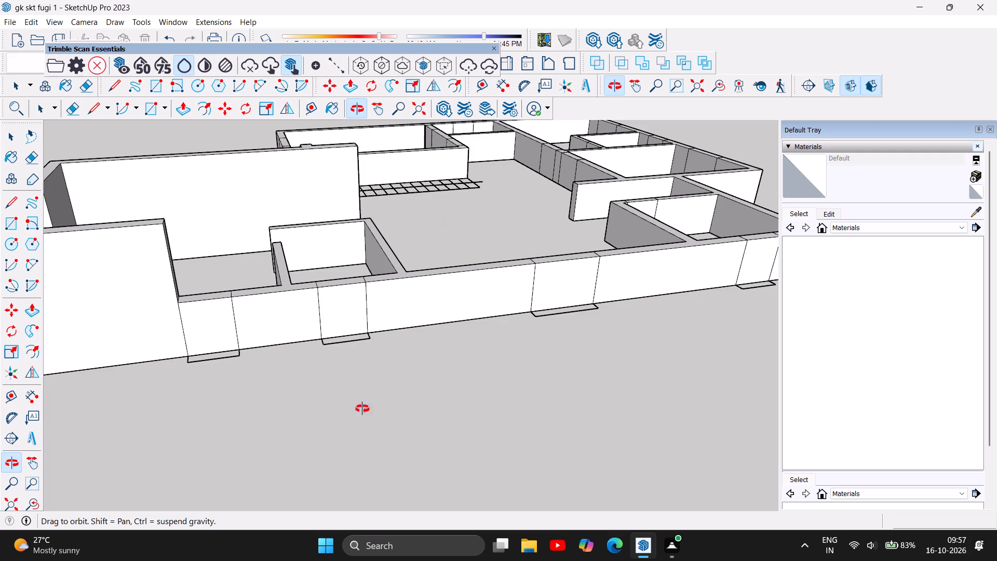
{"action": "scroll", "coordinate": [327, 398], "scroll_direction": "down", "scroll_amount": 2}
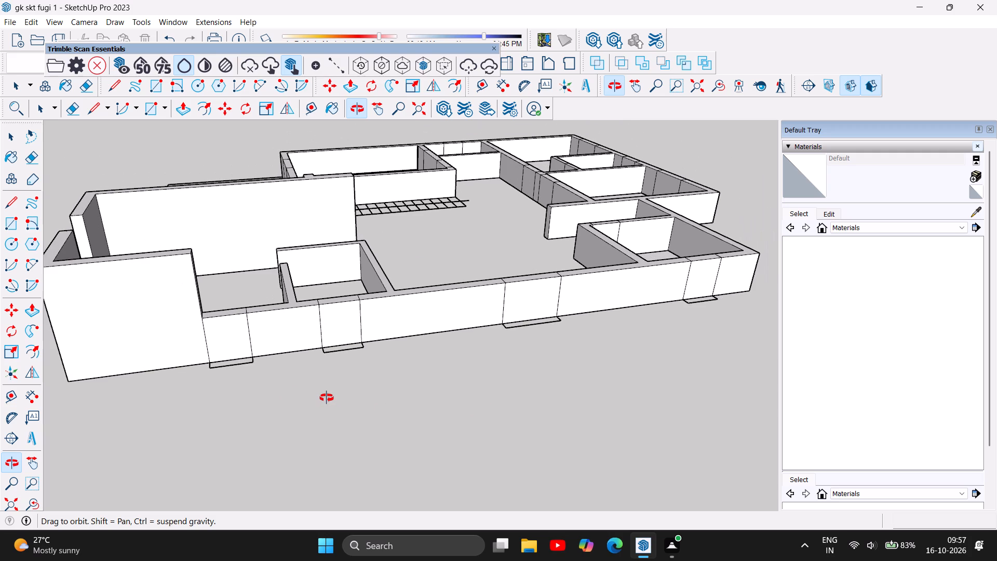
{"action": "scroll", "coordinate": [298, 288], "scroll_direction": "up", "scroll_amount": 3}
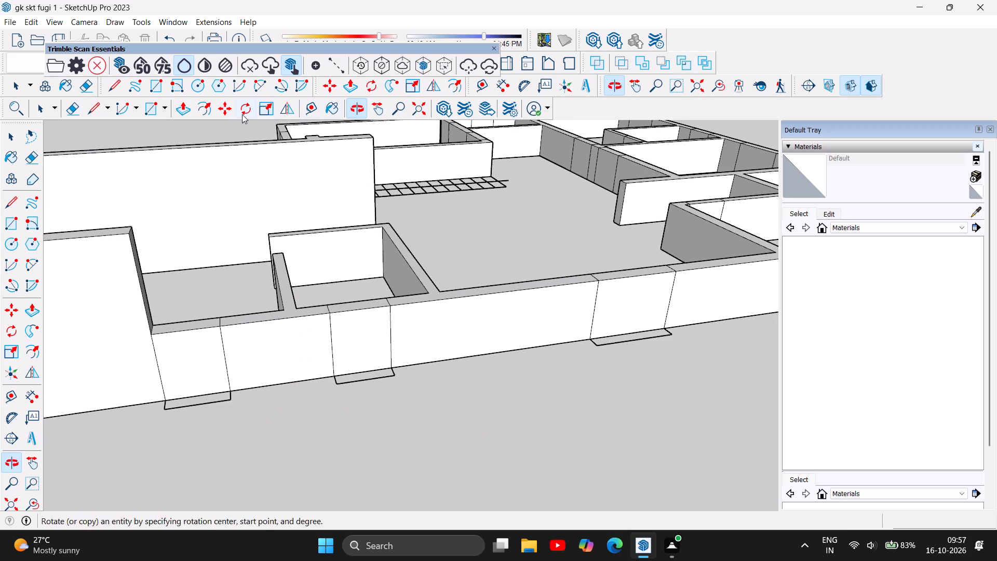
{"action": "left_click", "coordinate": [183, 112]}
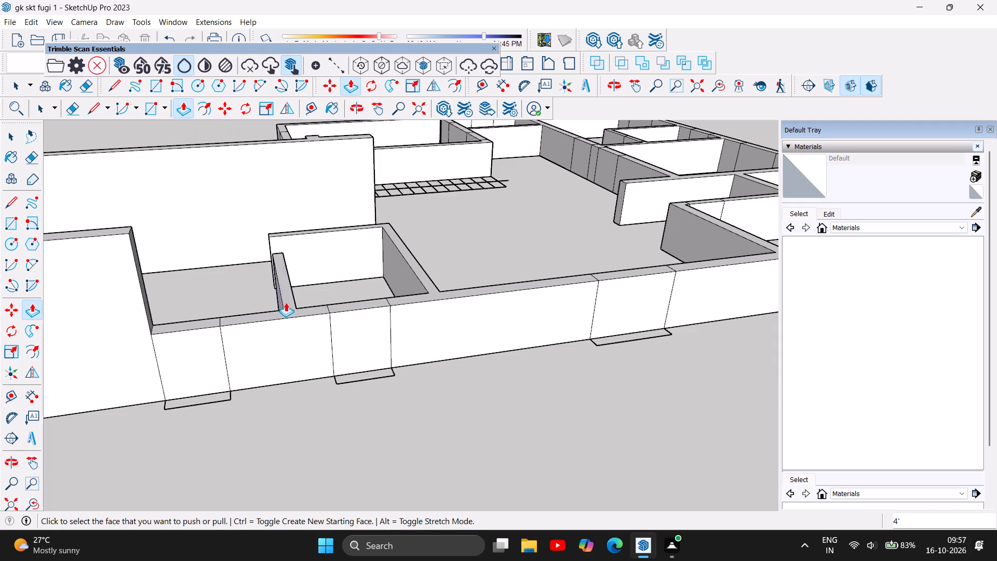
{"action": "left_click", "coordinate": [287, 302]}
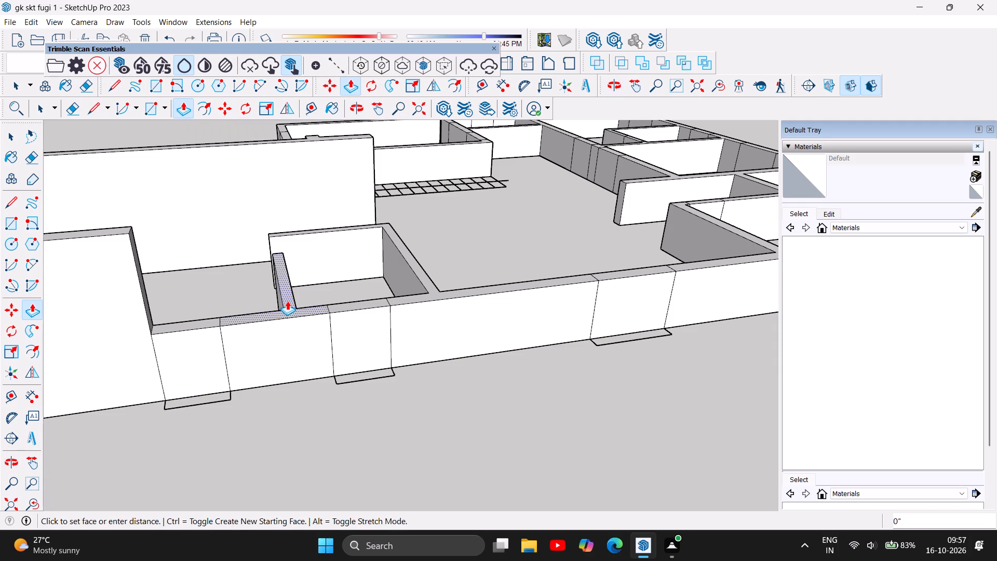
{"action": "key", "text": "4"}
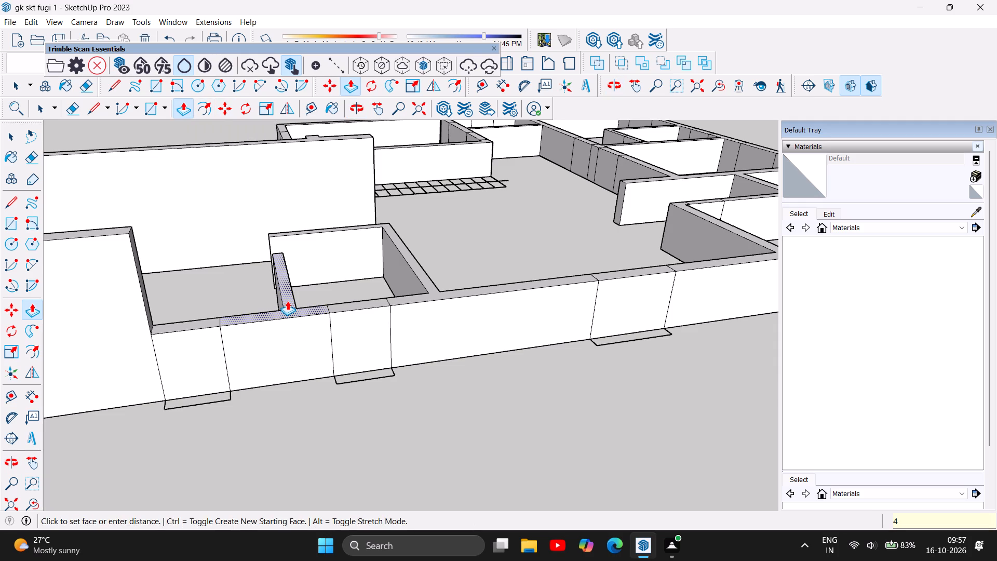
{"action": "key", "text": "apostrophe"}
{"action": "key", "text": "Return"}
{"action": "left_click", "coordinate": [287, 301]}
{"action": "type", "text": "4'"}
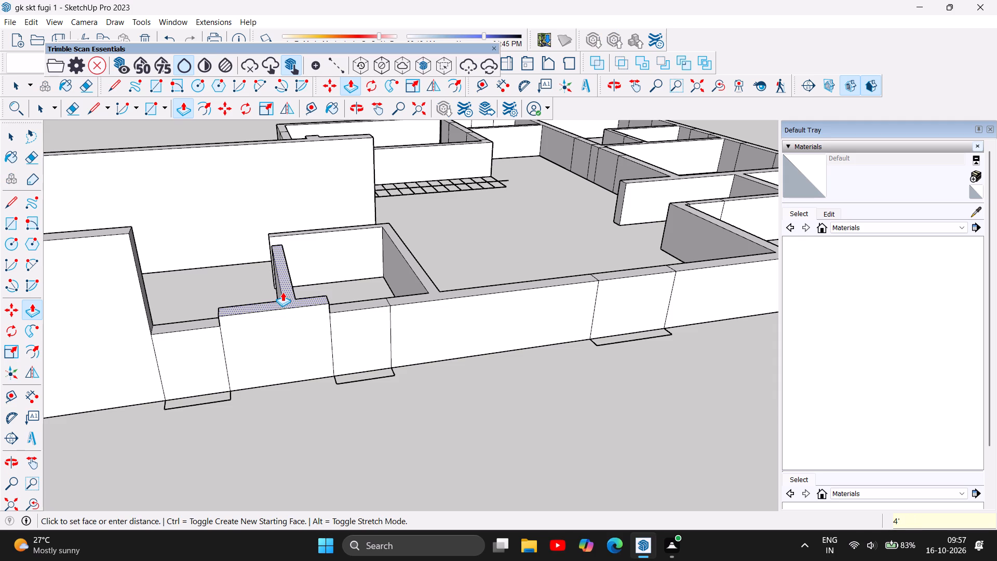
{"action": "key", "text": "Return"}
Push/Pull the long side wall's top between the second and third openings from the front room, with its adjoining partition, up 4'.
{"action": "scroll", "coordinate": [230, 390], "scroll_direction": "down", "scroll_amount": 5}
{"action": "scroll", "coordinate": [406, 307], "scroll_direction": "up", "scroll_amount": 4}
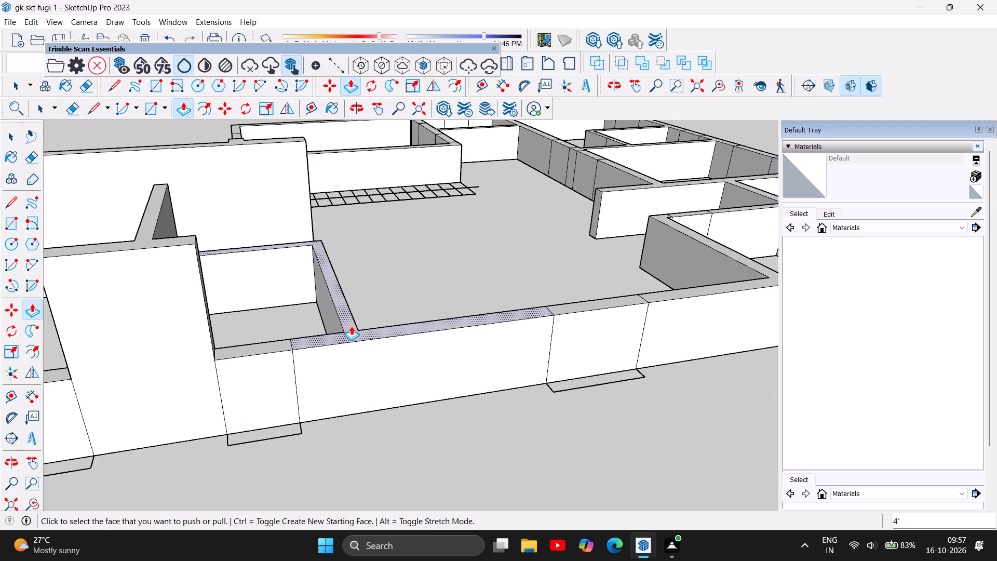
{"action": "left_click", "coordinate": [351, 326]}
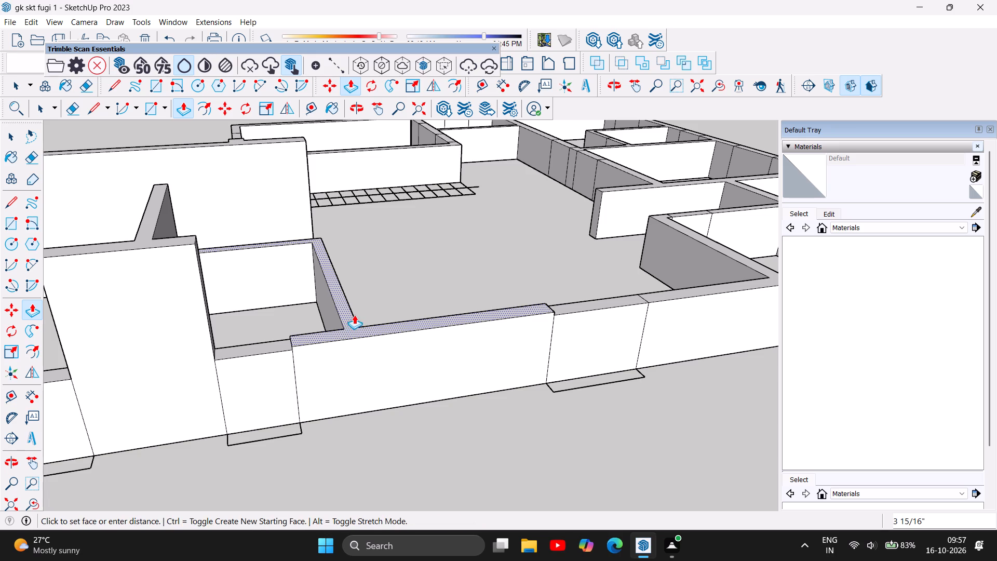
{"action": "type", "text": "4'"}
{"action": "key", "text": "Return"}
Push/Pull the long side wall's top between the third and fourth openings from the front room, with its adjoining partition, up 4'.
{"action": "scroll", "coordinate": [263, 410], "scroll_direction": "down", "scroll_amount": 5}
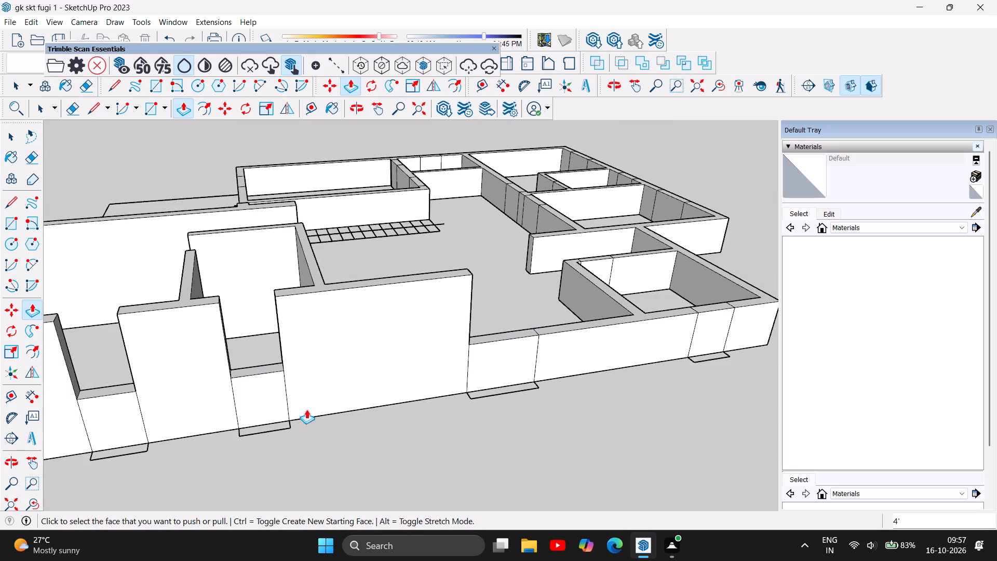
{"action": "scroll", "coordinate": [286, 414], "scroll_direction": "down", "scroll_amount": 6}
{"action": "scroll", "coordinate": [526, 428], "scroll_direction": "up", "scroll_amount": 4}
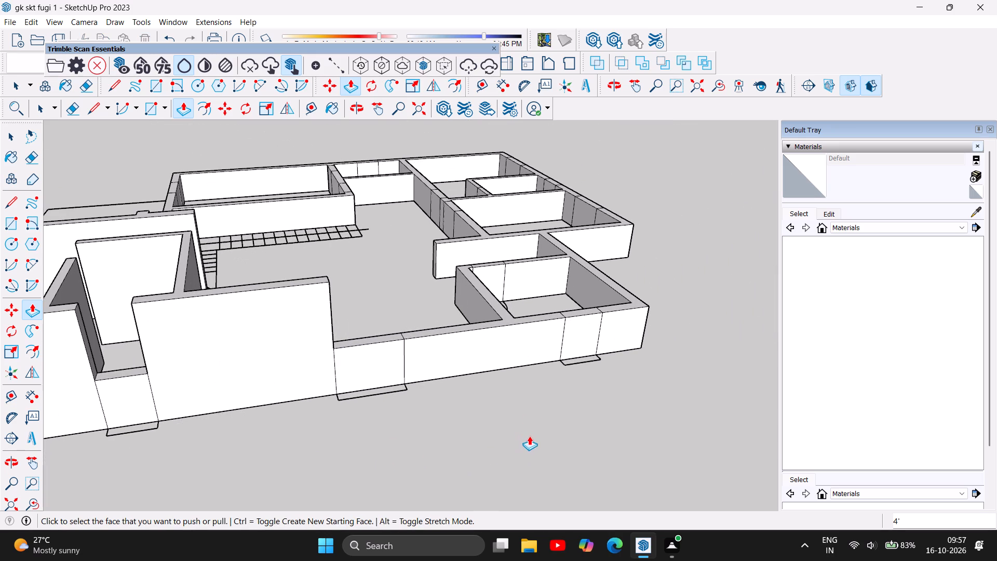
{"action": "scroll", "coordinate": [453, 298], "scroll_direction": "up", "scroll_amount": 4}
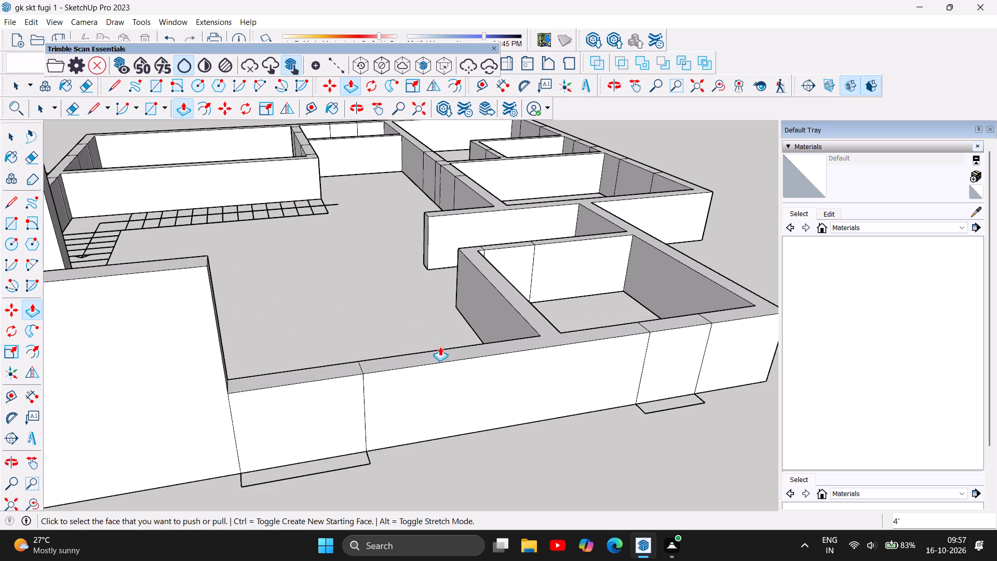
{"action": "left_click", "coordinate": [476, 346]}
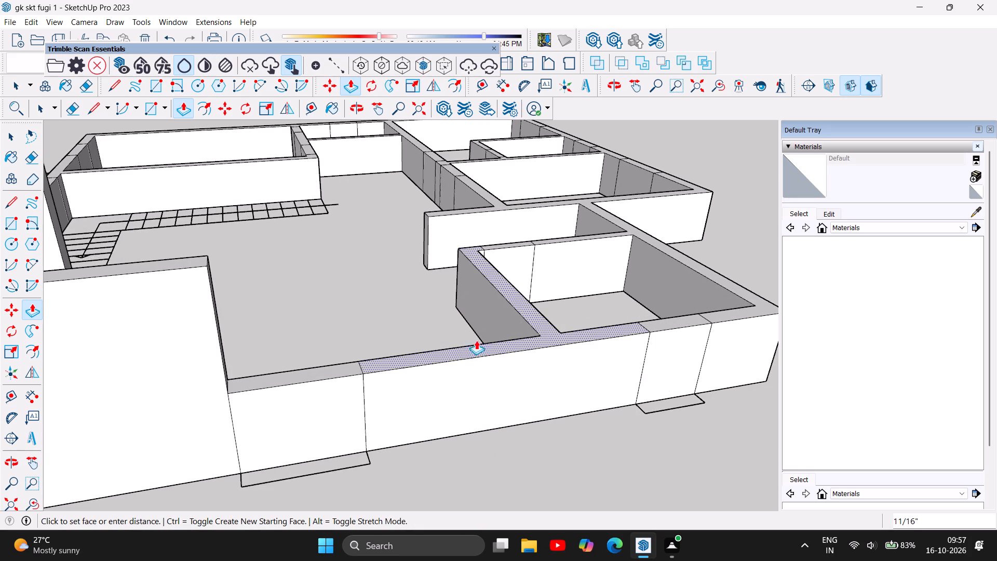
{"action": "type", "text": "4'"}
{"action": "key", "text": "Return"}
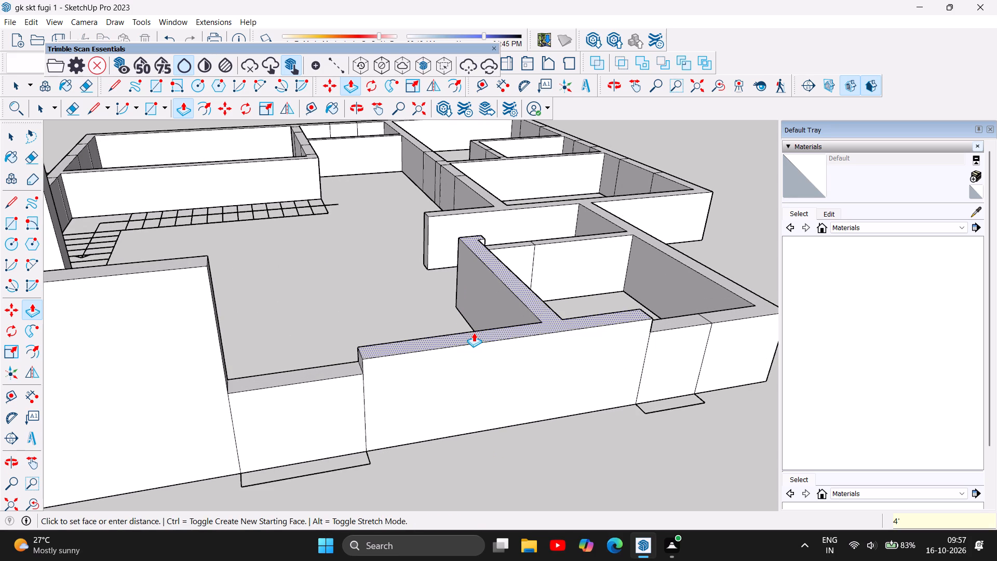
Push/Pull the wall top at the far corner of the long side wall, beyond the last opening, with its connected walls, up 4'.
{"action": "scroll", "coordinate": [199, 426], "scroll_direction": "down", "scroll_amount": 12}
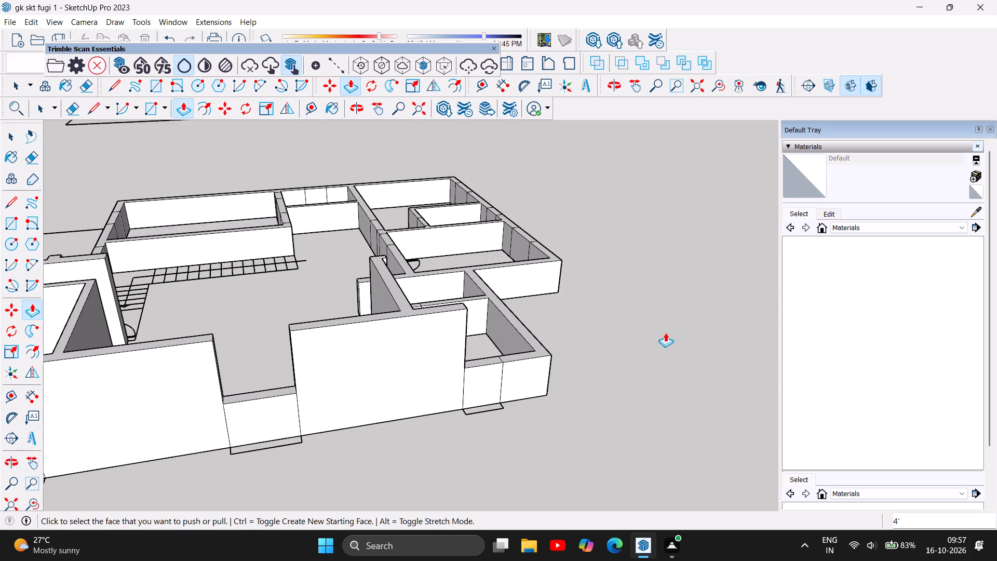
{"action": "scroll", "coordinate": [665, 332], "scroll_direction": "up", "scroll_amount": 3}
{"action": "scroll", "coordinate": [609, 306], "scroll_direction": "up", "scroll_amount": 3}
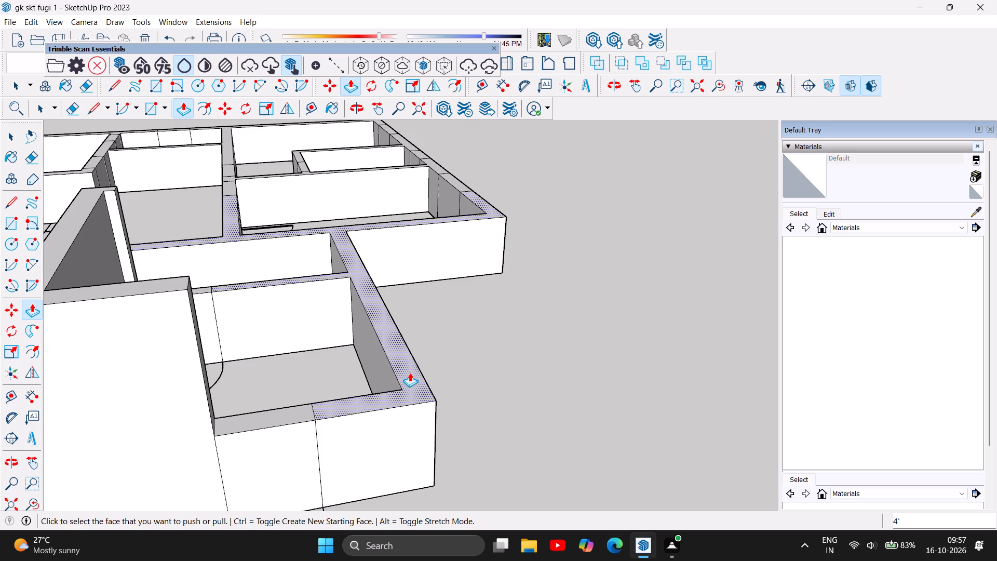
{"action": "left_click", "coordinate": [410, 372]}
{"action": "type", "text": "4'"}
{"action": "key", "text": "Return"}
Push/Pull the rear wall's top between the wide room's window opening and the small middle room's opening, with the narrow partition, up 4'.
{"action": "scroll", "coordinate": [563, 379], "scroll_direction": "down", "scroll_amount": 13}
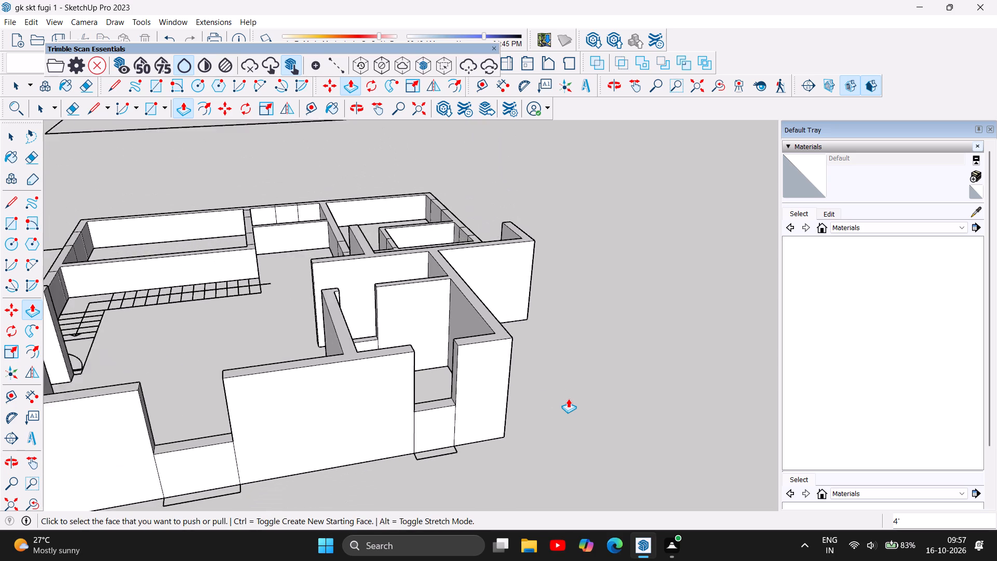
{"action": "scroll", "coordinate": [597, 367], "scroll_direction": "down", "scroll_amount": 11}
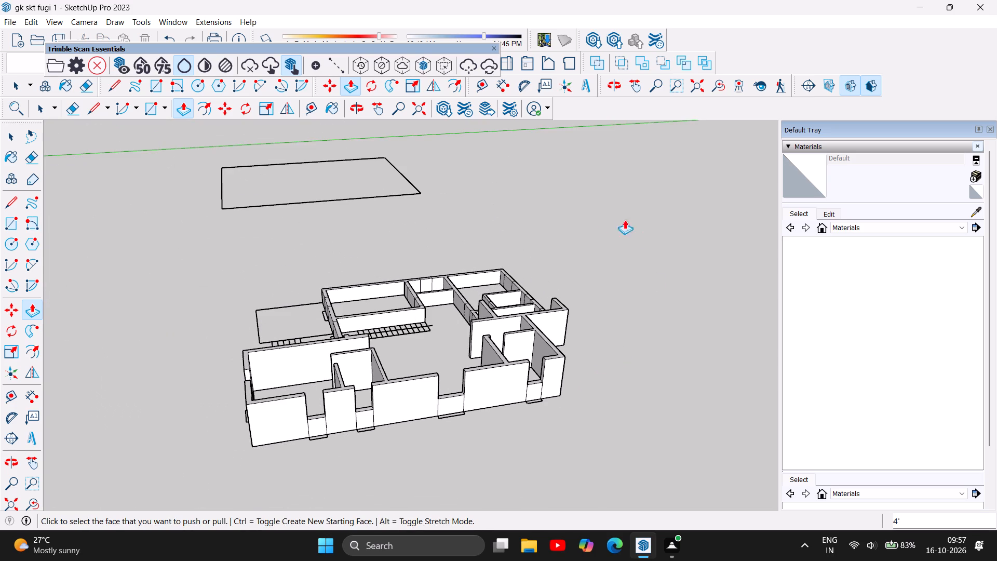
{"action": "left_click", "coordinate": [365, 111]}
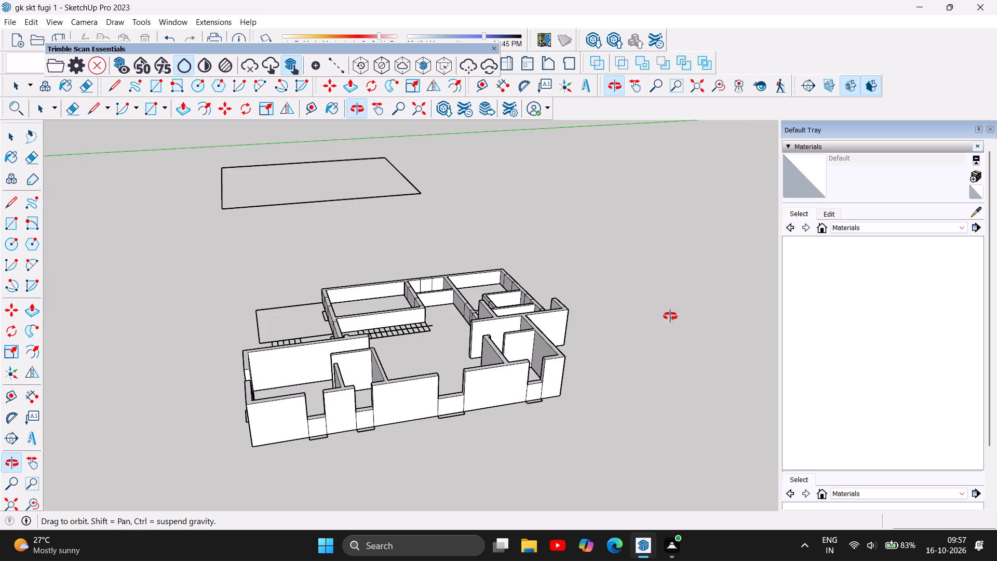
{"action": "left_click_drag", "start_coordinate": [681, 330], "coordinate": [222, 287]}
{"action": "left_click", "coordinate": [222, 287]}
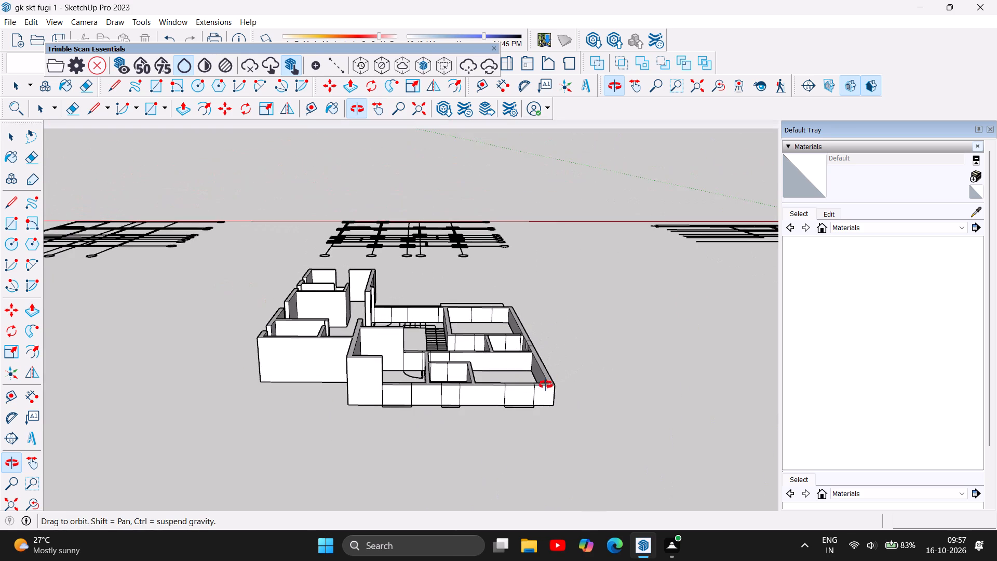
{"action": "scroll", "coordinate": [543, 386], "scroll_direction": "up", "scroll_amount": 3}
{"action": "left_click_drag", "start_coordinate": [572, 296], "coordinate": [581, 385]}
{"action": "scroll", "coordinate": [421, 501], "scroll_direction": "up", "scroll_amount": 4}
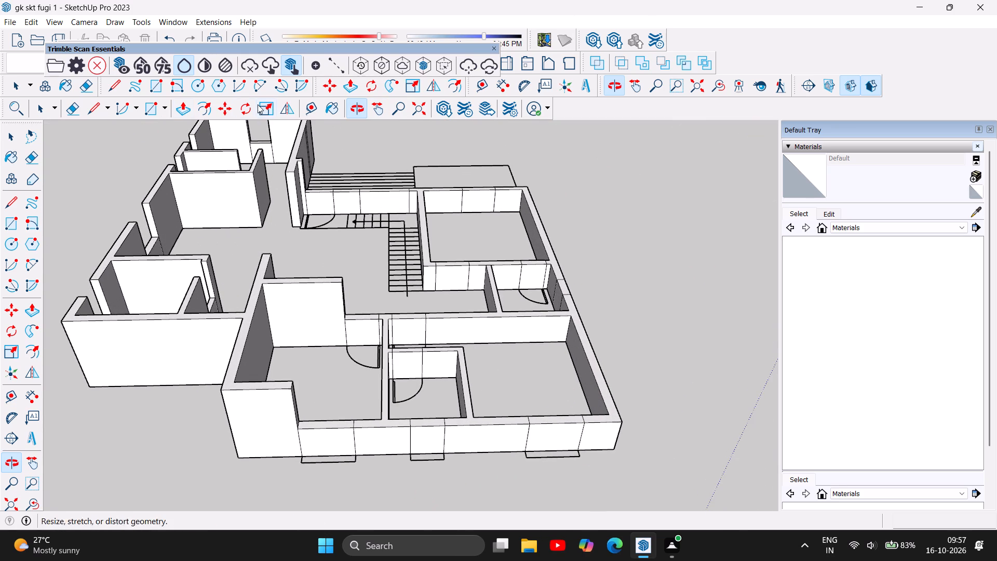
{"action": "left_click", "coordinate": [188, 112]}
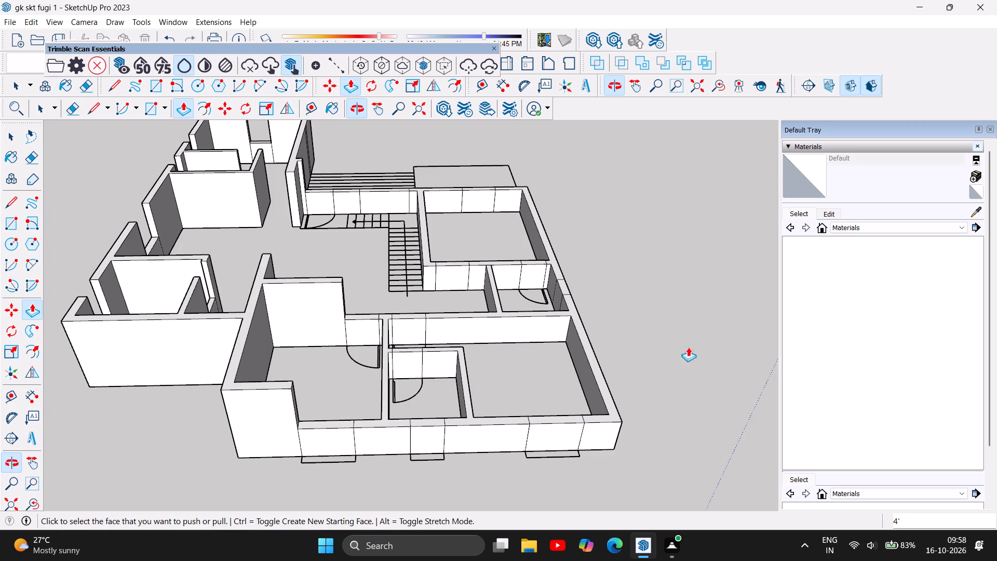
{"action": "scroll", "coordinate": [368, 439], "scroll_direction": "up", "scroll_amount": 2}
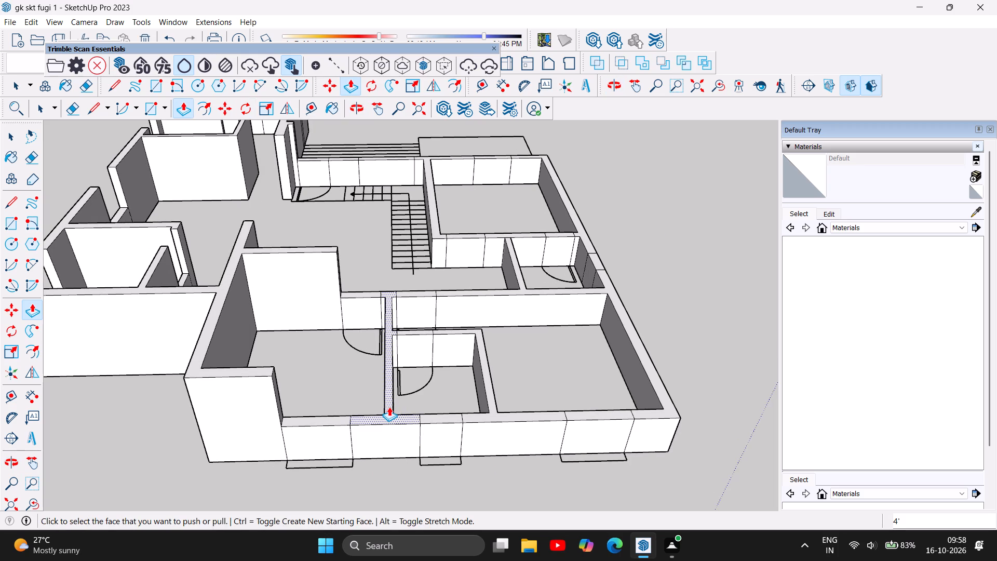
{"action": "left_click", "coordinate": [389, 407]}
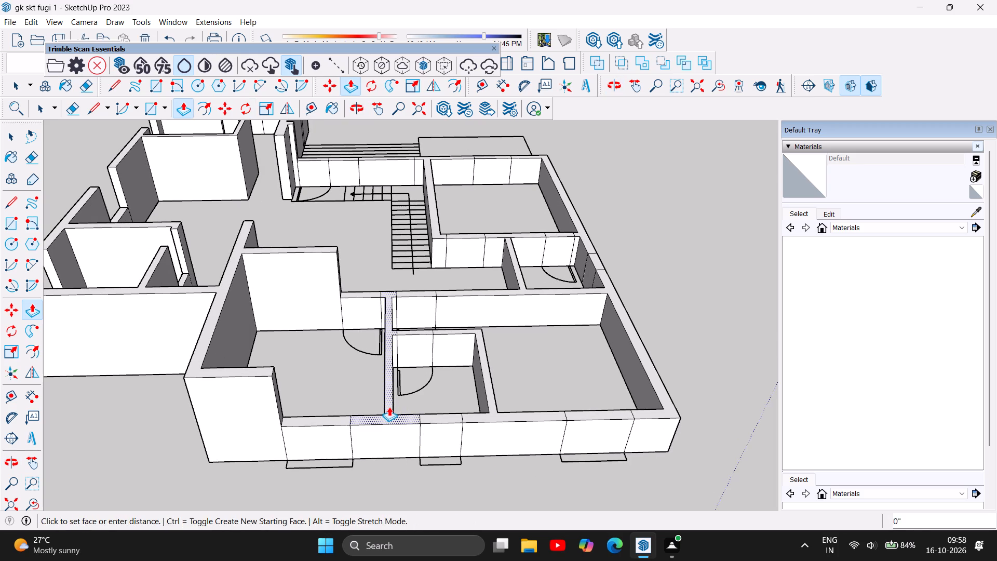
{"action": "key", "text": "4"}
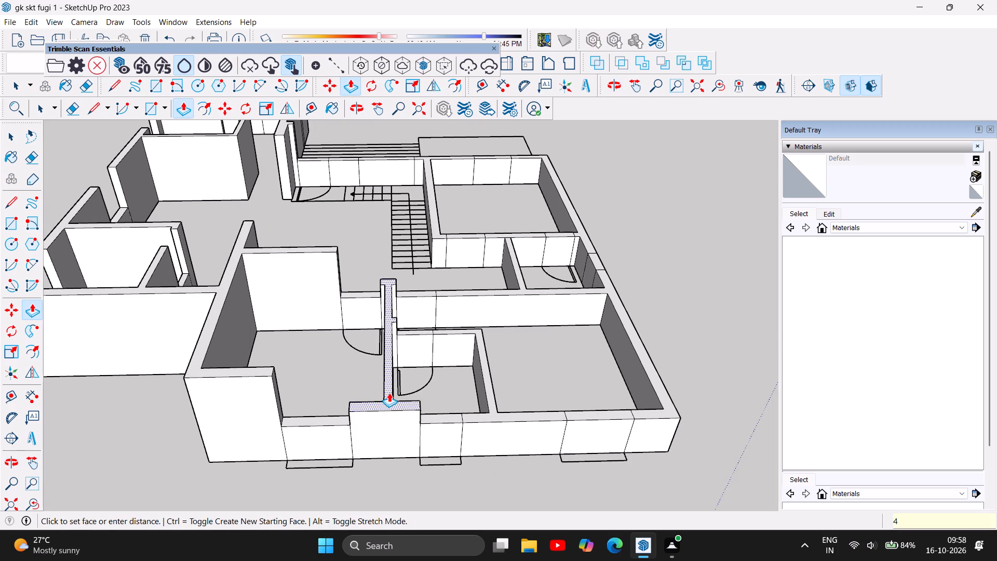
{"action": "key", "text": "apostrophe"}
{"action": "key", "text": "Return"}
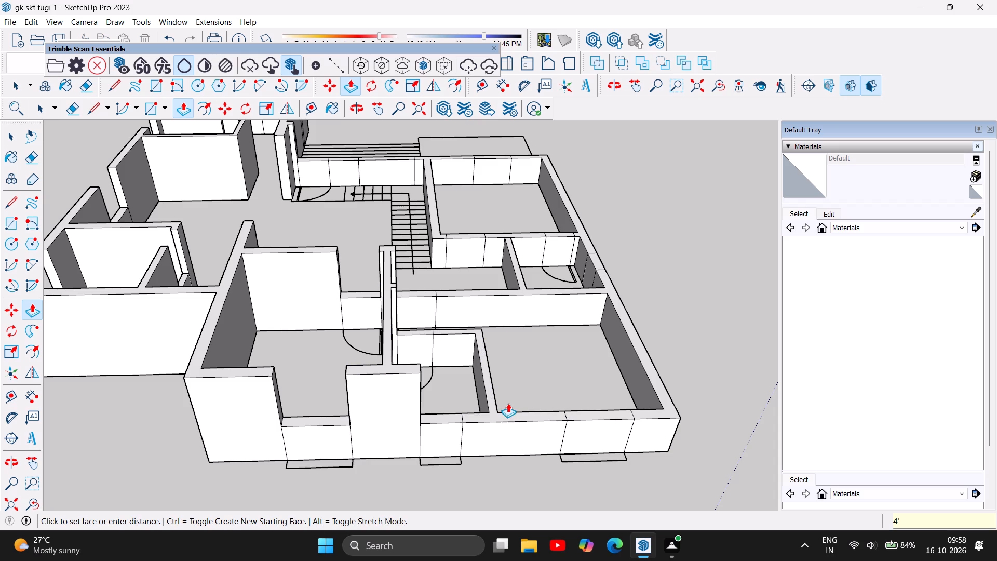
Push/Pull the rear wall's top between the small middle room's opening and the corner room's window opening, with its partition, up 4'.
{"action": "left_click", "coordinate": [511, 413]}
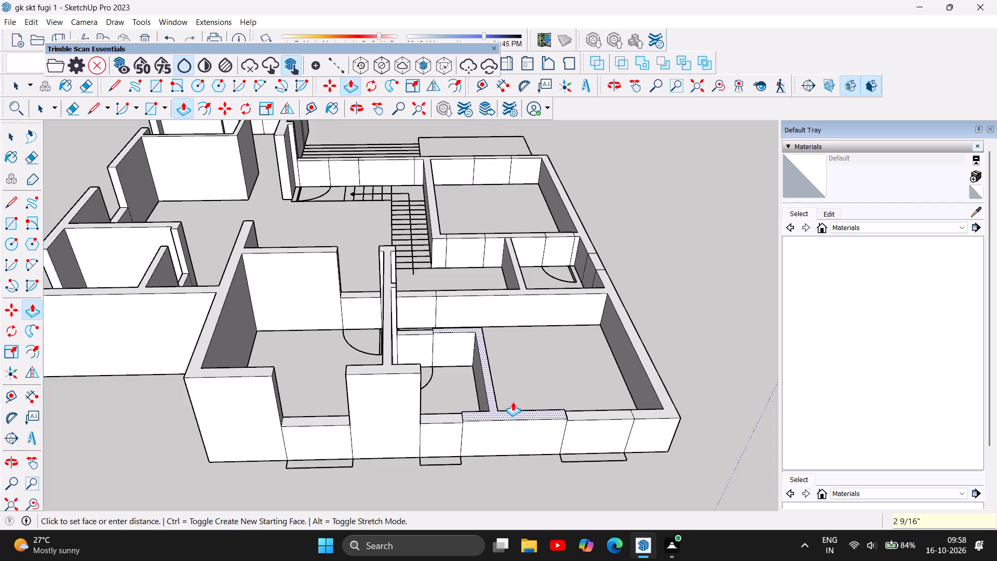
{"action": "type", "text": "4'"}
{"action": "key", "text": "Return"}
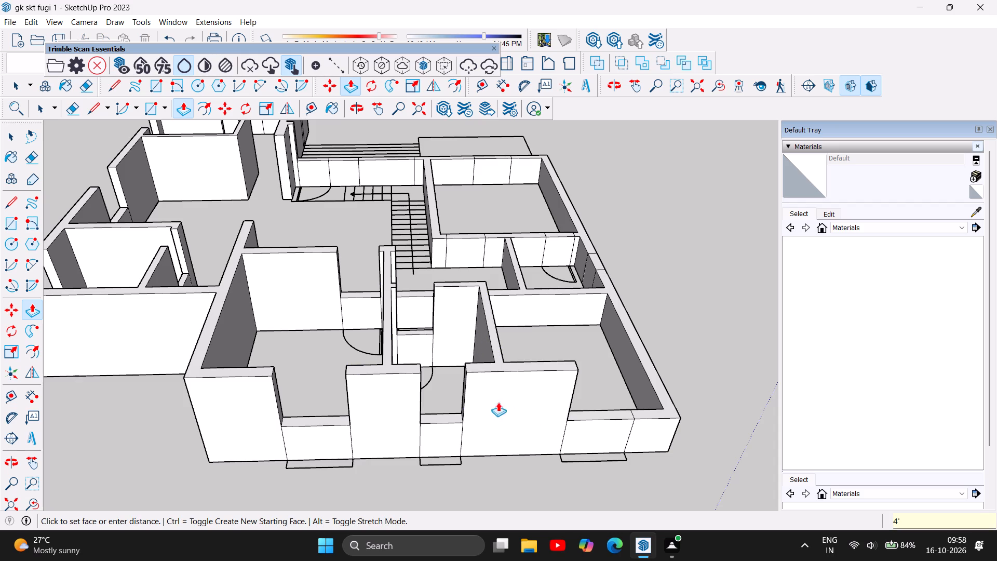
Push/Pull the wall top at the rear corner room's outer corner, beyond the last window opening, with its connected walls, up 4'.
{"action": "left_click", "coordinate": [667, 398]}
{"action": "key", "text": "4"}
{"action": "key", "text": "apostrophe"}
{"action": "key", "text": "Return"}
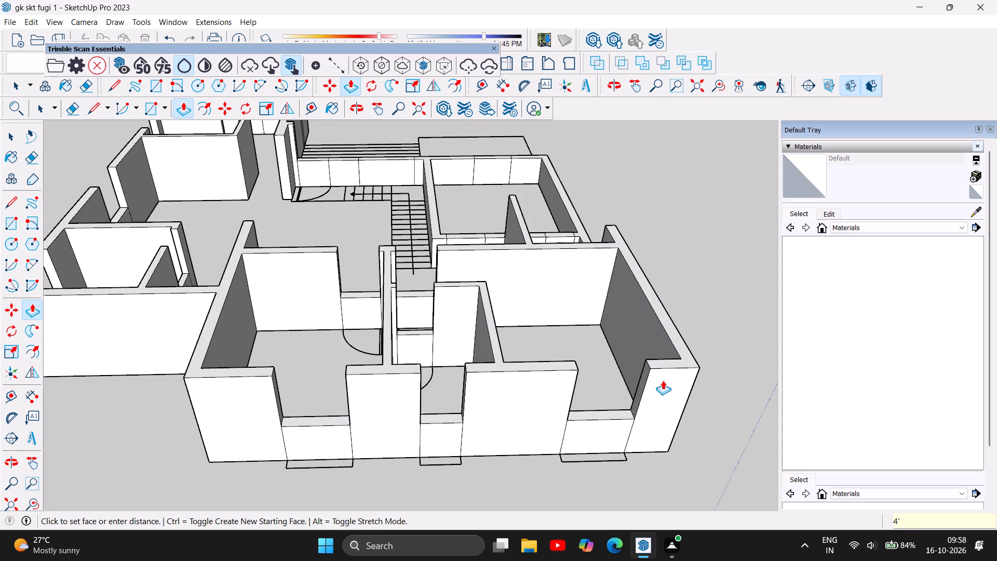
{"action": "scroll", "coordinate": [365, 454], "scroll_direction": "down", "scroll_amount": 6}
{"action": "scroll", "coordinate": [468, 447], "scroll_direction": "down", "scroll_amount": 3}
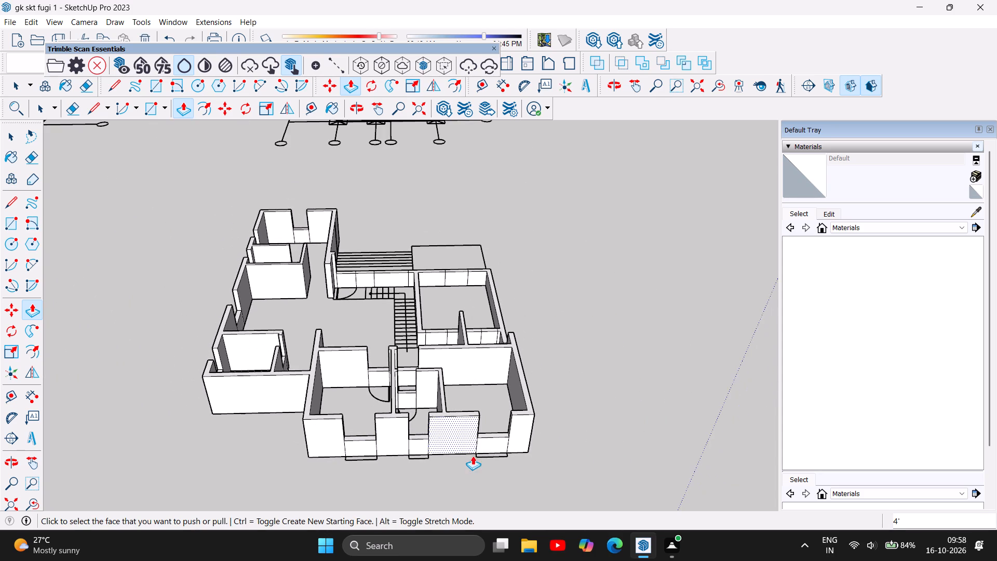
Push/Pull the top of the outer side wall of the room beside the staircase, with its corner returns, up 4'.
{"action": "scroll", "coordinate": [534, 281], "scroll_direction": "up", "scroll_amount": 5}
{"action": "scroll", "coordinate": [485, 339], "scroll_direction": "up", "scroll_amount": 5}
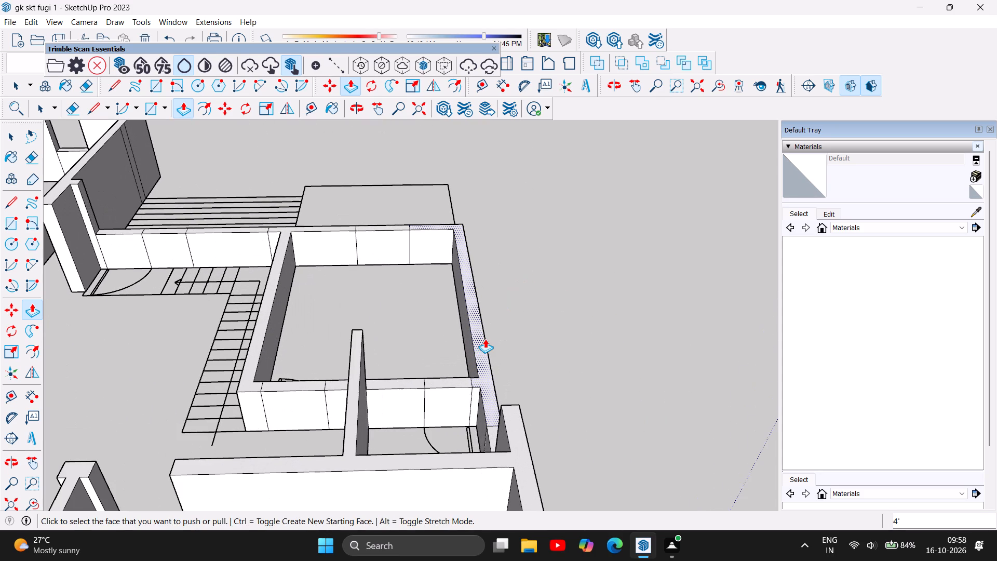
{"action": "left_click", "coordinate": [485, 339]}
{"action": "type", "text": "4'"}
{"action": "key", "text": "Return"}
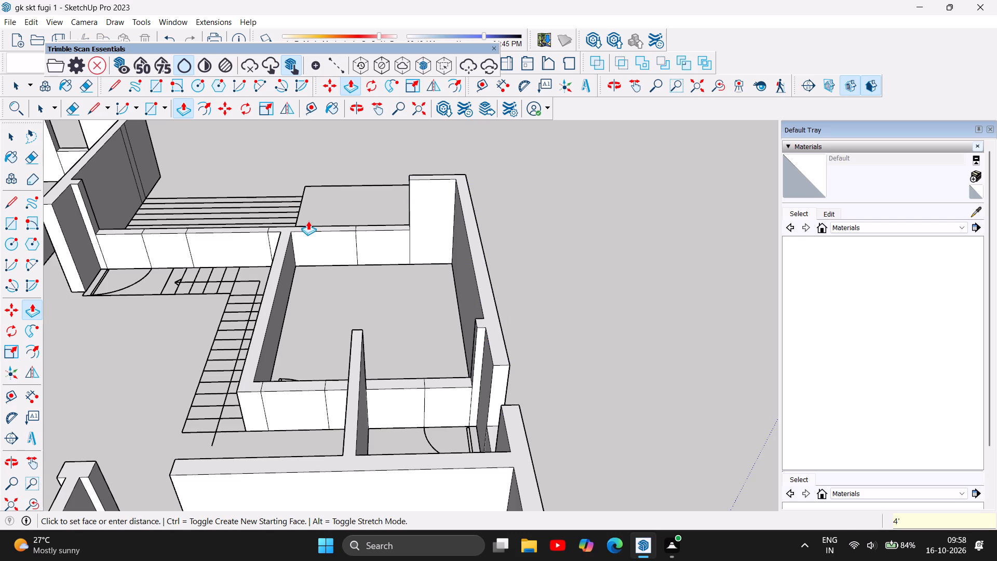
Push/Pull the top of the wall between the staircase and the adjoining room, with its corner returns, up 4'.
{"action": "left_click", "coordinate": [282, 244]}
{"action": "key", "text": "4"}
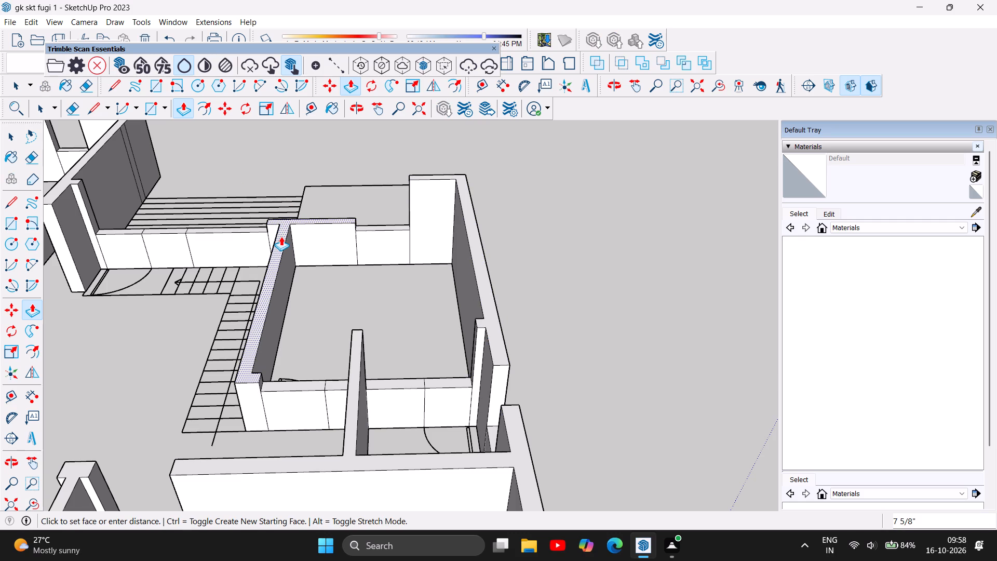
{"action": "key", "text": "apostrophe"}
{"action": "key", "text": "Return"}
Push/Pull the top of the wall section between that room's two door openings, at the partition's end, up 4'.
{"action": "scroll", "coordinate": [611, 285], "scroll_direction": "down", "scroll_amount": 2}
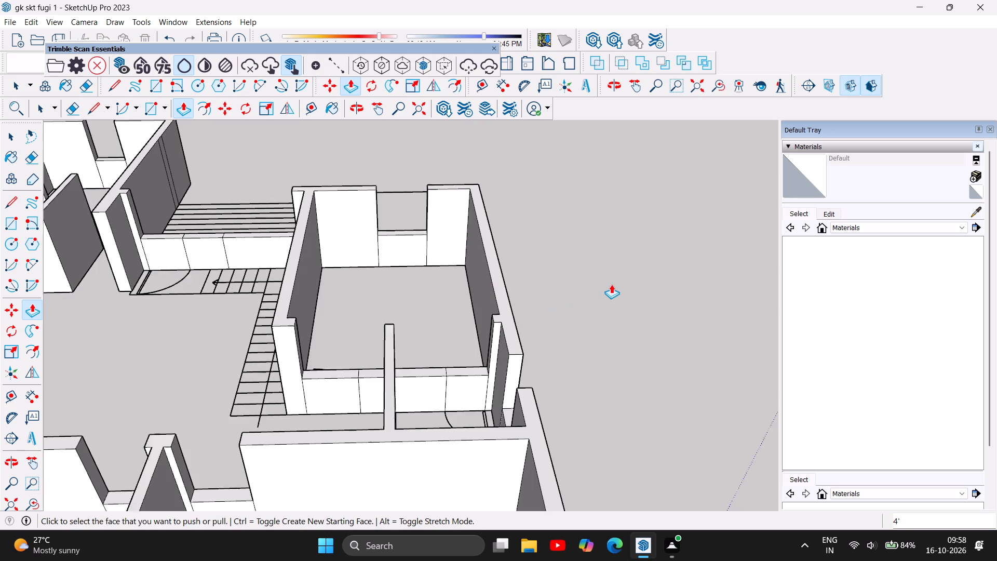
{"action": "scroll", "coordinate": [611, 284], "scroll_direction": "down", "scroll_amount": 3}
{"action": "scroll", "coordinate": [466, 312], "scroll_direction": "up", "scroll_amount": 6}
{"action": "scroll", "coordinate": [512, 360], "scroll_direction": "up", "scroll_amount": 2}
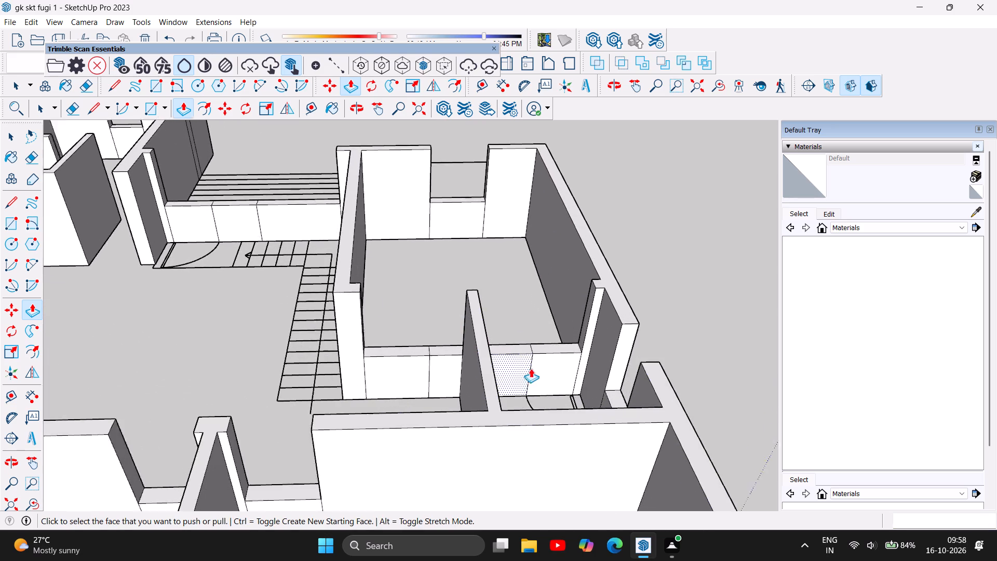
{"action": "scroll", "coordinate": [531, 368], "scroll_direction": "up", "scroll_amount": 3}
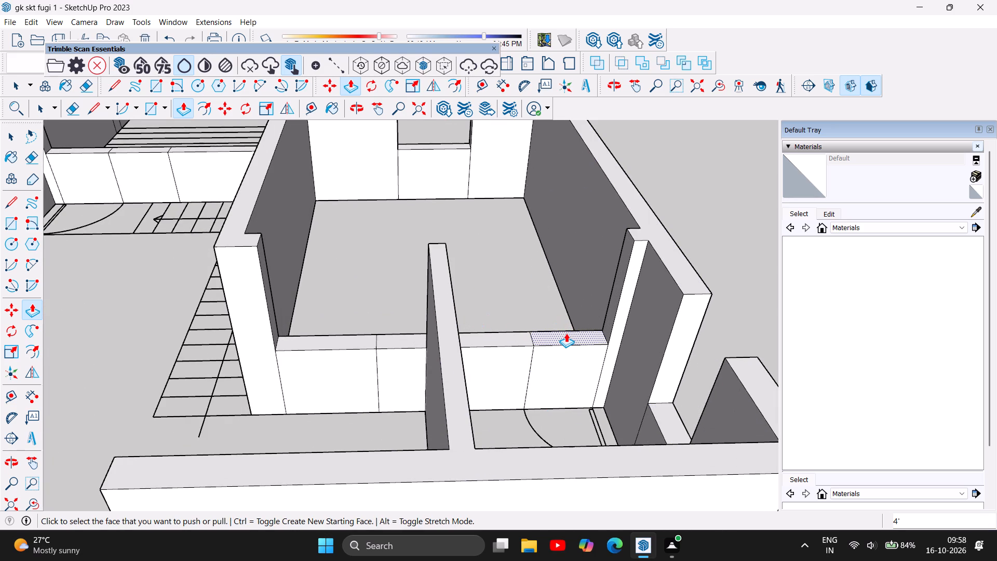
{"action": "left_click", "coordinate": [496, 337]}
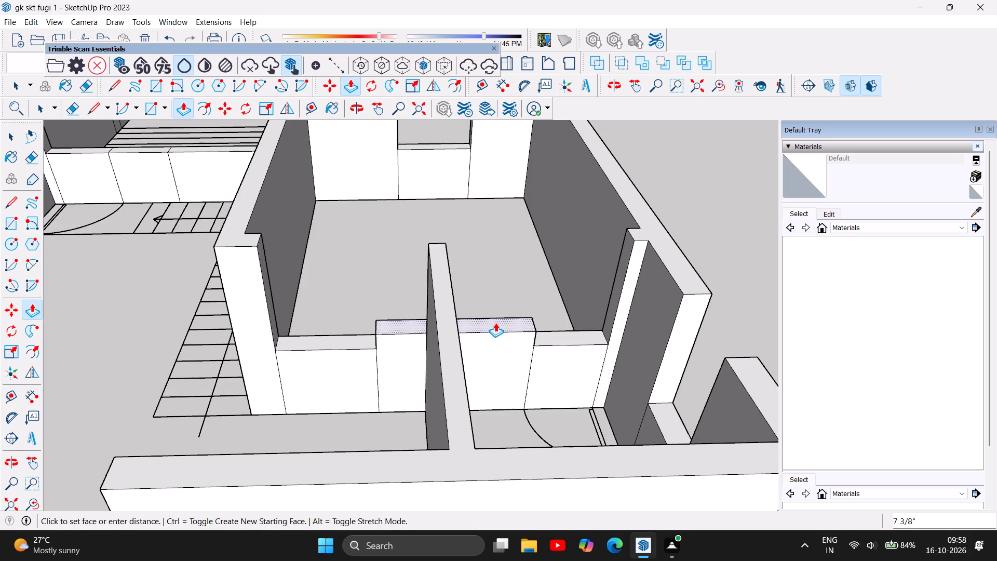
{"action": "key", "text": "4"}
{"action": "key", "text": "apostrophe"}
{"action": "key", "text": "Return"}
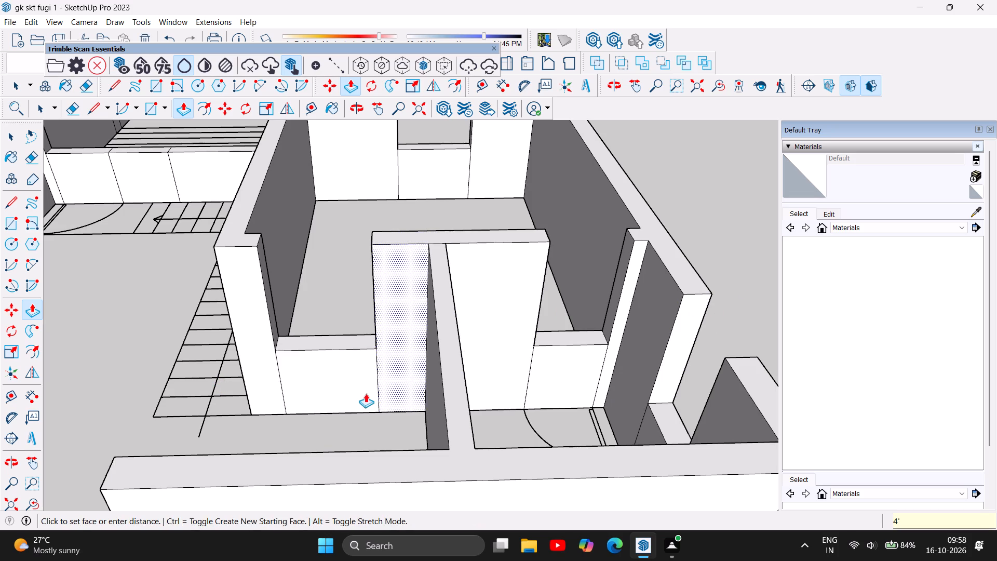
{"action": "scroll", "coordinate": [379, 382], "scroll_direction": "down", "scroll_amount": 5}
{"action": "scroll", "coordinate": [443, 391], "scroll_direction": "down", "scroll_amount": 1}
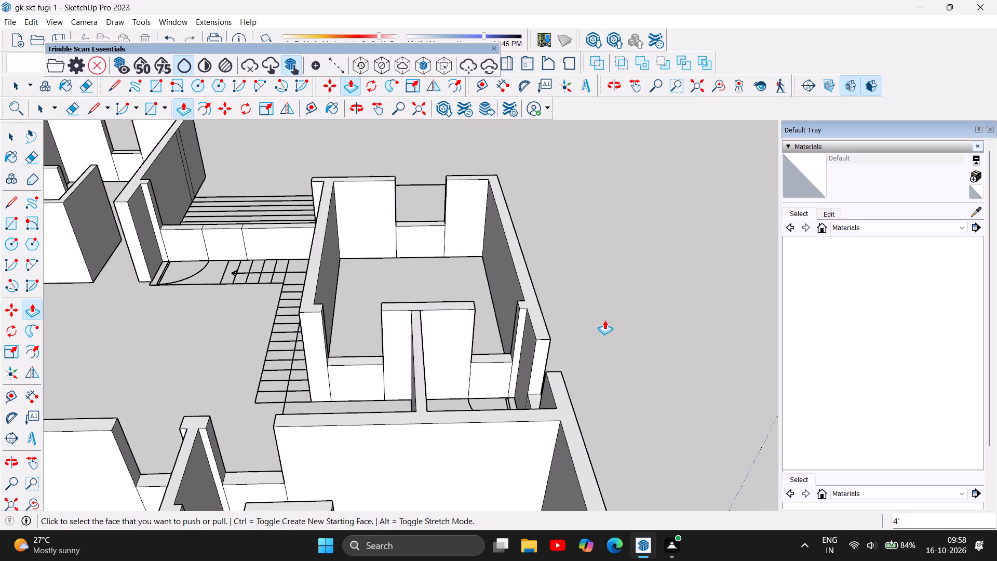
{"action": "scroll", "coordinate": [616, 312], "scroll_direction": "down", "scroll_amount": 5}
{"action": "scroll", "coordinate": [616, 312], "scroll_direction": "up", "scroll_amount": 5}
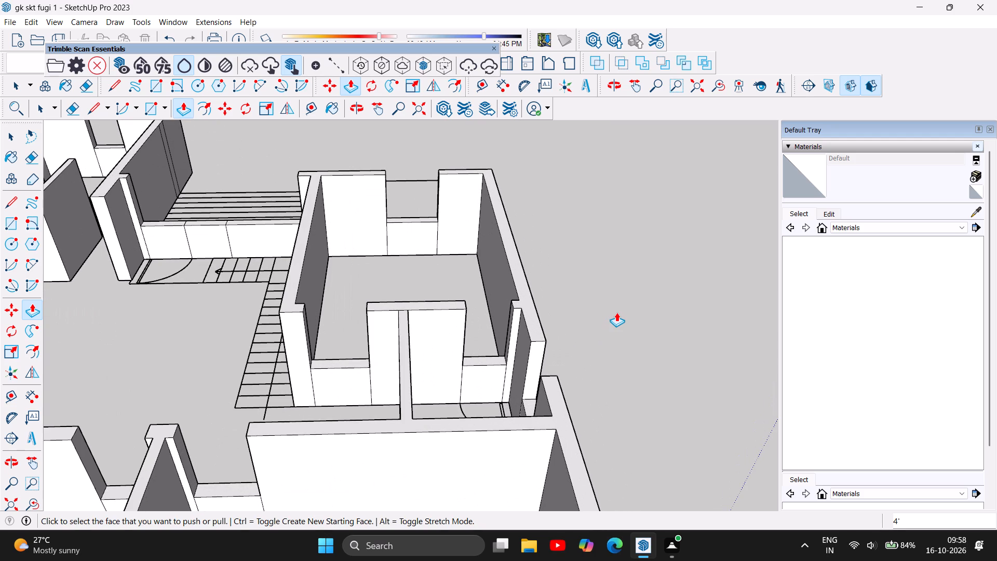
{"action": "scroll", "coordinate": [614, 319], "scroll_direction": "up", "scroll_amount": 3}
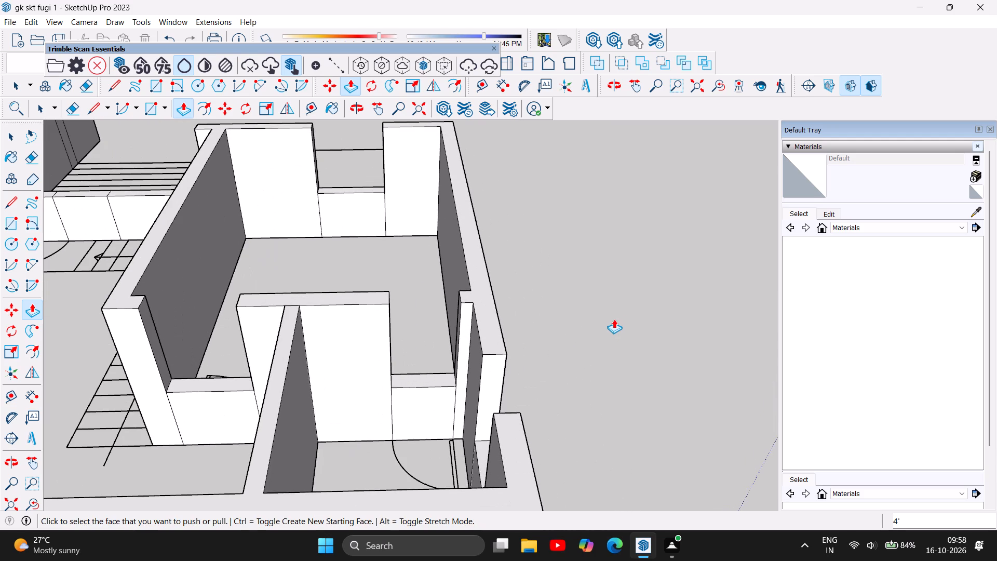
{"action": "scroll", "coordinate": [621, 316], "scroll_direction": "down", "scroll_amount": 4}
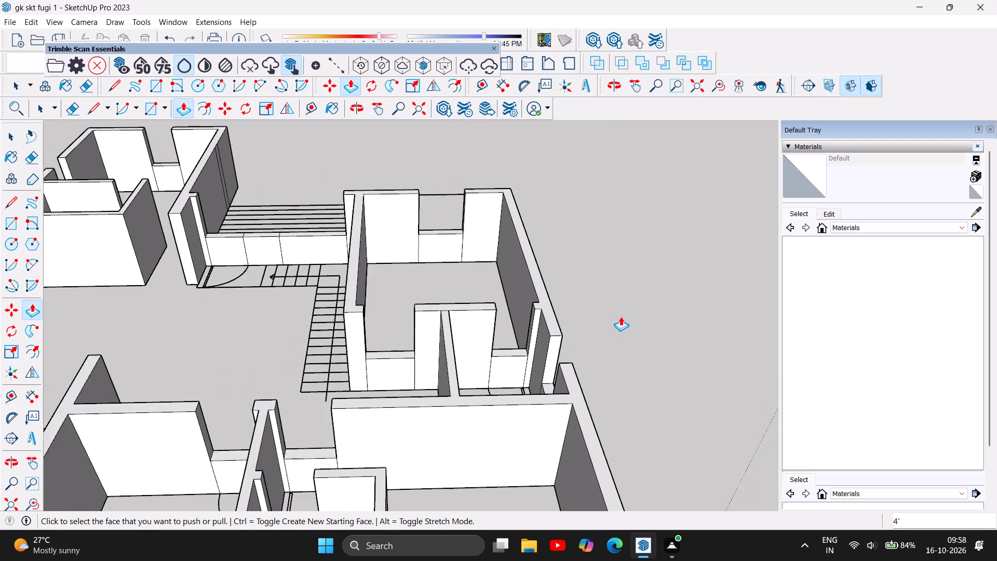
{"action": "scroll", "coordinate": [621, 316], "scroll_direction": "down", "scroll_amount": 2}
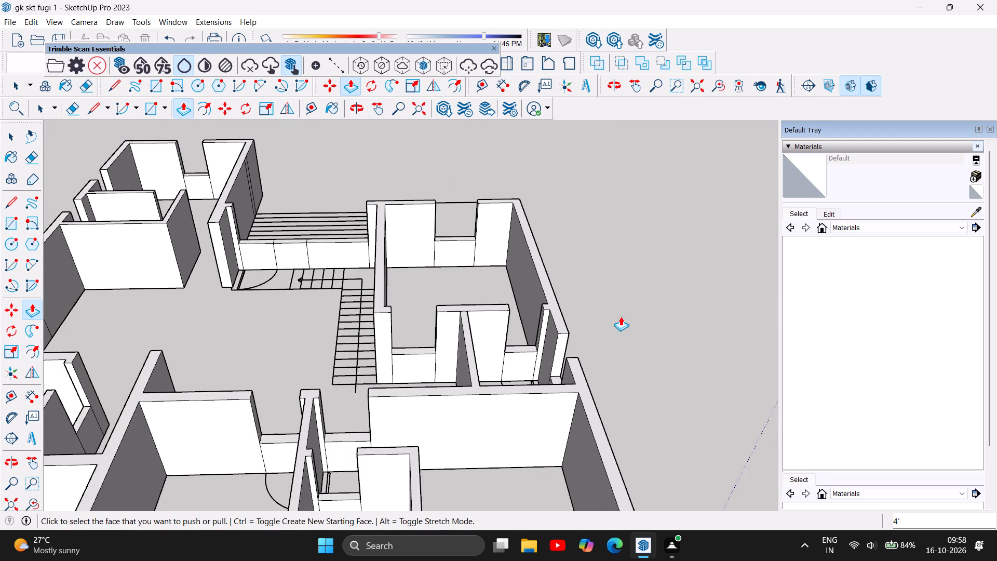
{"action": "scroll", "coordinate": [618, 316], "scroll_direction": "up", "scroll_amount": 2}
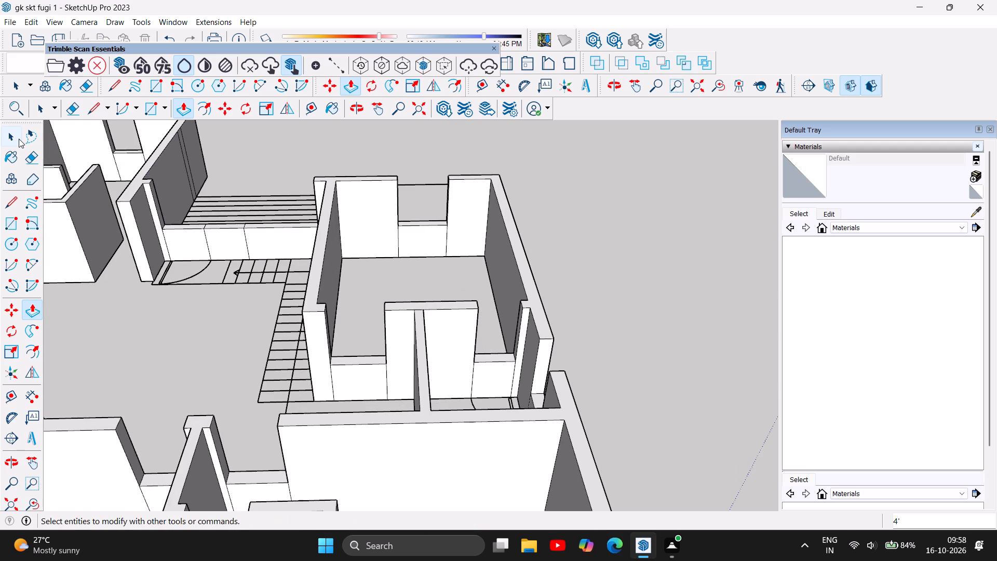
Delete the 3' filling's faces and leftover edges from the doorway nearest the staircase in the room beside it.
{"action": "left_click", "coordinate": [15, 139]}
{"action": "left_click", "coordinate": [353, 359]}
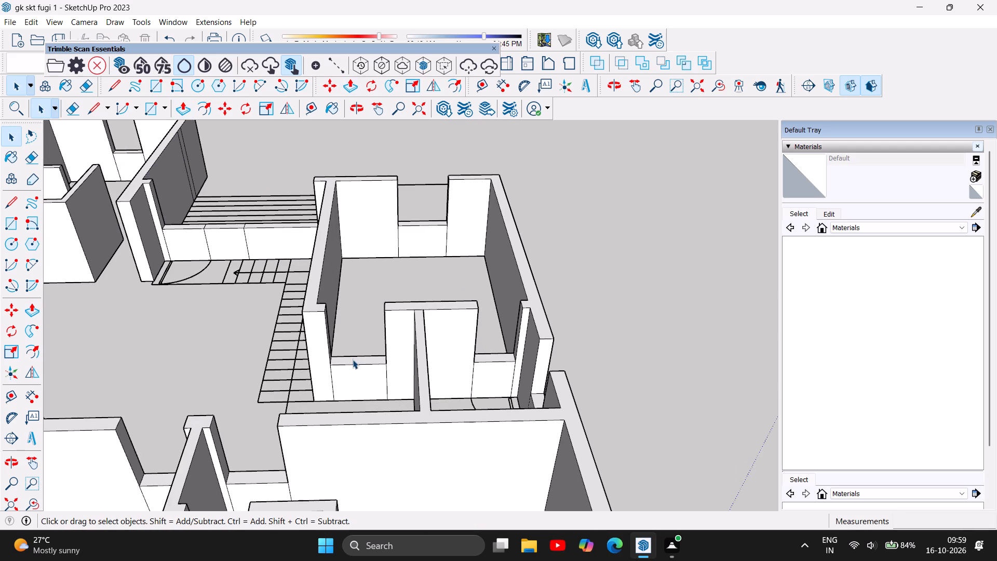
{"action": "key", "text": "Delete"}
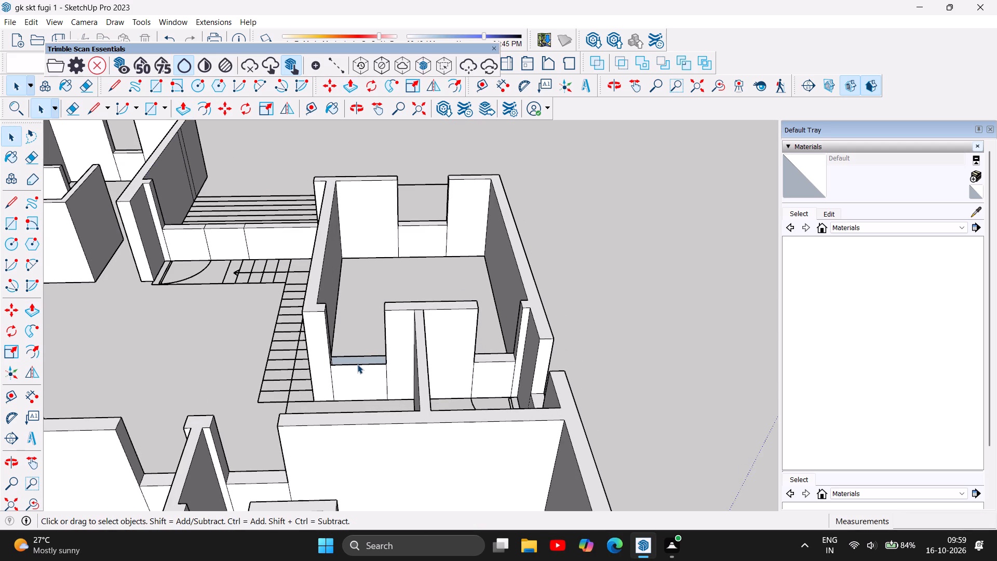
{"action": "left_click", "coordinate": [356, 360]}
{"action": "key", "text": "Delete"}
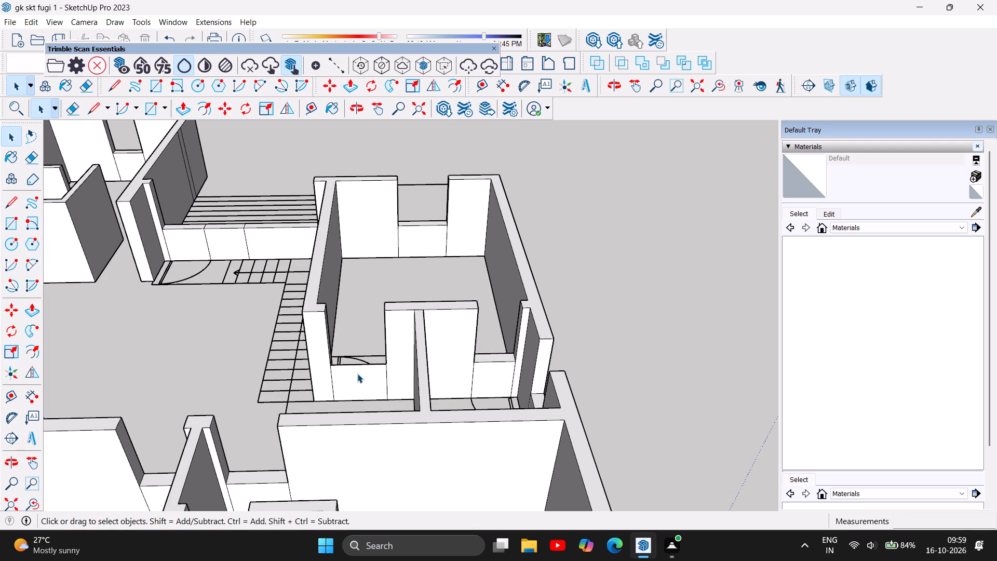
{"action": "left_click", "coordinate": [357, 373]}
{"action": "key", "text": "Delete"}
{"action": "left_click", "coordinate": [368, 364]}
{"action": "key", "text": "Delete"}
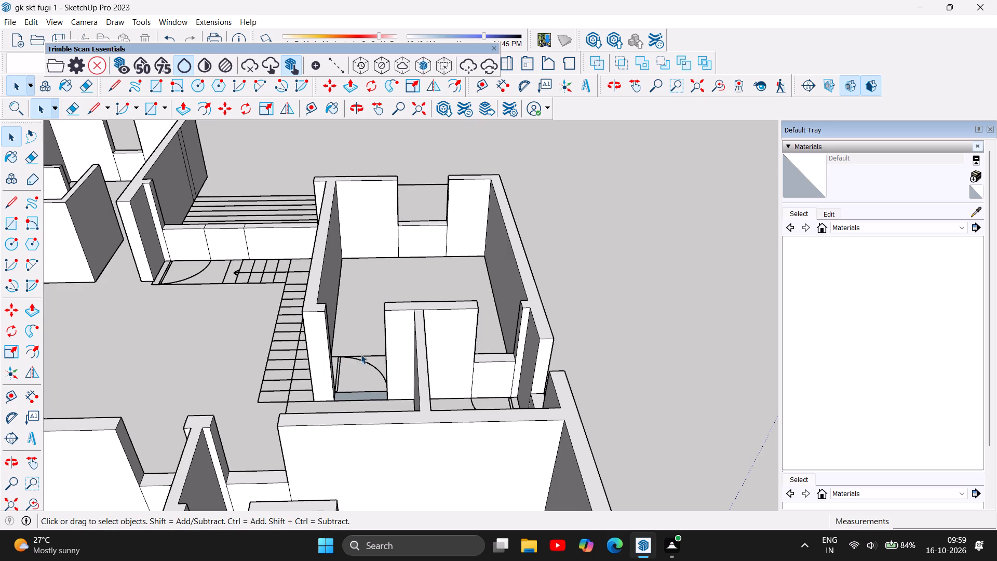
{"action": "left_click", "coordinate": [367, 354]}
{"action": "key", "text": "Delete"}
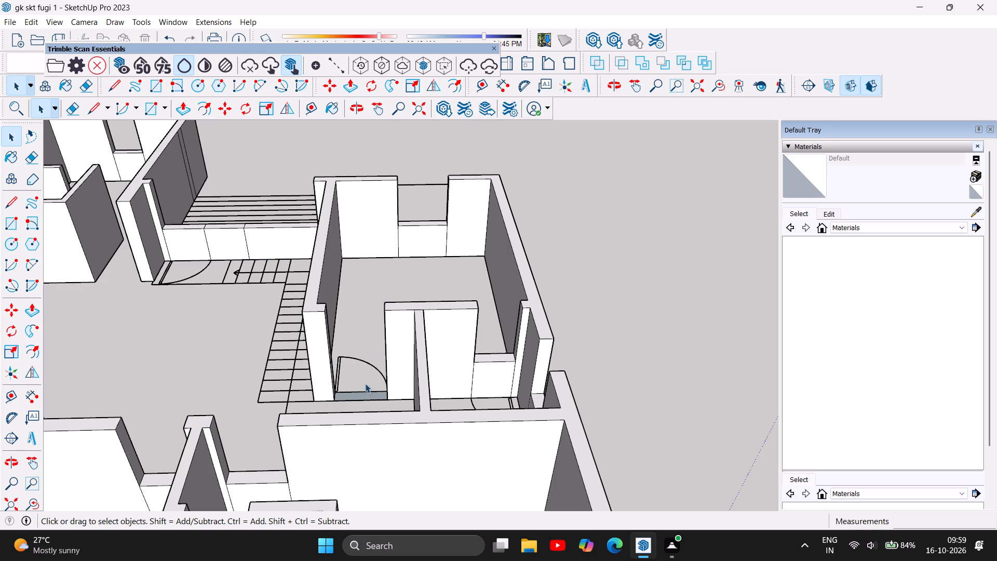
{"action": "left_click", "coordinate": [367, 393]}
{"action": "key", "text": "Delete"}
Delete the 3' filling's faces and leftover edges from the wide room's doorway, next to the narrow partition.
{"action": "scroll", "coordinate": [364, 377], "scroll_direction": "down", "scroll_amount": 6}
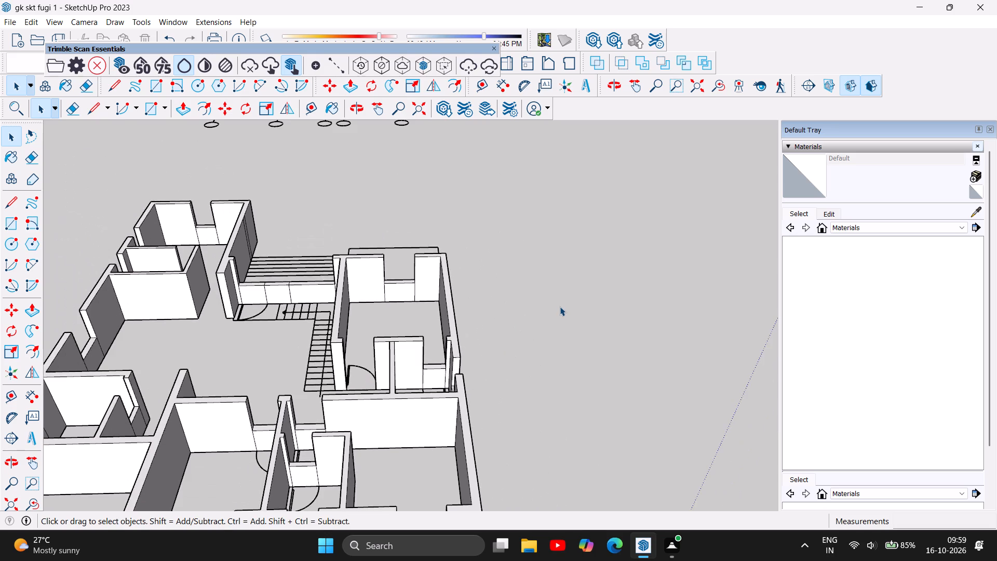
{"action": "scroll", "coordinate": [560, 306], "scroll_direction": "down", "scroll_amount": 6}
{"action": "scroll", "coordinate": [517, 337], "scroll_direction": "up", "scroll_amount": 4}
{"action": "scroll", "coordinate": [331, 404], "scroll_direction": "up", "scroll_amount": 3}
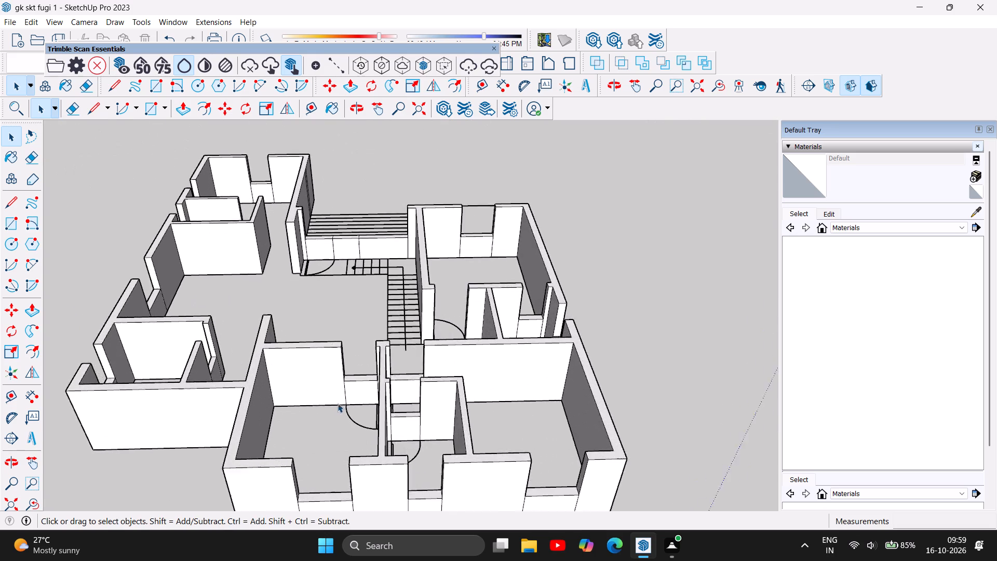
{"action": "scroll", "coordinate": [338, 403], "scroll_direction": "up", "scroll_amount": 3}
{"action": "left_click", "coordinate": [358, 377]}
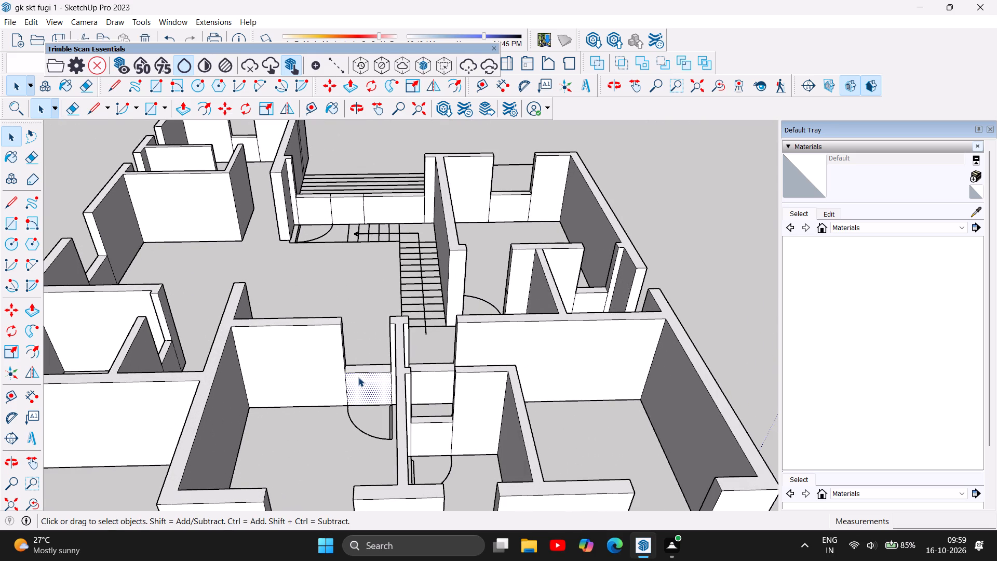
{"action": "key", "text": "Delete"}
{"action": "left_click", "coordinate": [373, 383]}
{"action": "key", "text": "Delete"}
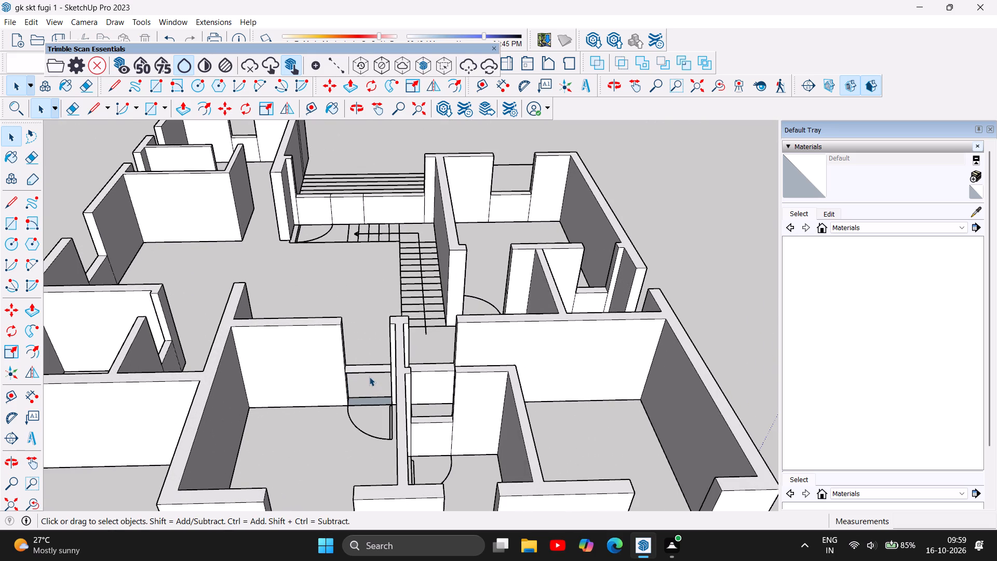
{"action": "left_click", "coordinate": [361, 373]}
{"action": "key", "text": "Delete"}
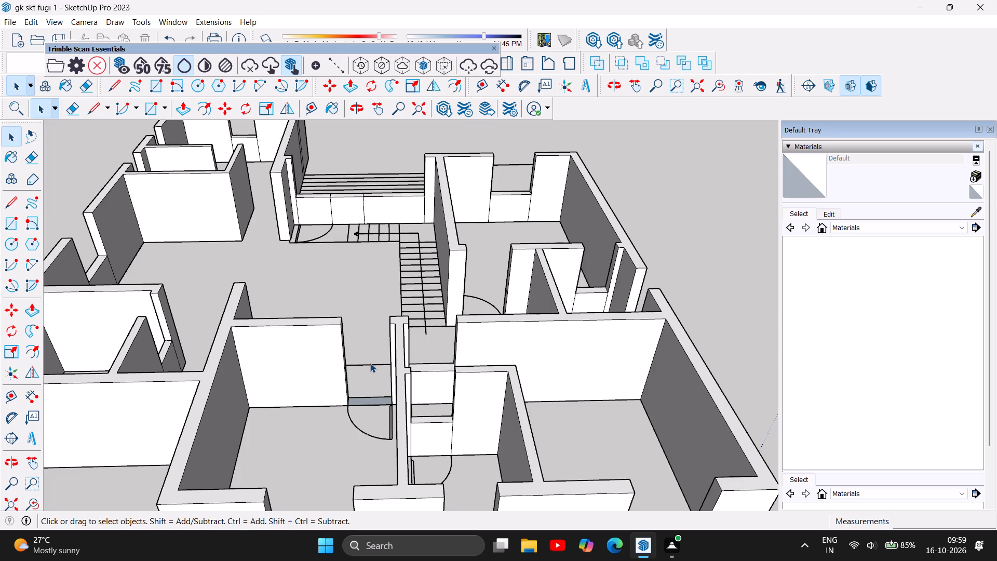
{"action": "left_click", "coordinate": [372, 363]}
{"action": "key", "text": "Delete"}
{"action": "left_click", "coordinate": [371, 399]}
{"action": "key", "text": "Delete"}
Delete the 3' filling's faces and leftover edges from the small middle room's doorway.
{"action": "scroll", "coordinate": [375, 417], "scroll_direction": "down", "scroll_amount": 5}
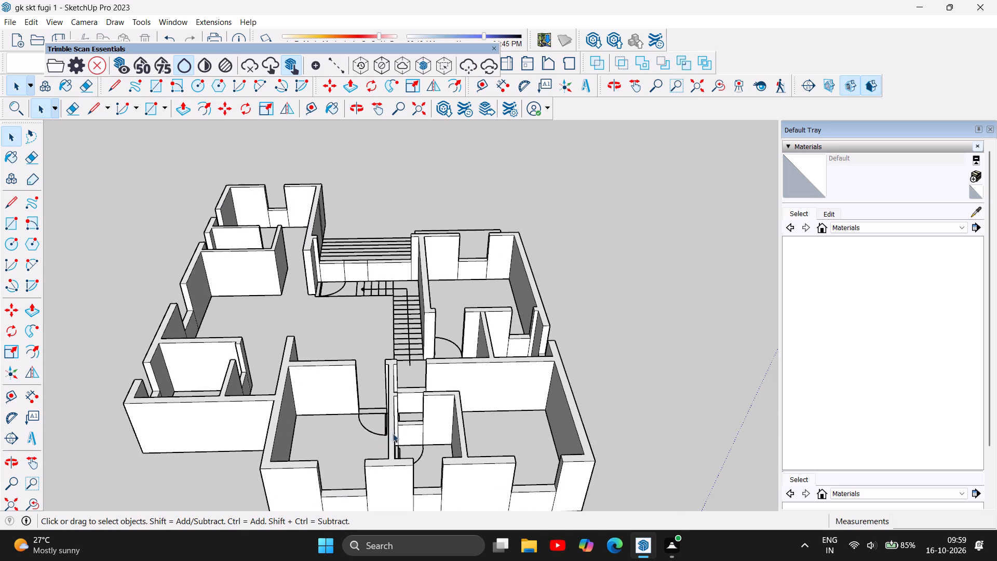
{"action": "scroll", "coordinate": [391, 466], "scroll_direction": "up", "scroll_amount": 12}
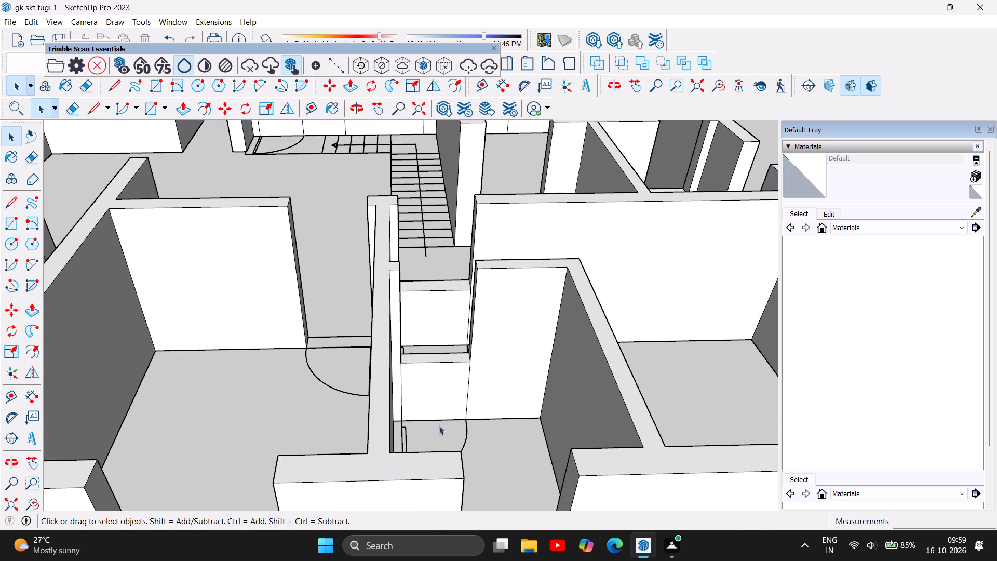
{"action": "left_click", "coordinate": [434, 403]}
{"action": "key", "text": "Delete"}
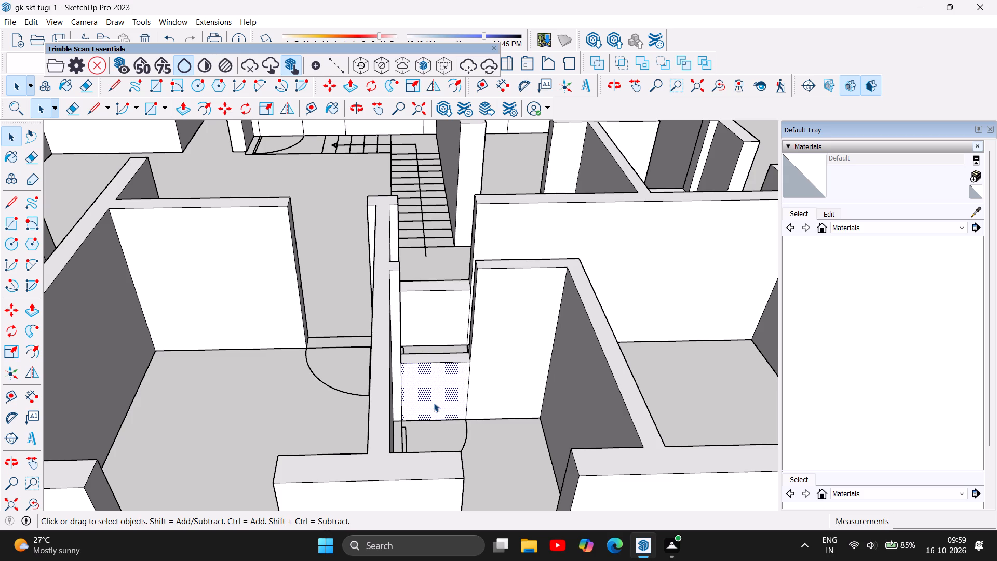
{"action": "left_click", "coordinate": [444, 380]}
{"action": "key", "text": "Delete"}
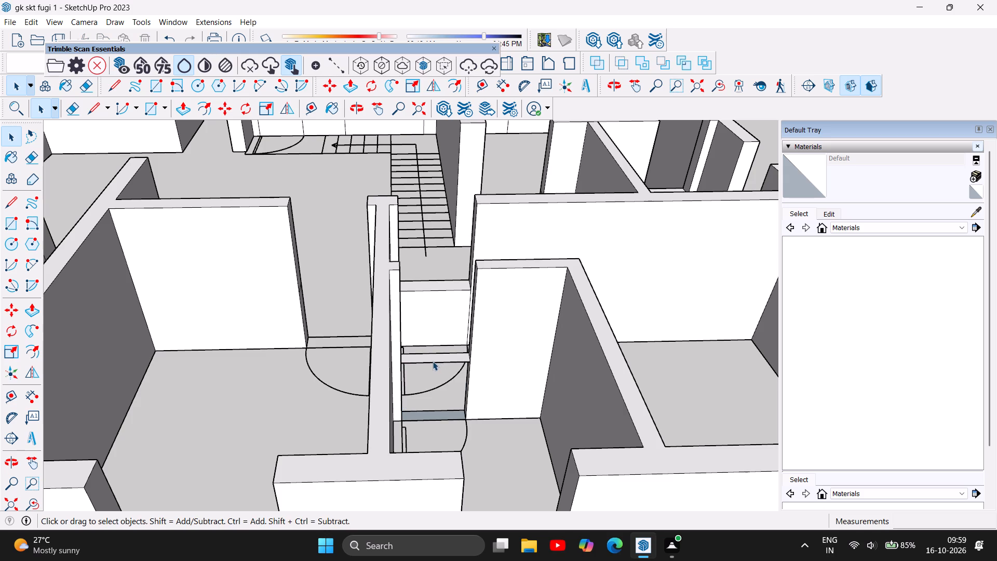
{"action": "left_click", "coordinate": [433, 361]}
{"action": "key", "text": "Delete"}
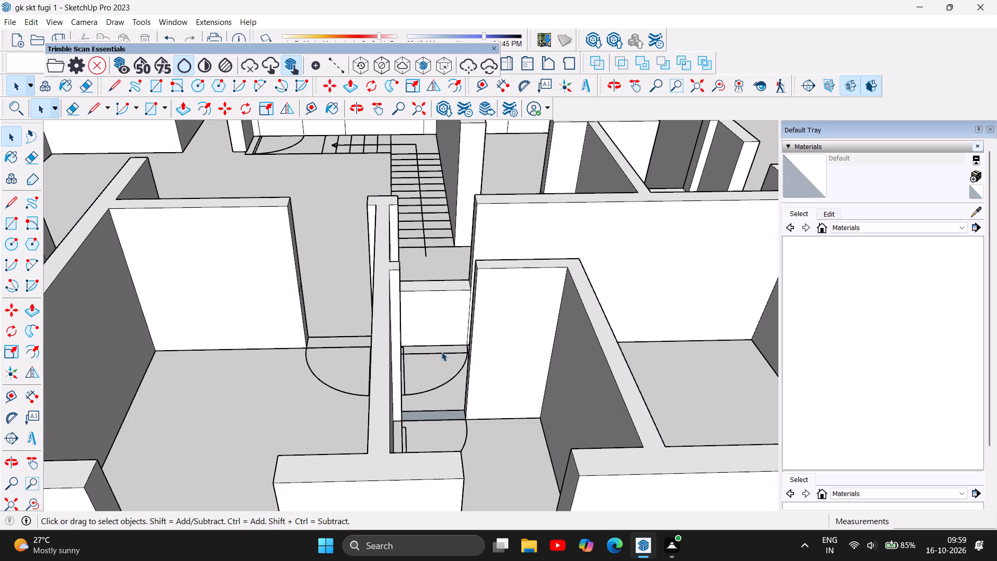
{"action": "left_click", "coordinate": [441, 352]}
{"action": "key", "text": "Delete"}
{"action": "left_click", "coordinate": [433, 416]}
{"action": "key", "text": "Delete"}
Delete the 3' filling's faces and leftover edges from the doorway beside the narrow partition that faces the staircase.
{"action": "left_click", "coordinate": [430, 302]}
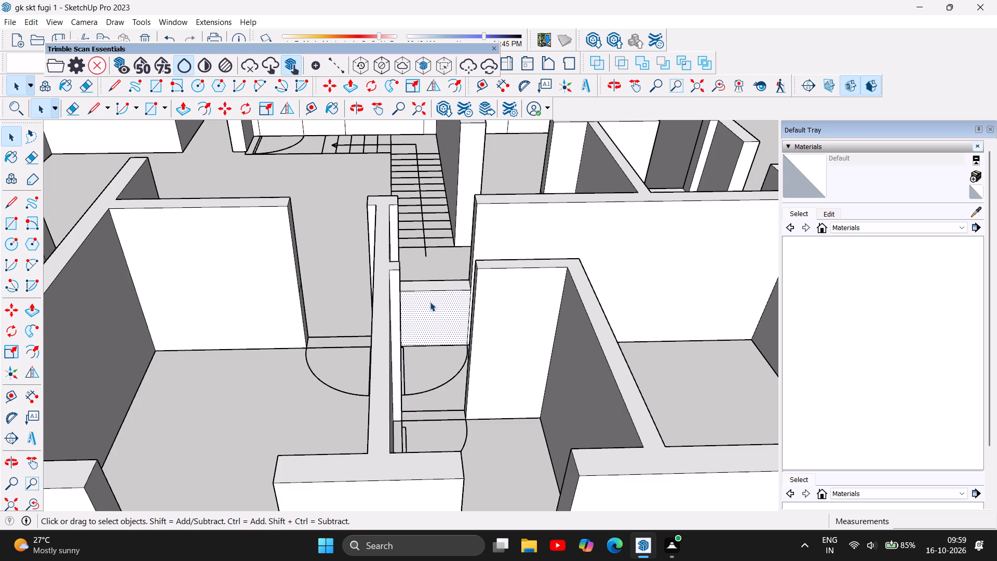
{"action": "key", "text": "Delete"}
{"action": "left_click", "coordinate": [432, 298]}
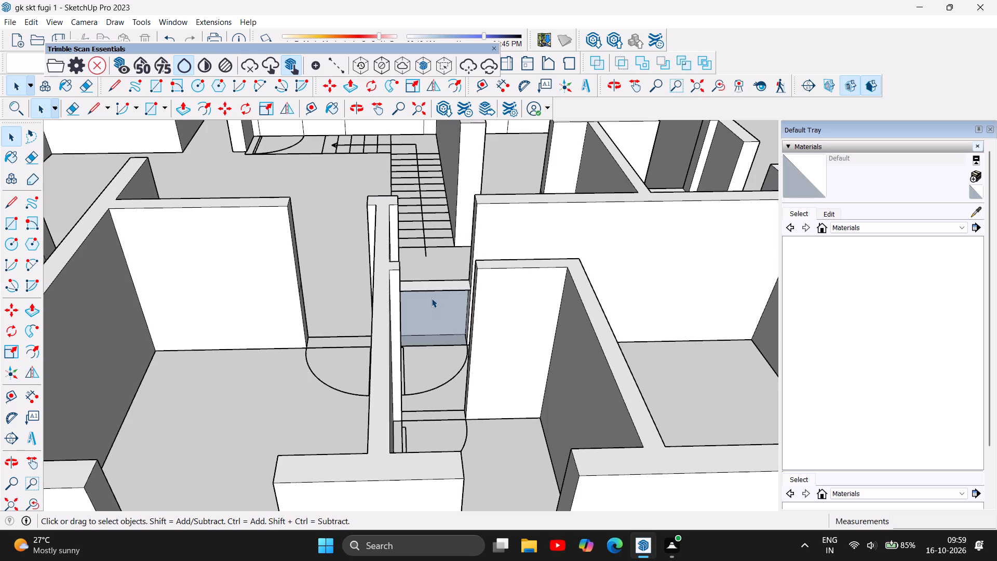
{"action": "key", "text": "Delete"}
{"action": "left_click", "coordinate": [437, 290]}
{"action": "key", "text": "Delete"}
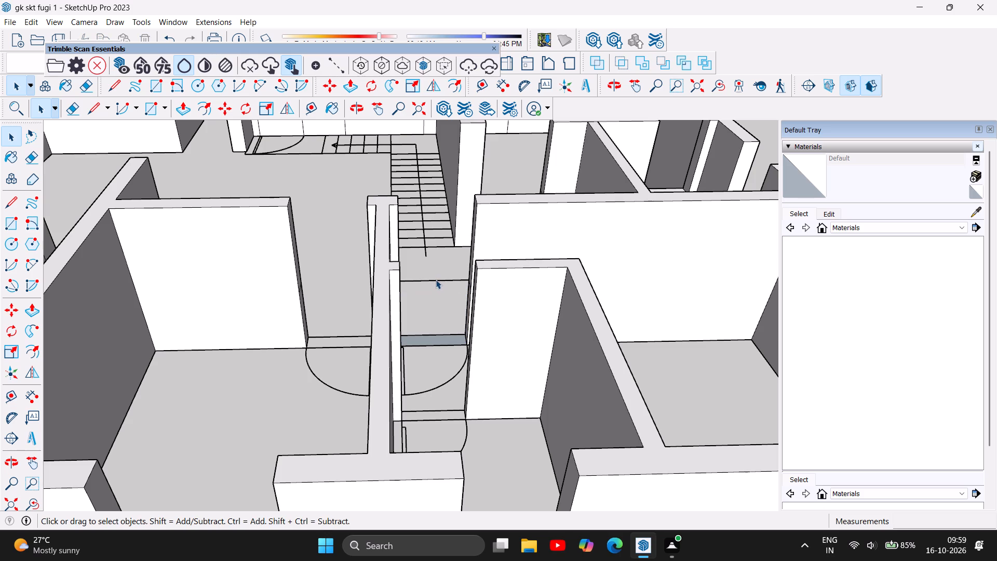
{"action": "left_click", "coordinate": [436, 278]}
{"action": "key", "text": "Delete"}
{"action": "left_click", "coordinate": [436, 280]}
{"action": "key", "text": "Delete"}
{"action": "left_click", "coordinate": [436, 338]}
{"action": "key", "text": "Delete"}
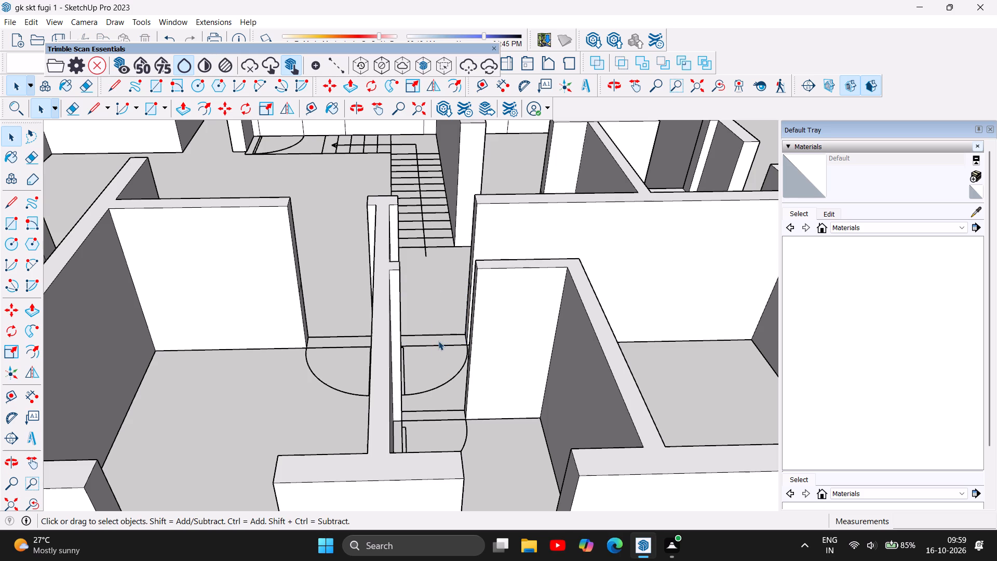
Delete the 3' filling's faces and leftover edges from the outer-wall doorway with the door swing, at the end of the short stair flight.
{"action": "scroll", "coordinate": [446, 390], "scroll_direction": "down", "scroll_amount": 10}
{"action": "scroll", "coordinate": [439, 339], "scroll_direction": "up", "scroll_amount": 12}
{"action": "scroll", "coordinate": [435, 345], "scroll_direction": "down", "scroll_amount": 8}
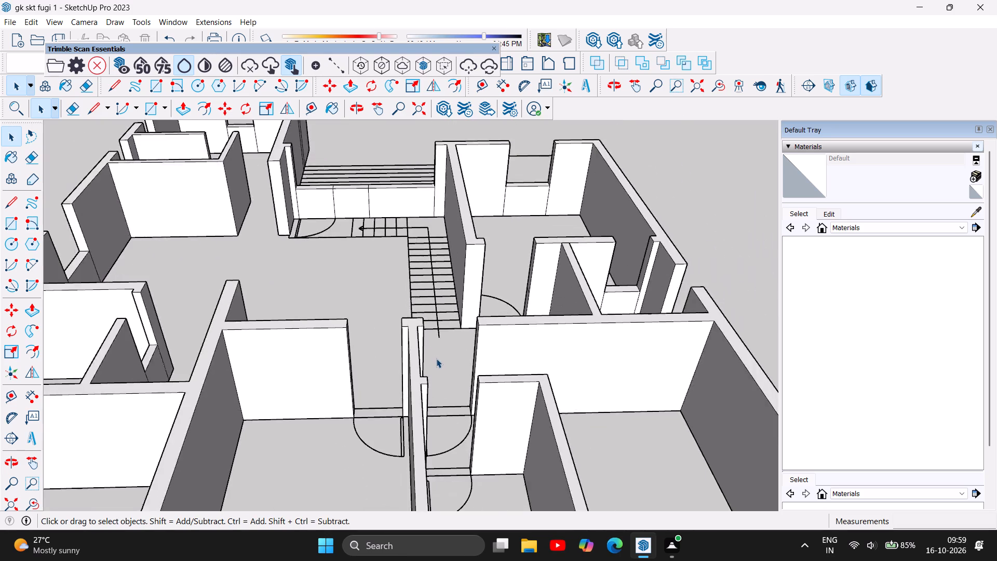
{"action": "scroll", "coordinate": [436, 358], "scroll_direction": "down", "scroll_amount": 6}
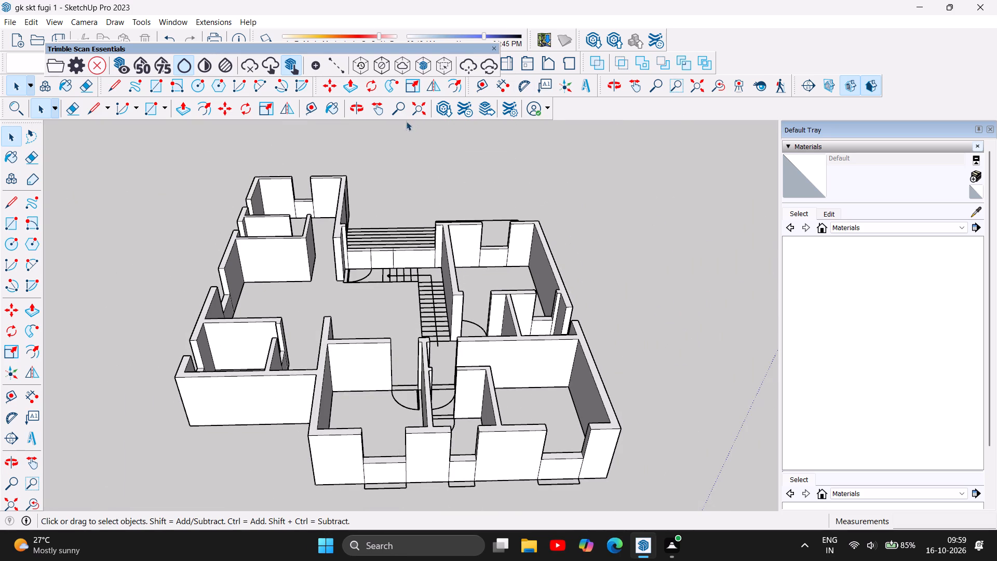
{"action": "left_click", "coordinate": [351, 106]}
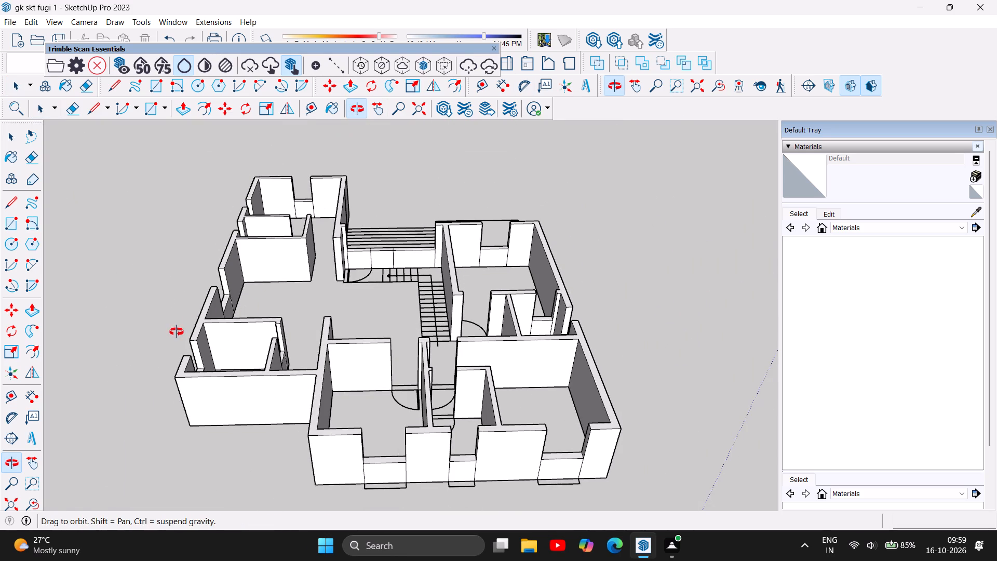
{"action": "left_click_drag", "start_coordinate": [177, 332], "coordinate": [640, 327]}
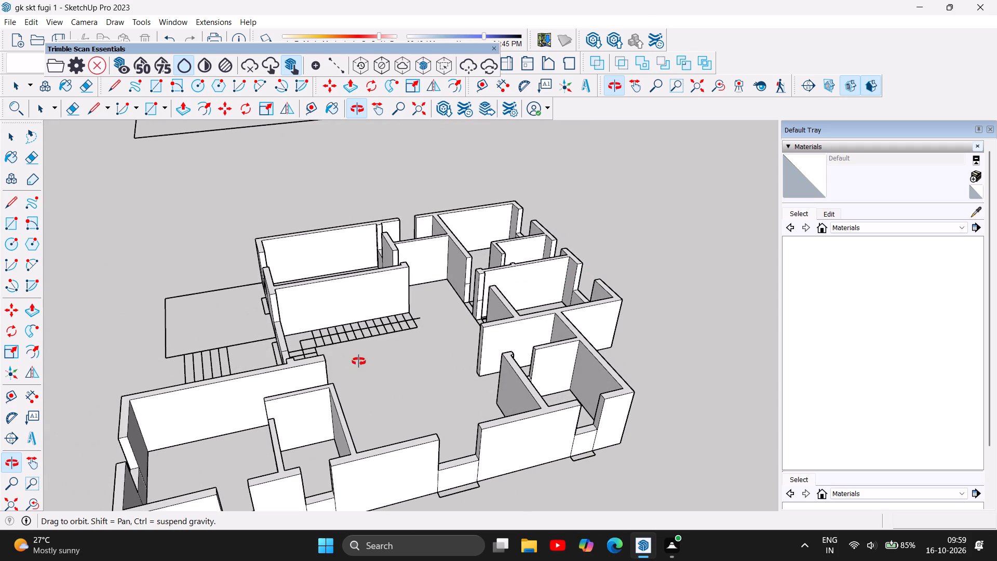
{"action": "left_click_drag", "start_coordinate": [359, 362], "coordinate": [675, 399]}
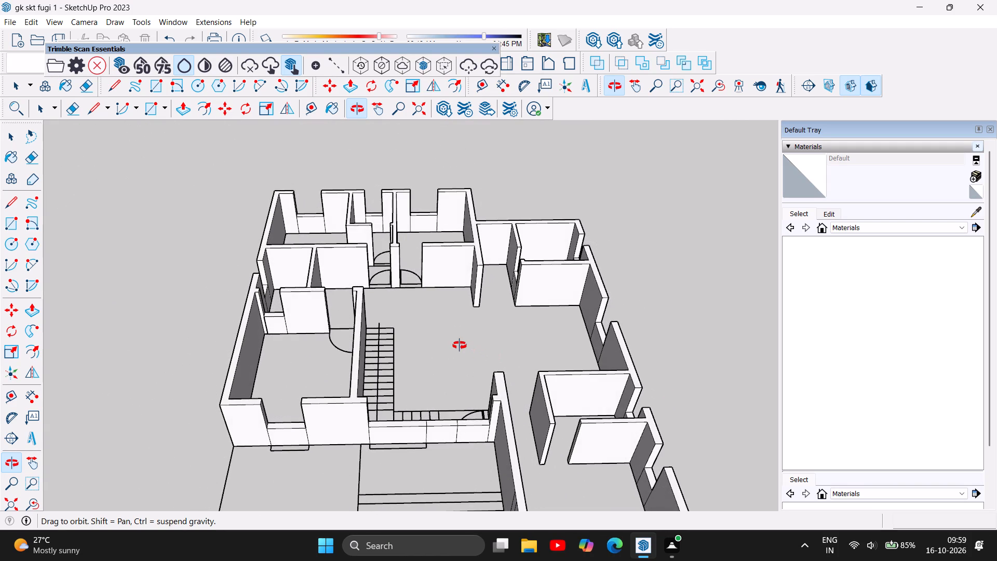
{"action": "scroll", "coordinate": [455, 348], "scroll_direction": "down", "scroll_amount": 4}
{"action": "scroll", "coordinate": [456, 405], "scroll_direction": "up", "scroll_amount": 12}
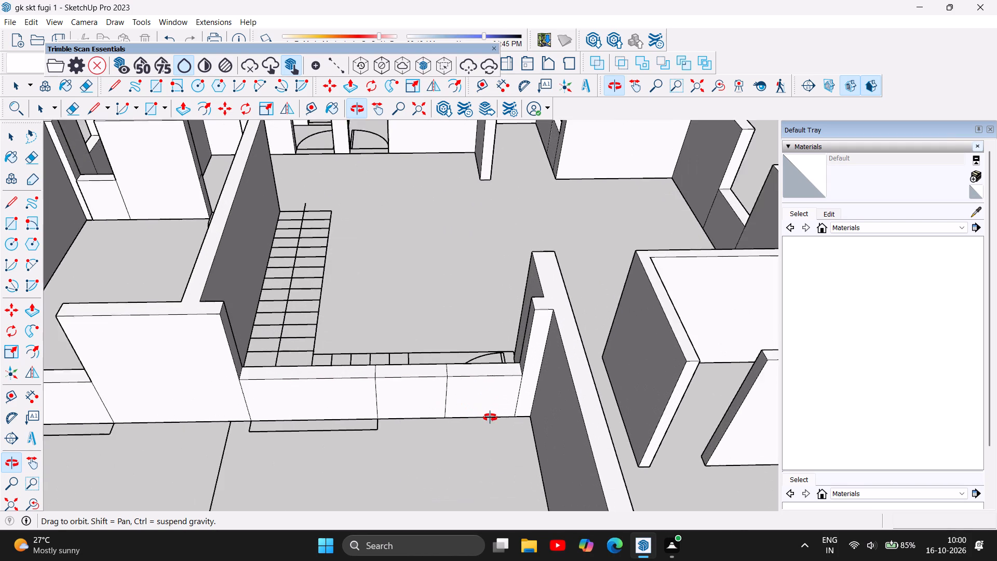
{"action": "scroll", "coordinate": [490, 418], "scroll_direction": "up", "scroll_amount": 1}
{"action": "left_click", "coordinate": [8, 137]}
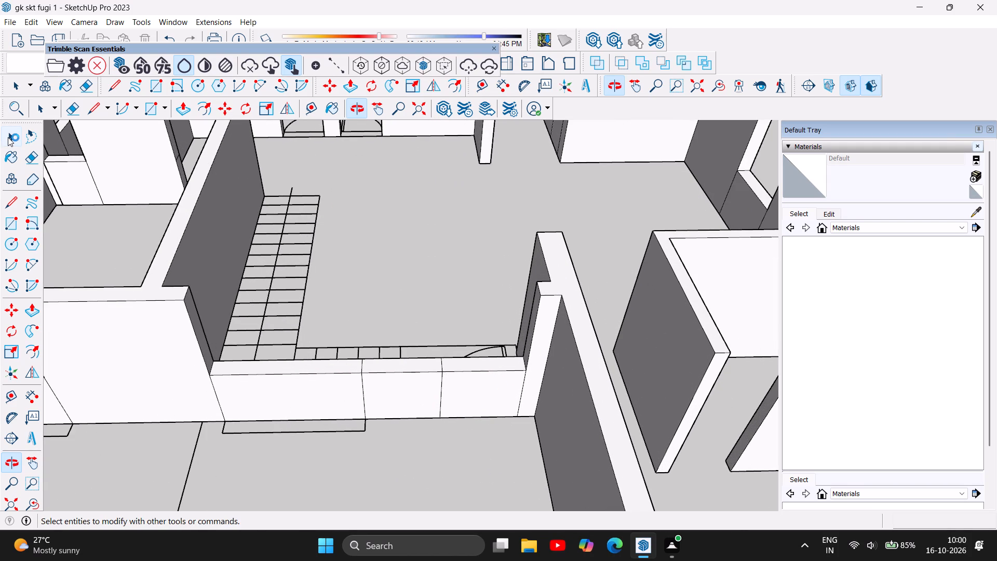
{"action": "left_click", "coordinate": [499, 401]}
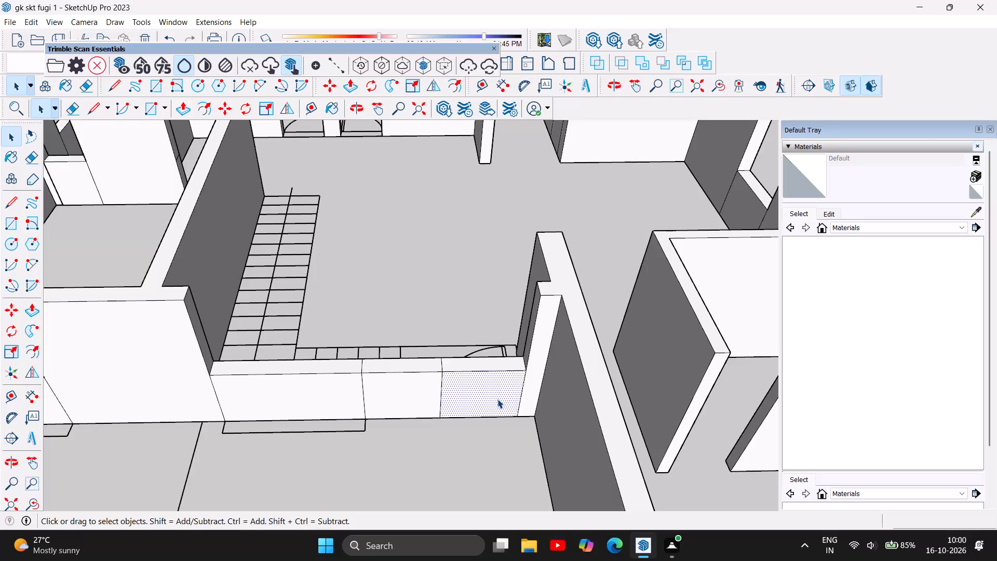
{"action": "key", "text": "Delete"}
{"action": "left_click", "coordinate": [483, 391]}
{"action": "key", "text": "Delete"}
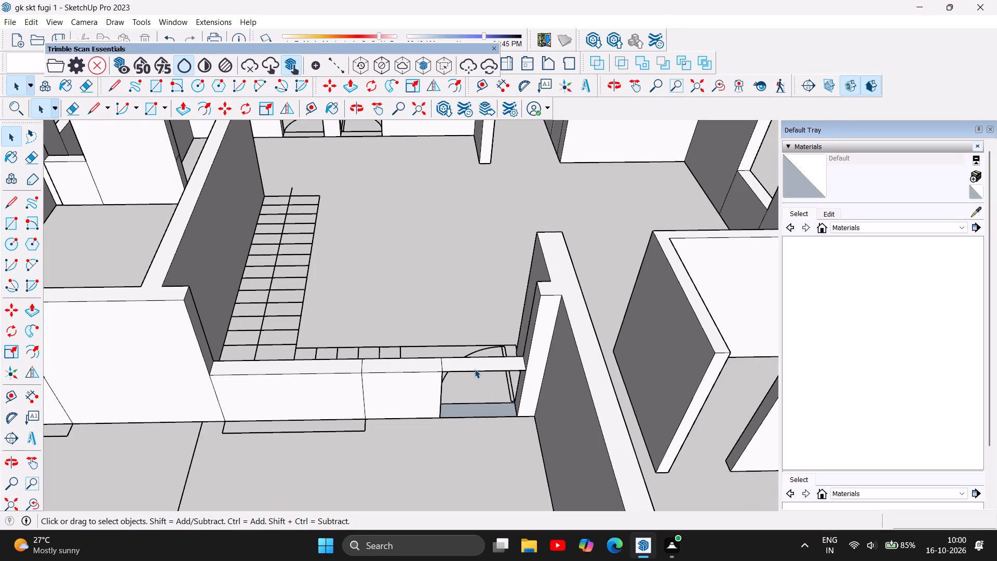
{"action": "left_click", "coordinate": [475, 369]}
{"action": "key", "text": "Delete"}
{"action": "left_click", "coordinate": [481, 409]}
{"action": "key", "text": "Delete"}
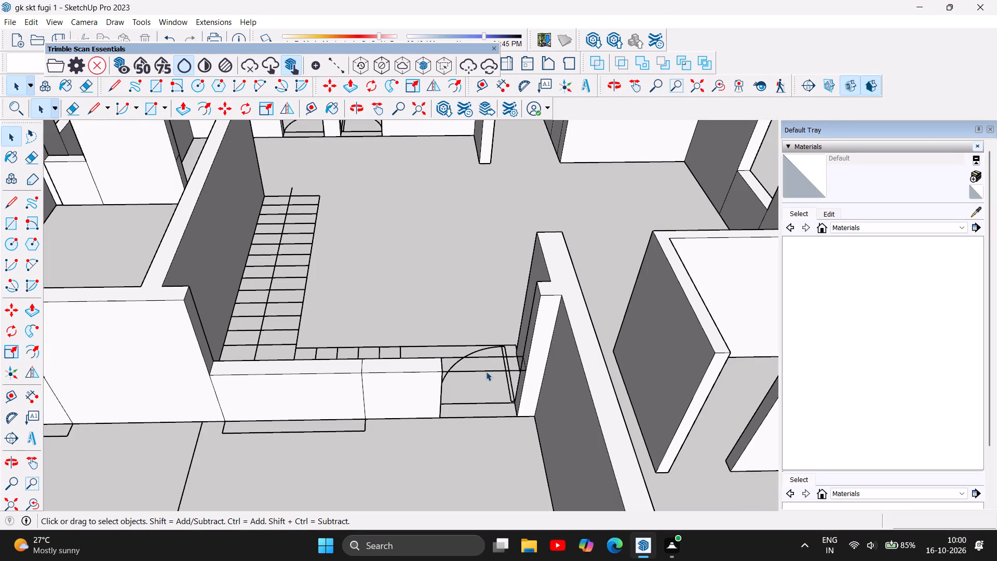
{"action": "left_click", "coordinate": [480, 370]}
{"action": "key", "text": "Delete"}
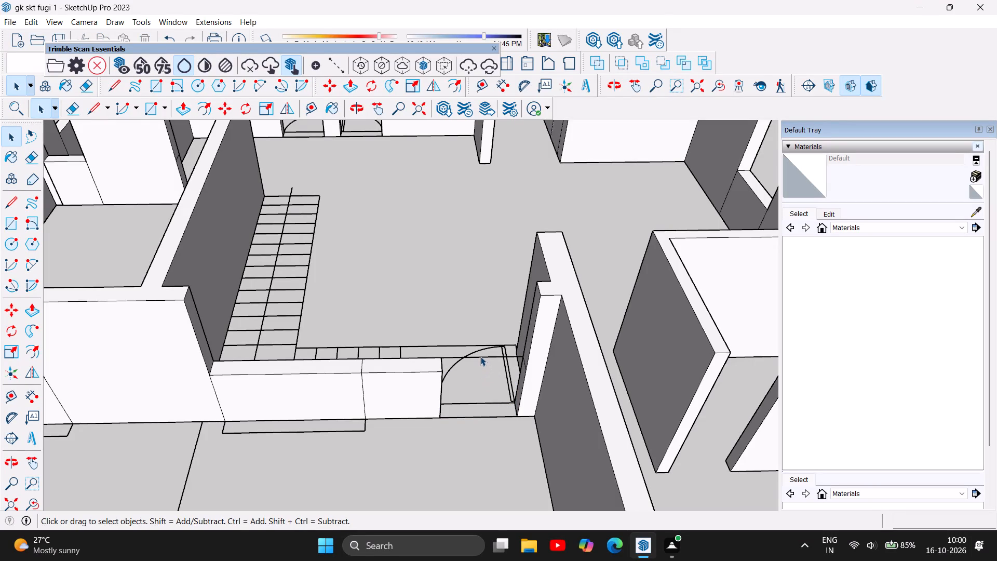
{"action": "left_click", "coordinate": [480, 356]}
{"action": "key", "text": "Delete"}
Delete the 3' filling's faces and leftover edges from the narrow corner doorway of the room beside the staircase.
{"action": "scroll", "coordinate": [467, 443], "scroll_direction": "down", "scroll_amount": 4}
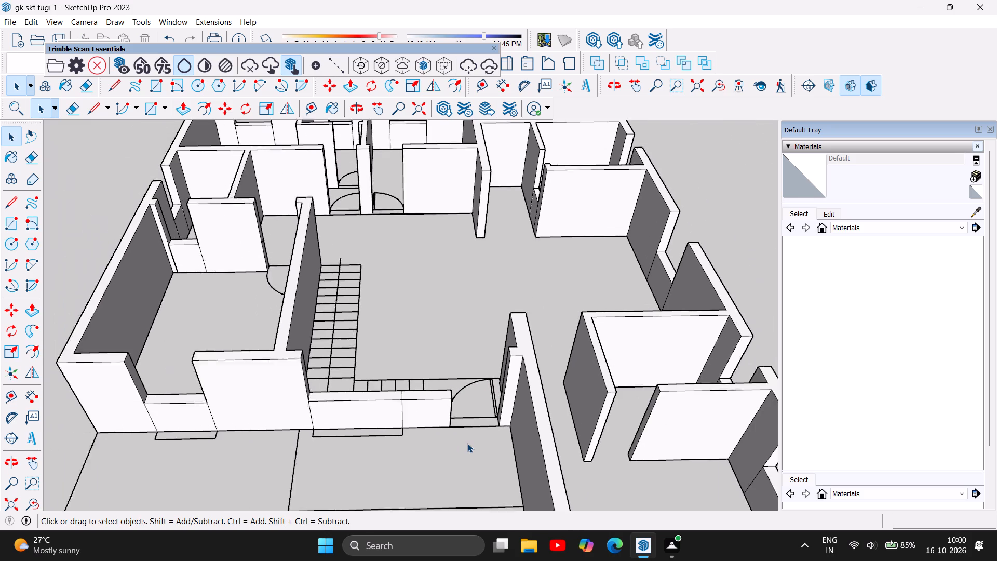
{"action": "scroll", "coordinate": [467, 443], "scroll_direction": "down", "scroll_amount": 2}
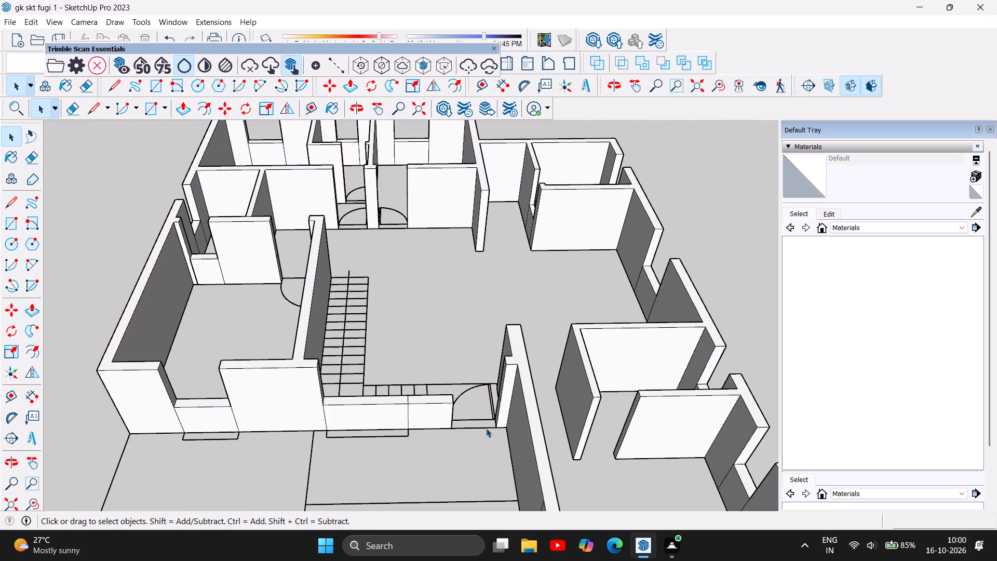
{"action": "scroll", "coordinate": [407, 413], "scroll_direction": "down", "scroll_amount": 4}
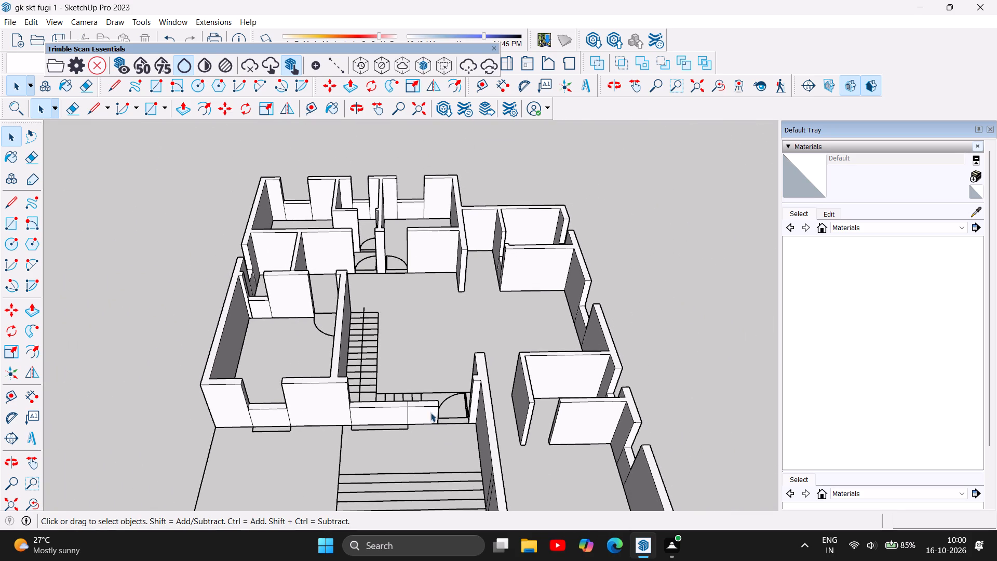
{"action": "scroll", "coordinate": [437, 420], "scroll_direction": "down", "scroll_amount": 1}
{"action": "scroll", "coordinate": [242, 313], "scroll_direction": "up", "scroll_amount": 8}
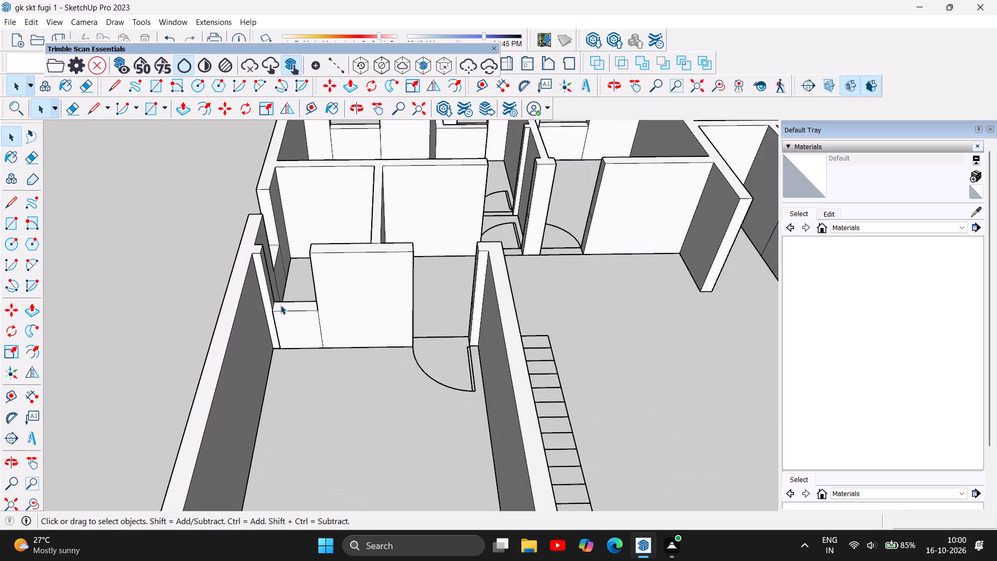
{"action": "scroll", "coordinate": [280, 305], "scroll_direction": "up", "scroll_amount": 3}
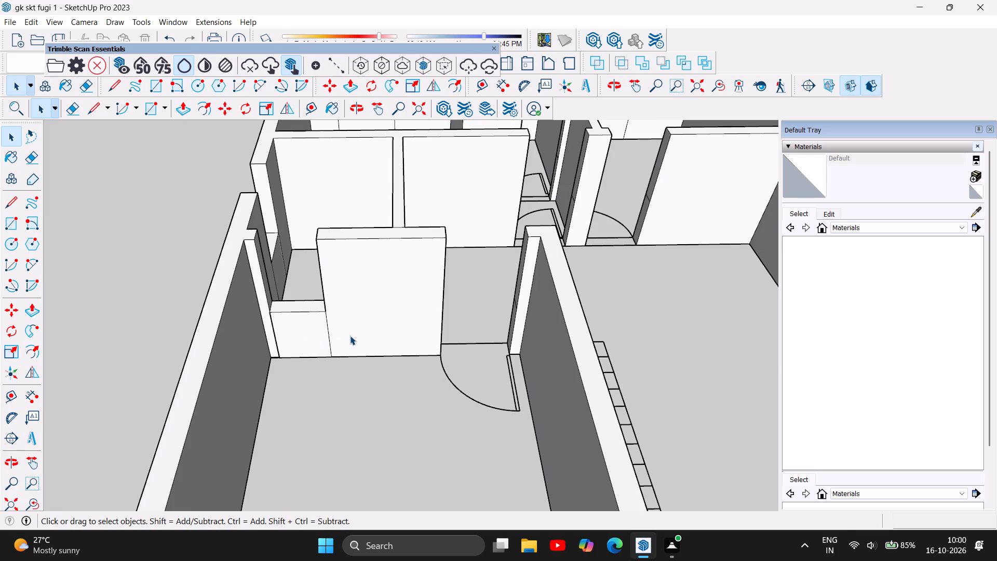
{"action": "scroll", "coordinate": [400, 297], "scroll_direction": "down", "scroll_amount": 5}
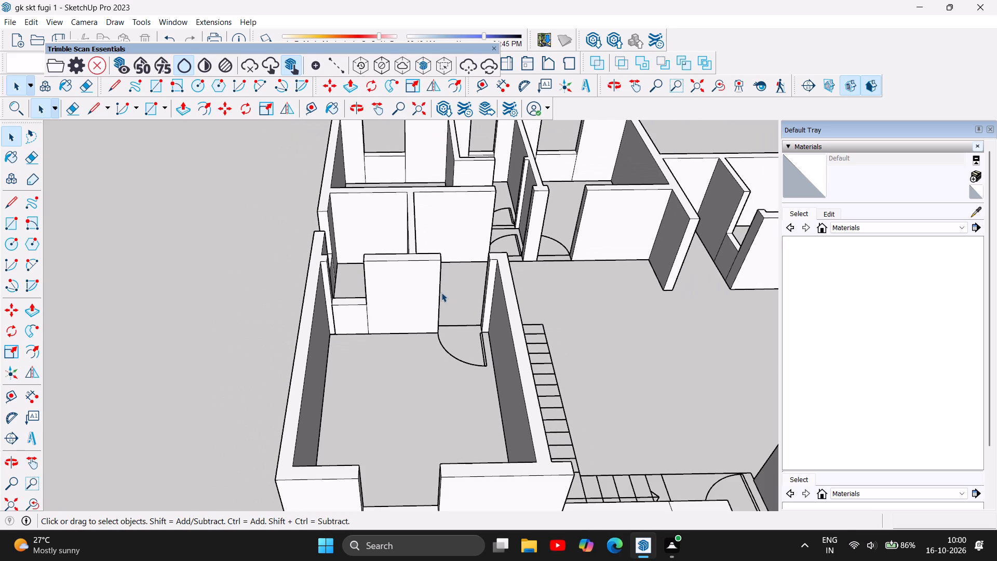
{"action": "scroll", "coordinate": [387, 363], "scroll_direction": "down", "scroll_amount": 2}
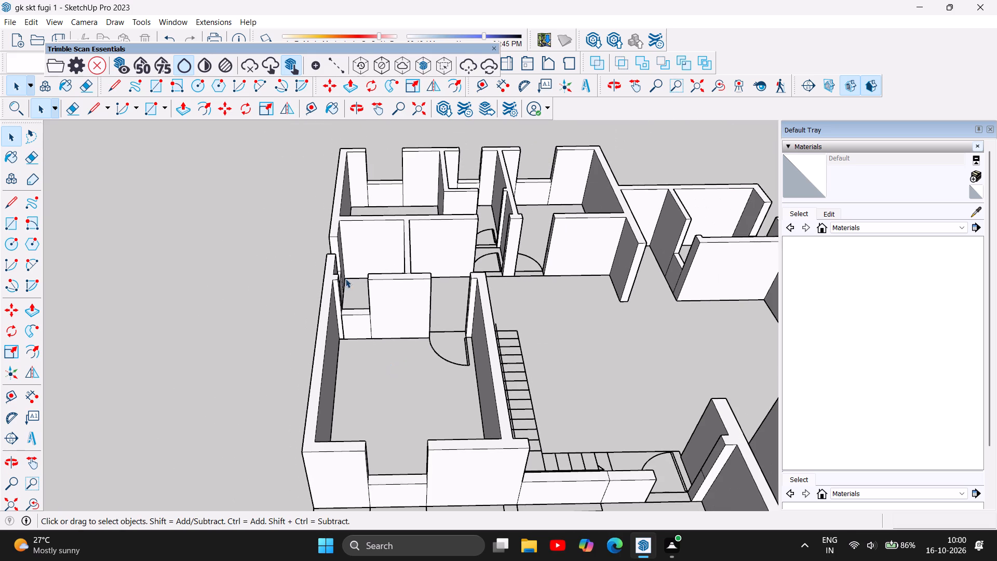
{"action": "scroll", "coordinate": [346, 262], "scroll_direction": "up", "scroll_amount": 11}
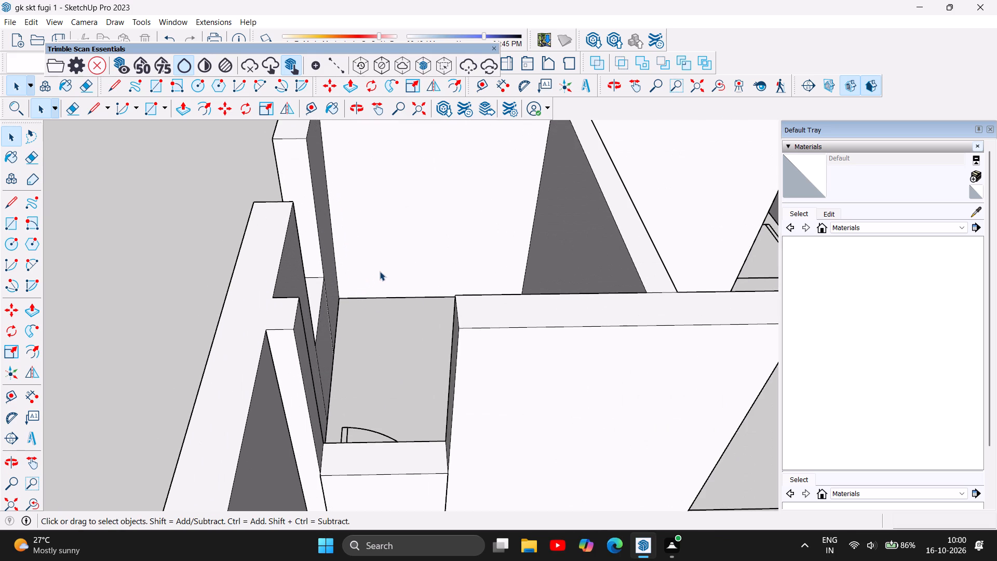
{"action": "scroll", "coordinate": [380, 271], "scroll_direction": "down", "scroll_amount": 8}
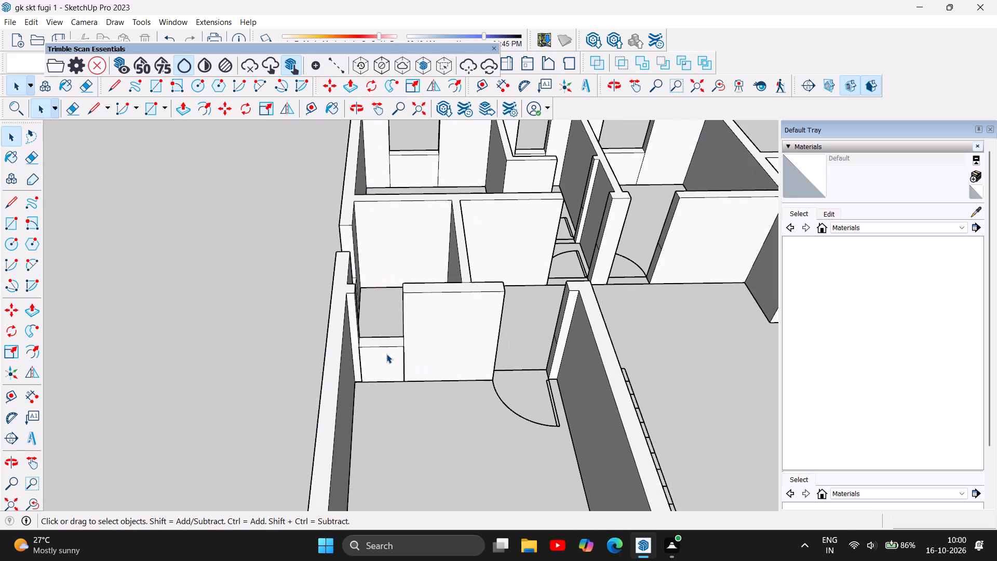
{"action": "scroll", "coordinate": [372, 341], "scroll_direction": "up", "scroll_amount": 5}
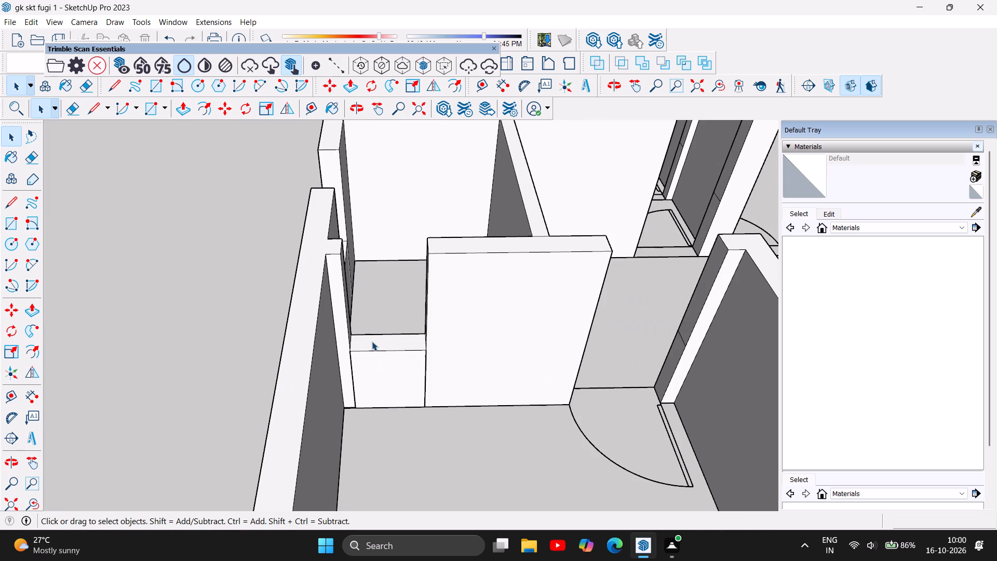
{"action": "left_click", "coordinate": [377, 377]}
{"action": "key", "text": "Delete"}
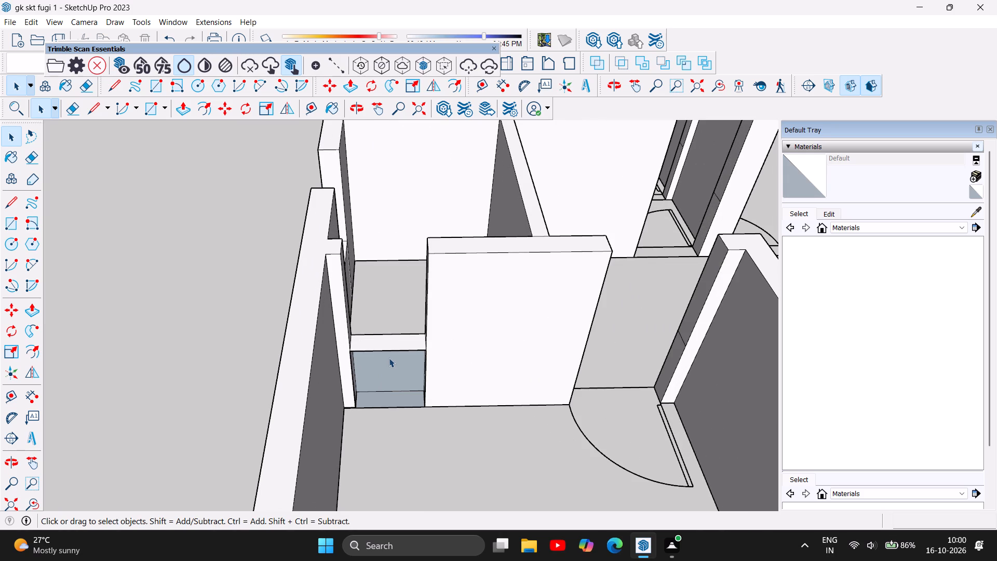
{"action": "left_click", "coordinate": [389, 358]}
{"action": "key", "text": "Delete"}
{"action": "left_click", "coordinate": [389, 350]}
{"action": "key", "text": "Delete"}
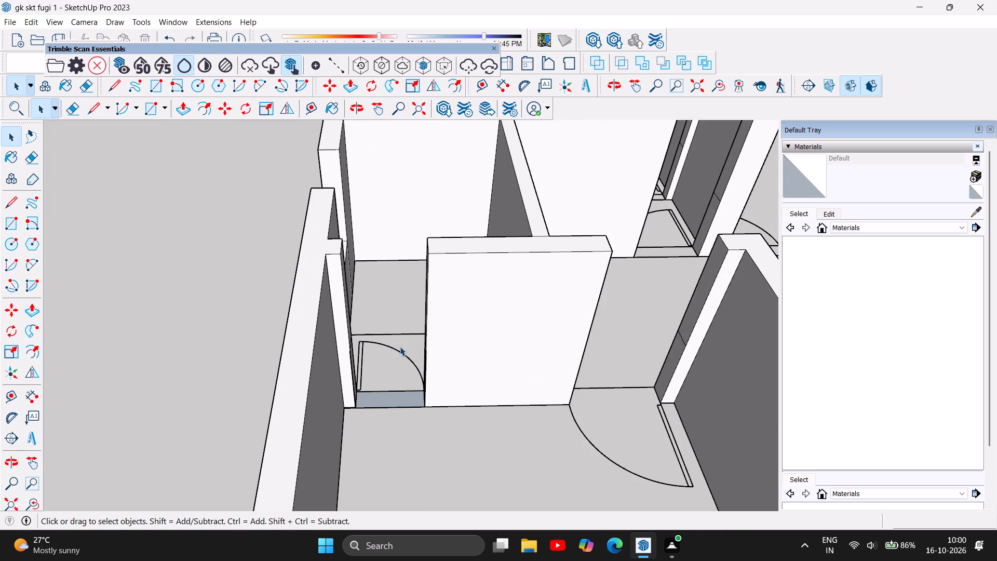
{"action": "left_click", "coordinate": [396, 333]}
{"action": "key", "text": "Delete"}
{"action": "left_click", "coordinate": [383, 395]}
{"action": "key", "text": "Delete"}
Examine the door openings around the narrow partition and neighbouring rooms for remaining low fillings.
{"action": "scroll", "coordinate": [379, 384], "scroll_direction": "down", "scroll_amount": 6}
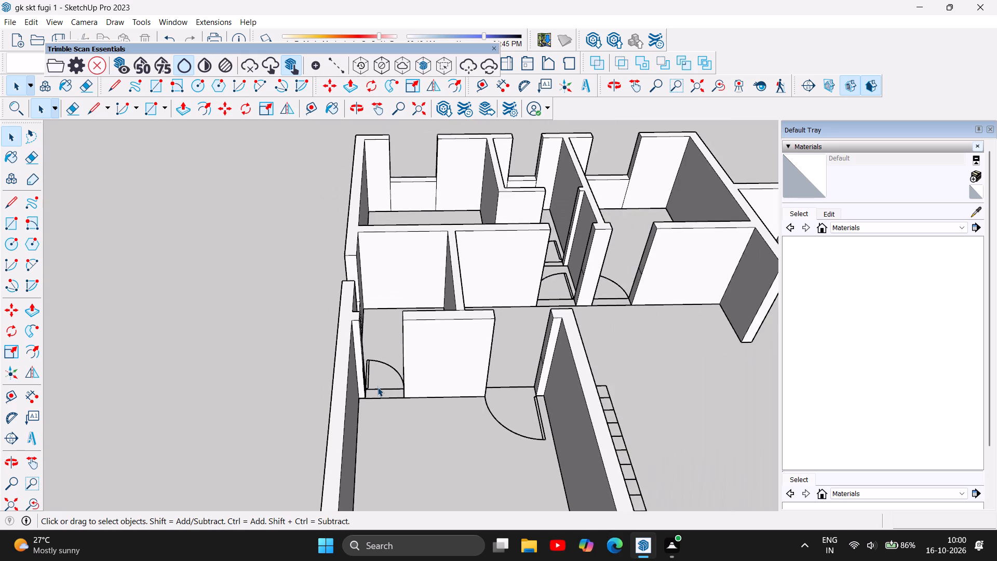
{"action": "scroll", "coordinate": [378, 387], "scroll_direction": "down", "scroll_amount": 6}
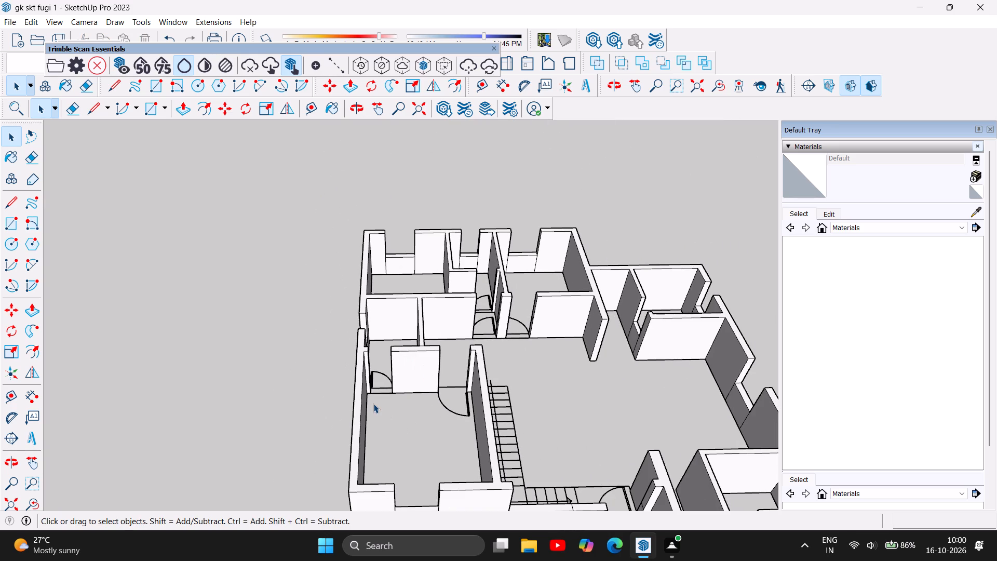
{"action": "scroll", "coordinate": [369, 404], "scroll_direction": "down", "scroll_amount": 5}
{"action": "scroll", "coordinate": [453, 316], "scroll_direction": "up", "scroll_amount": 2}
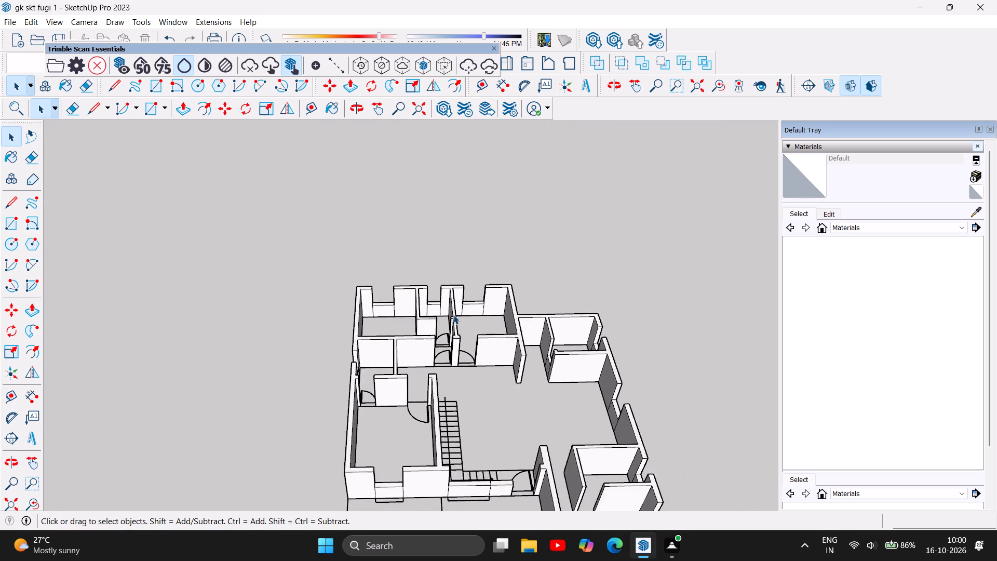
{"action": "scroll", "coordinate": [453, 315], "scroll_direction": "up", "scroll_amount": 10}
{"action": "scroll", "coordinate": [413, 376], "scroll_direction": "up", "scroll_amount": 2}
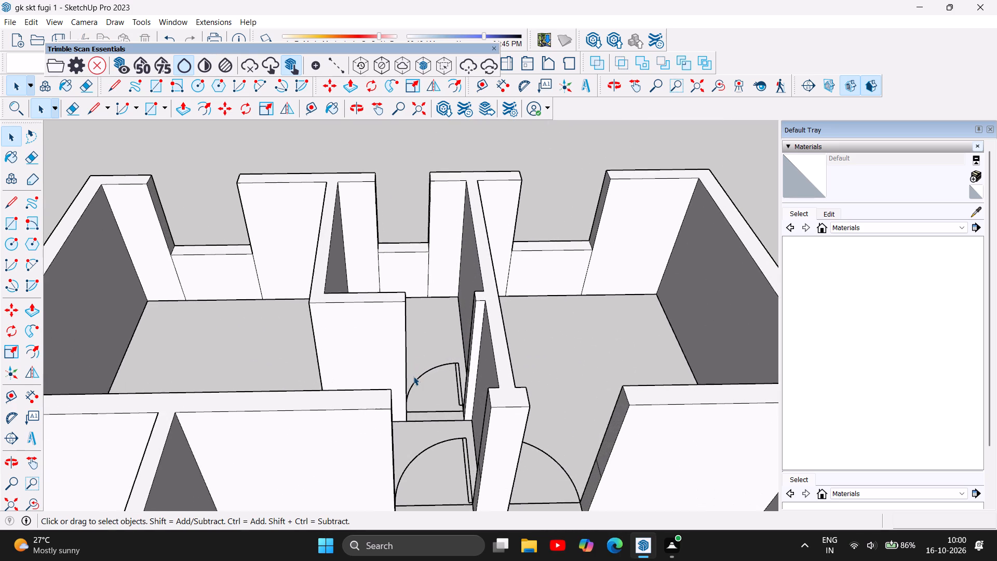
{"action": "scroll", "coordinate": [413, 376], "scroll_direction": "up", "scroll_amount": 1}
{"action": "scroll", "coordinate": [410, 371], "scroll_direction": "down", "scroll_amount": 5}
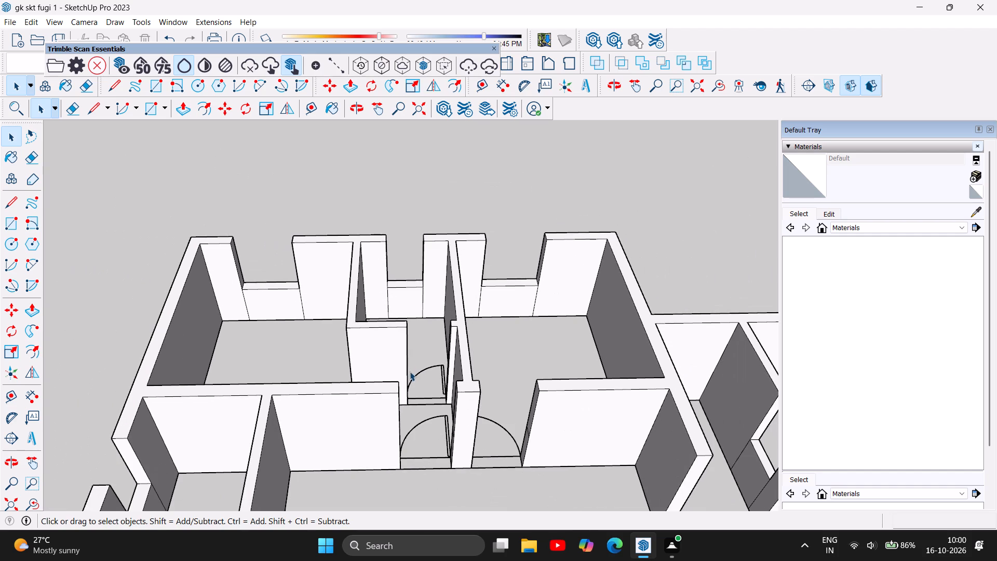
{"action": "scroll", "coordinate": [409, 370], "scroll_direction": "down", "scroll_amount": 4}
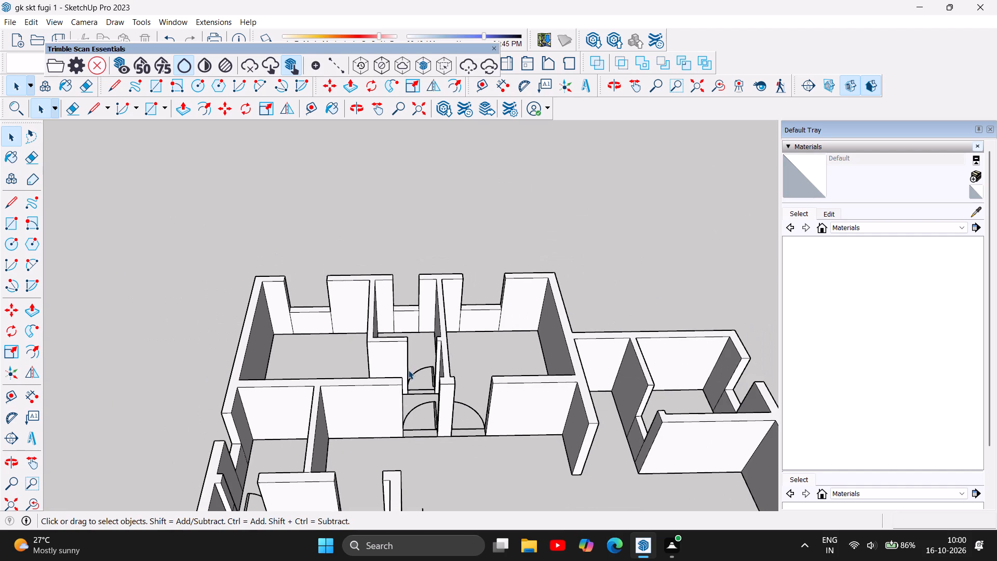
Examine the whole house model, room by room, for remaining low door fillings and wall sections that still need raising.
{"action": "scroll", "coordinate": [408, 370], "scroll_direction": "down", "scroll_amount": 6}
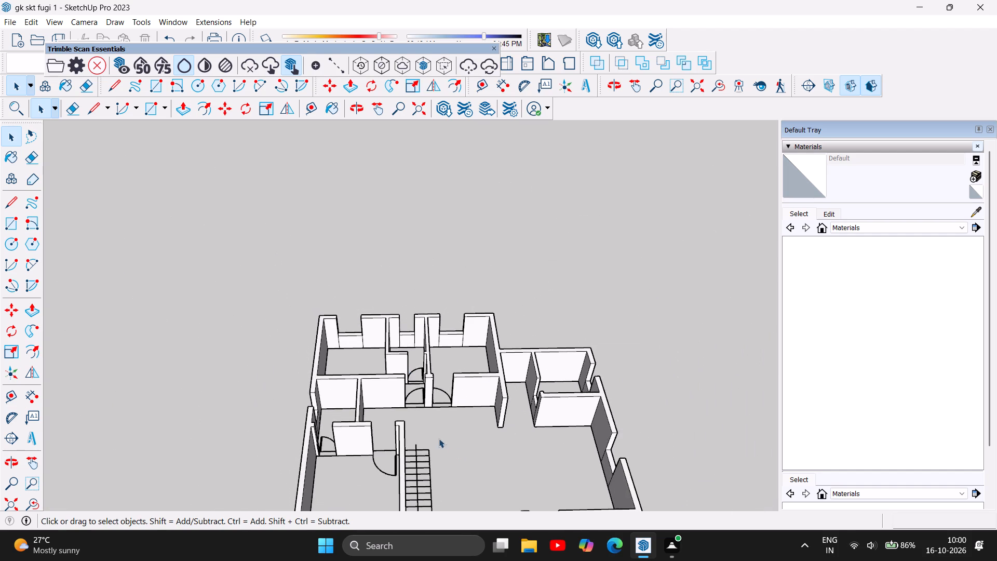
{"action": "scroll", "coordinate": [423, 434], "scroll_direction": "up", "scroll_amount": 14}
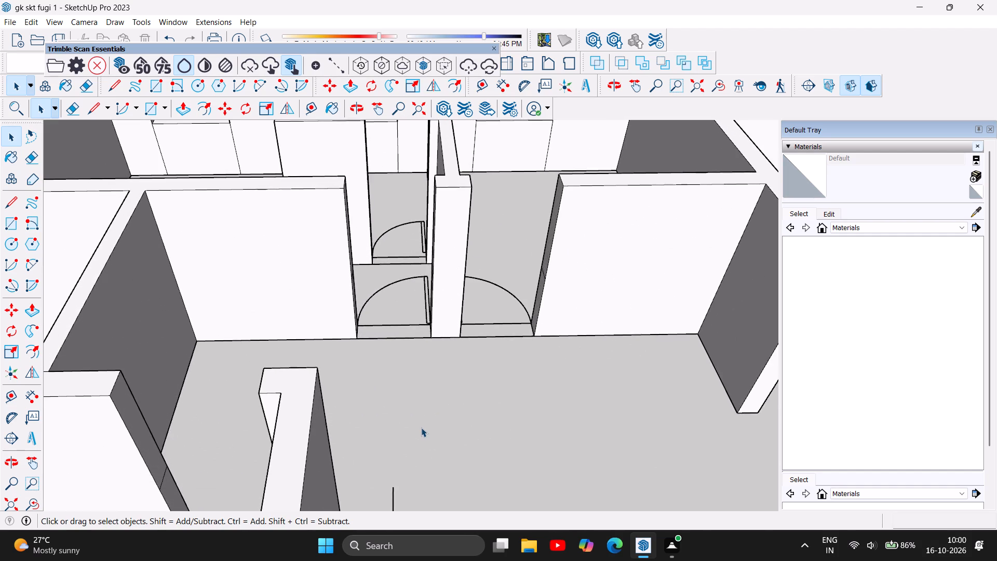
{"action": "scroll", "coordinate": [421, 428], "scroll_direction": "down", "scroll_amount": 8}
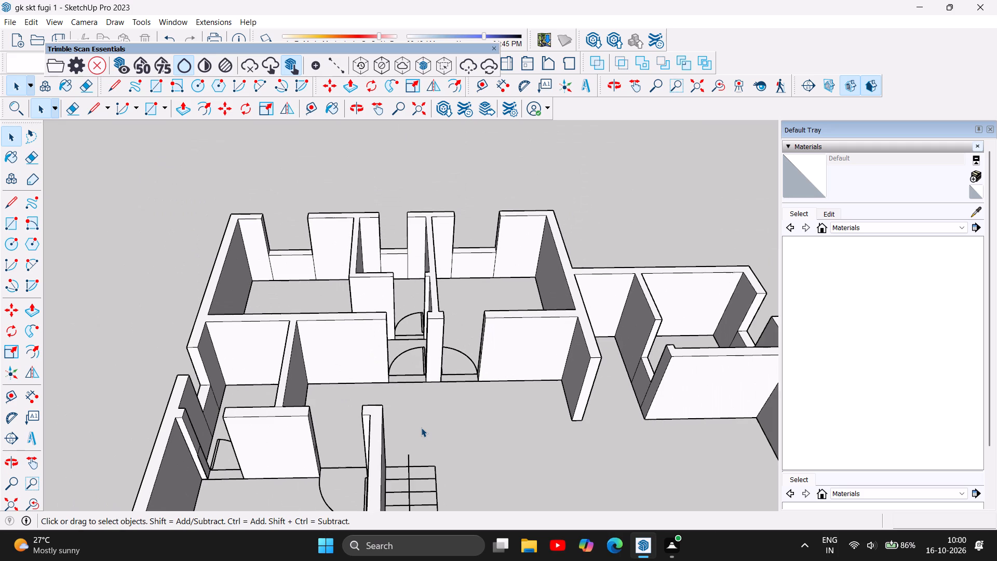
{"action": "scroll", "coordinate": [421, 428], "scroll_direction": "down", "scroll_amount": 3}
{"action": "scroll", "coordinate": [564, 297], "scroll_direction": "up", "scroll_amount": 4}
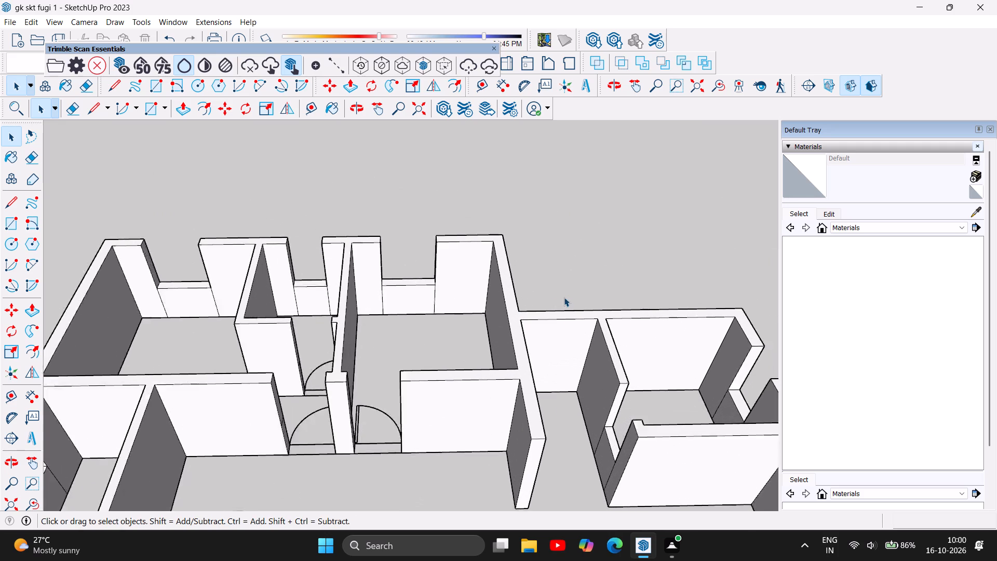
{"action": "scroll", "coordinate": [564, 297], "scroll_direction": "up", "scroll_amount": 1}
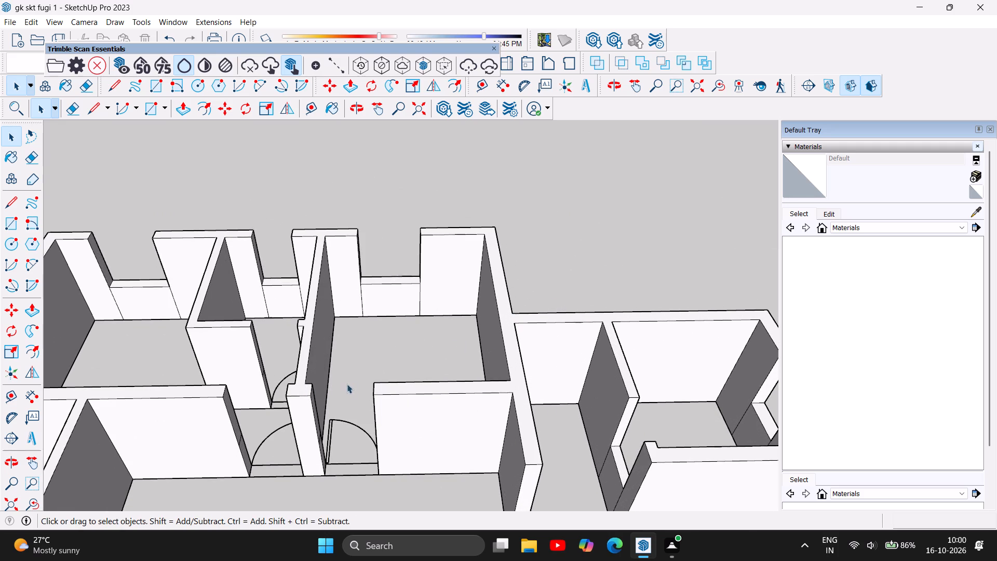
{"action": "scroll", "coordinate": [448, 325], "scroll_direction": "down", "scroll_amount": 4}
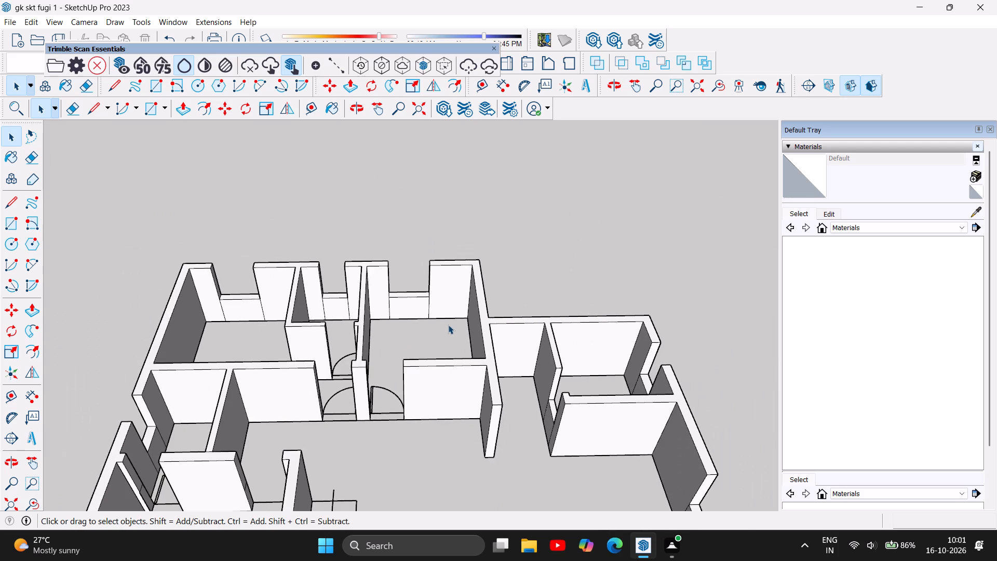
{"action": "scroll", "coordinate": [448, 325], "scroll_direction": "down", "scroll_amount": 7}
{"action": "scroll", "coordinate": [448, 325], "scroll_direction": "up", "scroll_amount": 3}
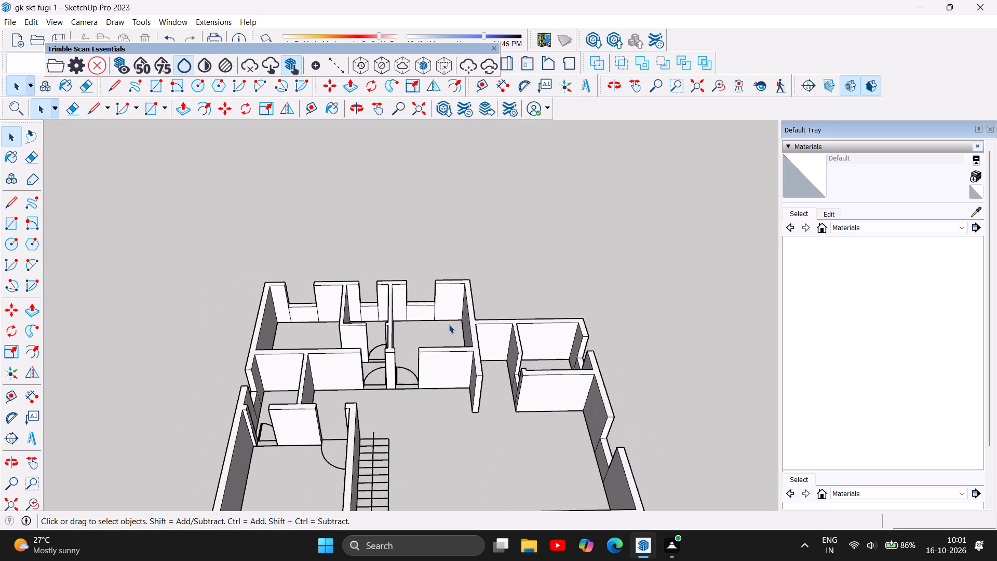
{"action": "scroll", "coordinate": [449, 324], "scroll_direction": "up", "scroll_amount": 6}
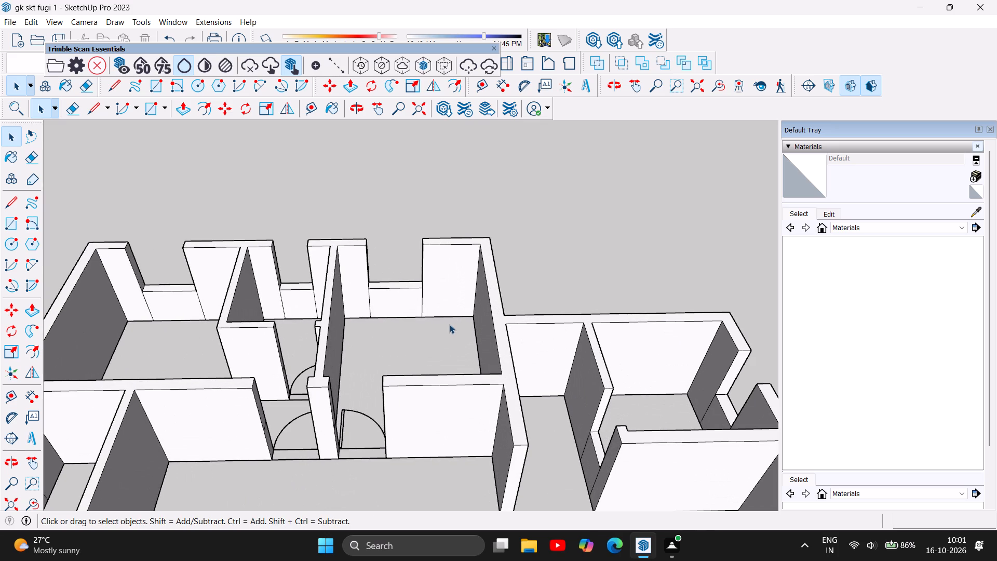
{"action": "scroll", "coordinate": [433, 313], "scroll_direction": "down", "scroll_amount": 5}
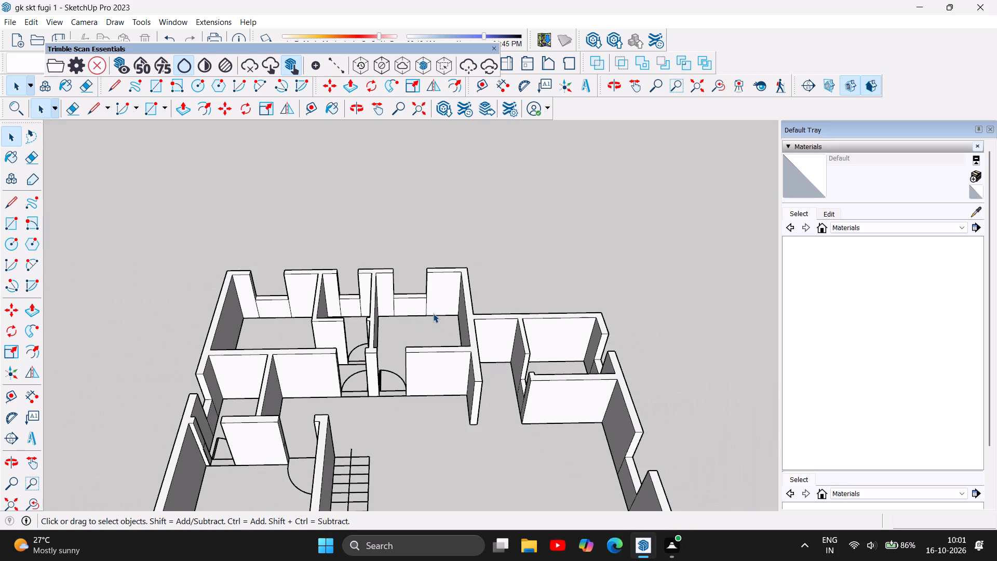
{"action": "scroll", "coordinate": [433, 313], "scroll_direction": "up", "scroll_amount": 1}
{"action": "scroll", "coordinate": [433, 313], "scroll_direction": "down", "scroll_amount": 3}
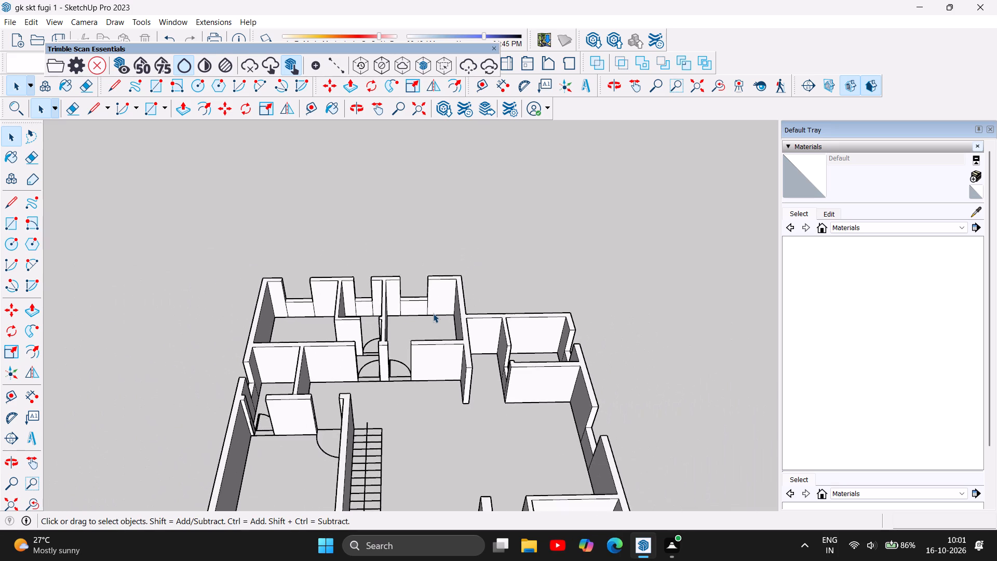
{"action": "scroll", "coordinate": [433, 313], "scroll_direction": "down", "scroll_amount": 2}
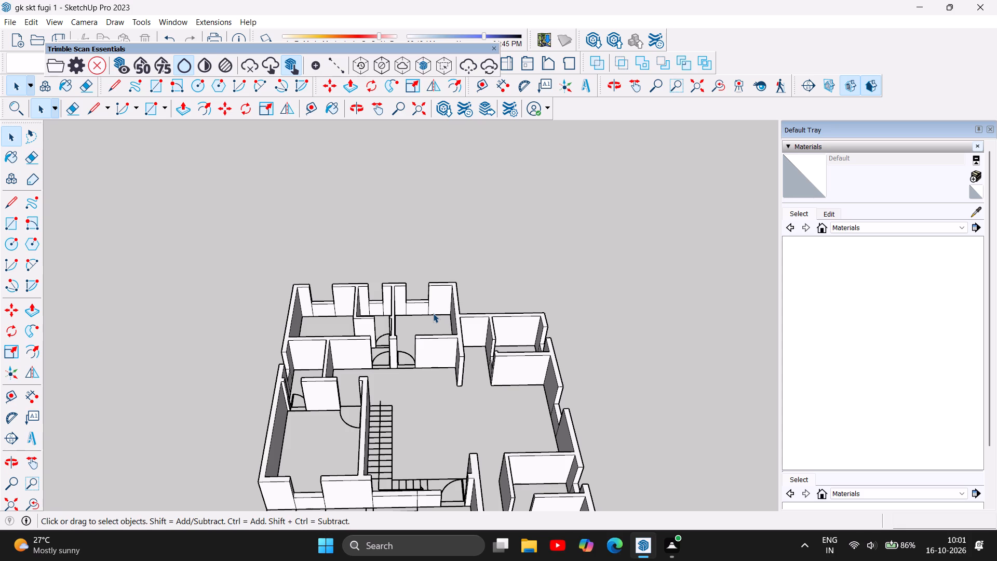
{"action": "scroll", "coordinate": [423, 420], "scroll_direction": "up", "scroll_amount": 1}
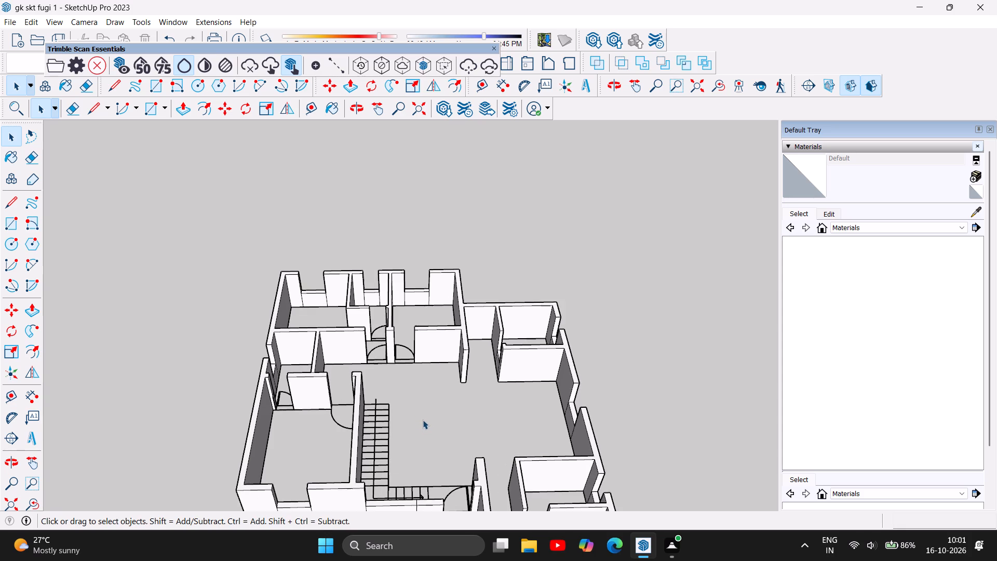
{"action": "scroll", "coordinate": [423, 418], "scroll_direction": "up", "scroll_amount": 1}
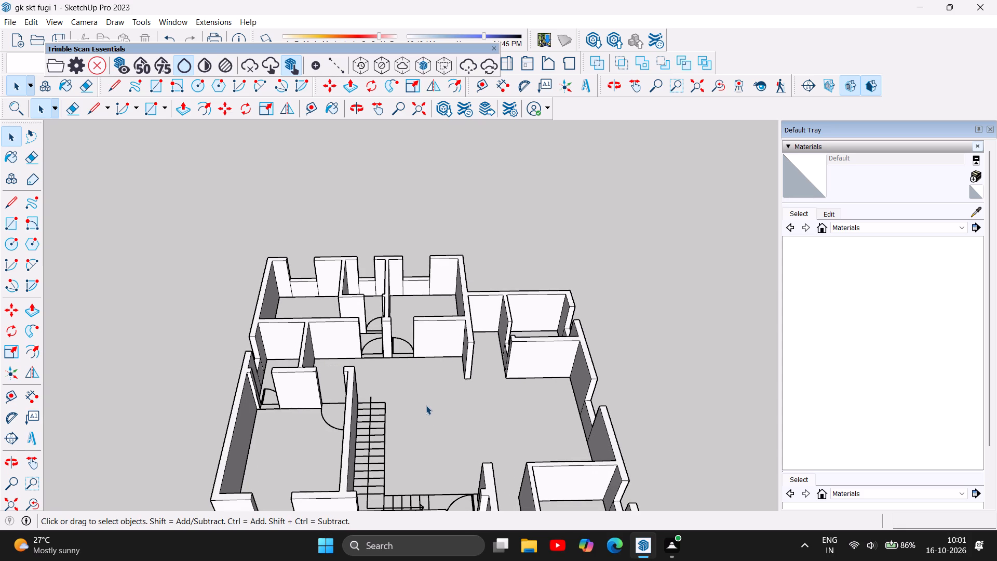
{"action": "scroll", "coordinate": [404, 390], "scroll_direction": "down", "scroll_amount": 2}
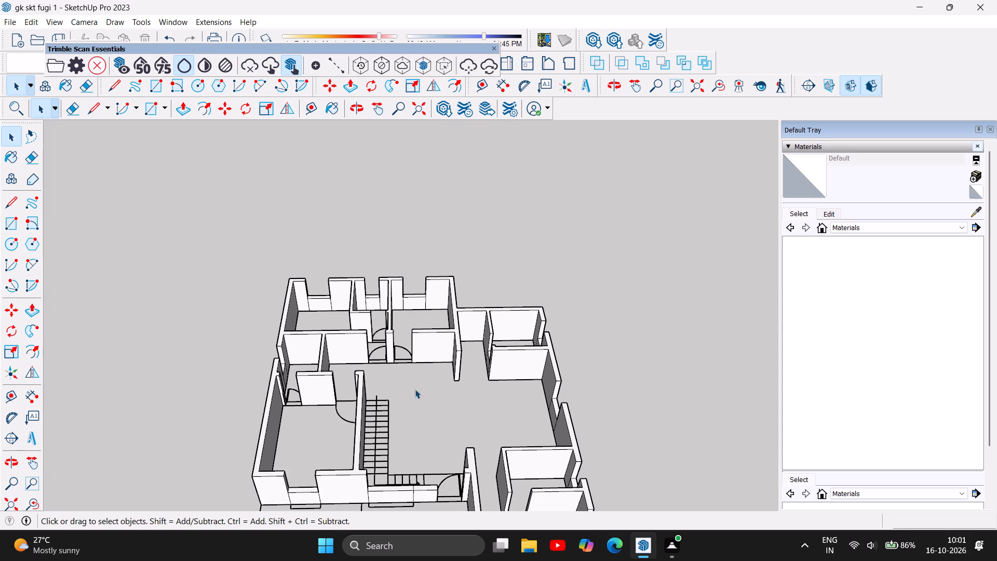
{"action": "scroll", "coordinate": [406, 358], "scroll_direction": "down", "scroll_amount": 4}
{"action": "scroll", "coordinate": [426, 393], "scroll_direction": "up", "scroll_amount": 1}
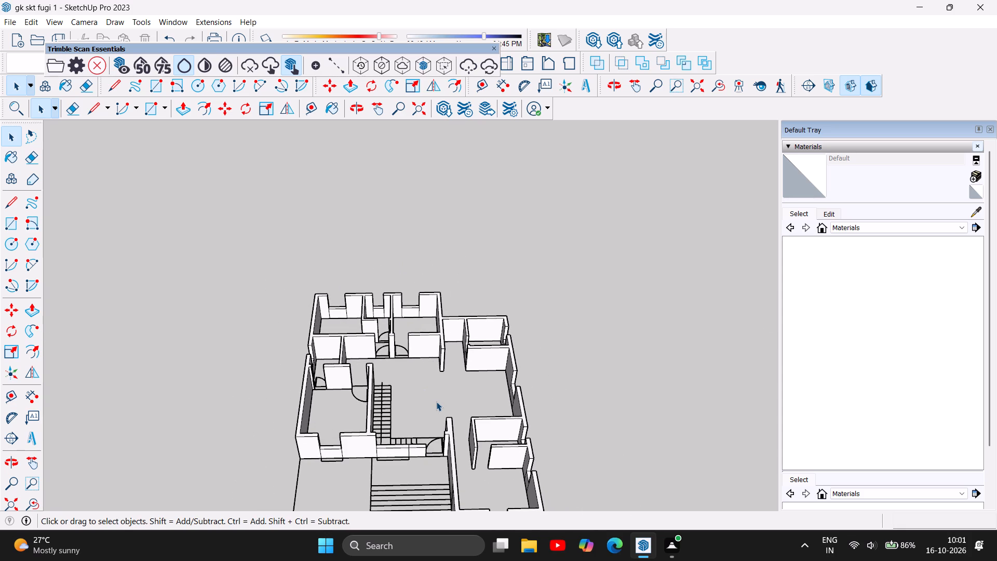
{"action": "scroll", "coordinate": [444, 405], "scroll_direction": "up", "scroll_amount": 2}
{"action": "scroll", "coordinate": [425, 363], "scroll_direction": "down", "scroll_amount": 4}
{"action": "scroll", "coordinate": [438, 450], "scroll_direction": "up", "scroll_amount": 2}
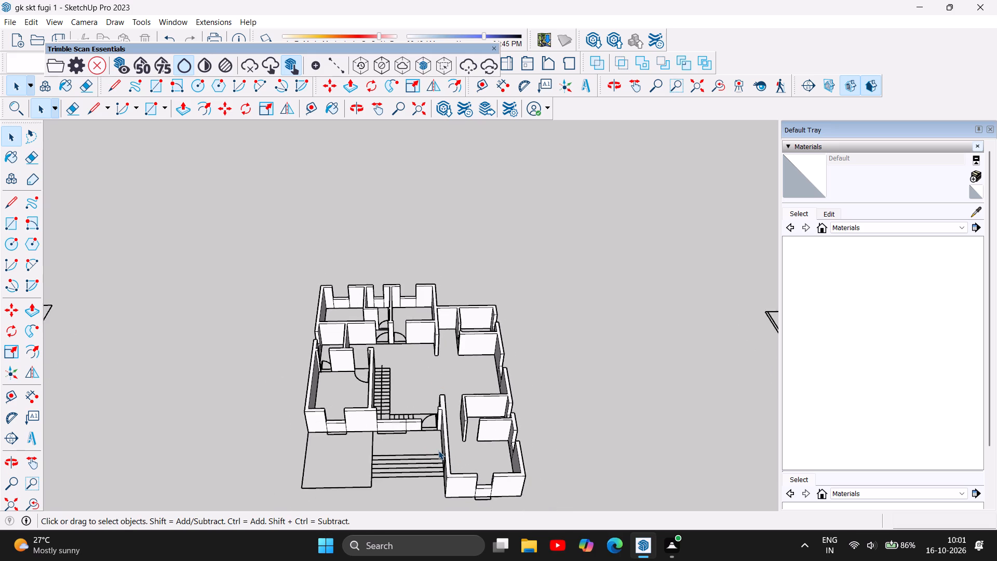
Push/Pull the top of the low wall section between the staircase window opening and the entrance doorway up by 4'.
{"action": "scroll", "coordinate": [438, 450], "scroll_direction": "up", "scroll_amount": 8}
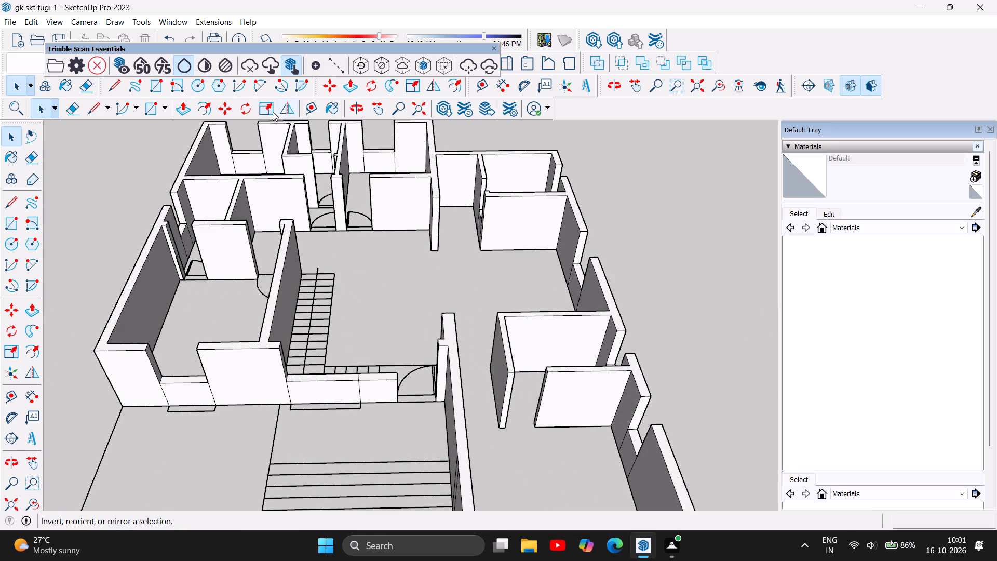
{"action": "left_click", "coordinate": [185, 112]}
{"action": "scroll", "coordinate": [380, 356], "scroll_direction": "up", "scroll_amount": 5}
{"action": "left_click", "coordinate": [389, 386]}
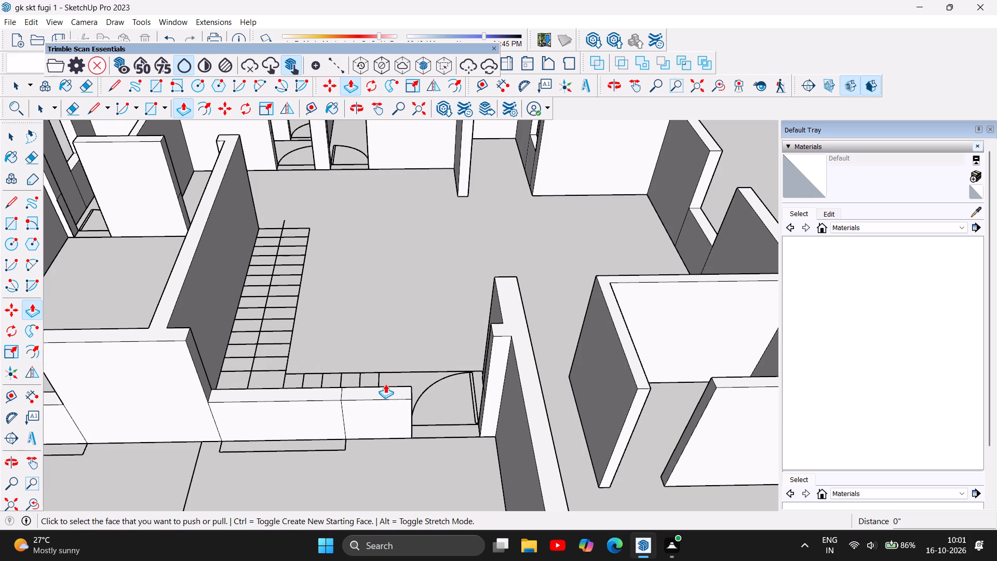
{"action": "left_click", "coordinate": [387, 388]}
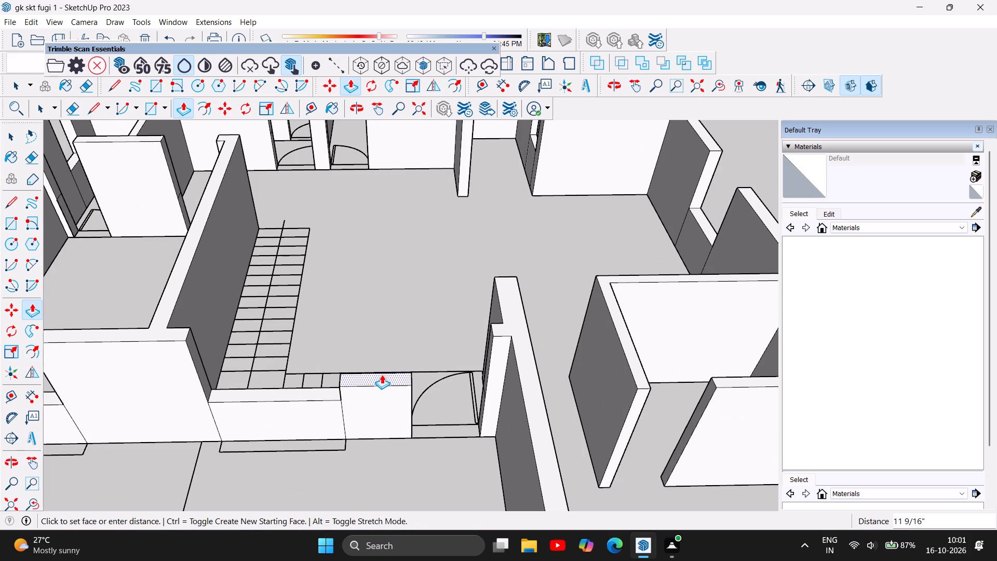
{"action": "type", "text": "4'"}
{"action": "key", "text": "Return"}
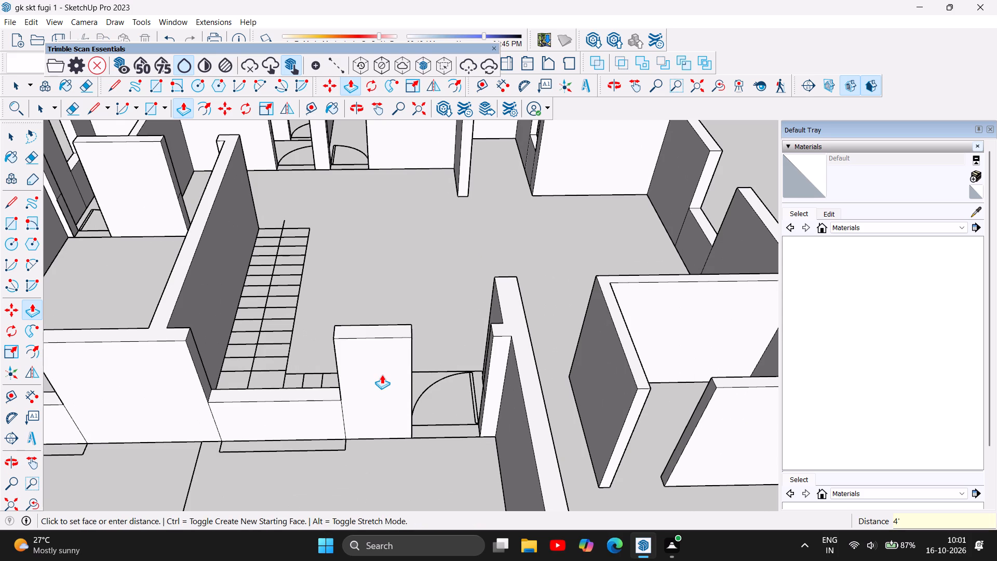
Draw a 4' by 9" rectangle bridging the wall tops over the front window opening of the room beside the staircase.
{"action": "scroll", "coordinate": [386, 330], "scroll_direction": "down", "scroll_amount": 5}
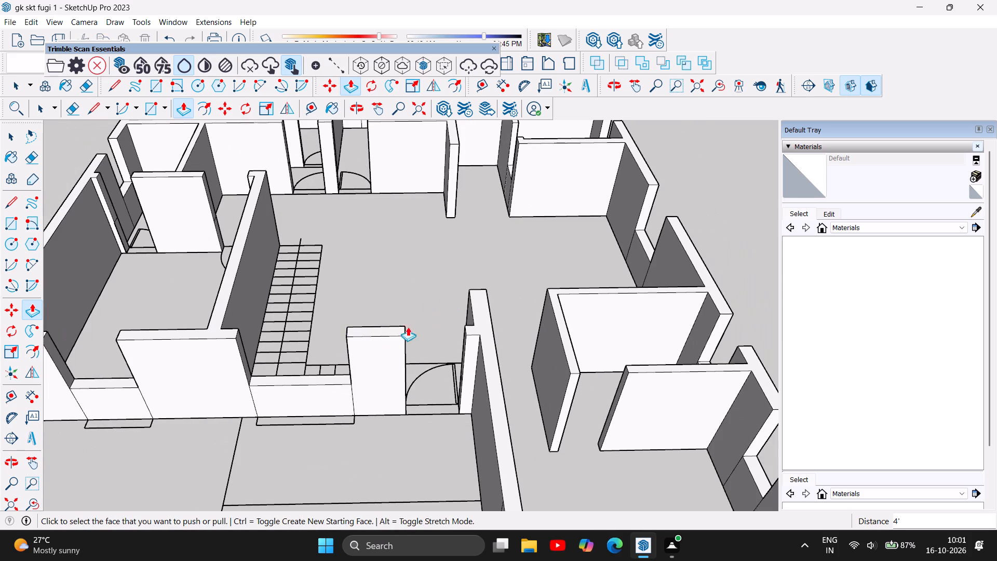
{"action": "scroll", "coordinate": [400, 333], "scroll_direction": "down", "scroll_amount": 9}
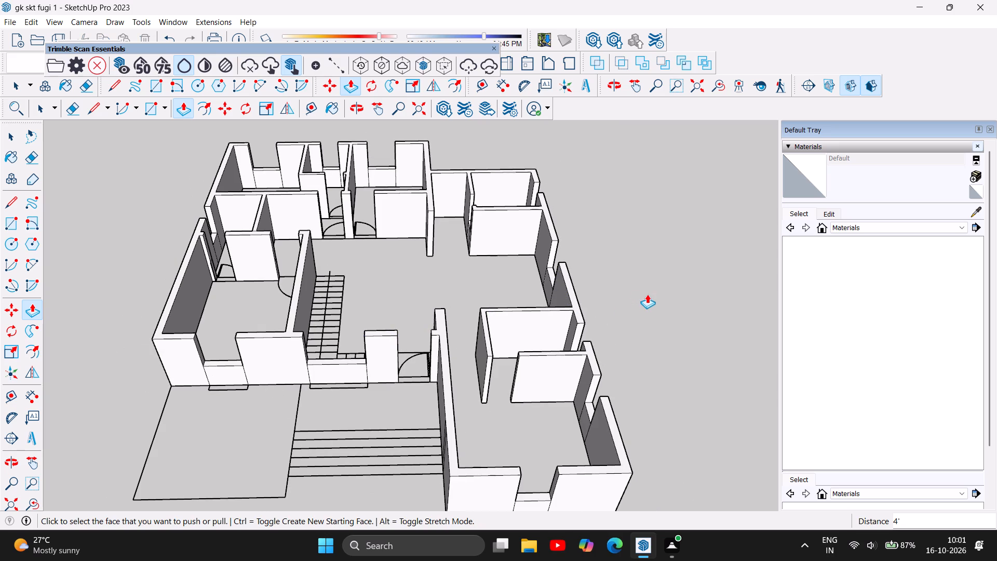
{"action": "scroll", "coordinate": [648, 299], "scroll_direction": "down", "scroll_amount": 1}
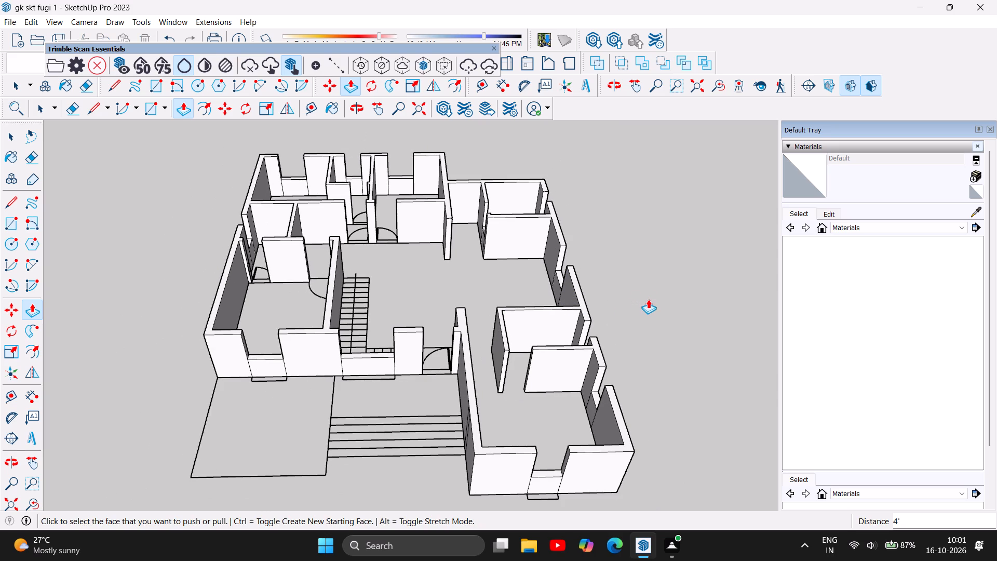
{"action": "scroll", "coordinate": [648, 299], "scroll_direction": "down", "scroll_amount": 3}
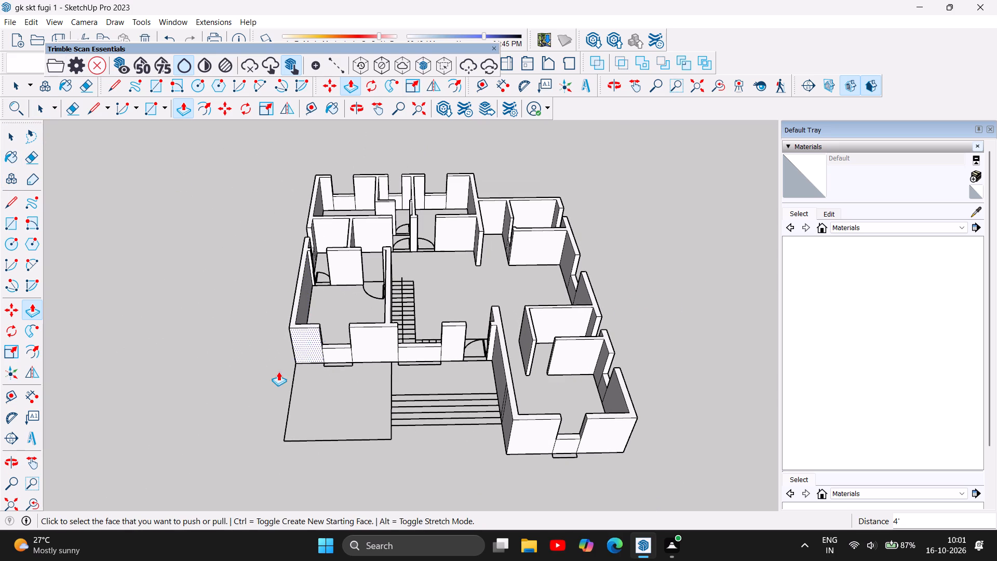
{"action": "scroll", "coordinate": [369, 396], "scroll_direction": "up", "scroll_amount": 4}
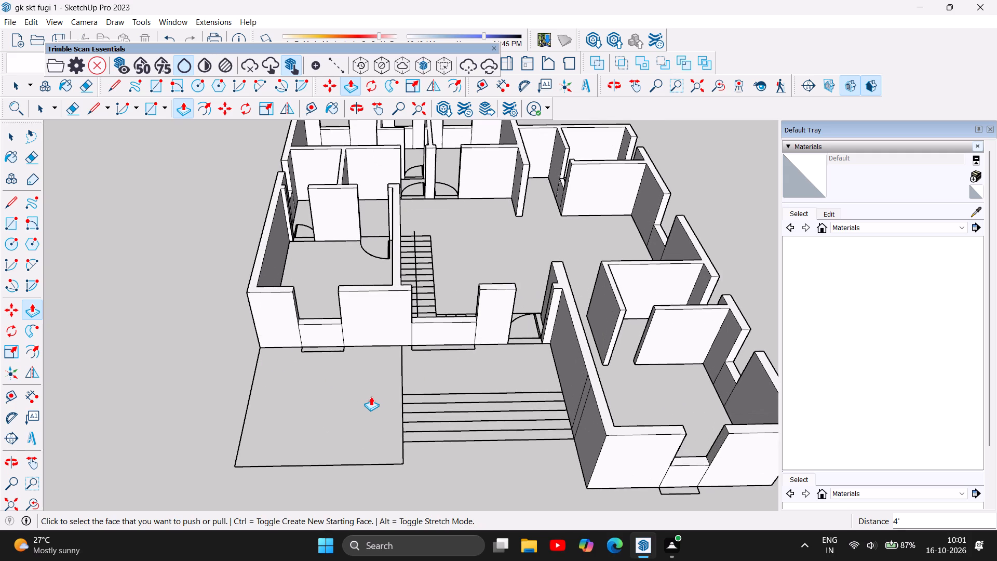
{"action": "scroll", "coordinate": [371, 396], "scroll_direction": "up", "scroll_amount": 1}
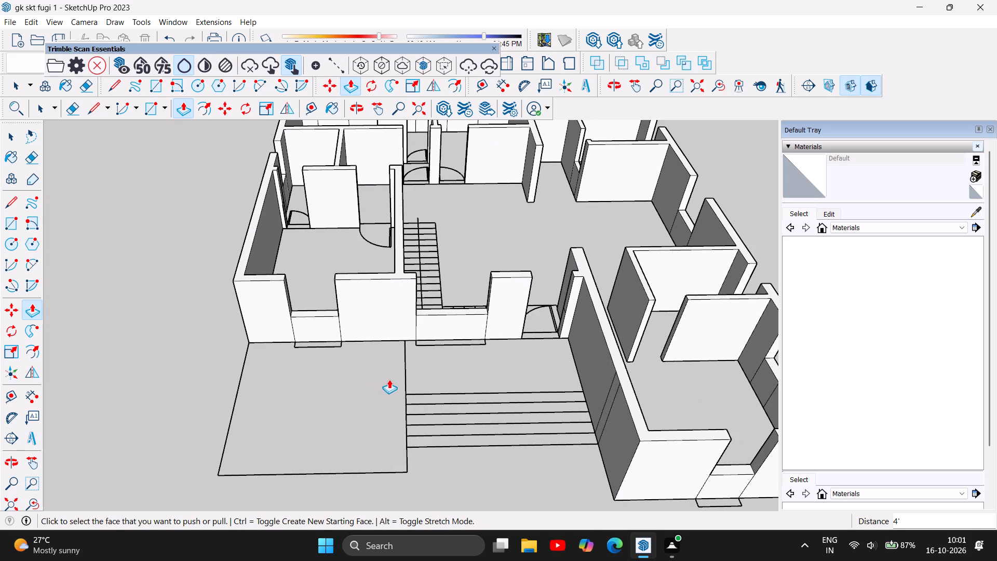
{"action": "scroll", "coordinate": [399, 390], "scroll_direction": "down", "scroll_amount": 5}
{"action": "scroll", "coordinate": [346, 285], "scroll_direction": "up", "scroll_amount": 8}
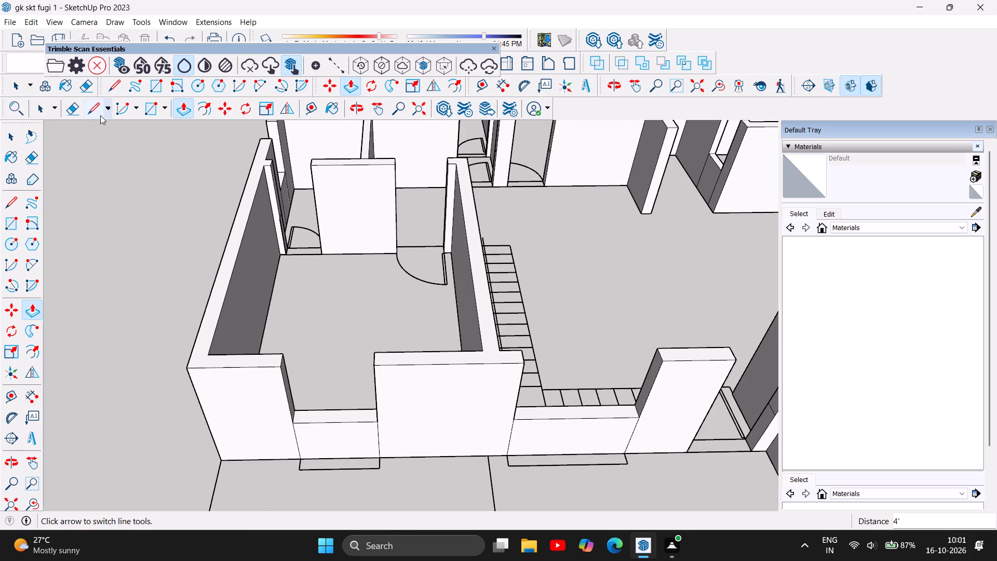
{"action": "left_click", "coordinate": [150, 111]}
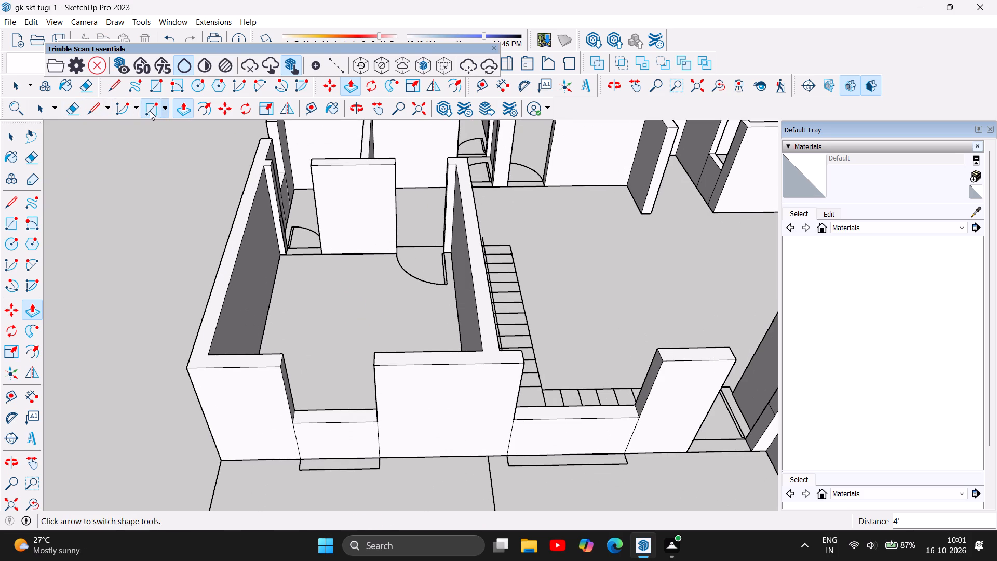
{"action": "left_click", "coordinate": [285, 355]}
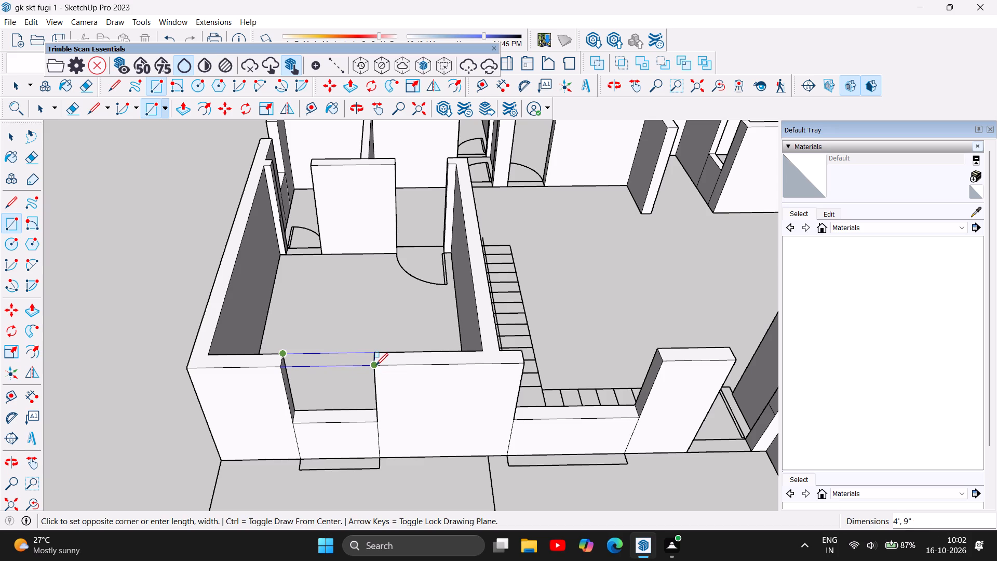
{"action": "scroll", "coordinate": [374, 367], "scroll_direction": "up", "scroll_amount": 6}
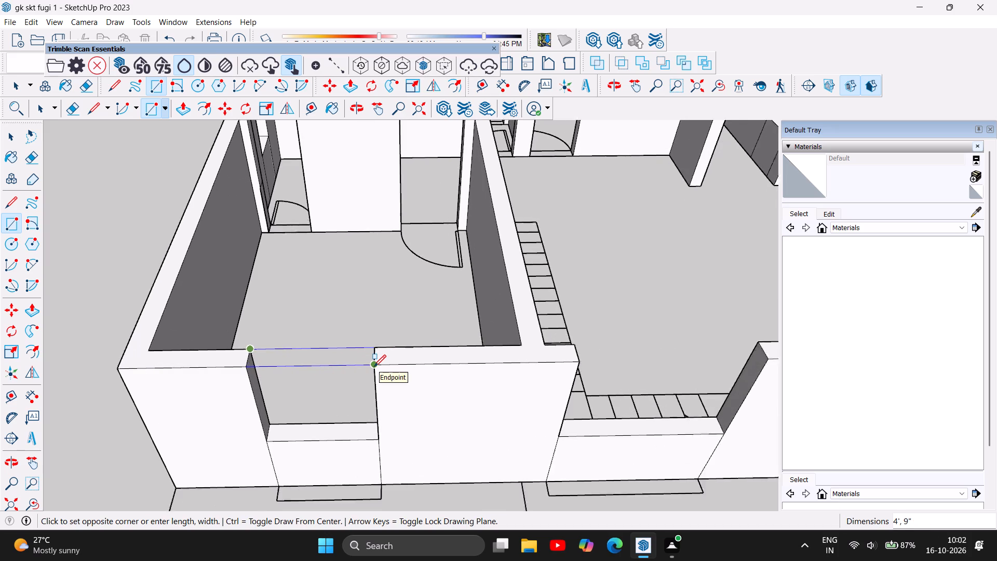
{"action": "left_click", "coordinate": [374, 366]}
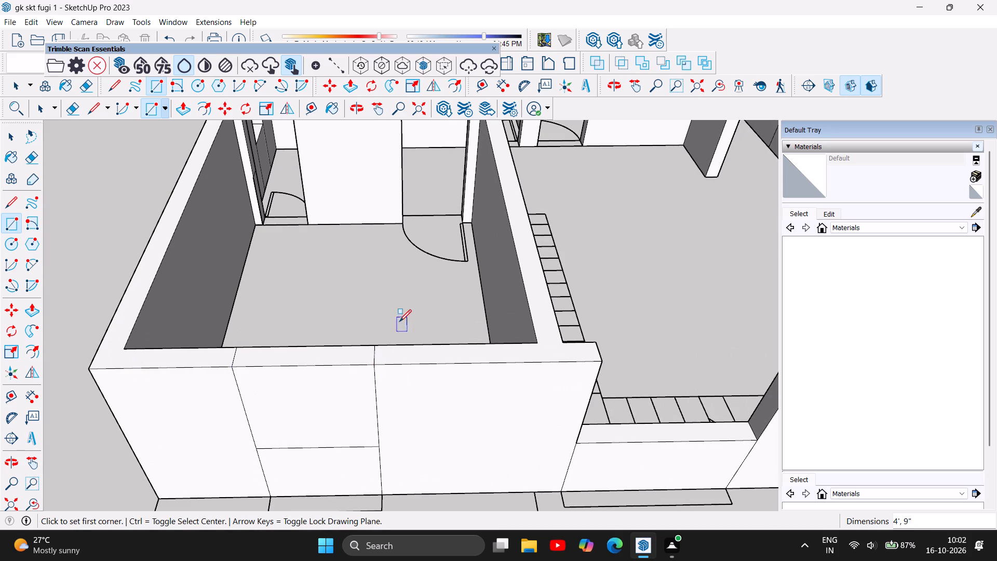
Delete the outer and inner vertical faces closing the front window opening beneath the bridging rectangle.
{"action": "left_click", "coordinate": [8, 134]}
{"action": "left_click", "coordinate": [296, 389]}
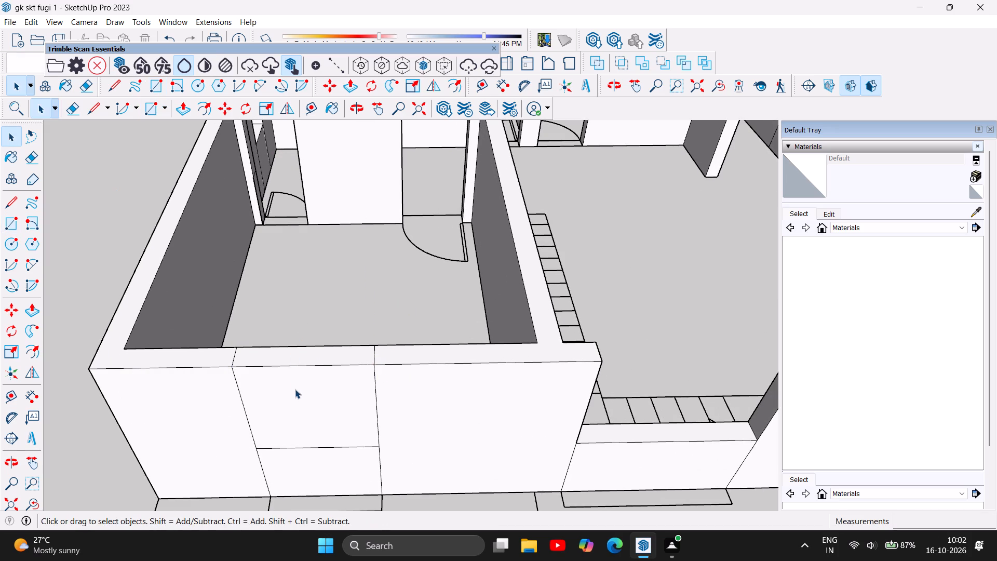
{"action": "key", "text": "Delete"}
{"action": "left_click", "coordinate": [300, 385]}
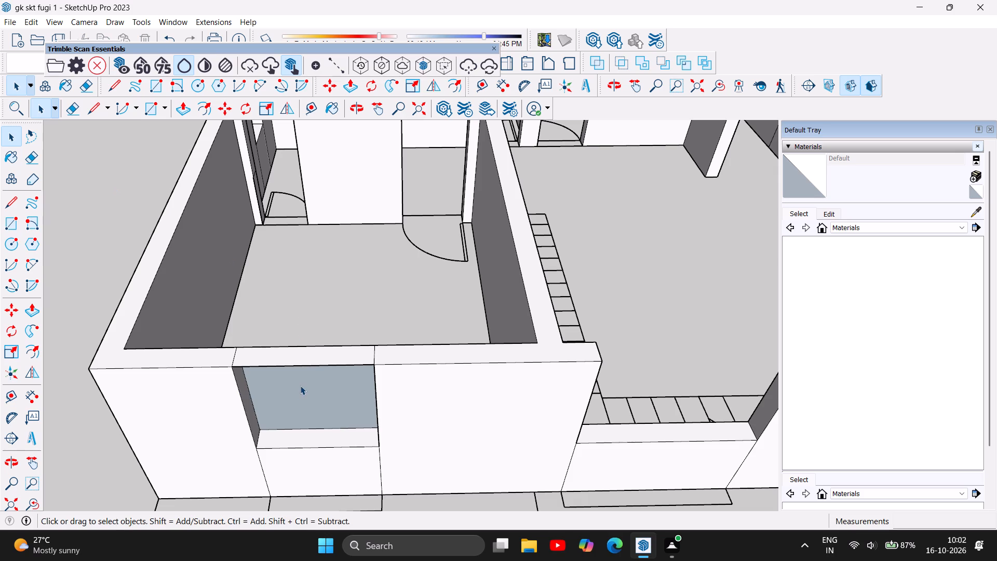
{"action": "key", "text": "Delete"}
{"action": "scroll", "coordinate": [363, 332], "scroll_direction": "down", "scroll_amount": 5}
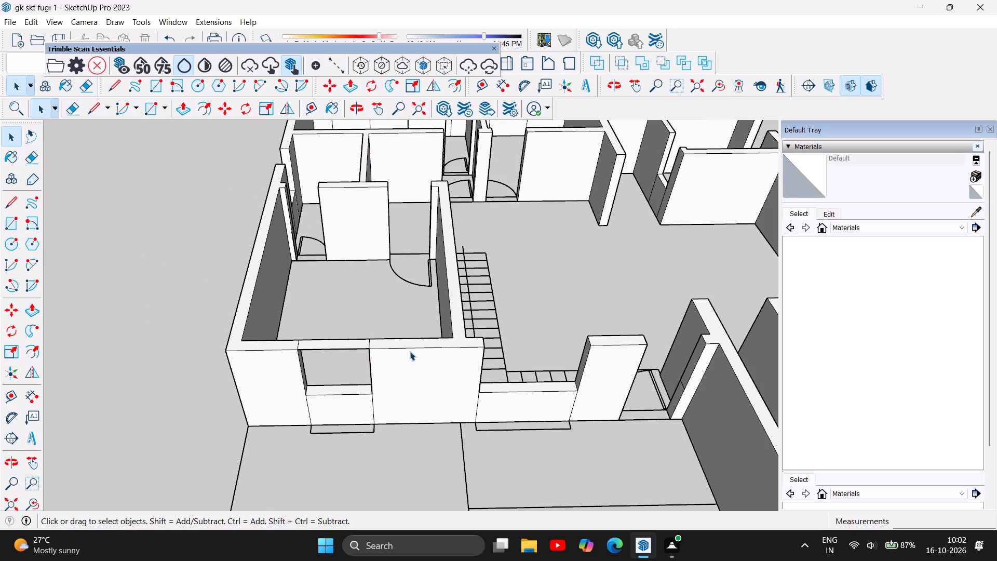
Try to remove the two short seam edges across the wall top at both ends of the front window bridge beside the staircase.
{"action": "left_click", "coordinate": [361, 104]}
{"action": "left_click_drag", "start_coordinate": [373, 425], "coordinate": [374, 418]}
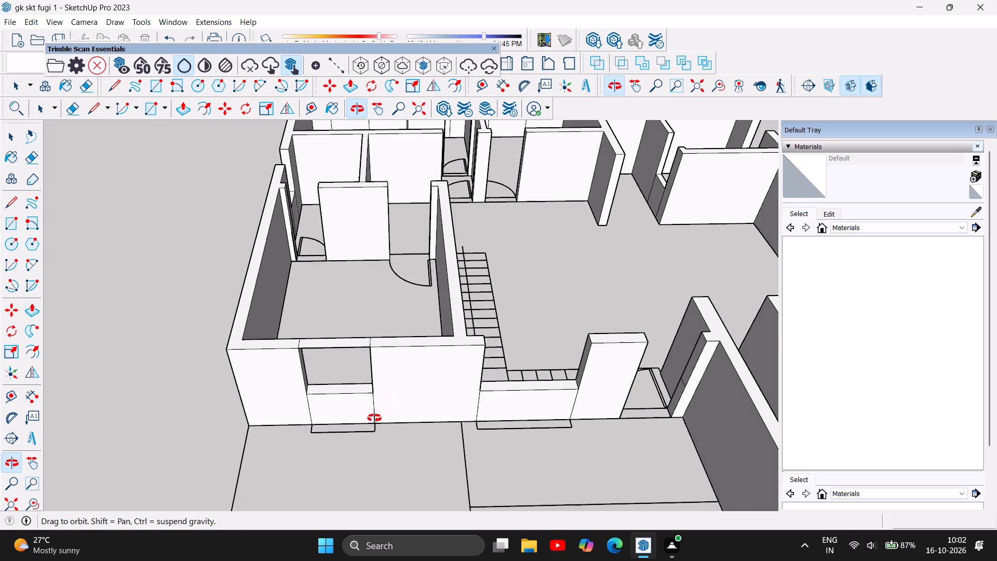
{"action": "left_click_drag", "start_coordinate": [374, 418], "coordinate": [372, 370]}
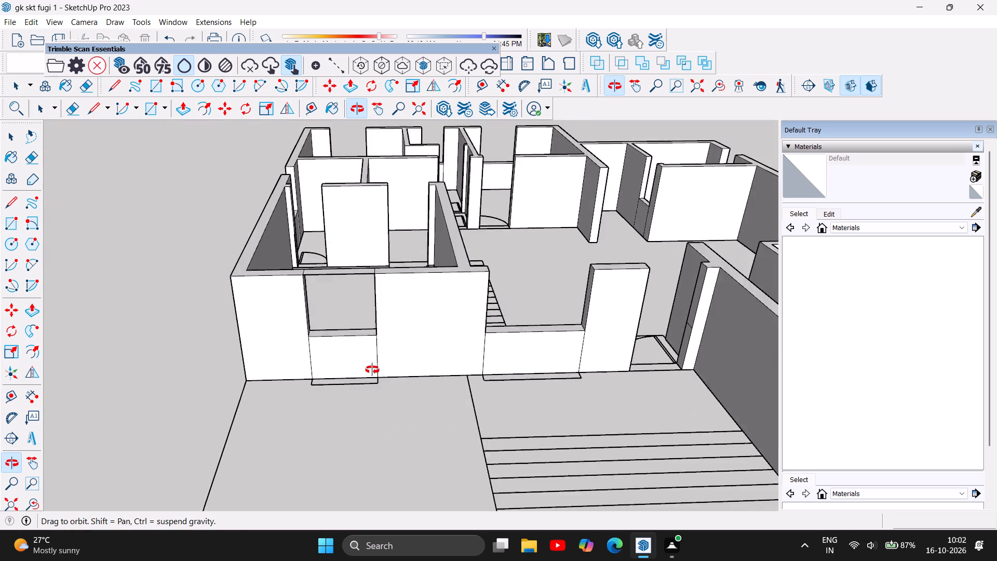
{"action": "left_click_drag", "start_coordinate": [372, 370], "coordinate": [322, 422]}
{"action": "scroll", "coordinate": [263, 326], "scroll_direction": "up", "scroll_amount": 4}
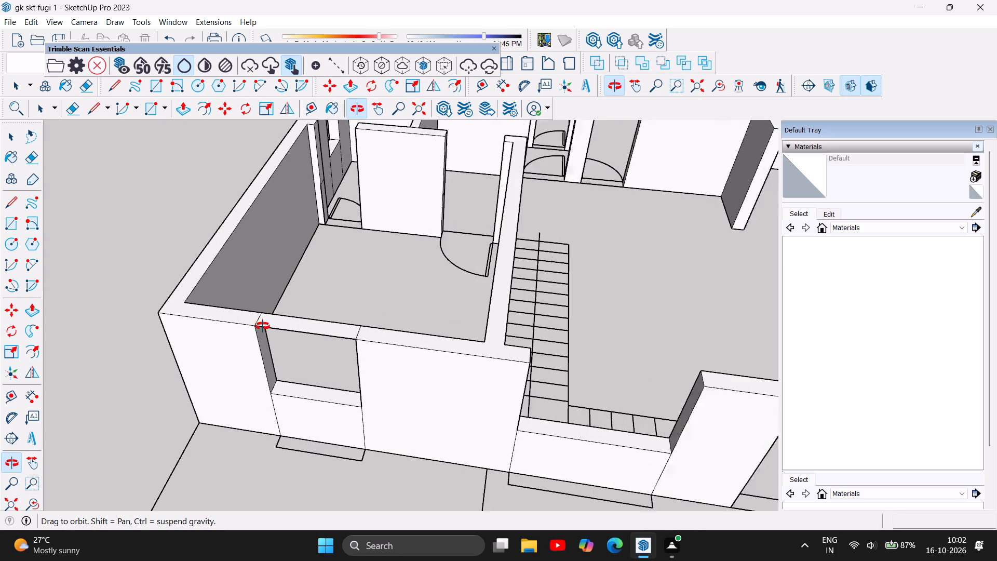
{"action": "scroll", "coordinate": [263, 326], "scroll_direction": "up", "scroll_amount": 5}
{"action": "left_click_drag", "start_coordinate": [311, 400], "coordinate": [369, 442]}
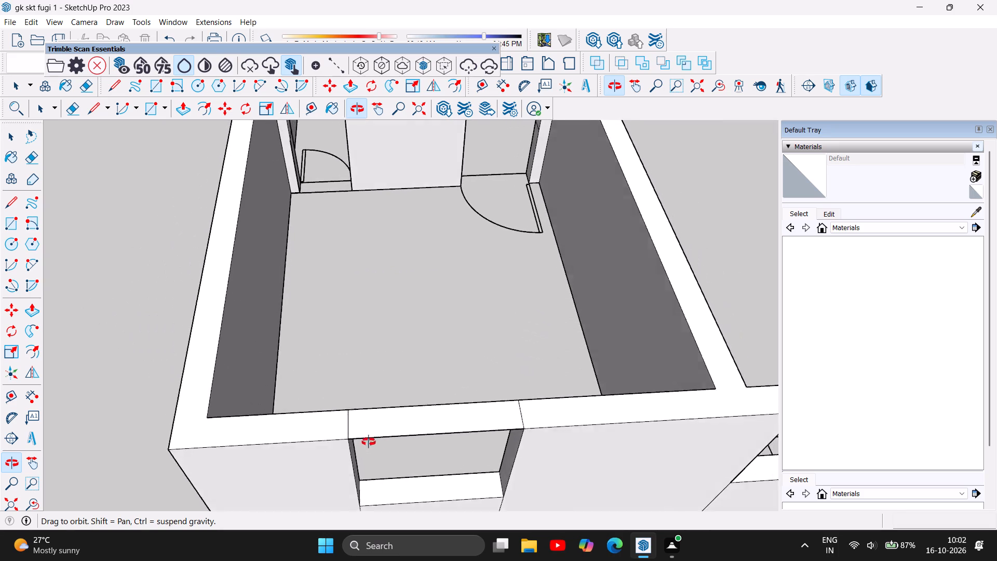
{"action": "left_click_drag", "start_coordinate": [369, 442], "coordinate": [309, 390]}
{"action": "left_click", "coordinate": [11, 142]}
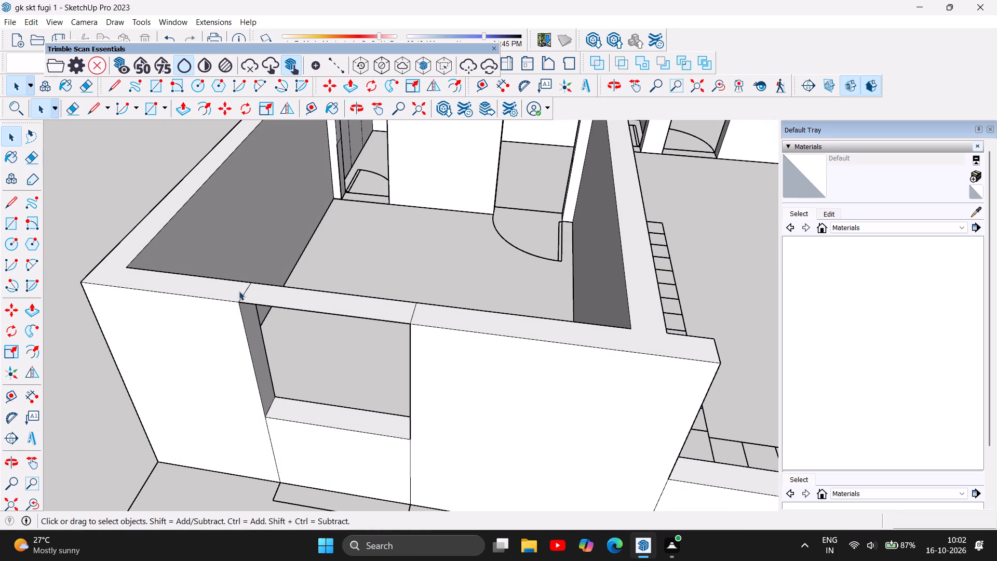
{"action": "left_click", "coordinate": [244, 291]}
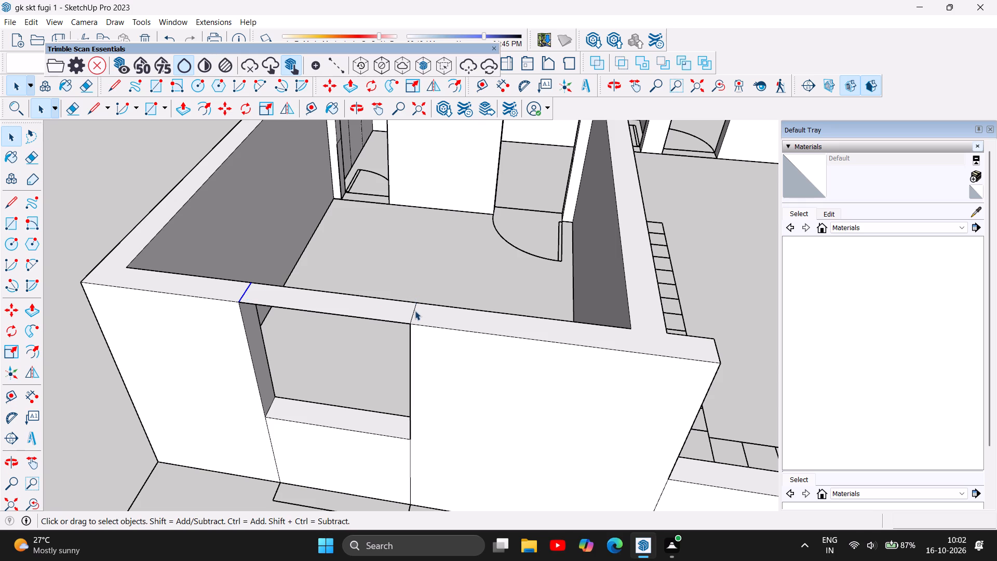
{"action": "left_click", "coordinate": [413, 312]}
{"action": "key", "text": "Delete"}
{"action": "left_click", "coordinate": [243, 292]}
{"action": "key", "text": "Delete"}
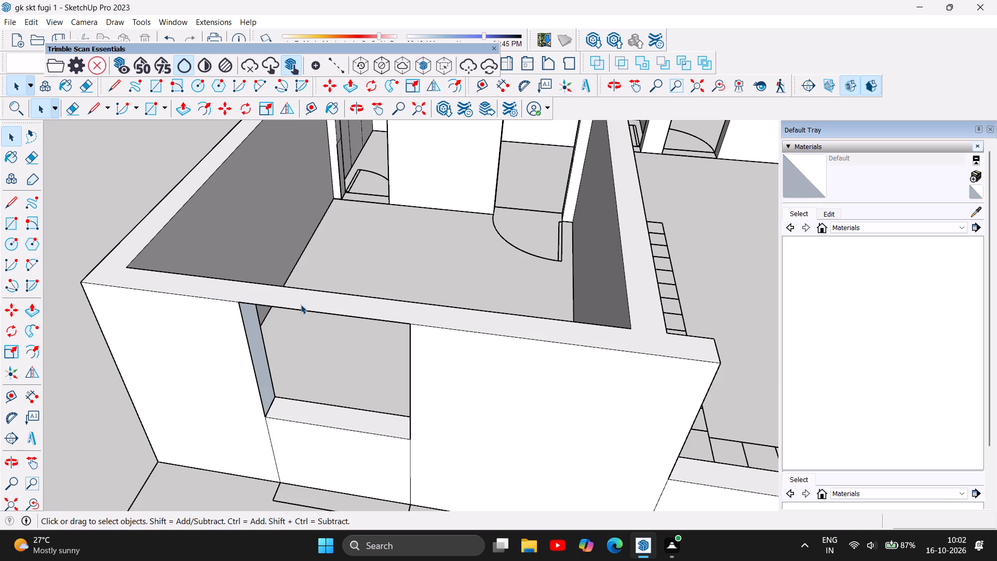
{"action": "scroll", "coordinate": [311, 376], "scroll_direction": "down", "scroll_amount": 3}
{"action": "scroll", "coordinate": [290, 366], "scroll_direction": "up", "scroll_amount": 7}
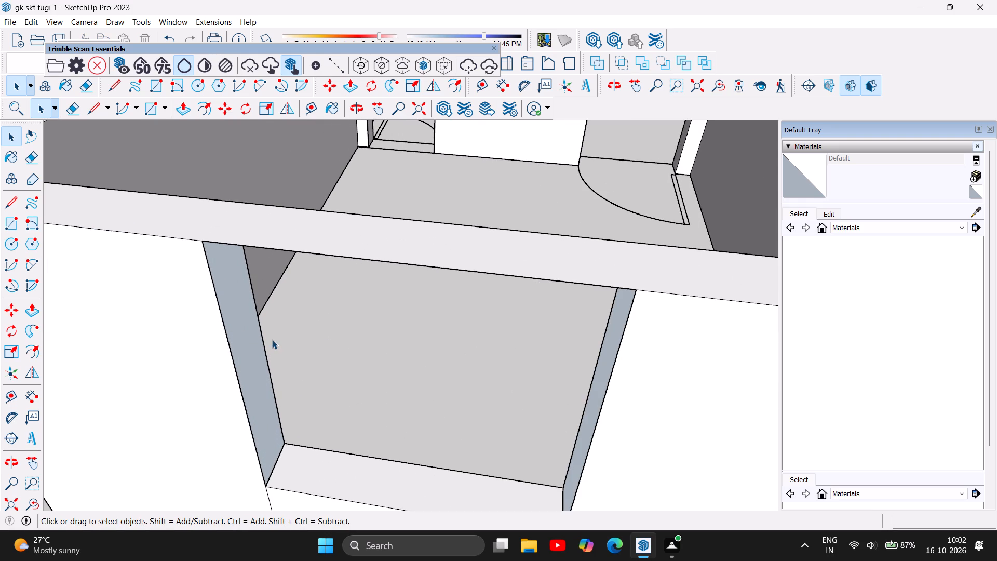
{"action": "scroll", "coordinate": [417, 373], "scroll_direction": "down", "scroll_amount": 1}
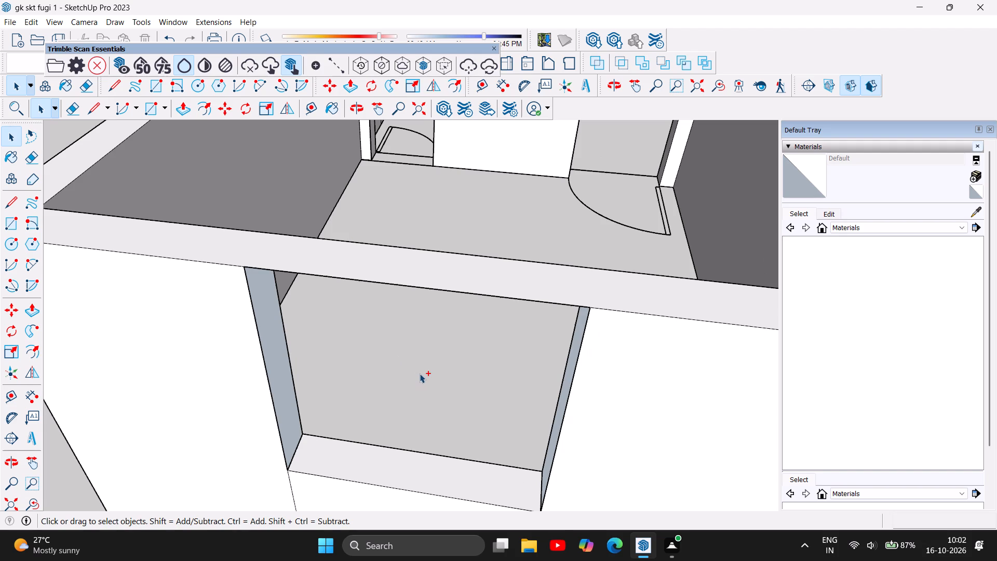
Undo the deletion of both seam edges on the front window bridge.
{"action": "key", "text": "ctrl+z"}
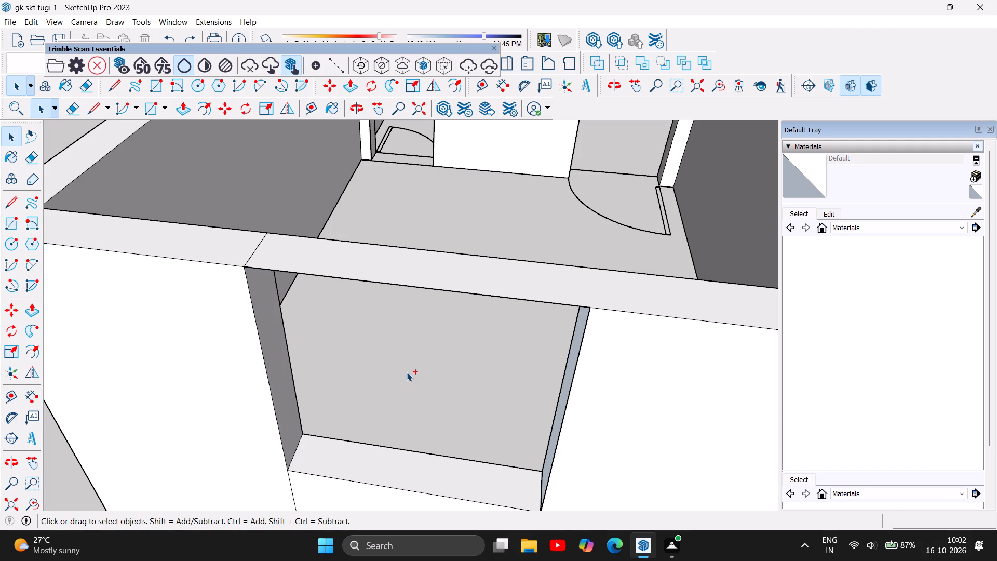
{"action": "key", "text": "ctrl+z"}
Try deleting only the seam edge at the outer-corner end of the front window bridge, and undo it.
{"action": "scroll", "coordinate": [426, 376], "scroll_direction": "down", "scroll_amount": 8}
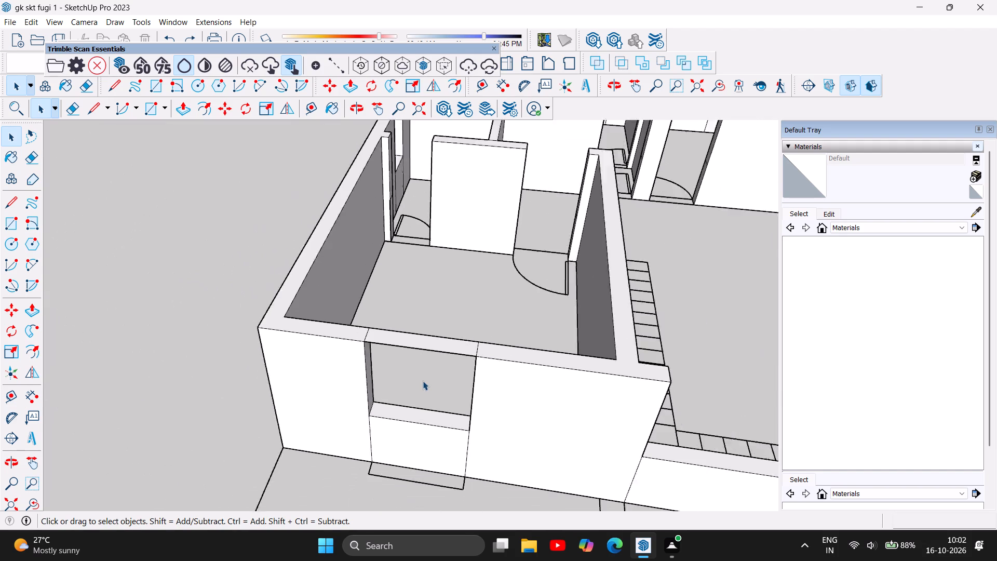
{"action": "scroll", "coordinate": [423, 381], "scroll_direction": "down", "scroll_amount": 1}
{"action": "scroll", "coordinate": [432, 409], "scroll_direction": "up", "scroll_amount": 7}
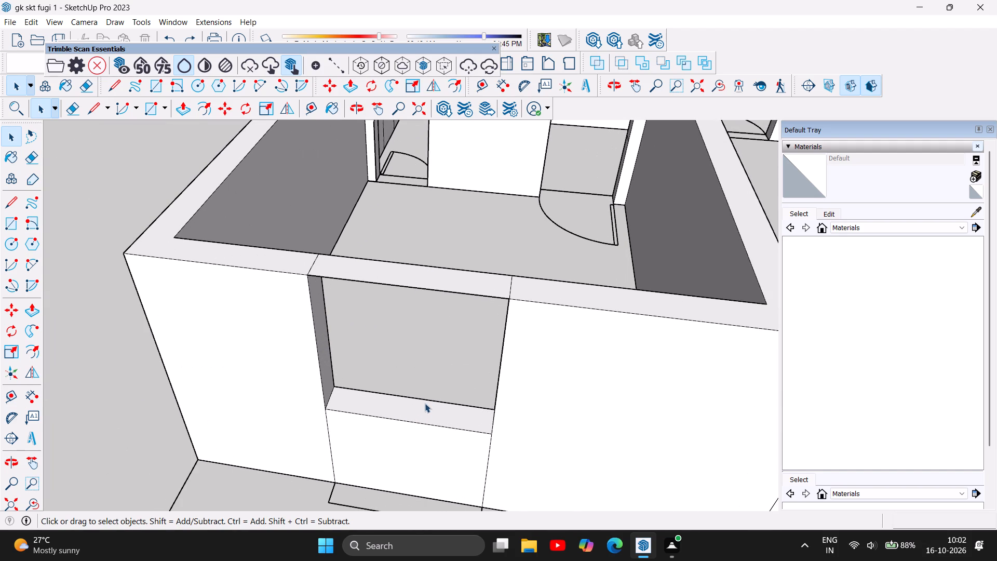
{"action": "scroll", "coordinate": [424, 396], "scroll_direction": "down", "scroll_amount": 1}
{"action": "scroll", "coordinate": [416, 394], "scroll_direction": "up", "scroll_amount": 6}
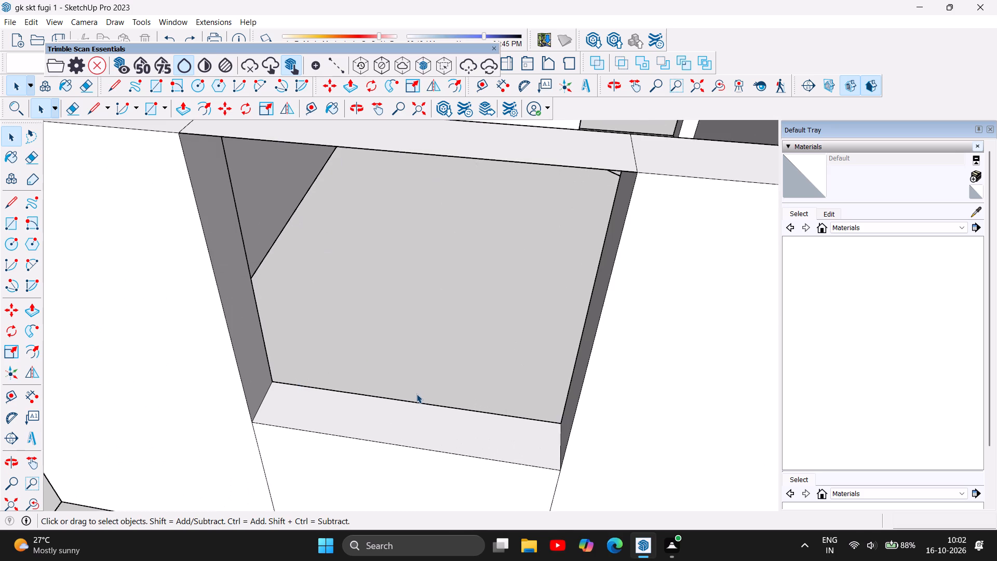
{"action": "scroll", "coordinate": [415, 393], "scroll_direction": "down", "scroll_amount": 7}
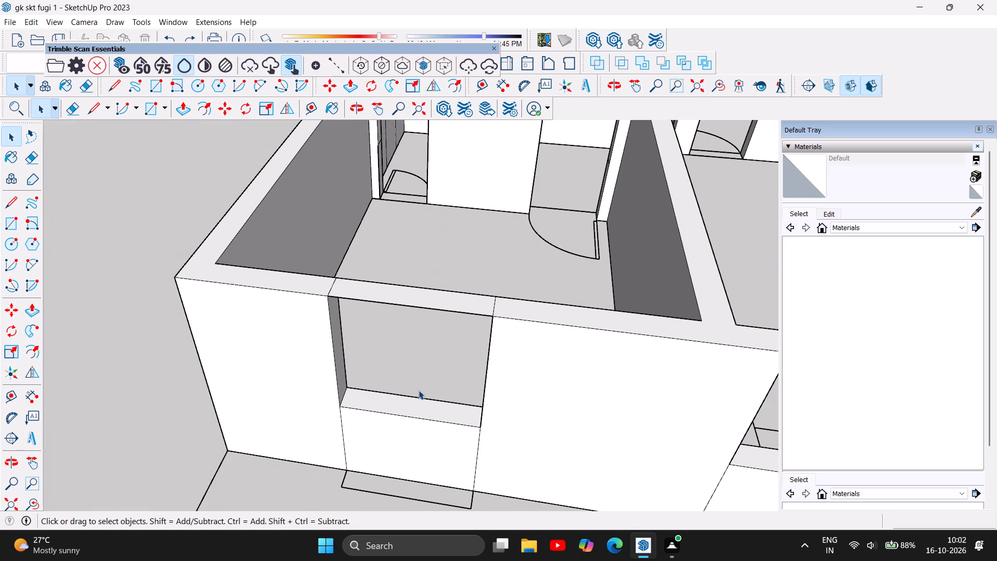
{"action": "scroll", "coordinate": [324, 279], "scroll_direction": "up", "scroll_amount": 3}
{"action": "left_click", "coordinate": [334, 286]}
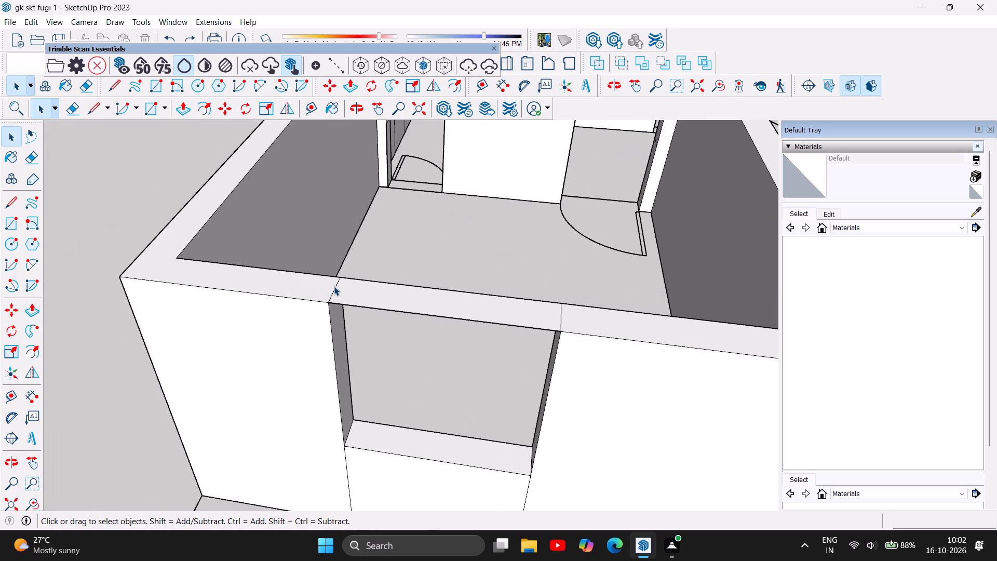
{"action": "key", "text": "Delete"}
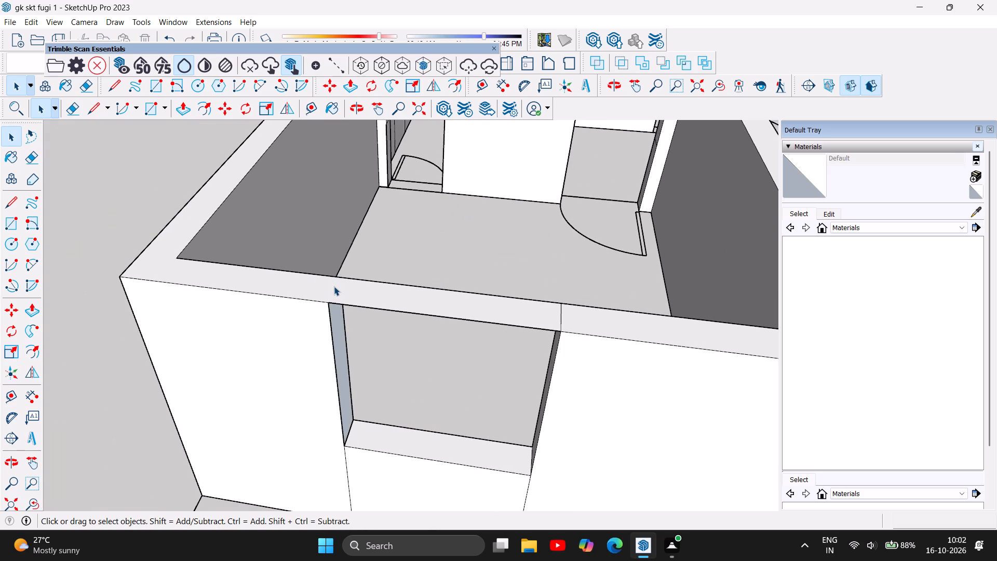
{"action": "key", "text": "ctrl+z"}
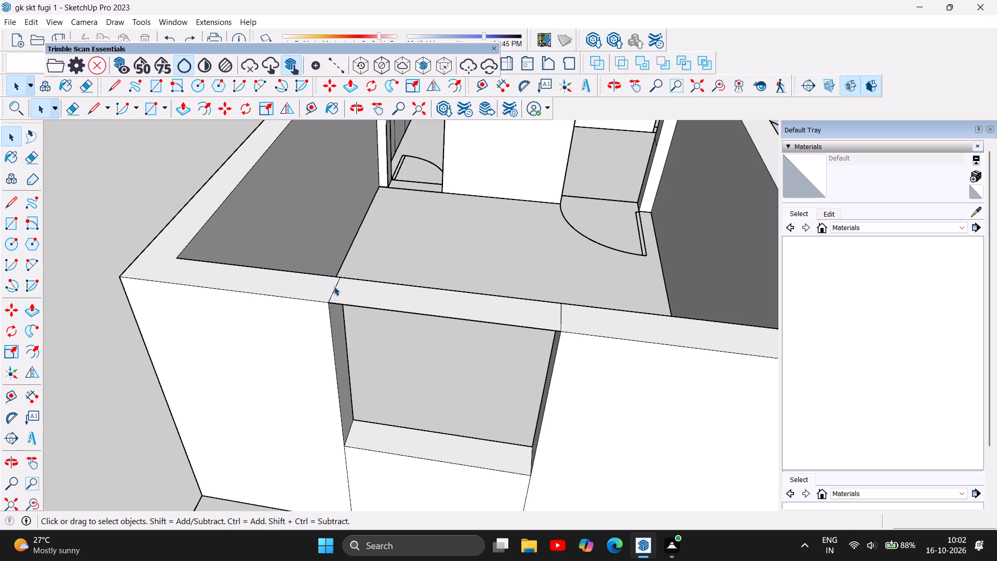
Draw two 6' lines across the staircase window opening, joining the inner and outer wall-top edges on both sides.
{"action": "scroll", "coordinate": [312, 289], "scroll_direction": "down", "scroll_amount": 5}
{"action": "scroll", "coordinate": [331, 346], "scroll_direction": "up", "scroll_amount": 1}
{"action": "scroll", "coordinate": [333, 346], "scroll_direction": "down", "scroll_amount": 12}
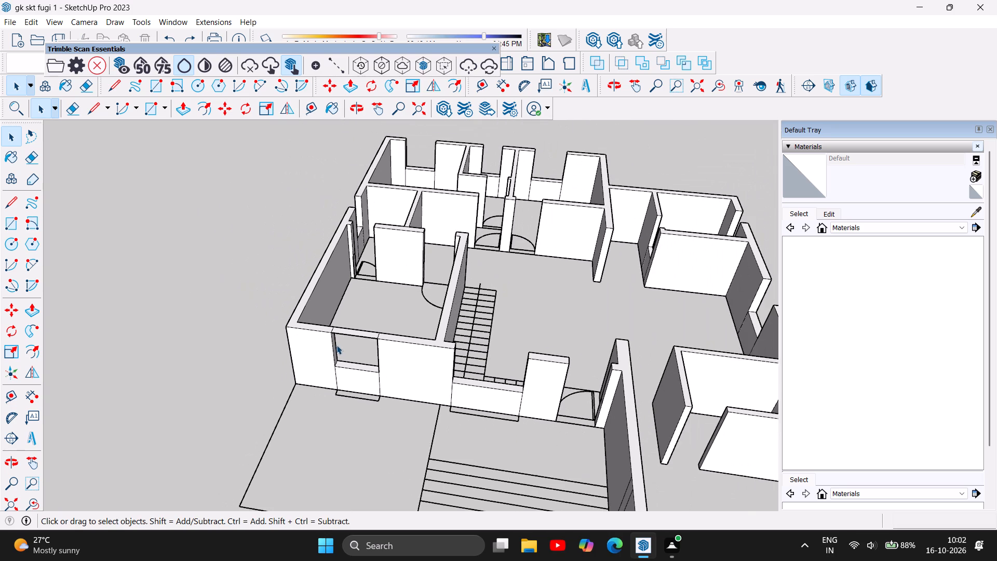
{"action": "scroll", "coordinate": [571, 362], "scroll_direction": "up", "scroll_amount": 5}
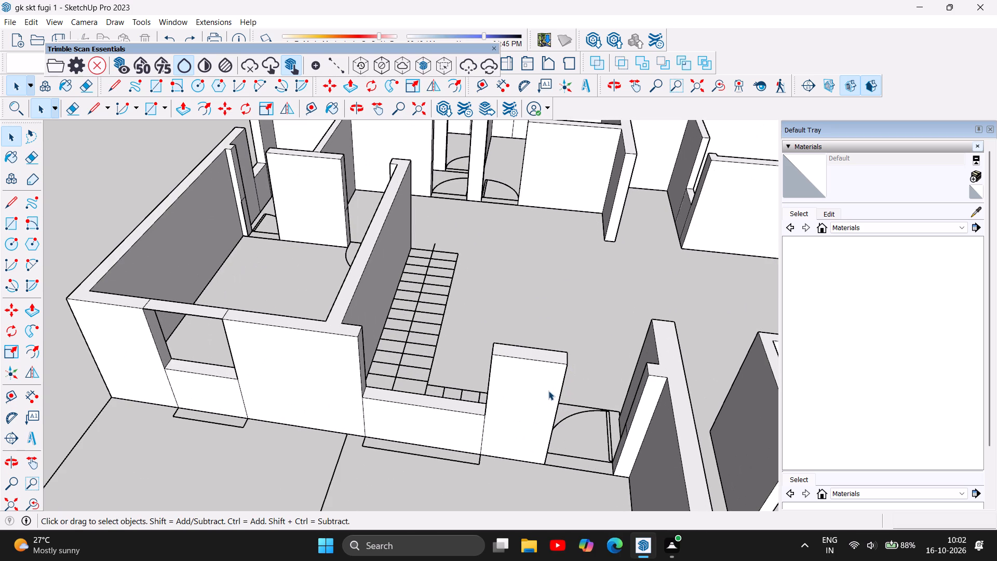
{"action": "scroll", "coordinate": [548, 391], "scroll_direction": "up", "scroll_amount": 1}
{"action": "scroll", "coordinate": [464, 355], "scroll_direction": "down", "scroll_amount": 2}
{"action": "scroll", "coordinate": [452, 378], "scroll_direction": "up", "scroll_amount": 2}
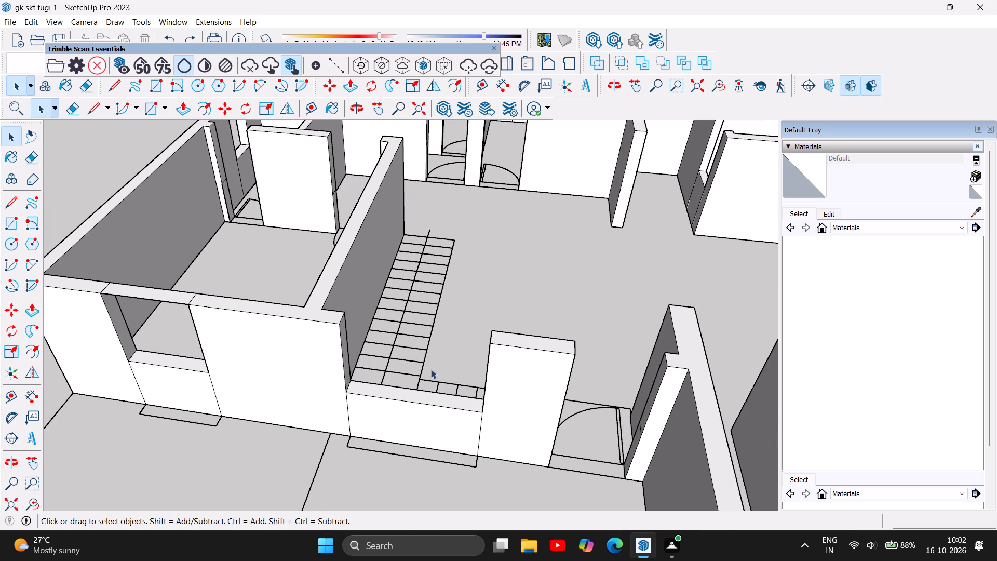
{"action": "left_click", "coordinate": [159, 85]}
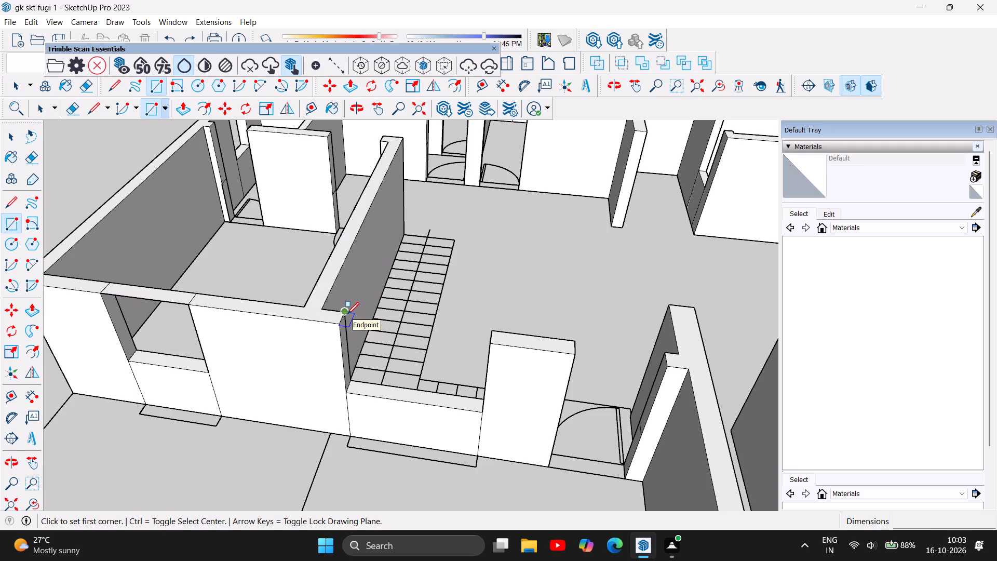
{"action": "left_click", "coordinate": [99, 102]}
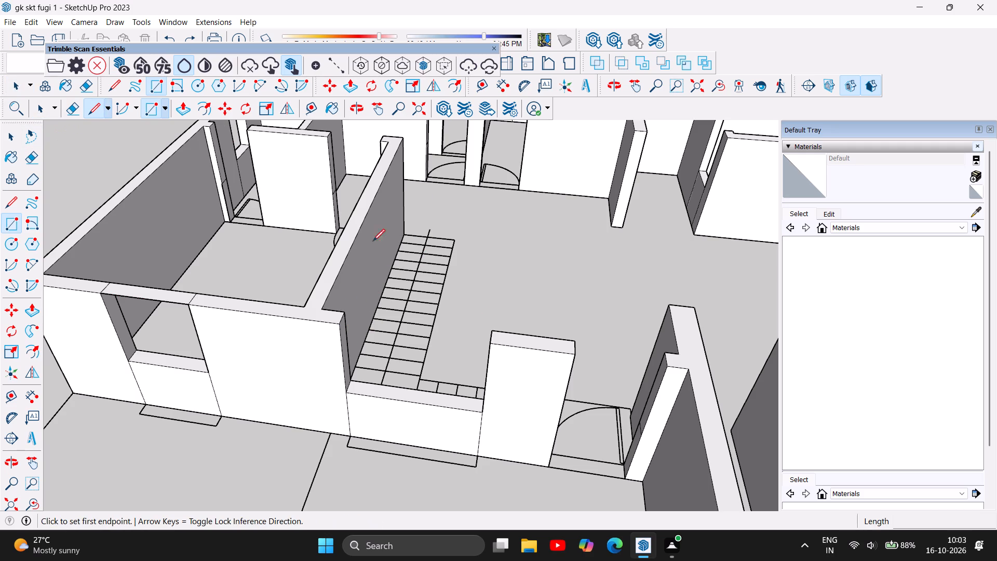
{"action": "left_click", "coordinate": [345, 312]}
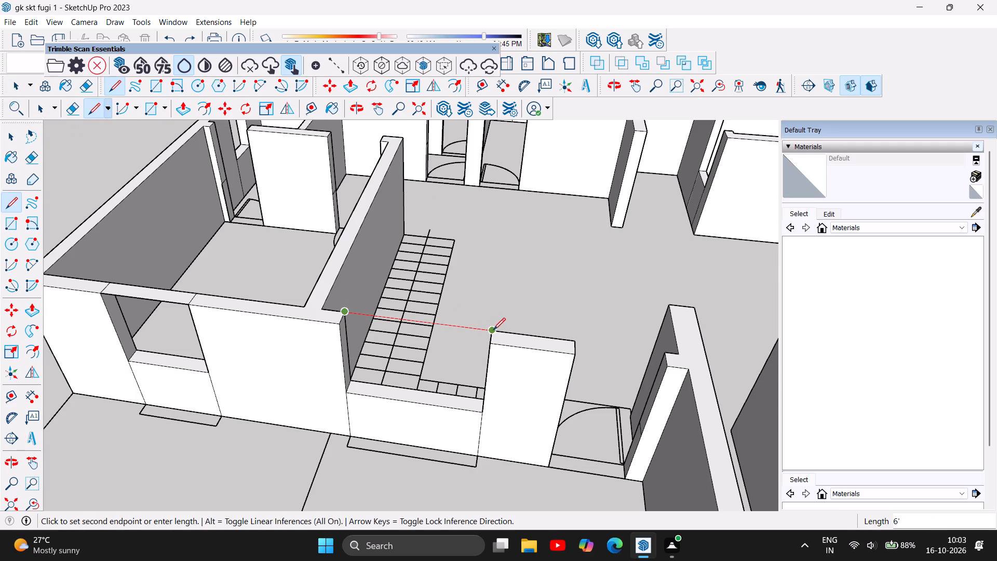
{"action": "left_click", "coordinate": [493, 330]}
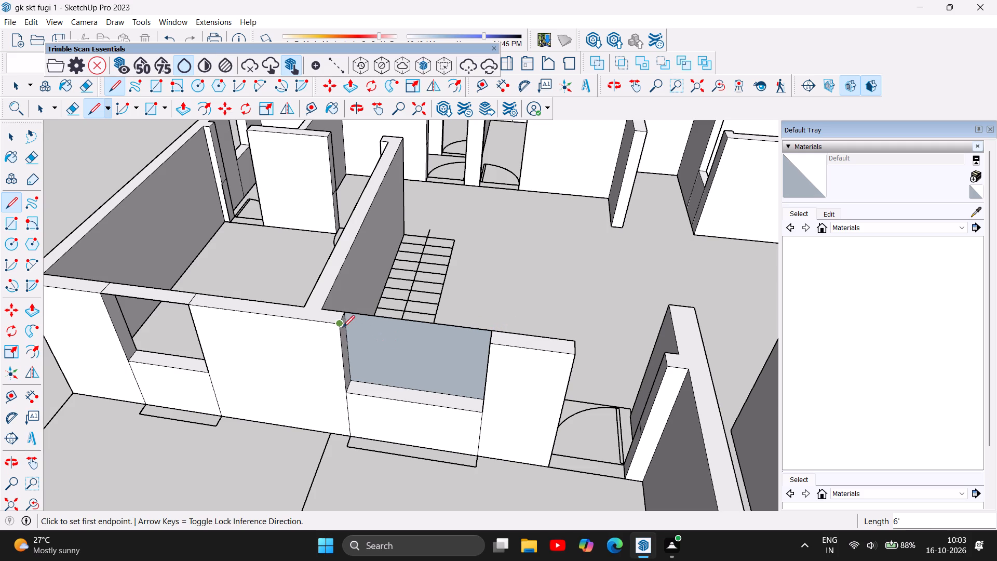
{"action": "left_click", "coordinate": [336, 326]}
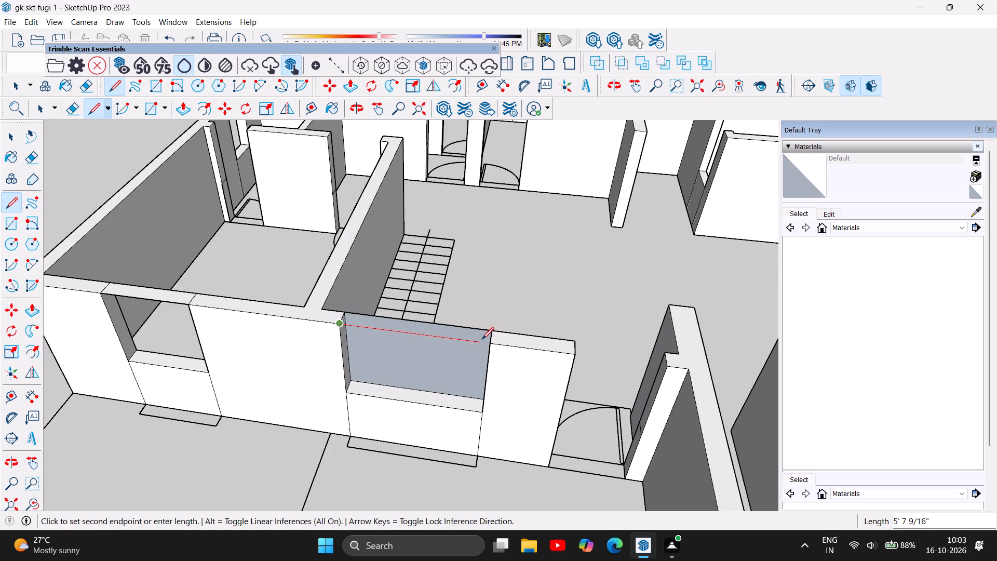
{"action": "left_click", "coordinate": [488, 342]}
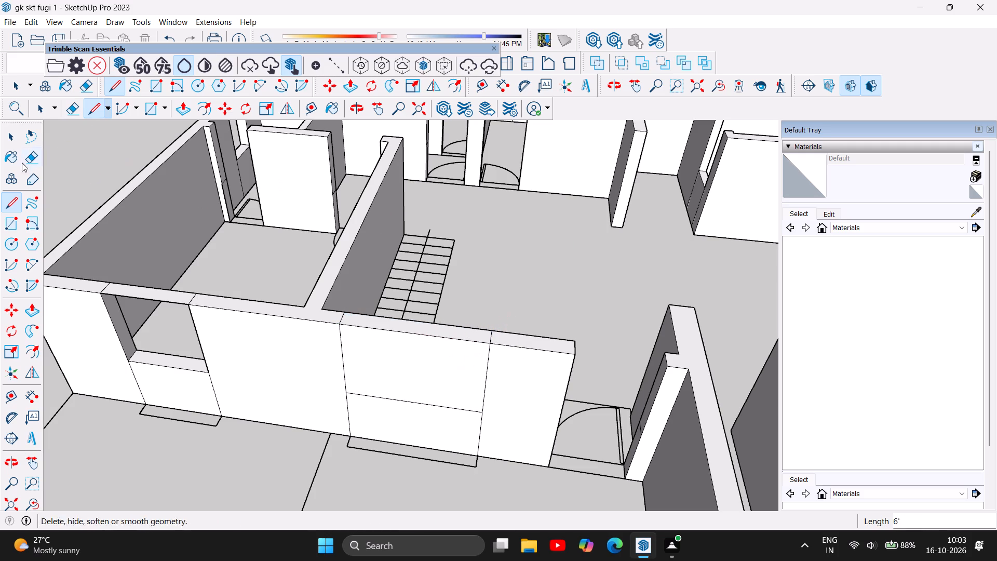
Delete the outer and inner vertical faces closing the staircase window opening beneath the wall-top bridge.
{"action": "left_click", "coordinate": [17, 143]}
{"action": "left_click", "coordinate": [390, 369]}
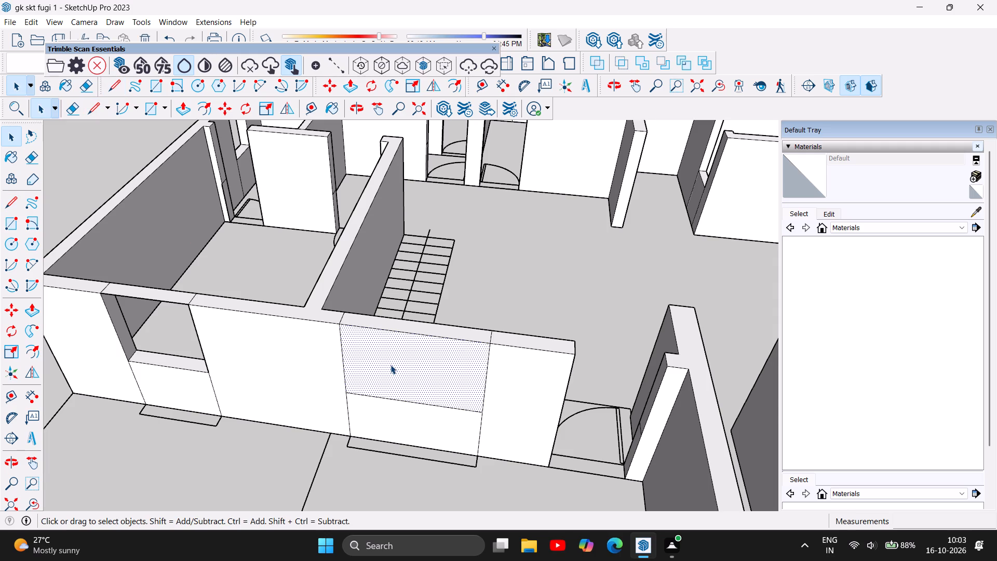
{"action": "key", "text": "Delete"}
{"action": "left_click", "coordinate": [413, 361]}
{"action": "key", "text": "Delete"}
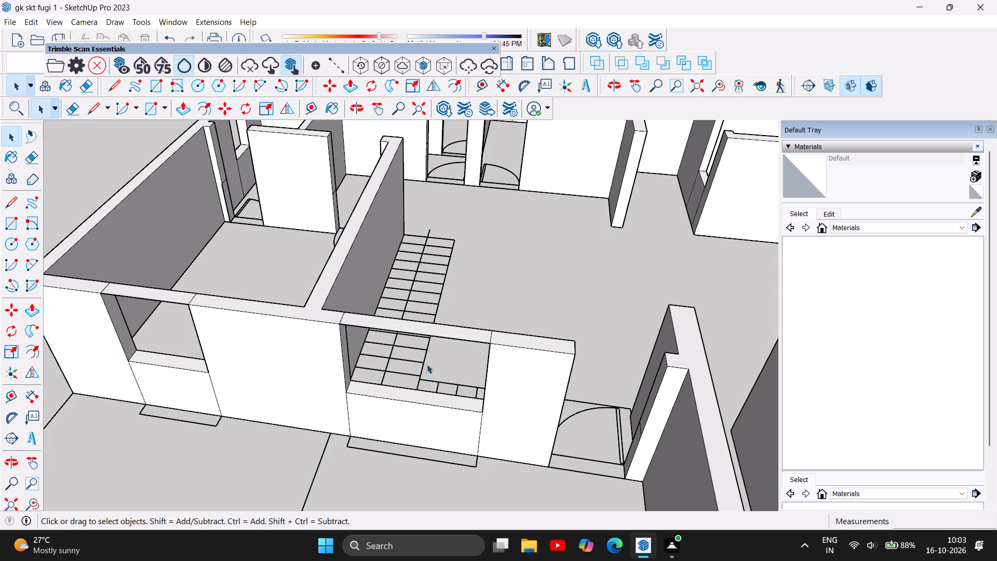
Examine the two bridged front windows and the whole house model for window openings that still need bridging.
{"action": "scroll", "coordinate": [457, 395], "scroll_direction": "down", "scroll_amount": 3}
{"action": "scroll", "coordinate": [461, 371], "scroll_direction": "up", "scroll_amount": 9}
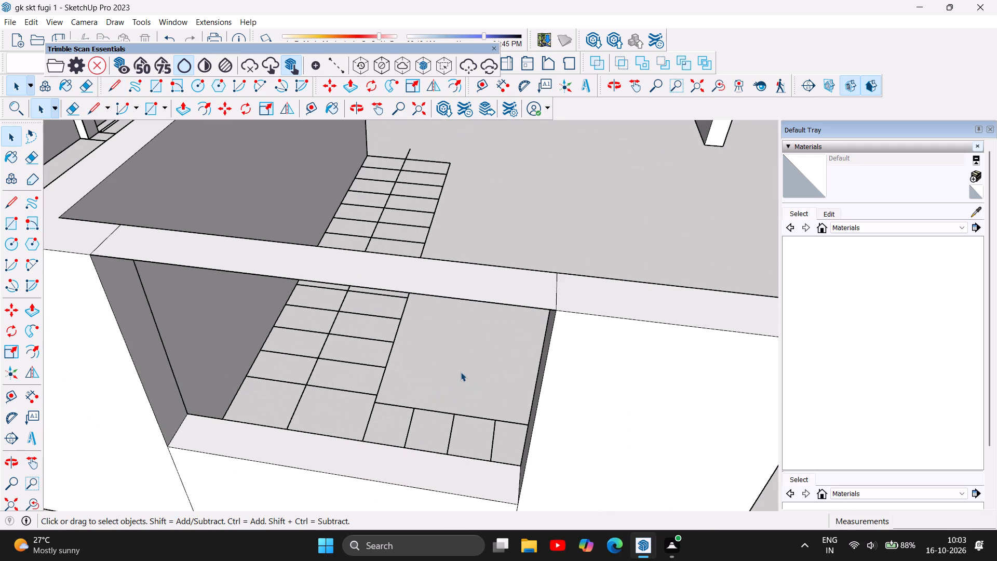
{"action": "scroll", "coordinate": [461, 372], "scroll_direction": "down", "scroll_amount": 9}
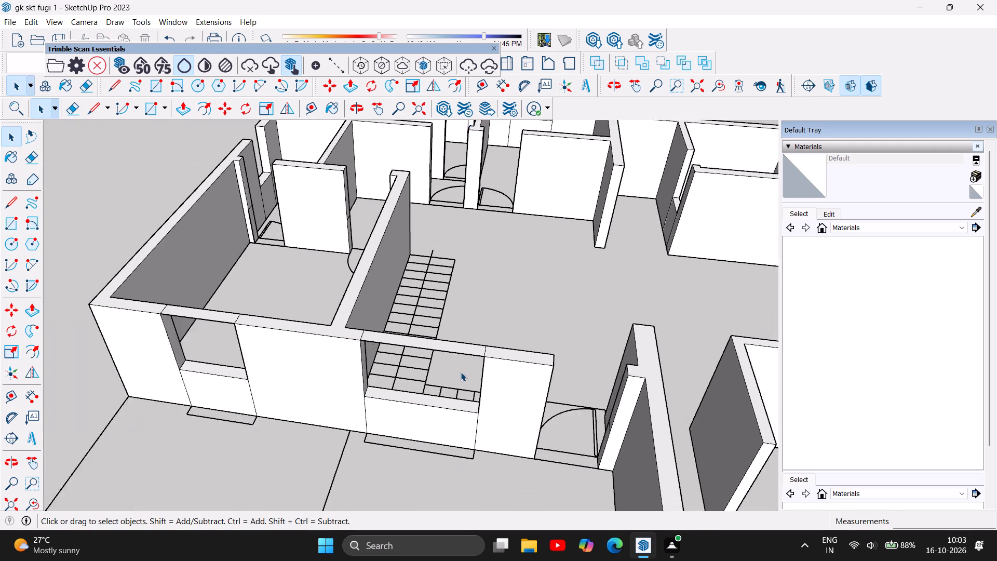
{"action": "scroll", "coordinate": [461, 372], "scroll_direction": "down", "scroll_amount": 1}
{"action": "scroll", "coordinate": [181, 367], "scroll_direction": "up", "scroll_amount": 2}
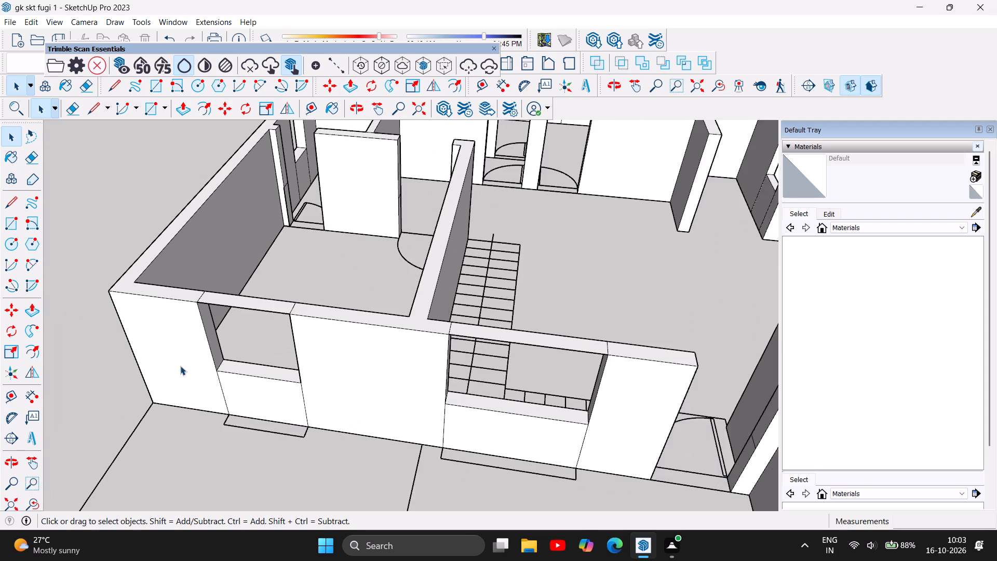
{"action": "scroll", "coordinate": [180, 366], "scroll_direction": "up", "scroll_amount": 3}
{"action": "scroll", "coordinate": [207, 355], "scroll_direction": "down", "scroll_amount": 5}
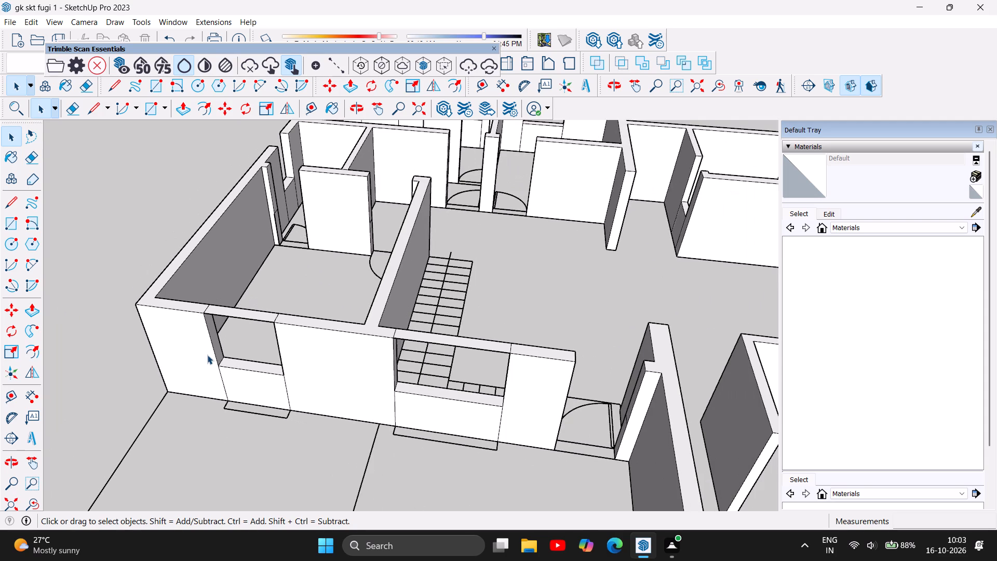
{"action": "scroll", "coordinate": [207, 355], "scroll_direction": "down", "scroll_amount": 6}
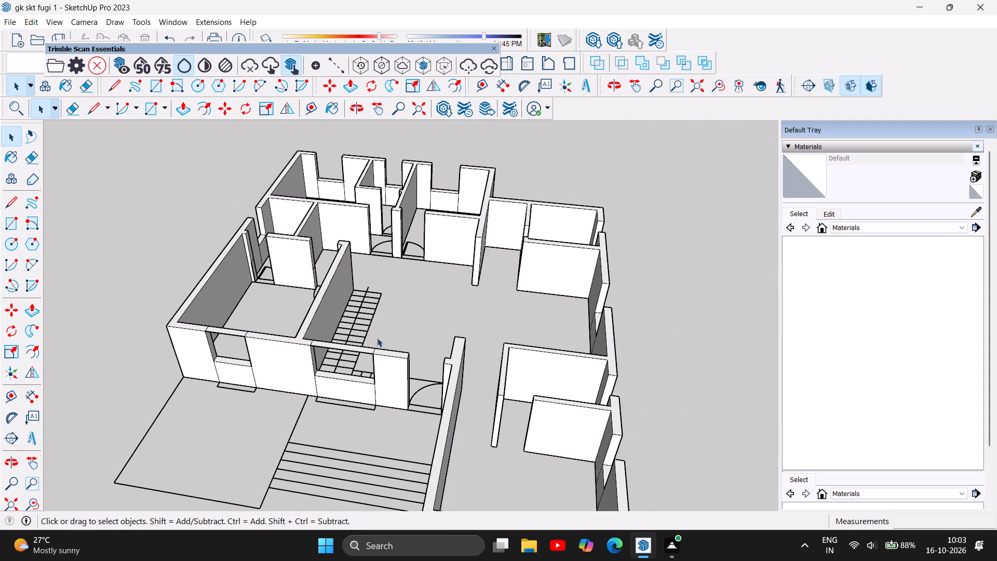
{"action": "scroll", "coordinate": [392, 319], "scroll_direction": "down", "scroll_amount": 4}
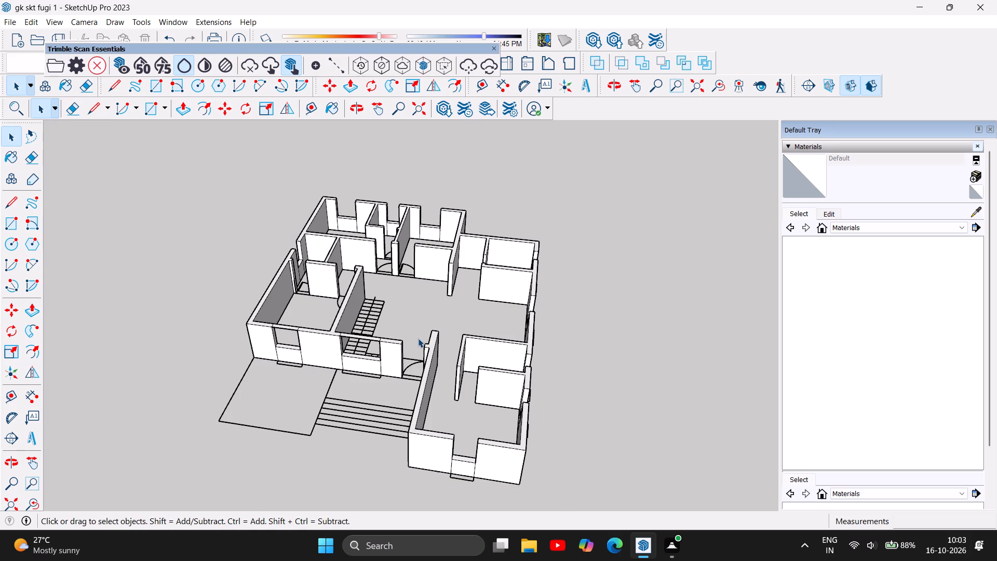
Draw two 3' lines across the projecting front room's window opening, joining the outer and inner wall-top edges on both sides.
{"action": "scroll", "coordinate": [418, 338], "scroll_direction": "down", "scroll_amount": 4}
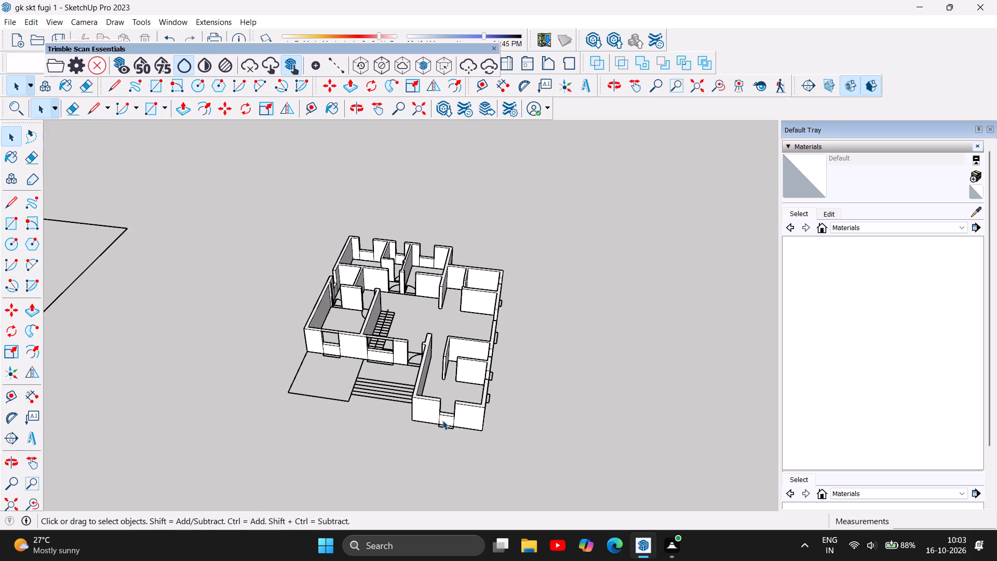
{"action": "scroll", "coordinate": [399, 411], "scroll_direction": "up", "scroll_amount": 6}
{"action": "scroll", "coordinate": [507, 430], "scroll_direction": "up", "scroll_amount": 7}
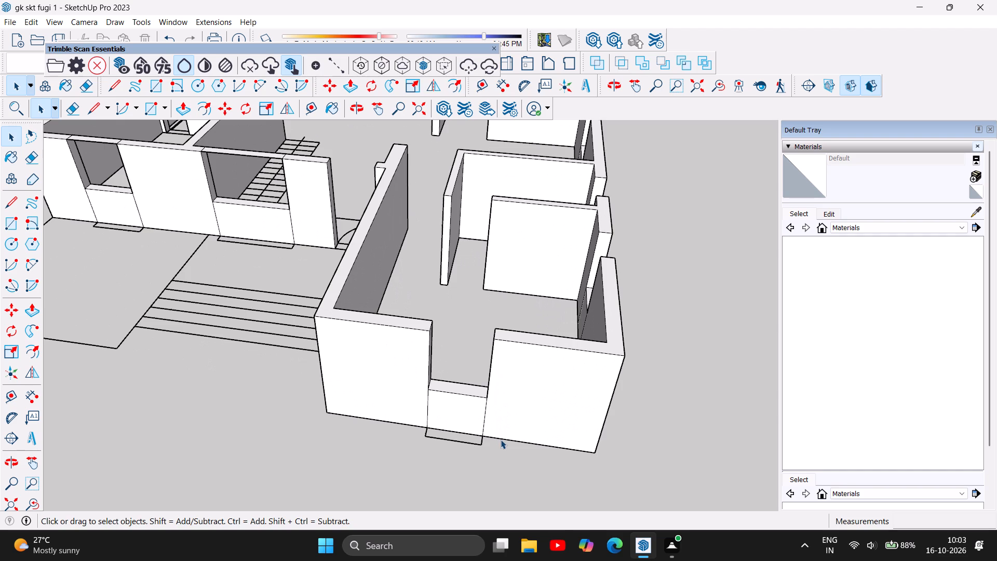
{"action": "scroll", "coordinate": [496, 437], "scroll_direction": "up", "scroll_amount": 1}
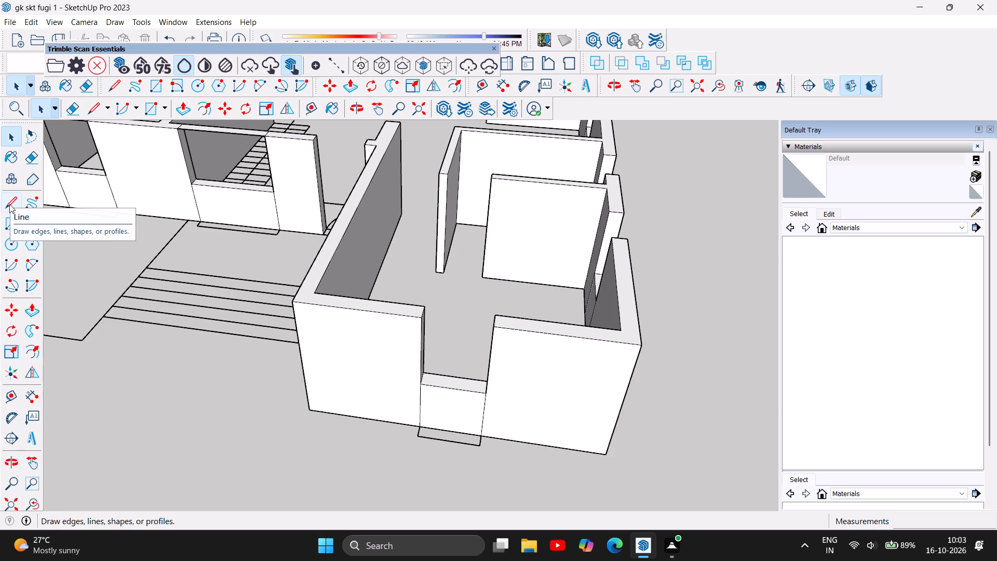
{"action": "left_click", "coordinate": [9, 204]}
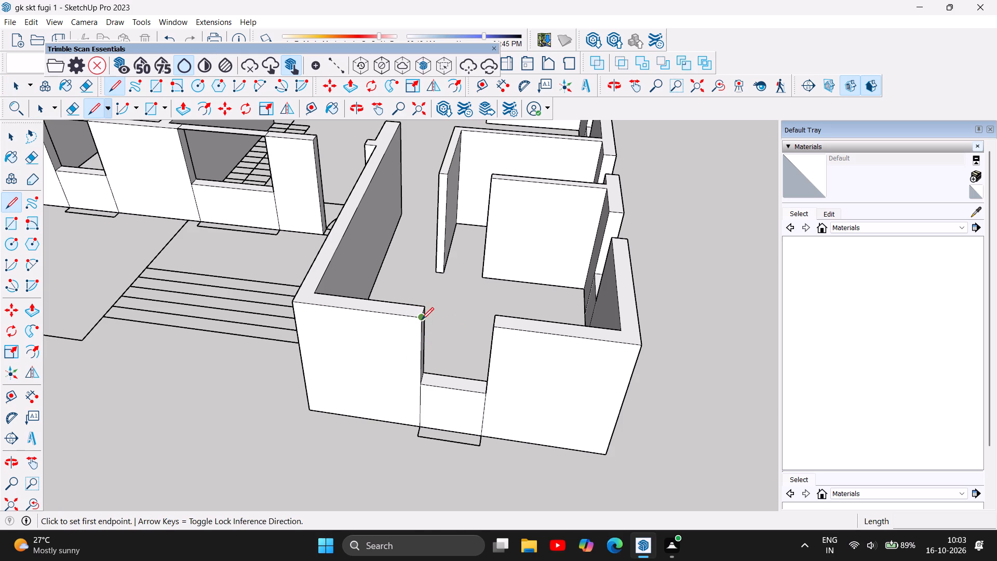
{"action": "left_click", "coordinate": [422, 319]}
{"action": "left_click", "coordinate": [493, 331]}
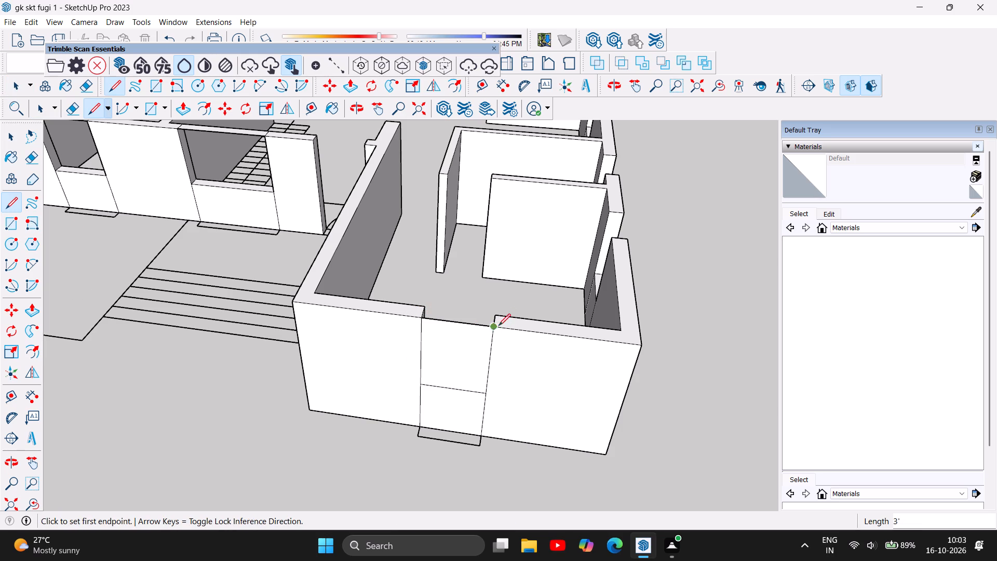
{"action": "left_click", "coordinate": [425, 304]}
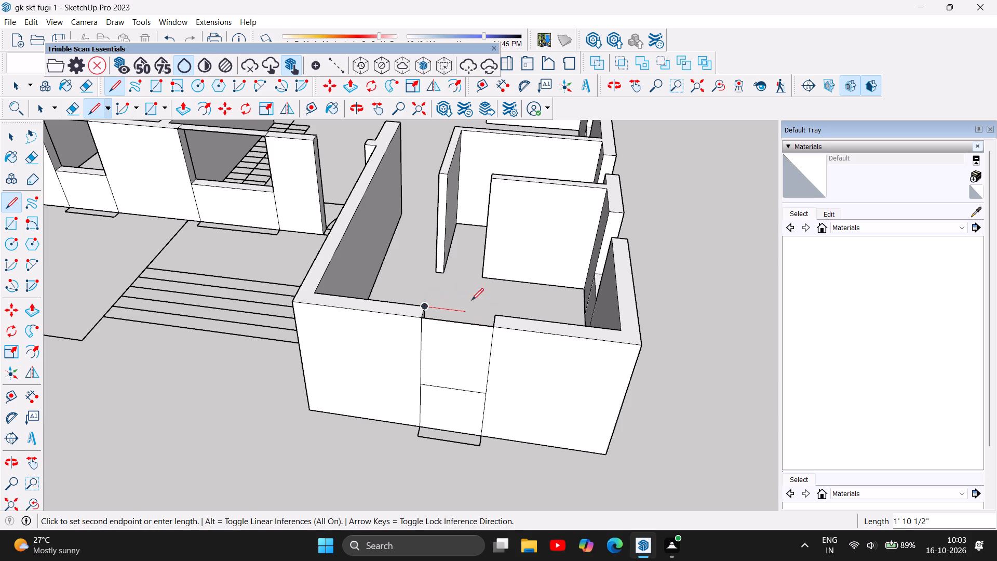
{"action": "left_click", "coordinate": [495, 315]}
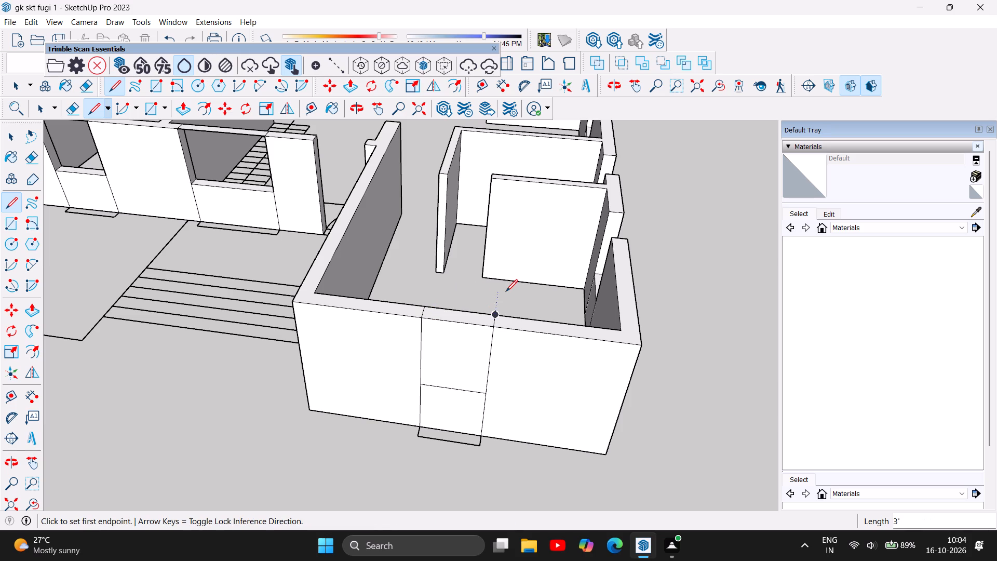
{"action": "key", "text": "Escape"}
Delete the outer and inner vertical faces closing the projecting front room's window opening beneath the wall-top bridge.
{"action": "left_click", "coordinate": [13, 136]}
{"action": "left_click", "coordinate": [468, 366]}
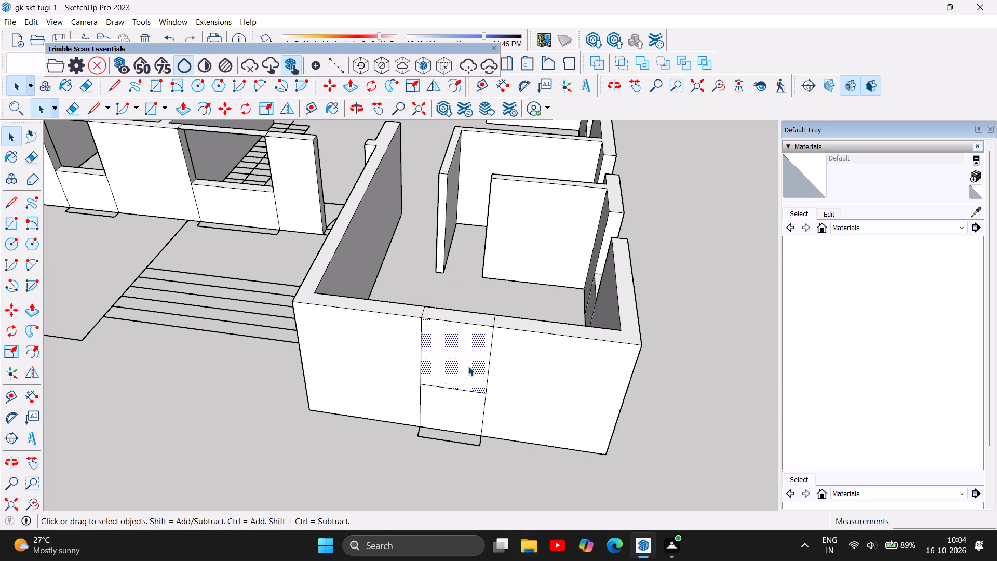
{"action": "key", "text": "Delete"}
{"action": "left_click", "coordinate": [471, 355]}
{"action": "key", "text": "Delete"}
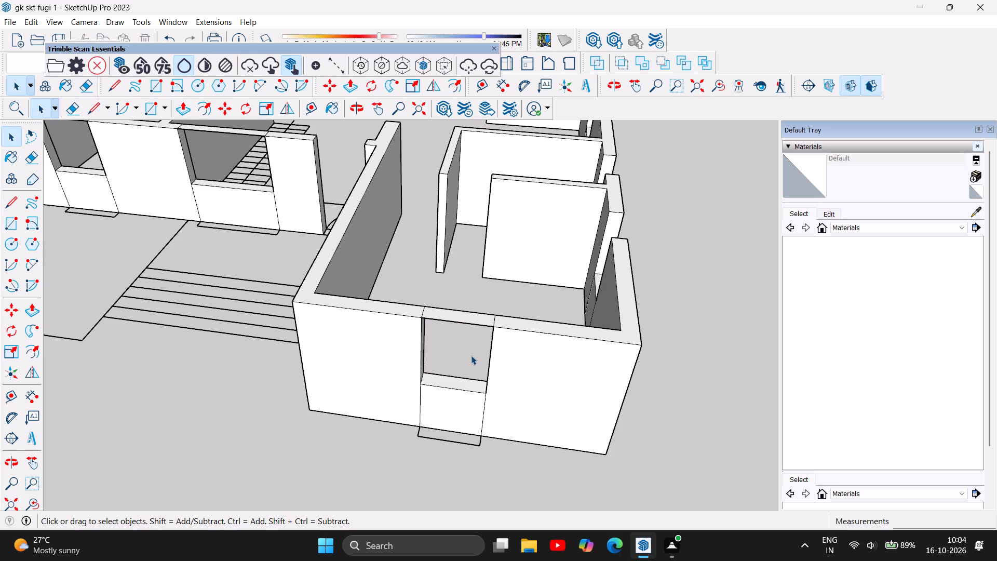
Examine the house from the front and around the long side wall for window openings that still need bridging.
{"action": "scroll", "coordinate": [378, 437], "scroll_direction": "down", "scroll_amount": 4}
{"action": "scroll", "coordinate": [582, 462], "scroll_direction": "down", "scroll_amount": 6}
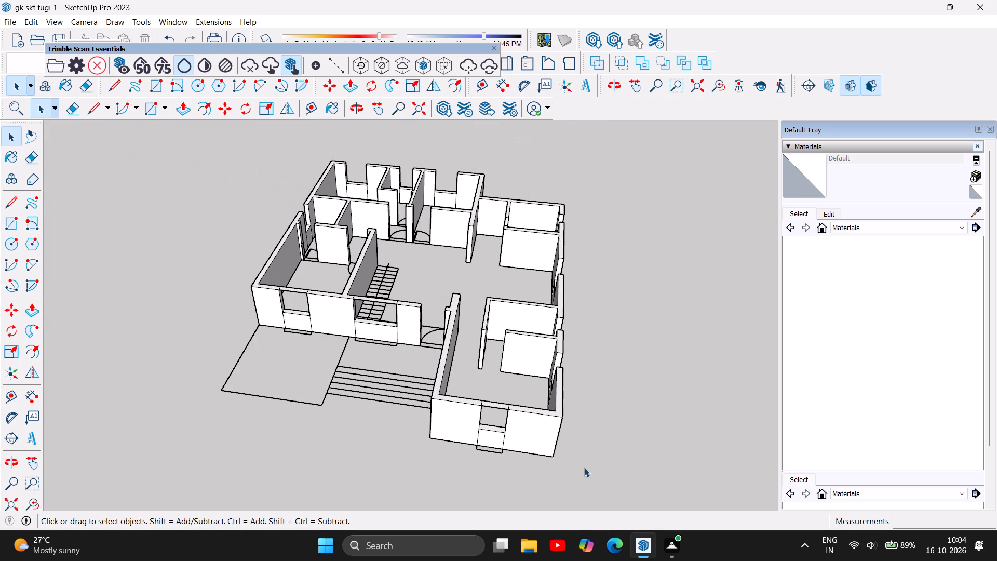
{"action": "scroll", "coordinate": [651, 421], "scroll_direction": "up", "scroll_amount": 4}
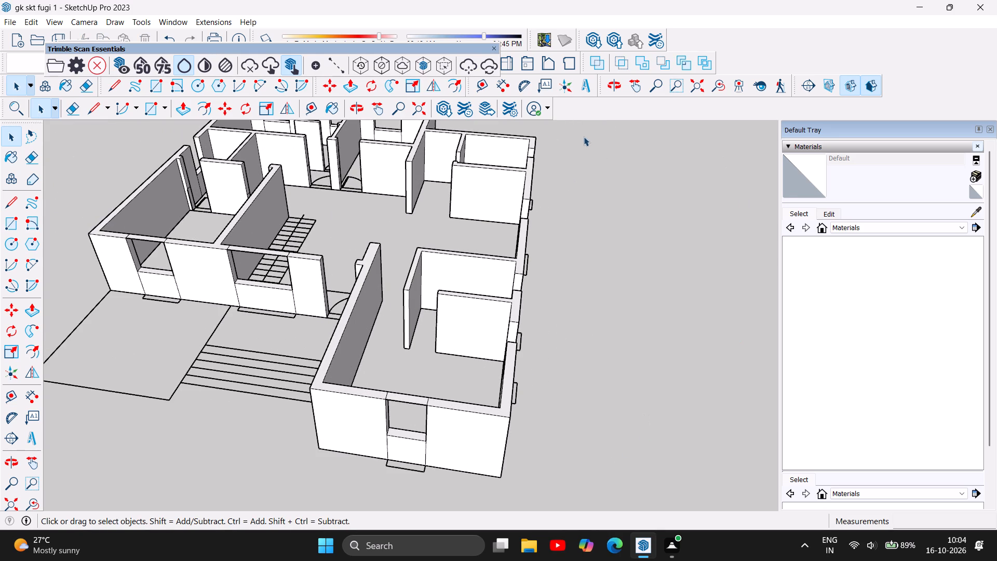
{"action": "scroll", "coordinate": [570, 398], "scroll_direction": "down", "scroll_amount": 6}
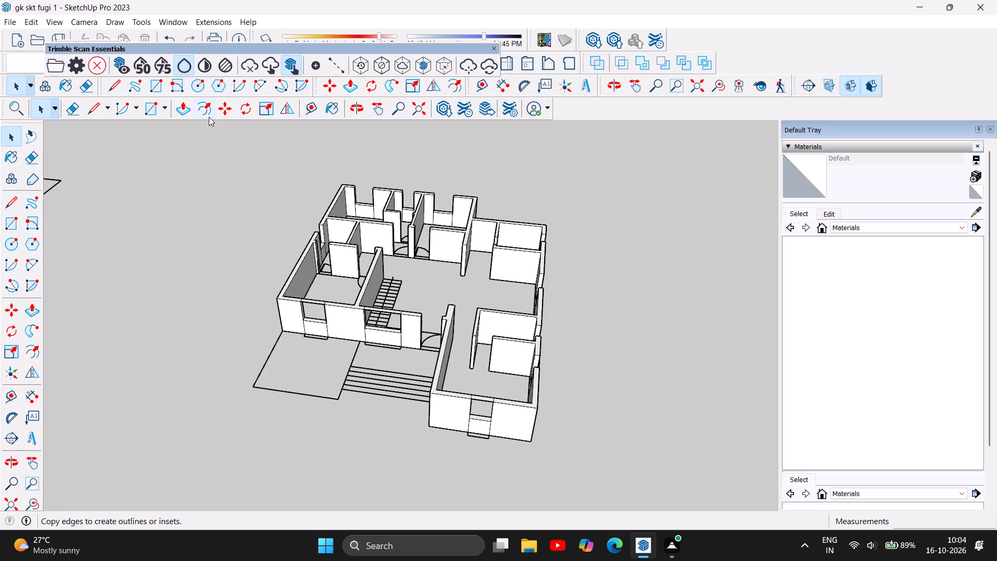
{"action": "left_click", "coordinate": [357, 112]}
{"action": "left_click_drag", "start_coordinate": [605, 330], "coordinate": [190, 192]}
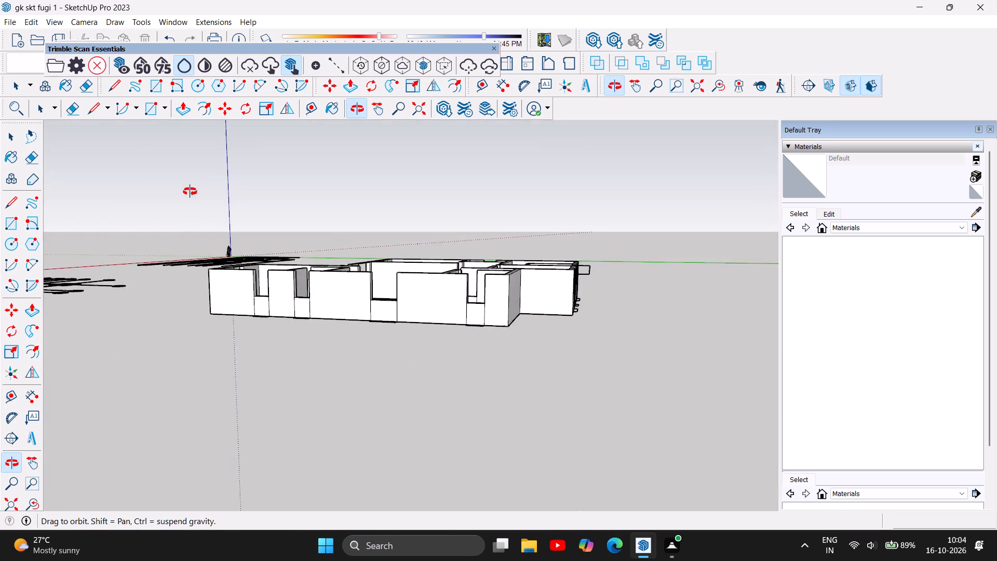
{"action": "left_click_drag", "start_coordinate": [190, 192], "coordinate": [635, 268]}
{"action": "left_click_drag", "start_coordinate": [632, 346], "coordinate": [410, 320]}
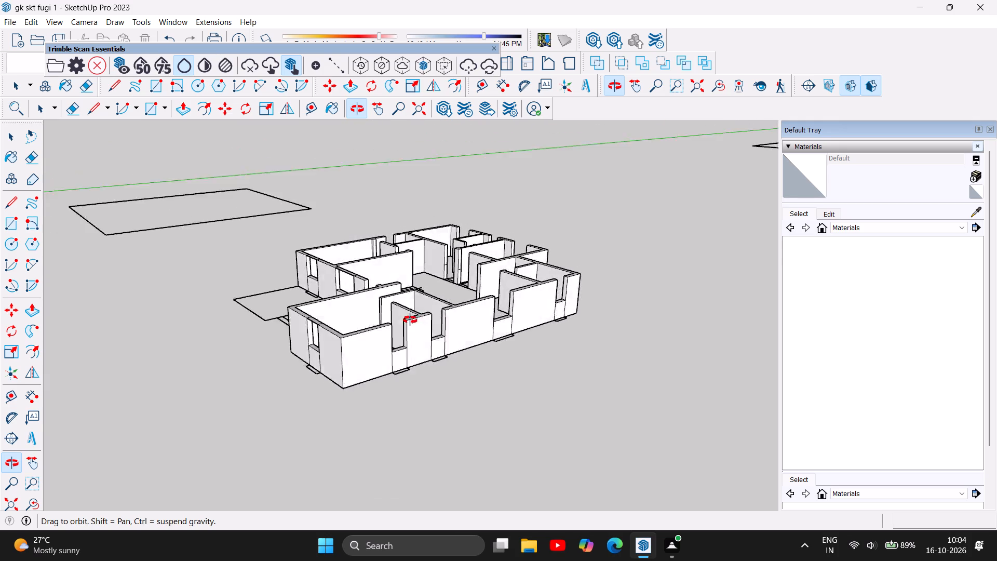
{"action": "left_click_drag", "start_coordinate": [410, 320], "coordinate": [285, 316]}
{"action": "scroll", "coordinate": [305, 300], "scroll_direction": "up", "scroll_amount": 5}
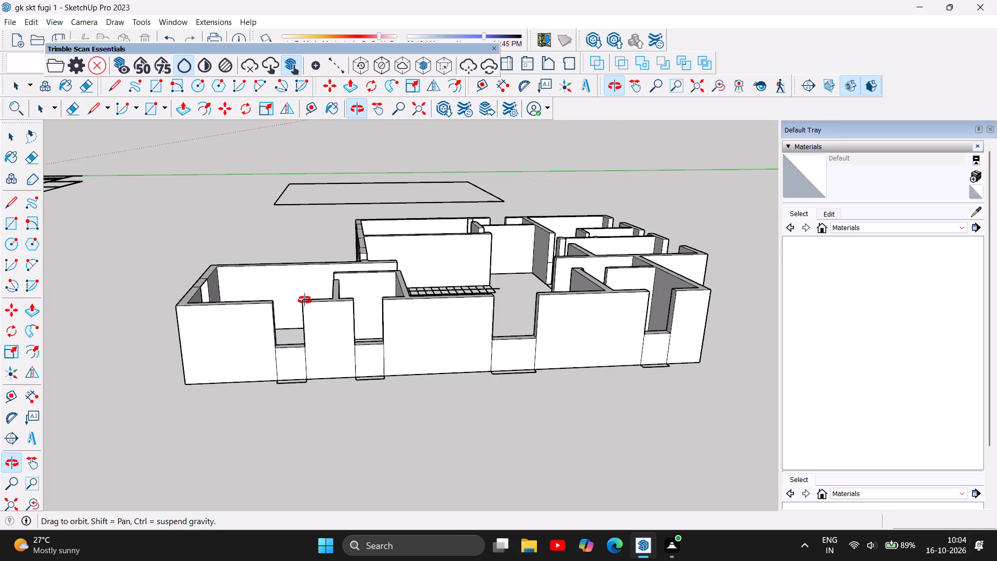
Delete the two stray vertical seam edges on the projecting room's outer wall beside the entrance steps.
{"action": "left_click_drag", "start_coordinate": [137, 389], "coordinate": [536, 362]}
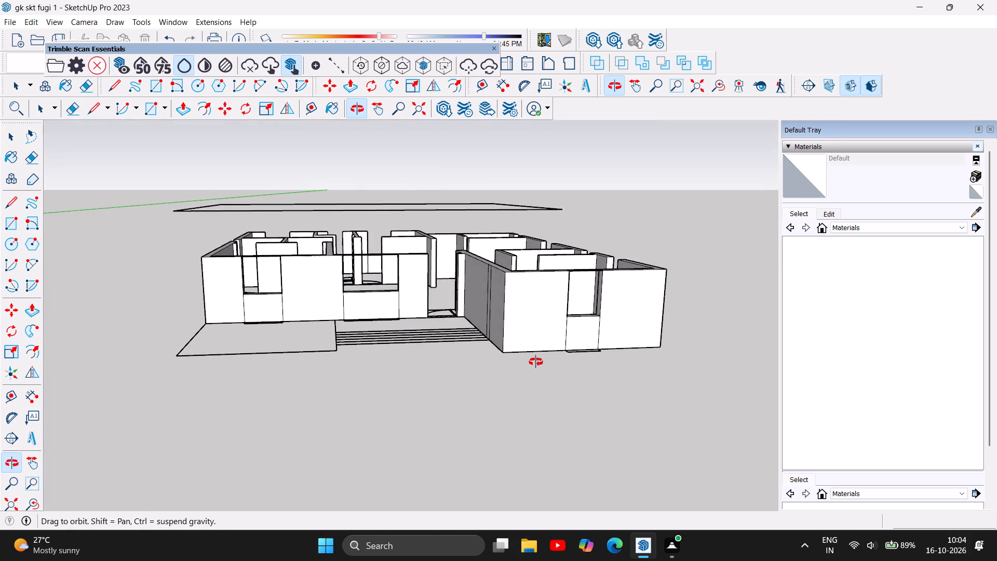
{"action": "left_click_drag", "start_coordinate": [536, 362], "coordinate": [577, 473]}
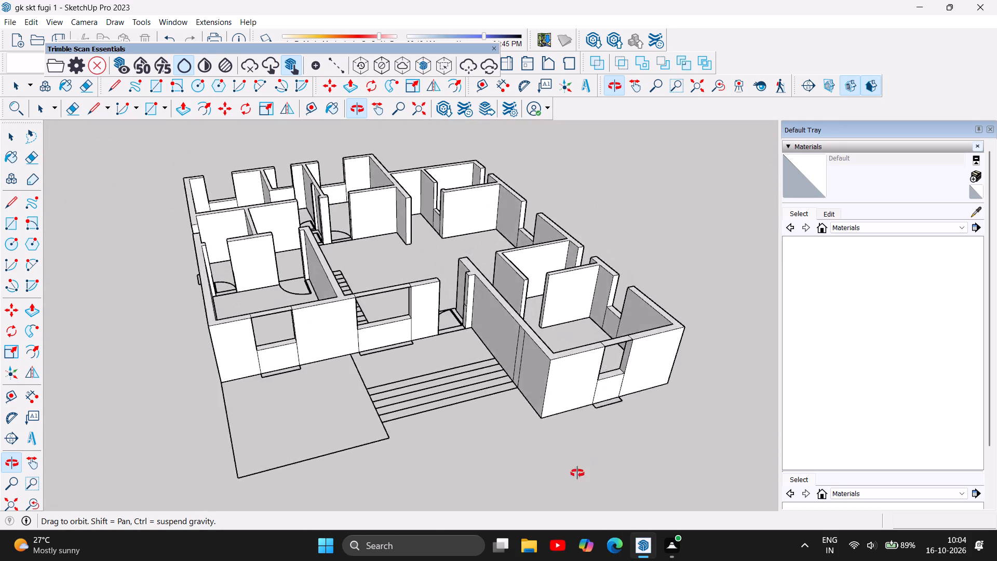
{"action": "left_click_drag", "start_coordinate": [577, 473], "coordinate": [615, 456]}
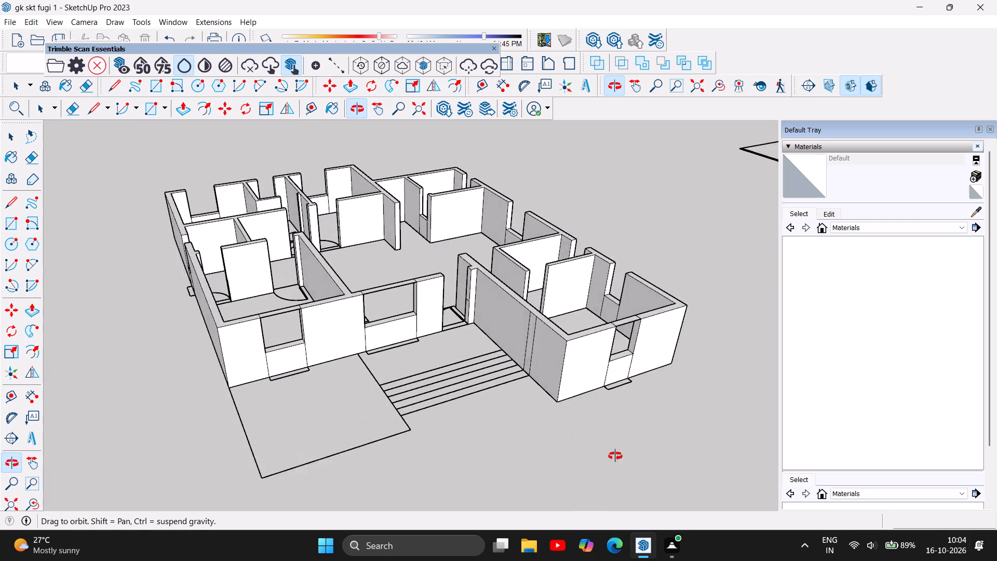
{"action": "left_click_drag", "start_coordinate": [615, 456], "coordinate": [641, 454]}
{"action": "scroll", "coordinate": [537, 341], "scroll_direction": "up", "scroll_amount": 6}
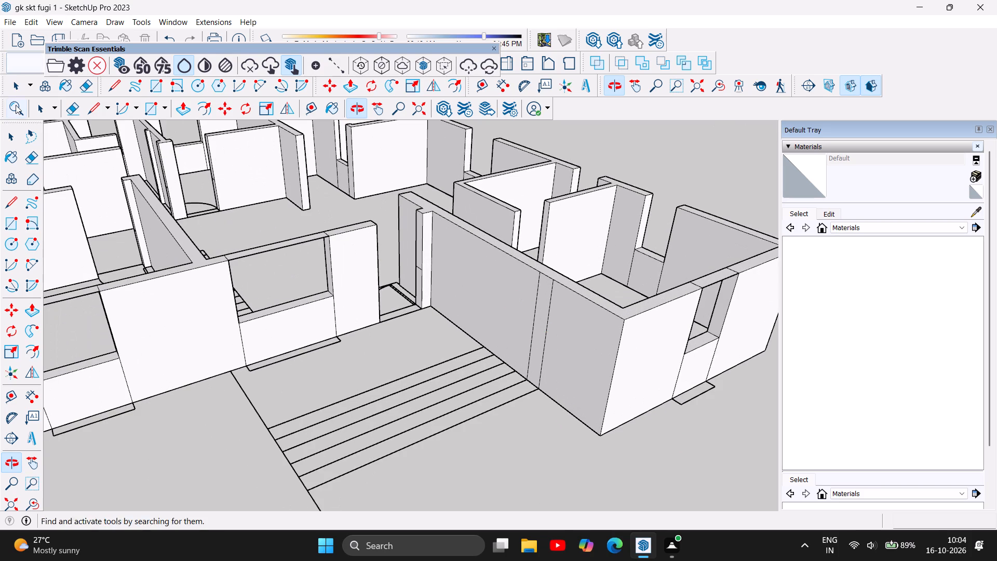
{"action": "left_click", "coordinate": [8, 137]}
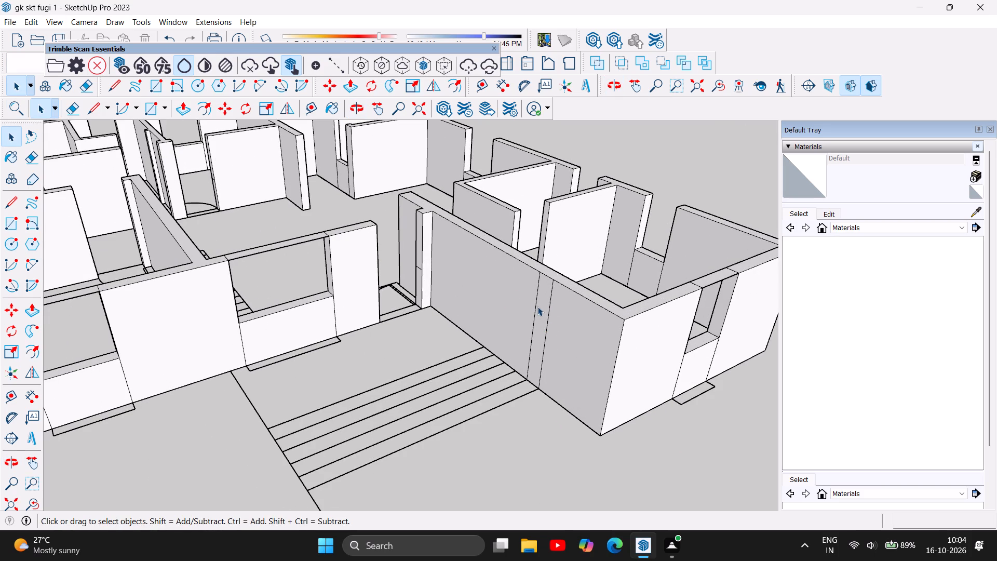
{"action": "left_click", "coordinate": [537, 309]}
{"action": "key", "text": "Delete"}
{"action": "left_click", "coordinate": [548, 311]}
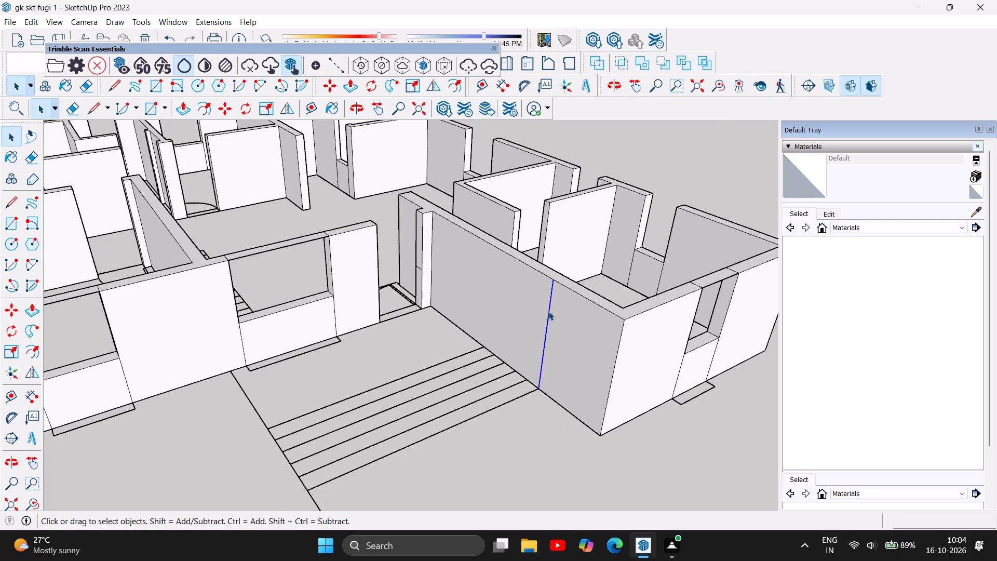
{"action": "key", "text": "Delete"}
Delete the two vertical seam edges below the sill of the projecting front room's window on the outer face.
{"action": "scroll", "coordinate": [389, 310], "scroll_direction": "down", "scroll_amount": 6}
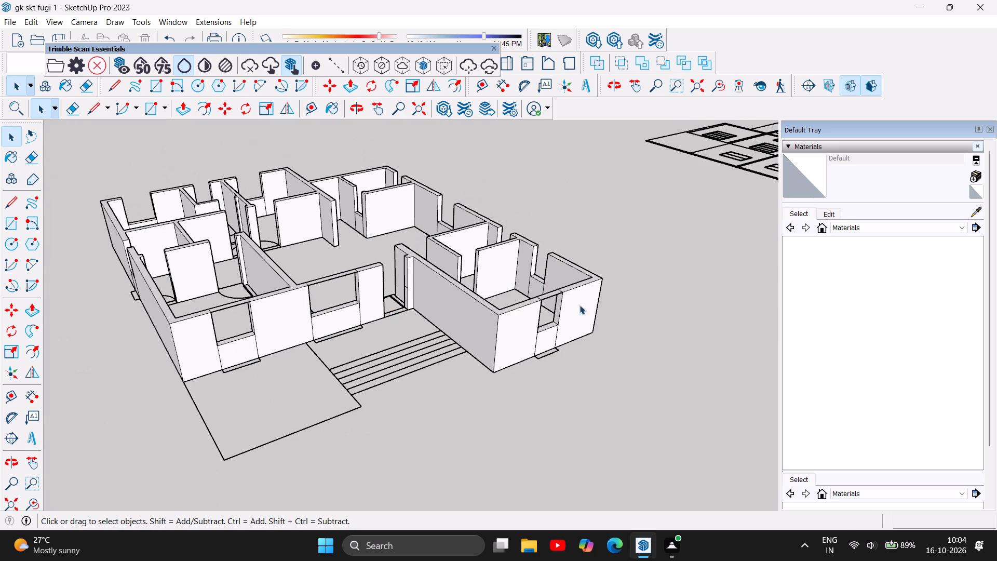
{"action": "scroll", "coordinate": [594, 322], "scroll_direction": "up", "scroll_amount": 10}
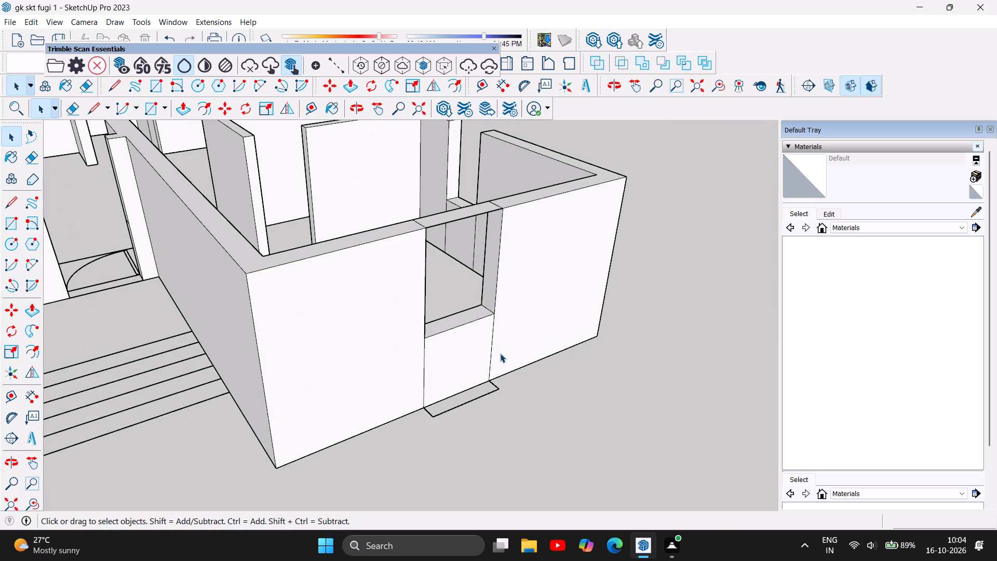
{"action": "left_click", "coordinate": [492, 347]}
{"action": "key", "text": "Delete"}
{"action": "left_click", "coordinate": [423, 353]}
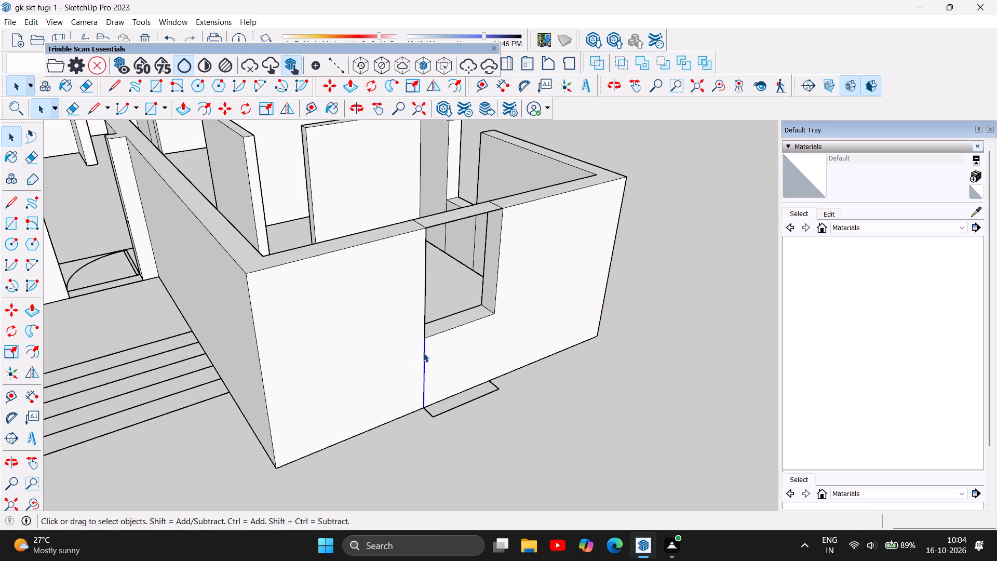
{"action": "key", "text": "Delete"}
Examine the whole house and its long side wall, where window openings still lack wall-top bridges.
{"action": "scroll", "coordinate": [402, 385], "scroll_direction": "down", "scroll_amount": 11}
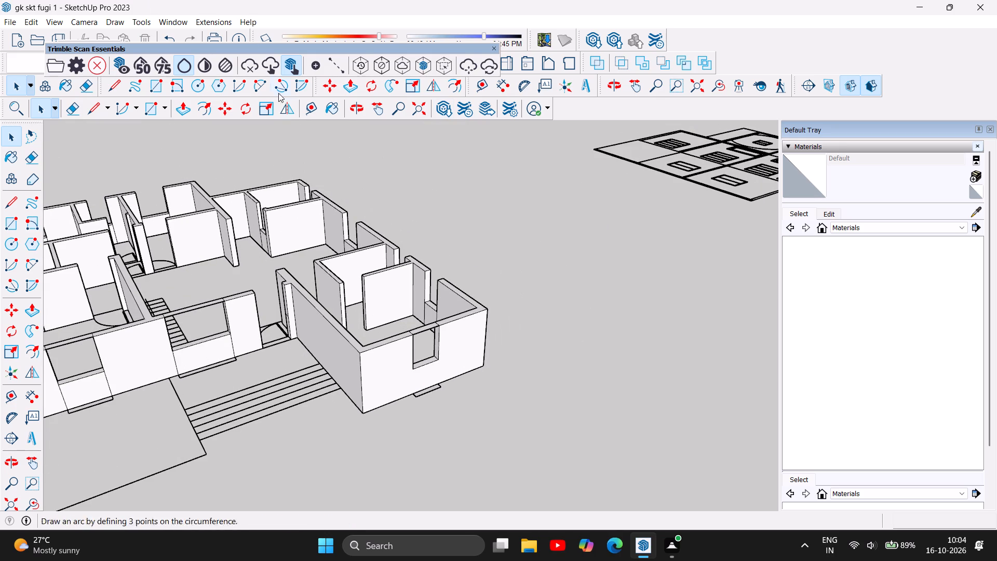
{"action": "scroll", "coordinate": [472, 360], "scroll_direction": "down", "scroll_amount": 5}
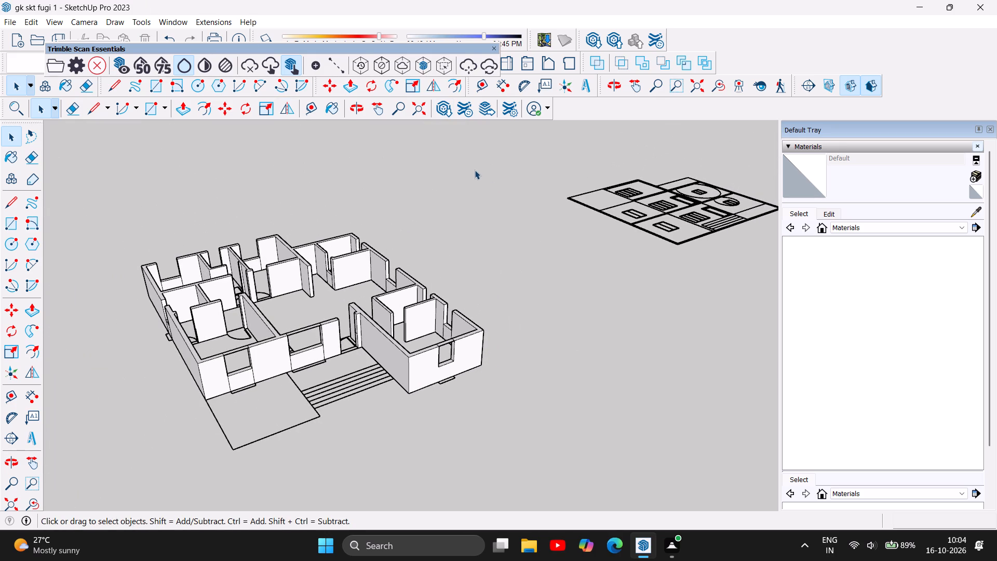
{"action": "left_click", "coordinate": [356, 106]}
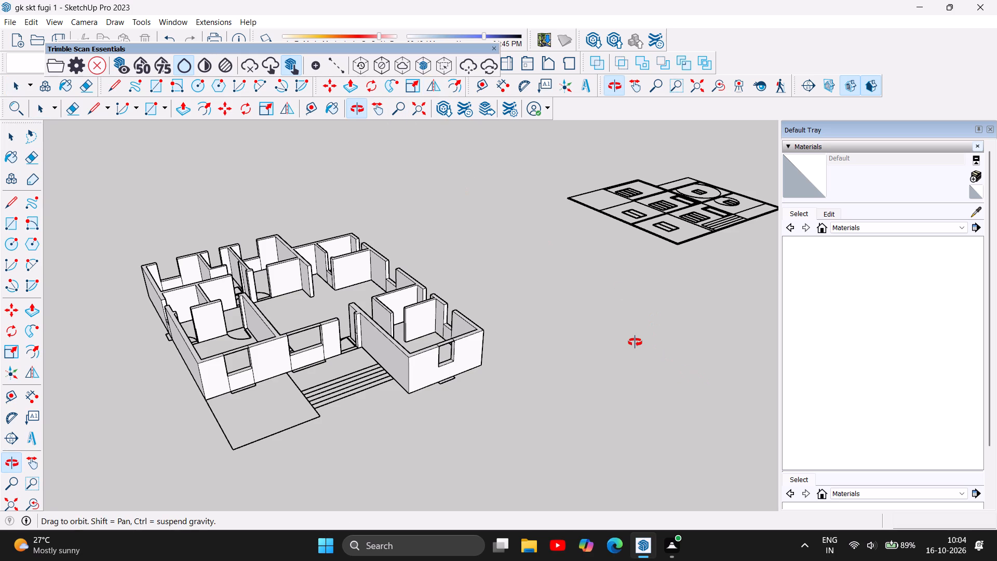
{"action": "left_click_drag", "start_coordinate": [575, 321], "coordinate": [441, 315]}
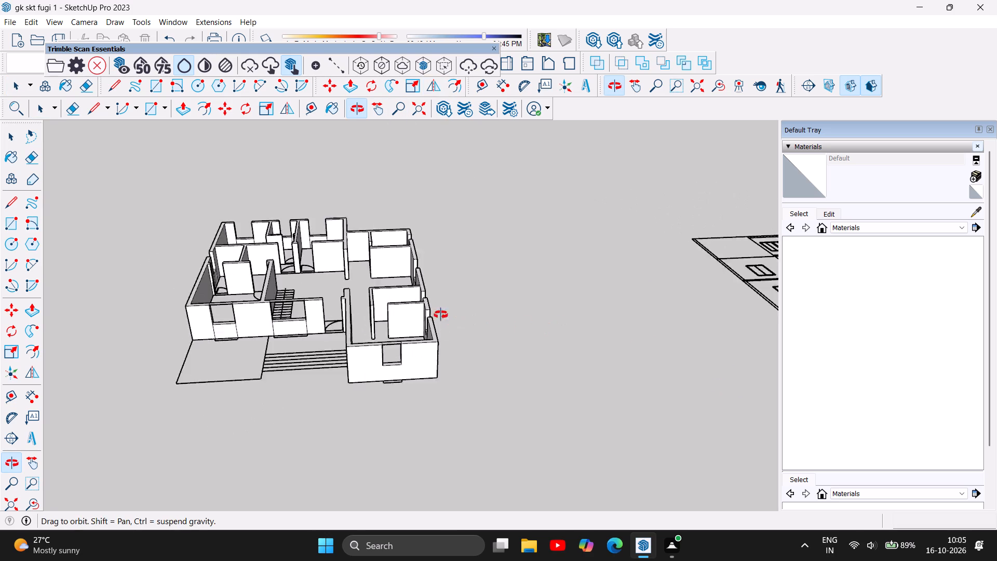
{"action": "left_click_drag", "start_coordinate": [441, 315], "coordinate": [415, 313]}
{"action": "left_click", "coordinate": [414, 313]}
{"action": "scroll", "coordinate": [393, 435], "scroll_direction": "down", "scroll_amount": 4}
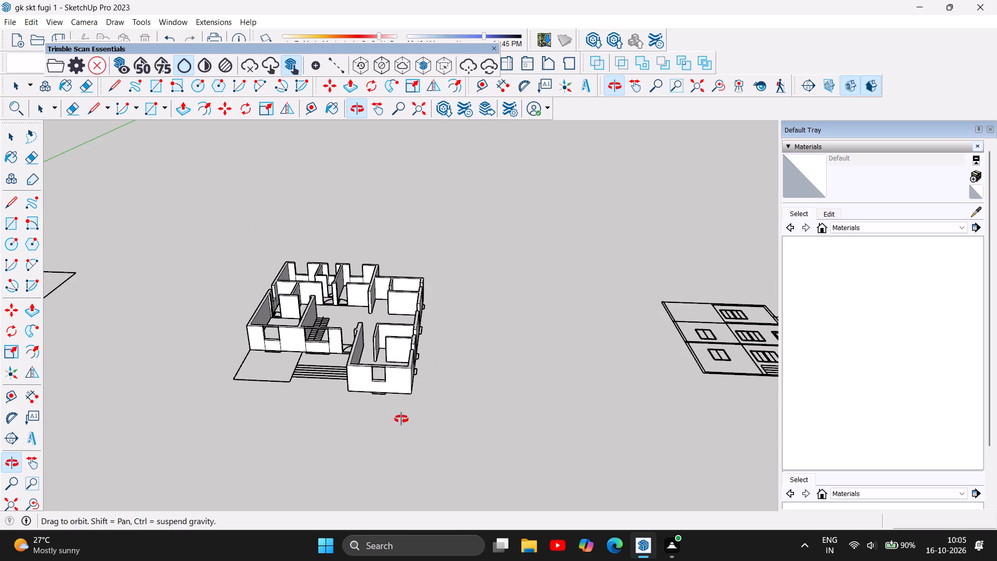
{"action": "left_click_drag", "start_coordinate": [475, 370], "coordinate": [460, 373]}
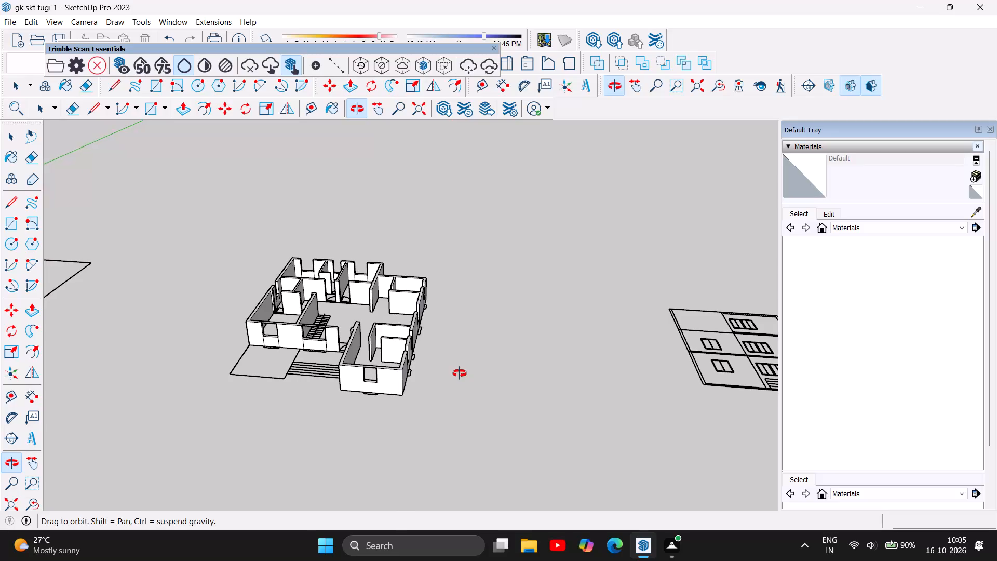
{"action": "left_click_drag", "start_coordinate": [460, 373], "coordinate": [249, 339]}
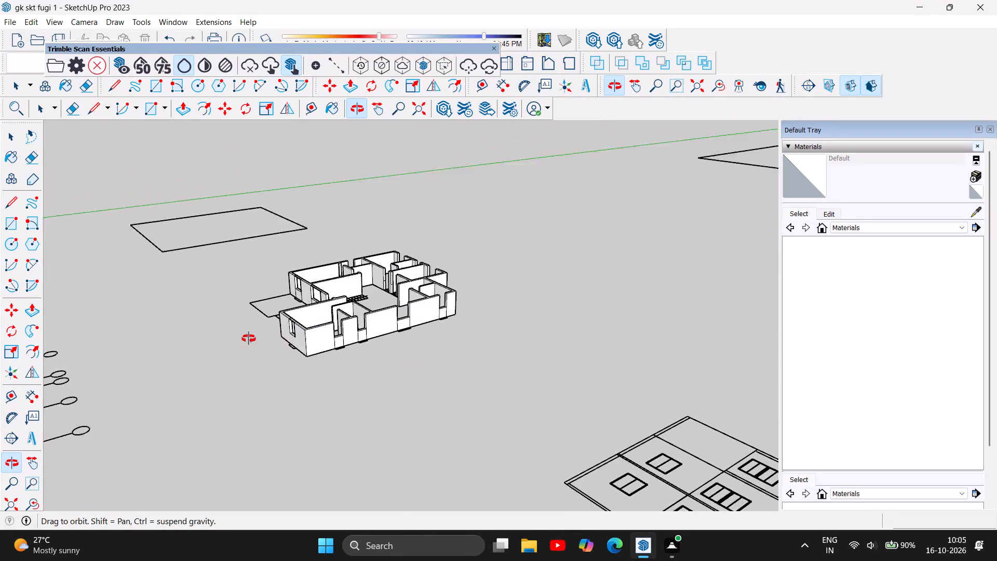
{"action": "left_click_drag", "start_coordinate": [249, 339], "coordinate": [237, 335]}
{"action": "left_click_drag", "start_coordinate": [482, 305], "coordinate": [459, 335]}
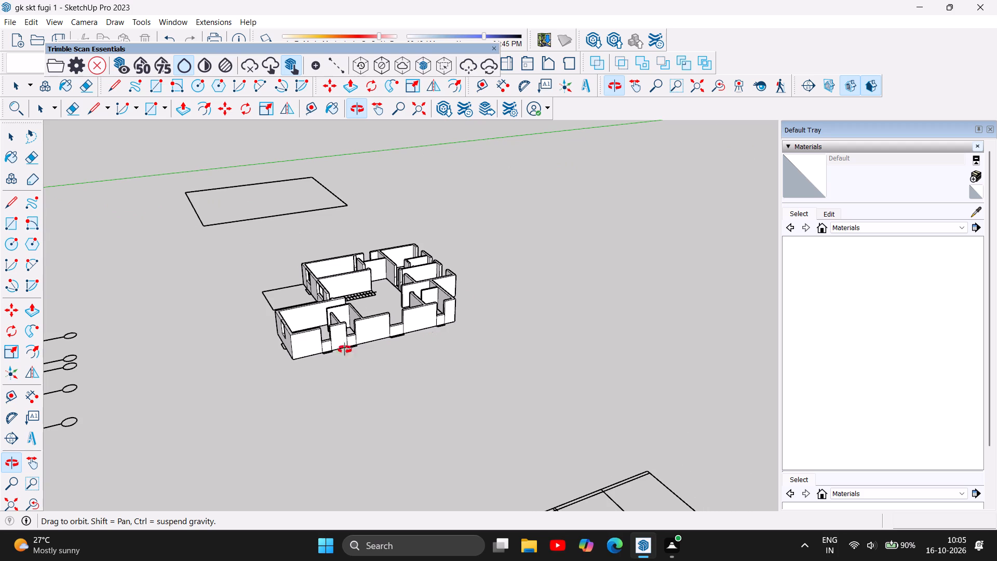
Examine the house's front walls, long side wall and rear for window openings still lacking a wall-top bridge and for remaining seam edges.
{"action": "scroll", "coordinate": [380, 362], "scroll_direction": "up", "scroll_amount": 3}
{"action": "left_click_drag", "start_coordinate": [197, 351], "coordinate": [367, 383]}
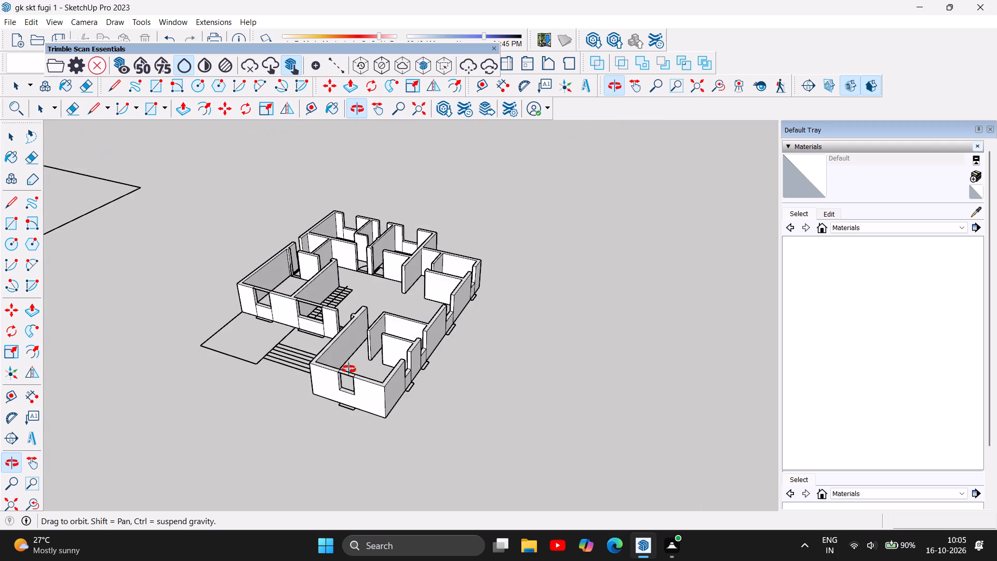
{"action": "left_click_drag", "start_coordinate": [212, 366], "coordinate": [287, 379]}
{"action": "left_click_drag", "start_coordinate": [402, 456], "coordinate": [461, 413]}
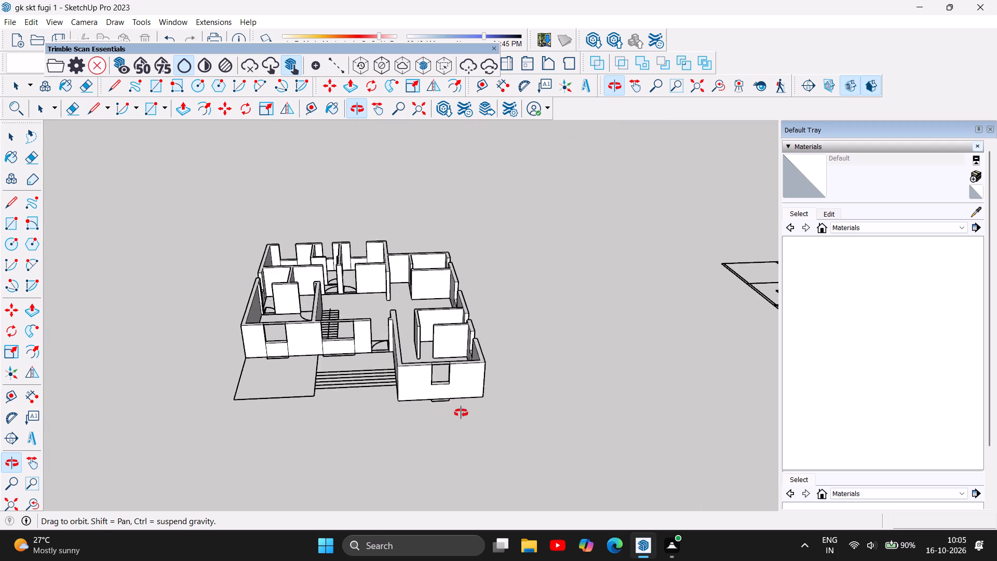
{"action": "left_click_drag", "start_coordinate": [461, 413], "coordinate": [500, 379]}
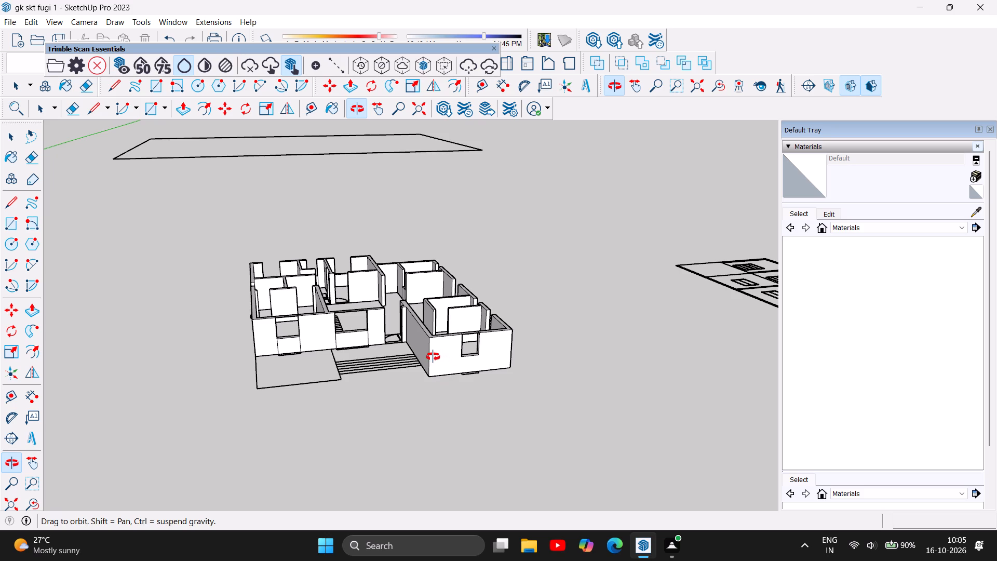
{"action": "scroll", "coordinate": [433, 357], "scroll_direction": "down", "scroll_amount": 6}
{"action": "left_click_drag", "start_coordinate": [540, 339], "coordinate": [495, 349]}
{"action": "scroll", "coordinate": [401, 322], "scroll_direction": "up", "scroll_amount": 5}
{"action": "scroll", "coordinate": [291, 322], "scroll_direction": "up", "scroll_amount": 6}
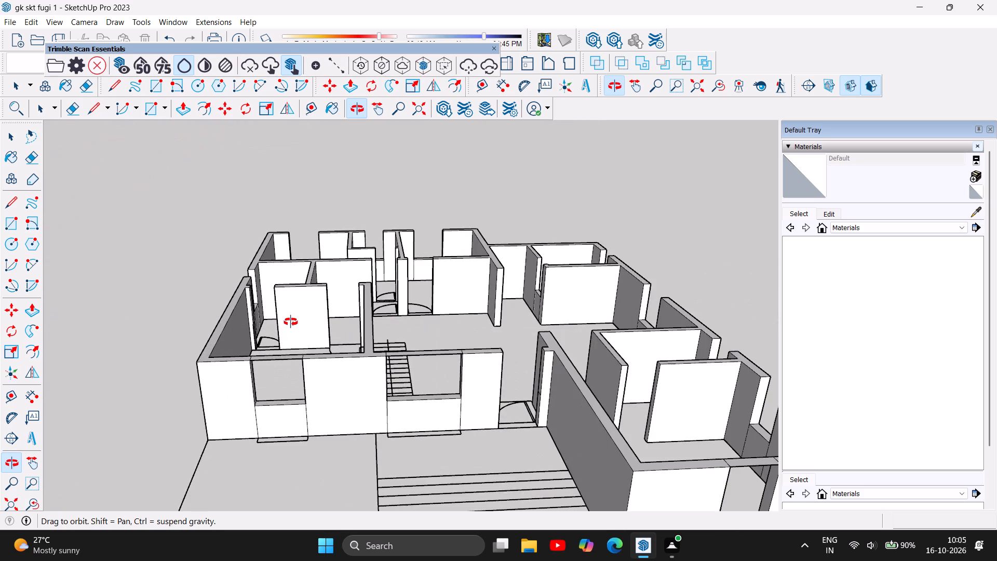
{"action": "scroll", "coordinate": [291, 318], "scroll_direction": "up", "scroll_amount": 7}
{"action": "scroll", "coordinate": [331, 306], "scroll_direction": "down", "scroll_amount": 6}
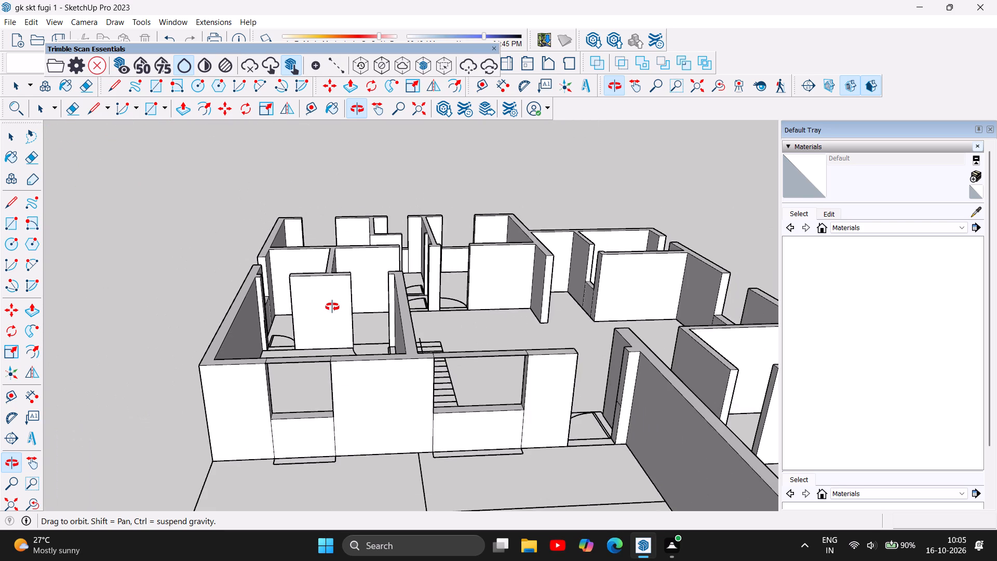
{"action": "scroll", "coordinate": [332, 307], "scroll_direction": "down", "scroll_amount": 4}
{"action": "left_click_drag", "start_coordinate": [453, 419], "coordinate": [420, 320]}
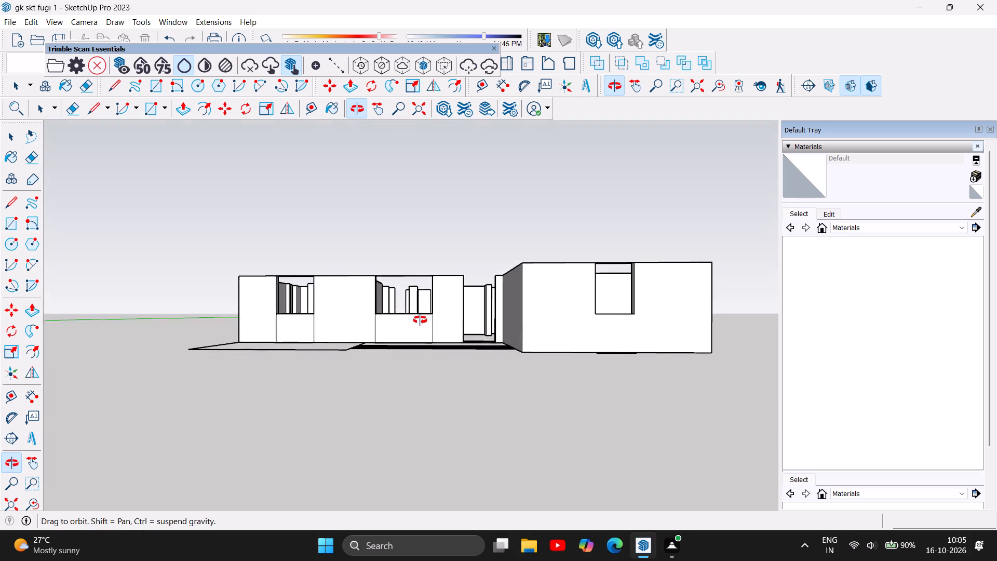
{"action": "left_click_drag", "start_coordinate": [420, 320], "coordinate": [319, 326]}
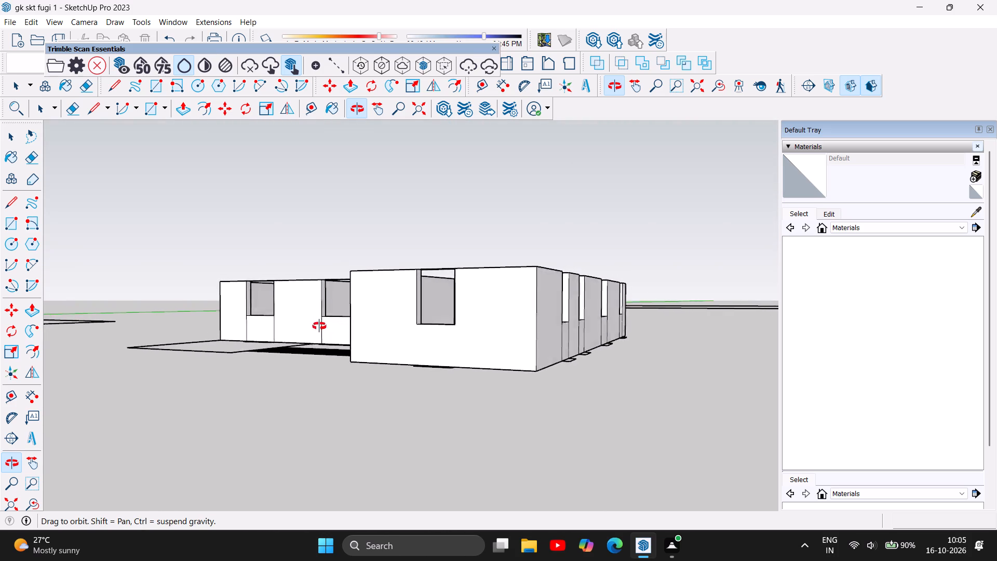
{"action": "left_click_drag", "start_coordinate": [319, 326], "coordinate": [117, 364]}
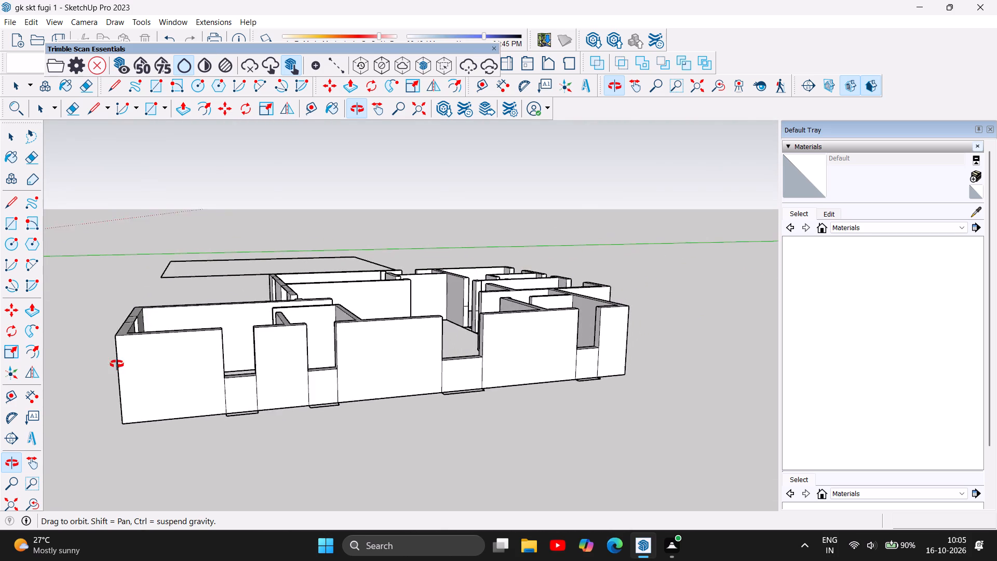
{"action": "left_click_drag", "start_coordinate": [117, 364], "coordinate": [104, 364]}
{"action": "scroll", "coordinate": [504, 475], "scroll_direction": "down", "scroll_amount": 6}
{"action": "left_click_drag", "start_coordinate": [372, 424], "coordinate": [168, 407]}
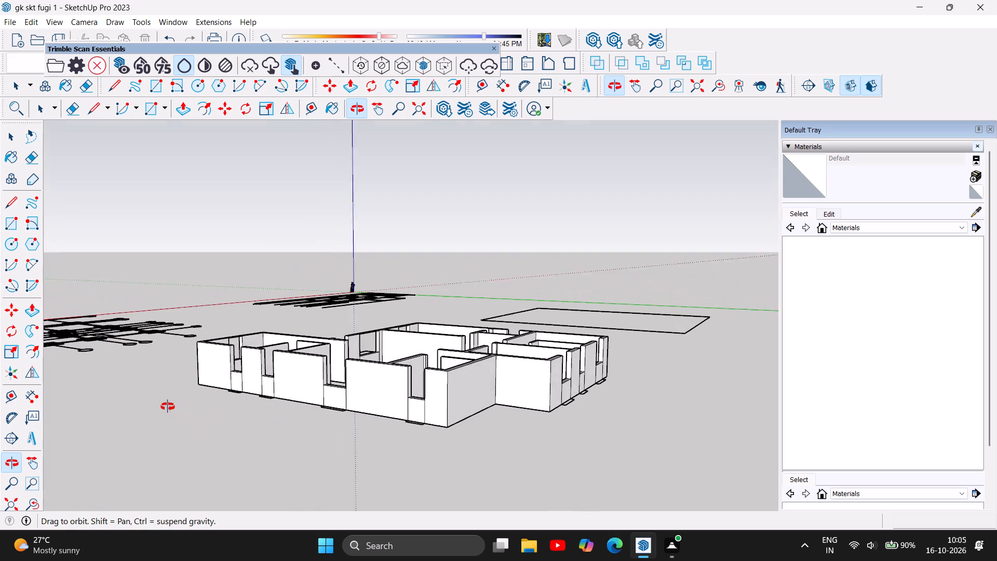
{"action": "left_click_drag", "start_coordinate": [168, 407], "coordinate": [505, 435]}
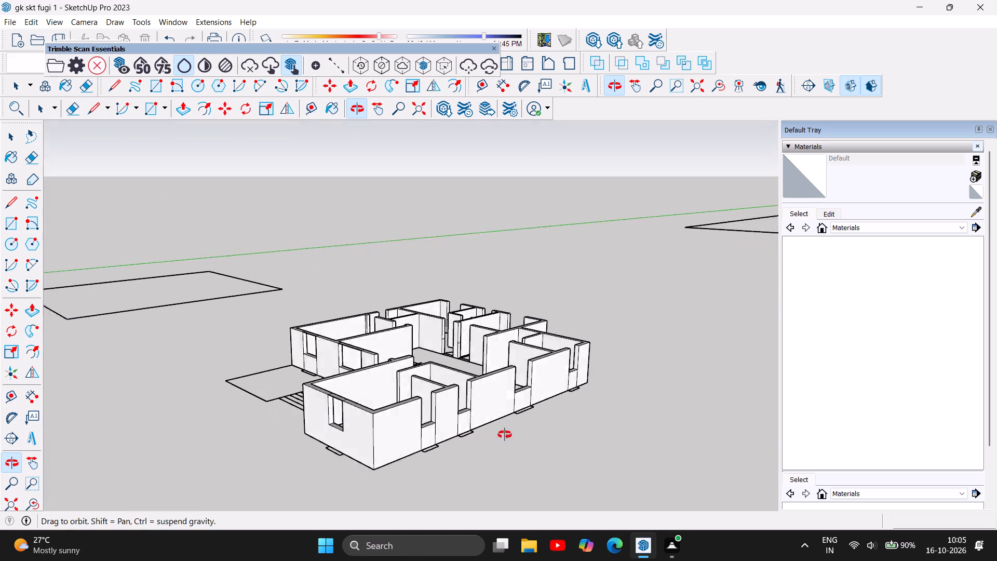
{"action": "left_click_drag", "start_coordinate": [505, 435], "coordinate": [663, 398]}
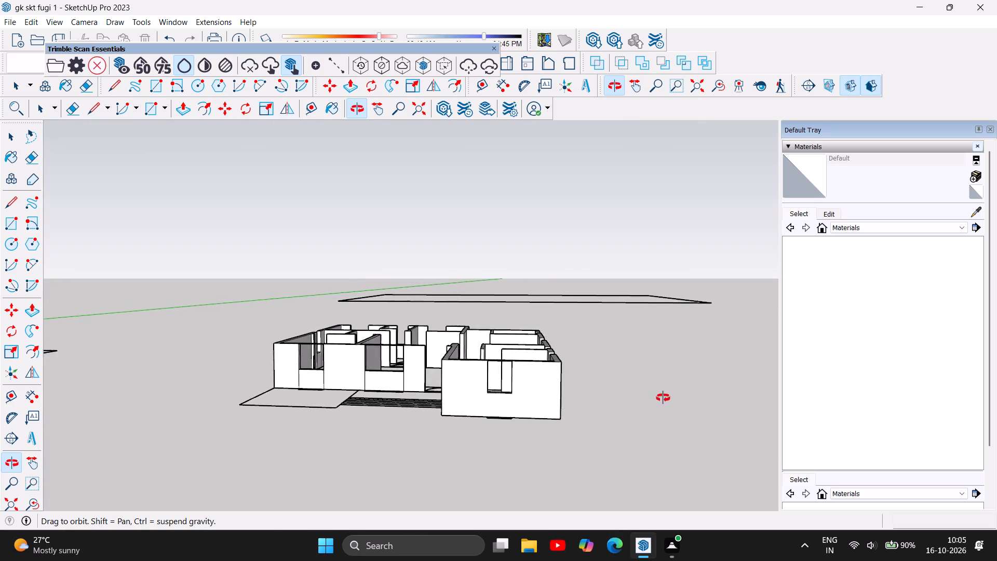
{"action": "left_click_drag", "start_coordinate": [663, 398], "coordinate": [486, 397]}
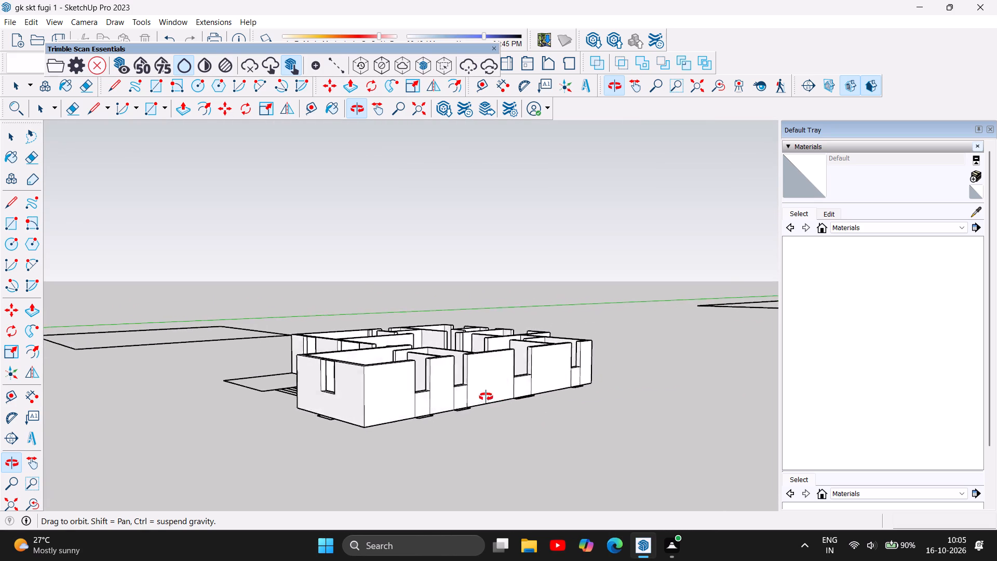
{"action": "left_click_drag", "start_coordinate": [486, 397], "coordinate": [397, 407]}
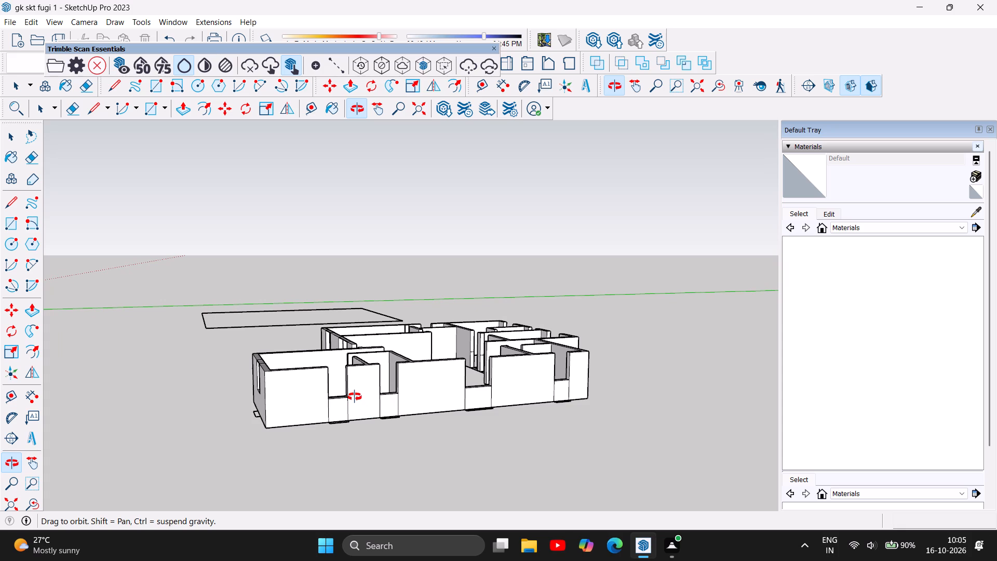
{"action": "scroll", "coordinate": [355, 397], "scroll_direction": "up", "scroll_amount": 6}
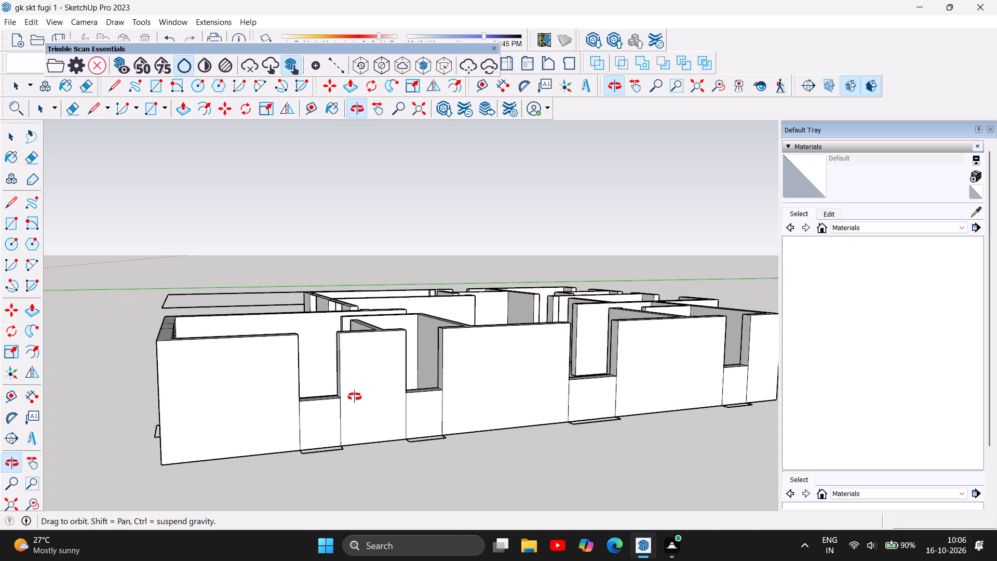
{"action": "scroll", "coordinate": [355, 397], "scroll_direction": "up", "scroll_amount": 2}
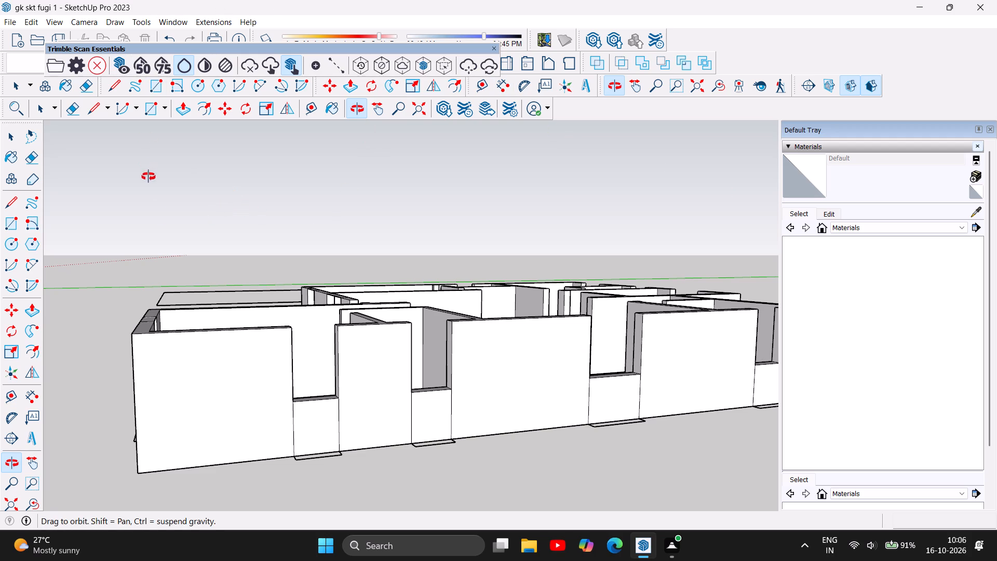
{"action": "scroll", "coordinate": [182, 269], "scroll_direction": "down", "scroll_amount": 4}
{"action": "scroll", "coordinate": [222, 264], "scroll_direction": "up", "scroll_amount": 3}
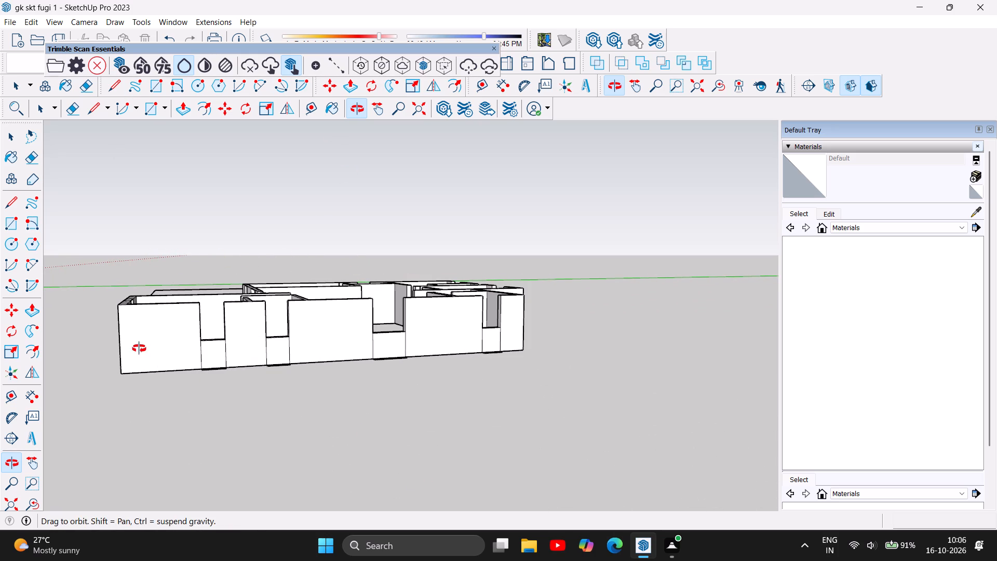
{"action": "left_click_drag", "start_coordinate": [138, 389], "coordinate": [532, 403]}
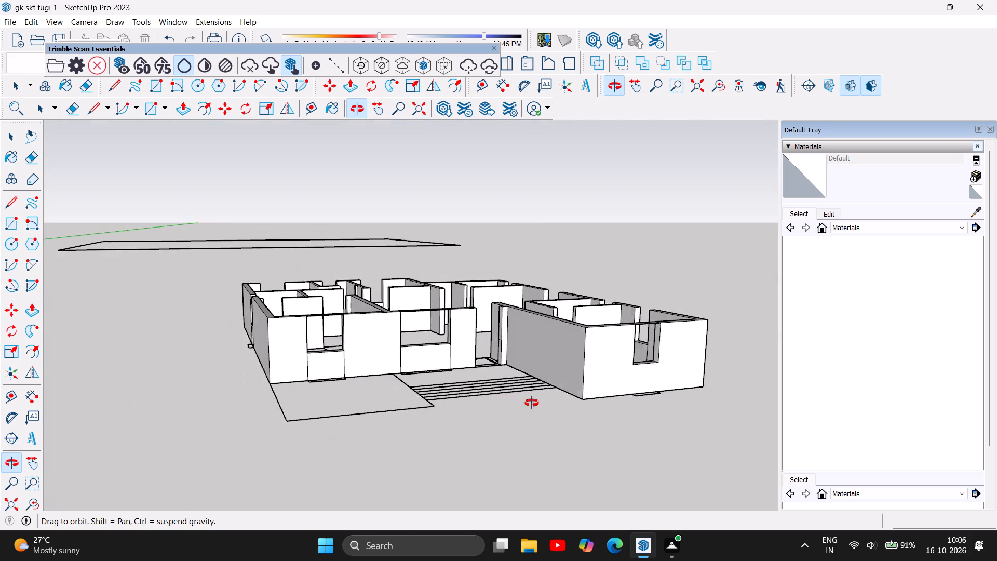
{"action": "left_click_drag", "start_coordinate": [532, 403], "coordinate": [405, 436]}
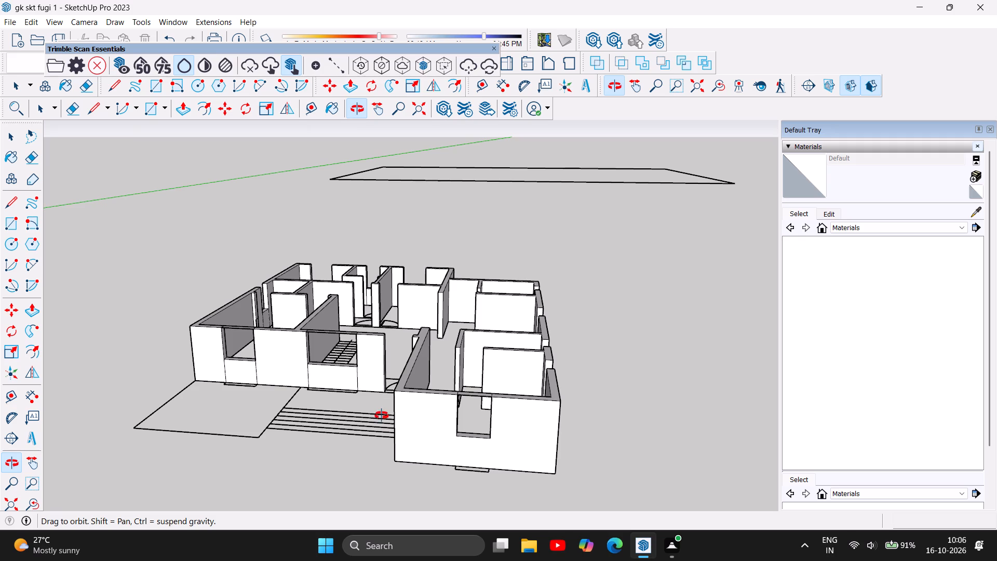
{"action": "scroll", "coordinate": [383, 420], "scroll_direction": "down", "scroll_amount": 4}
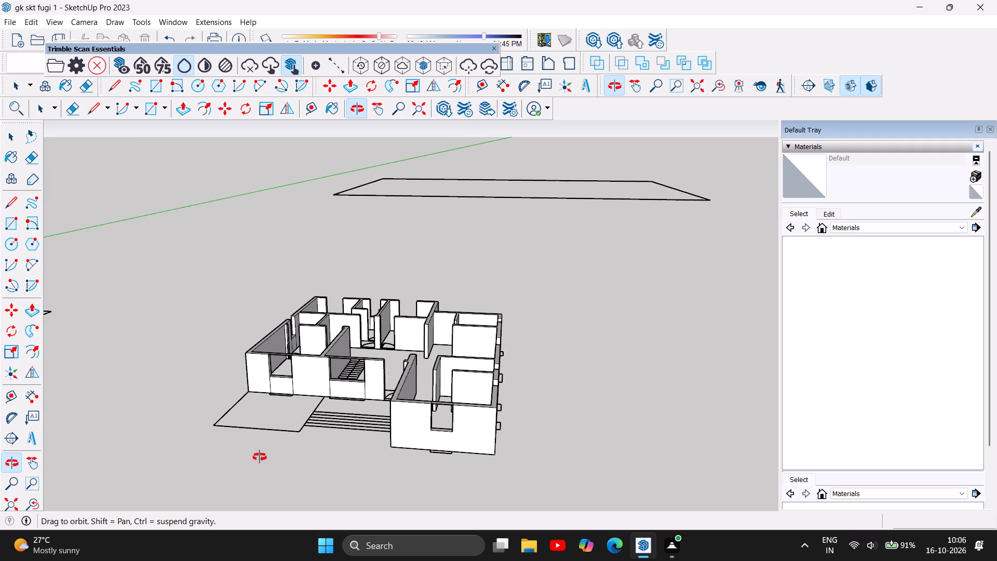
{"action": "left_click_drag", "start_coordinate": [260, 457], "coordinate": [327, 455]}
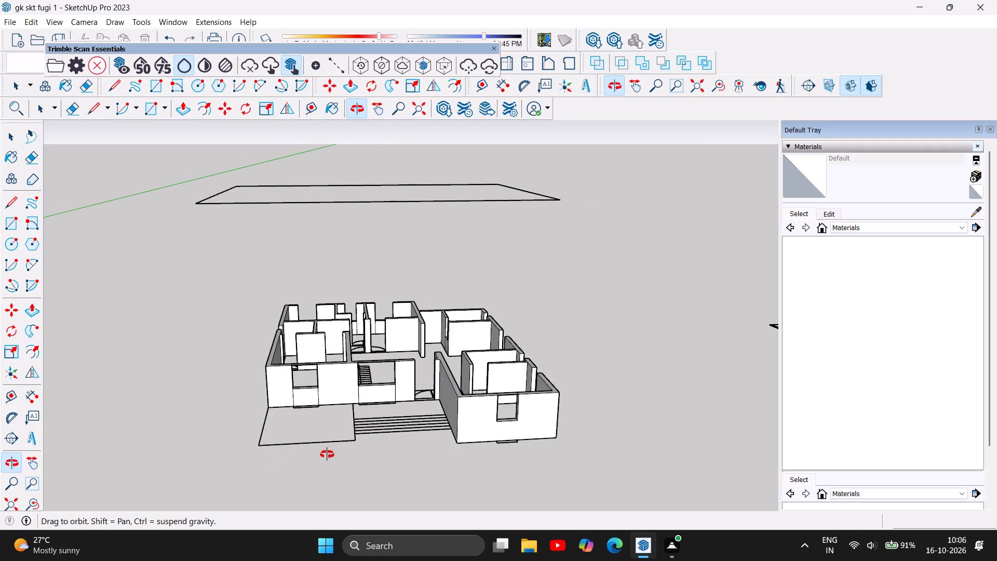
Save the house model.
{"action": "key", "text": "ctrl+s"}
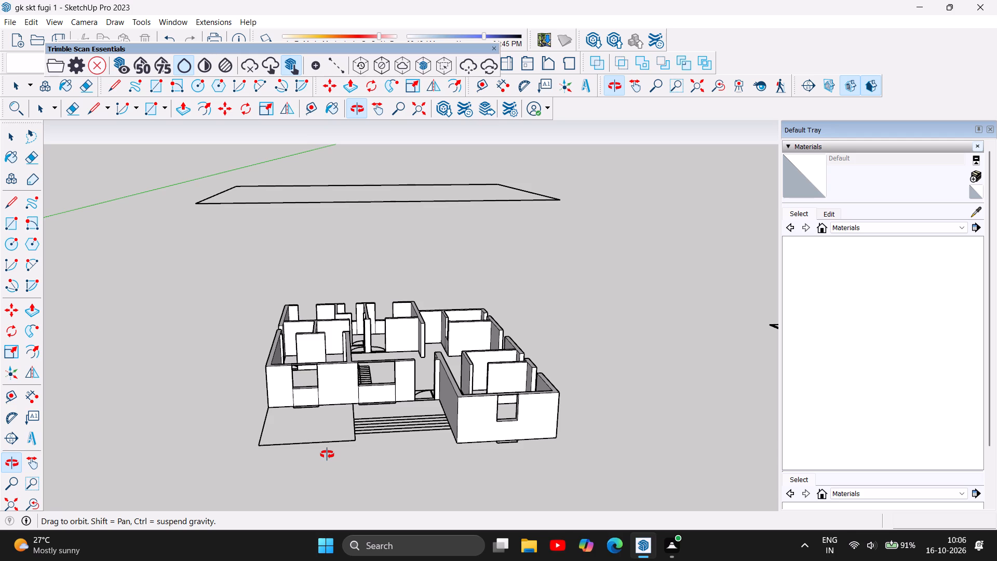
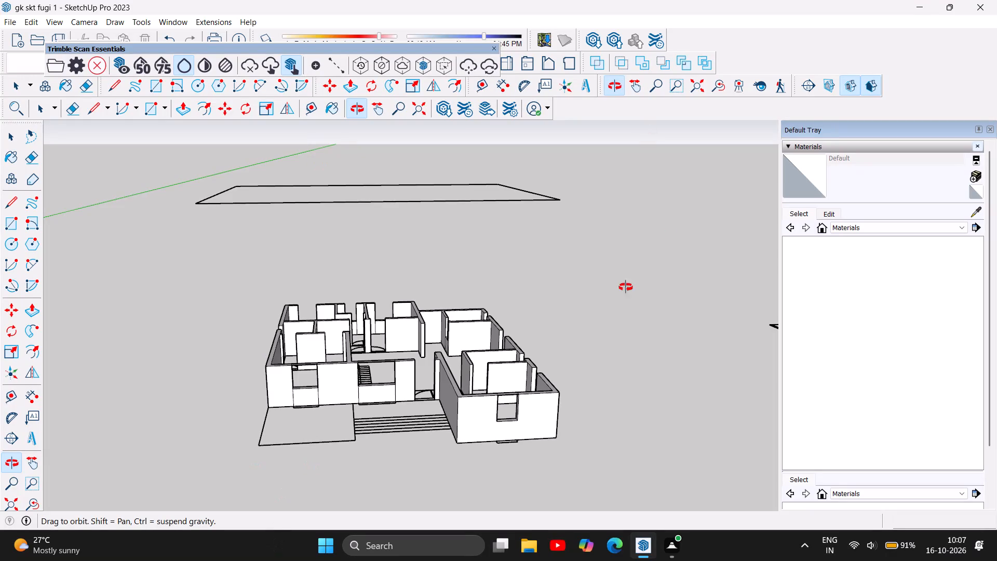
Examine the house model's walls and window openings from all sides.
{"action": "left_click_drag", "start_coordinate": [687, 423], "coordinate": [559, 410]}
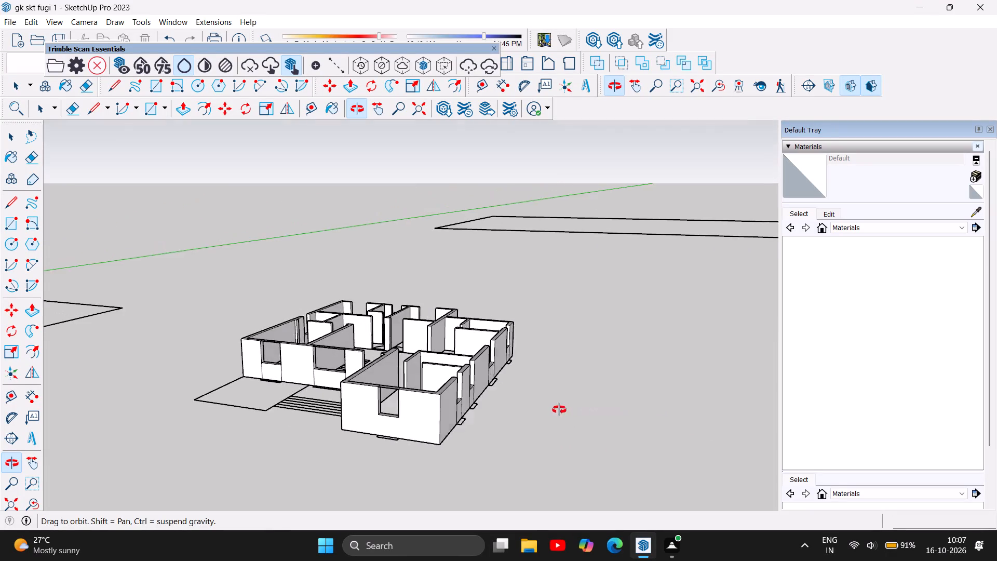
{"action": "left_click_drag", "start_coordinate": [559, 410], "coordinate": [349, 439]}
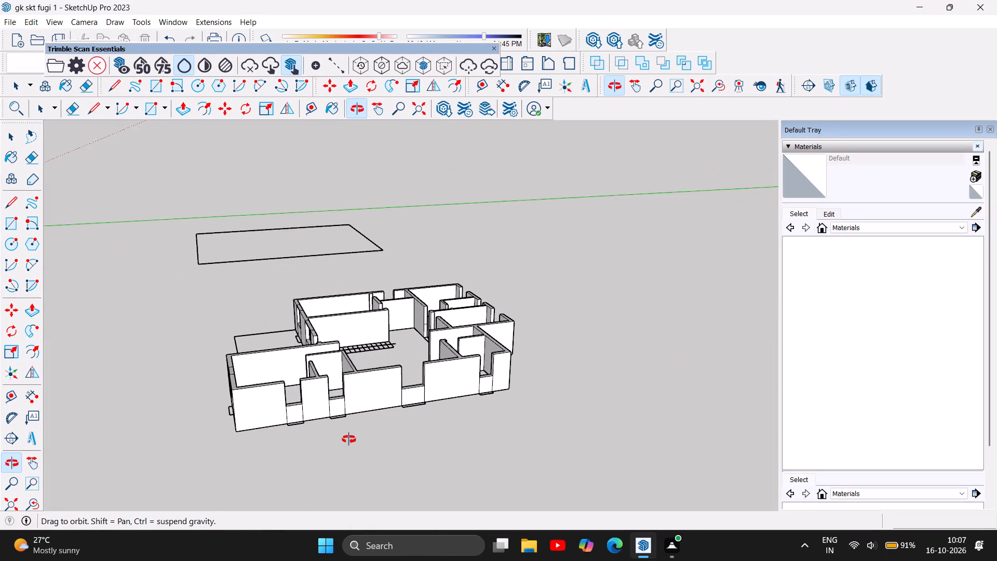
{"action": "left_click_drag", "start_coordinate": [349, 439], "coordinate": [307, 431]}
{"action": "left_click_drag", "start_coordinate": [541, 408], "coordinate": [506, 418]}
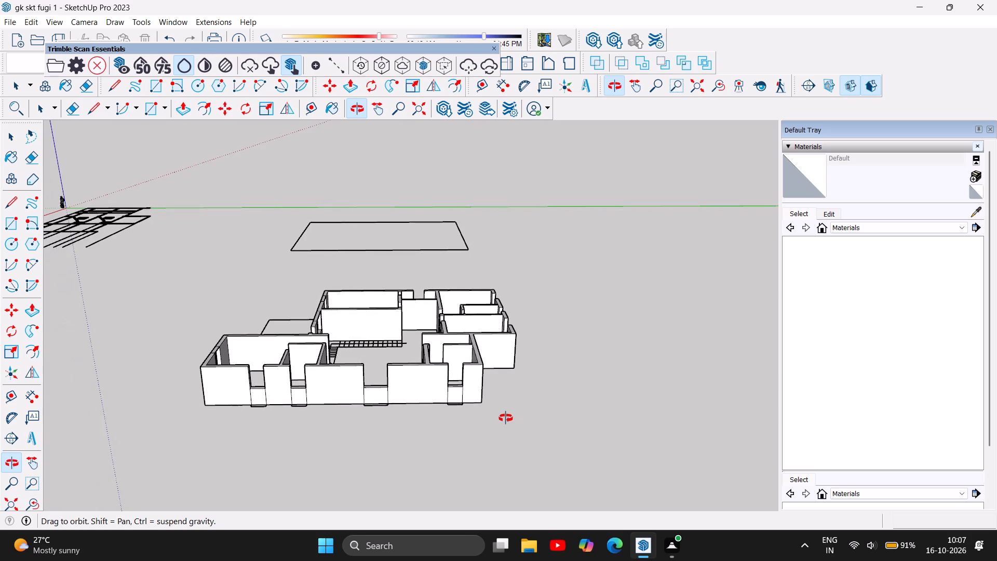
{"action": "left_click_drag", "start_coordinate": [506, 418], "coordinate": [517, 446]}
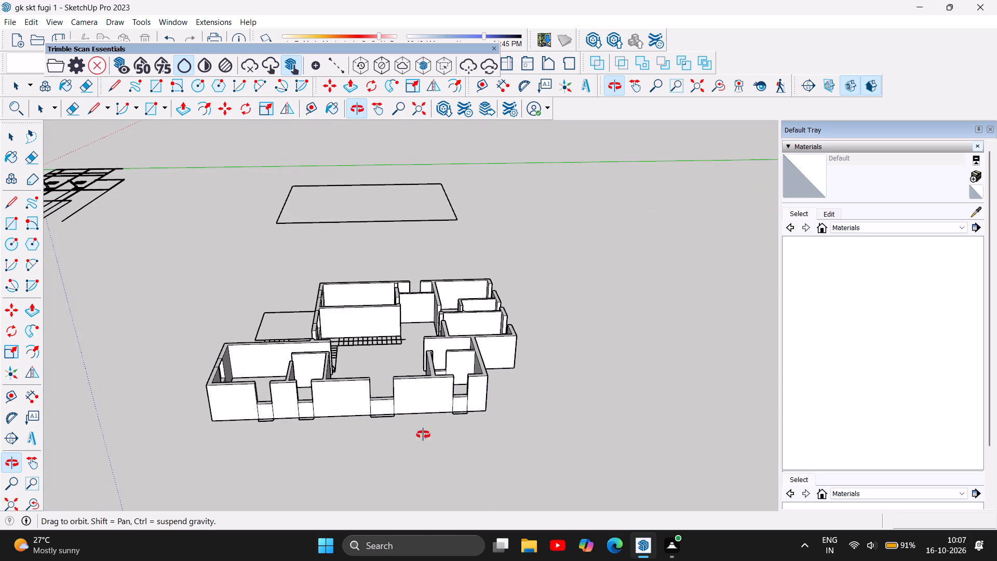
{"action": "left_click_drag", "start_coordinate": [279, 430], "coordinate": [369, 441]}
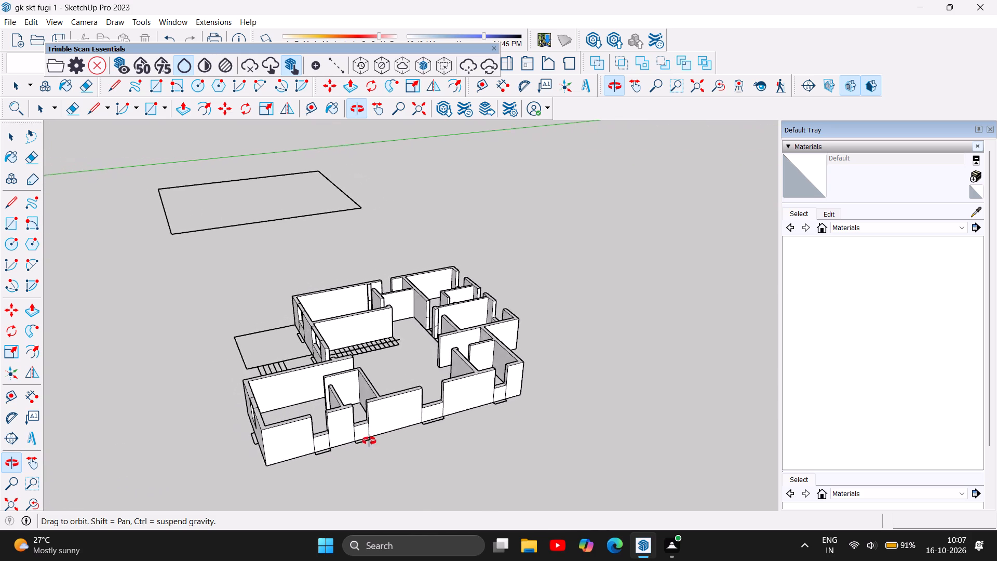
{"action": "left_click_drag", "start_coordinate": [369, 441], "coordinate": [392, 439]}
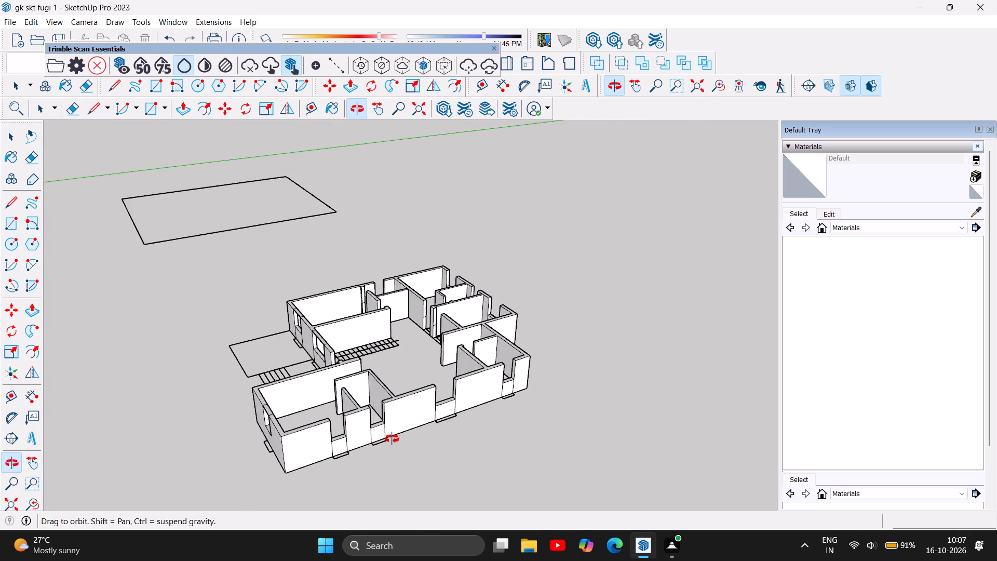
{"action": "left_click_drag", "start_coordinate": [392, 439], "coordinate": [411, 436]}
{"action": "left_click_drag", "start_coordinate": [144, 441], "coordinate": [304, 415]}
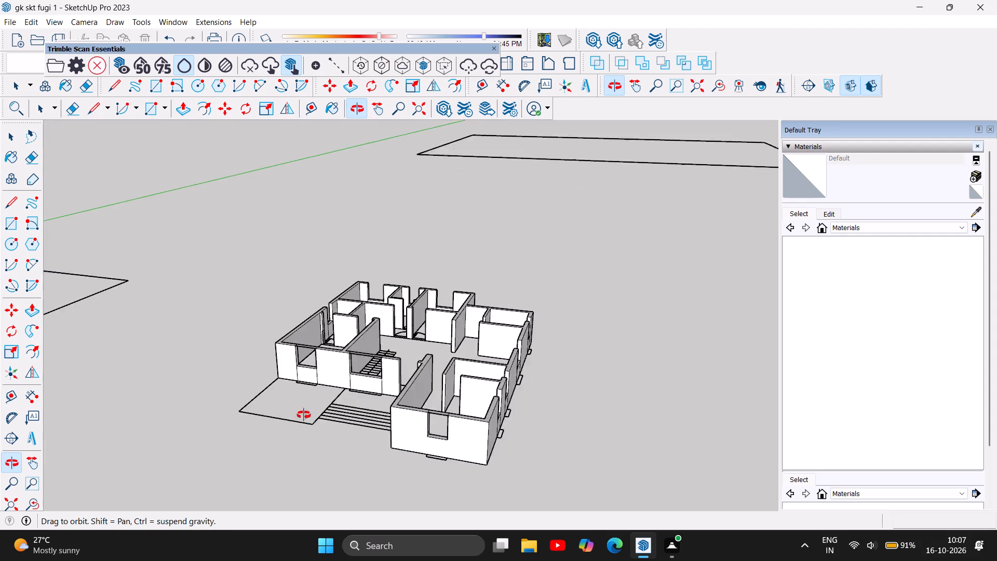
{"action": "left_click_drag", "start_coordinate": [304, 415], "coordinate": [344, 446]}
{"action": "scroll", "coordinate": [516, 429], "scroll_direction": "up", "scroll_amount": 3}
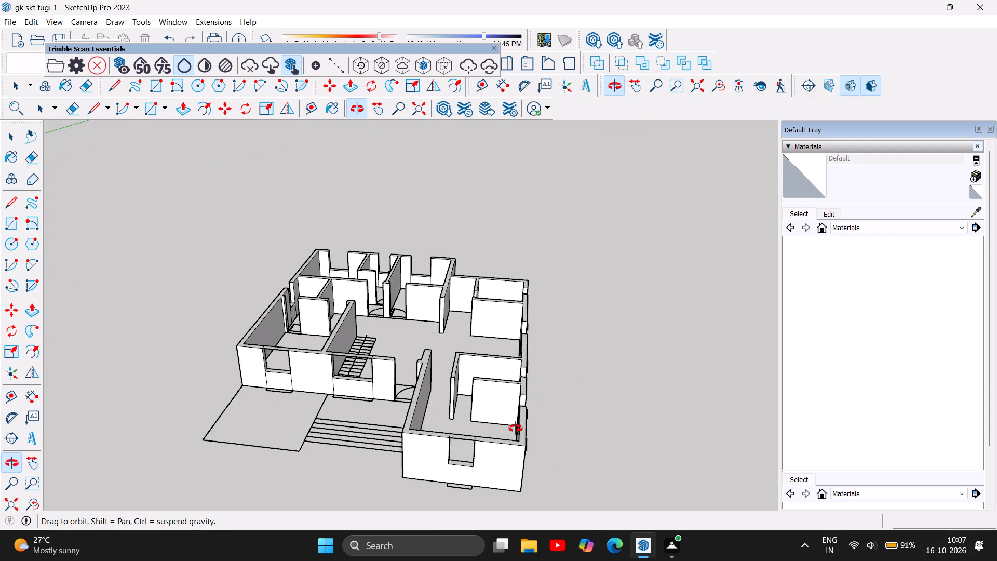
{"action": "scroll", "coordinate": [516, 429], "scroll_direction": "up", "scroll_amount": 3}
{"action": "scroll", "coordinate": [437, 459], "scroll_direction": "up", "scroll_amount": 6}
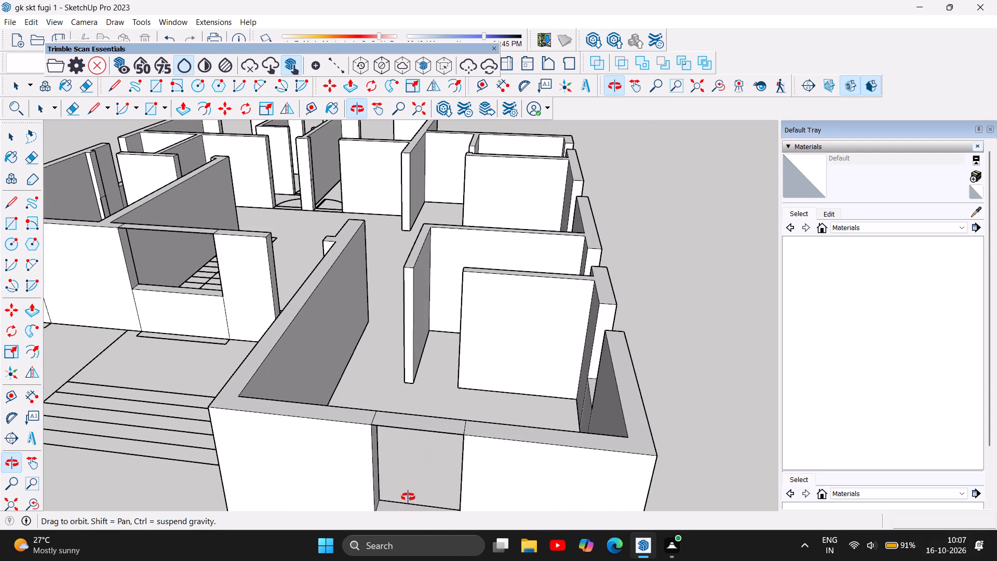
{"action": "left_click_drag", "start_coordinate": [408, 497], "coordinate": [380, 429]}
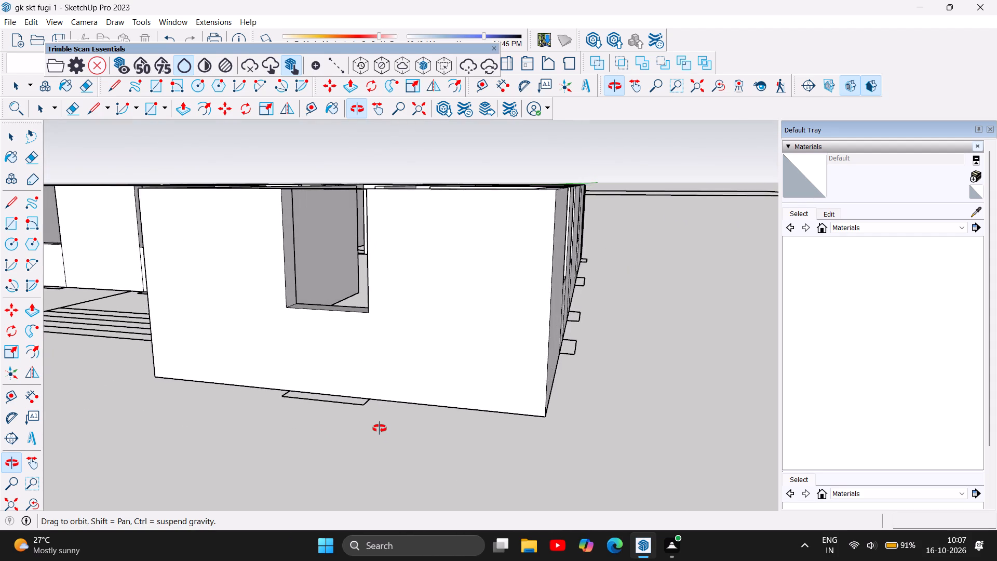
{"action": "left_click_drag", "start_coordinate": [380, 429], "coordinate": [280, 431]}
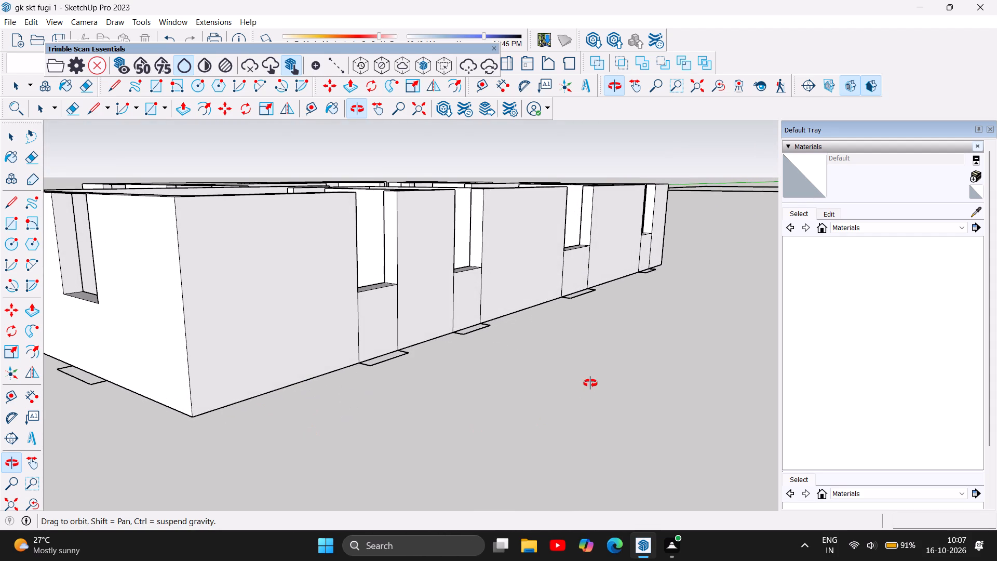
{"action": "left_click_drag", "start_coordinate": [590, 383], "coordinate": [457, 430]}
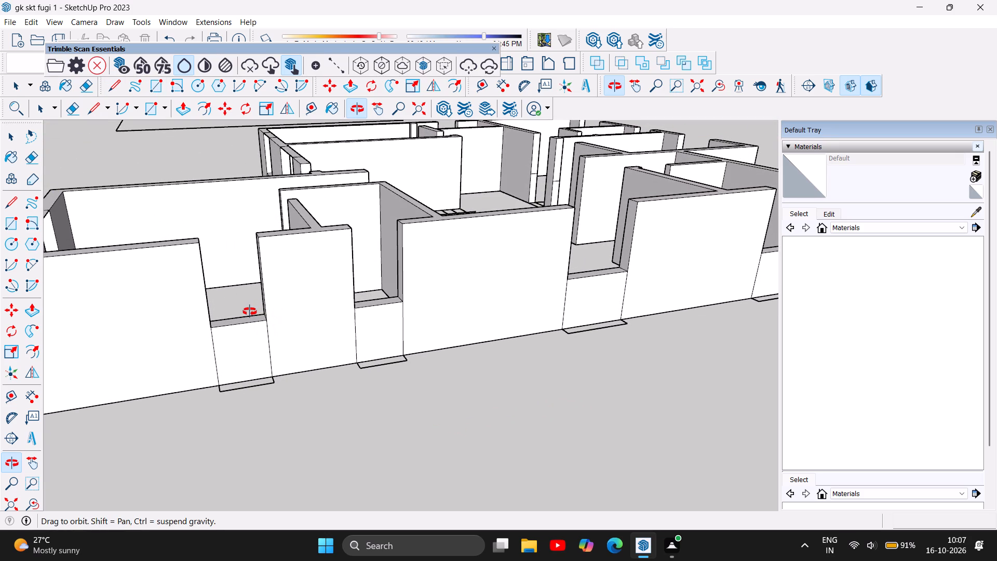
Push/Pull the sill of the first window opening on the long outer wall up by 2'.
{"action": "scroll", "coordinate": [341, 369], "scroll_direction": "down", "scroll_amount": 5}
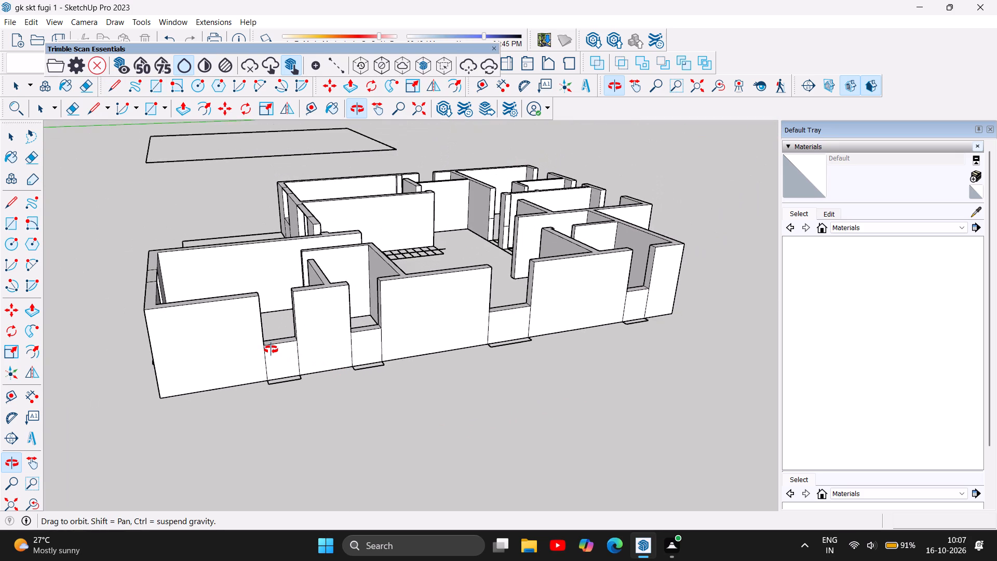
{"action": "scroll", "coordinate": [271, 349], "scroll_direction": "up", "scroll_amount": 4}
{"action": "scroll", "coordinate": [303, 277], "scroll_direction": "up", "scroll_amount": 4}
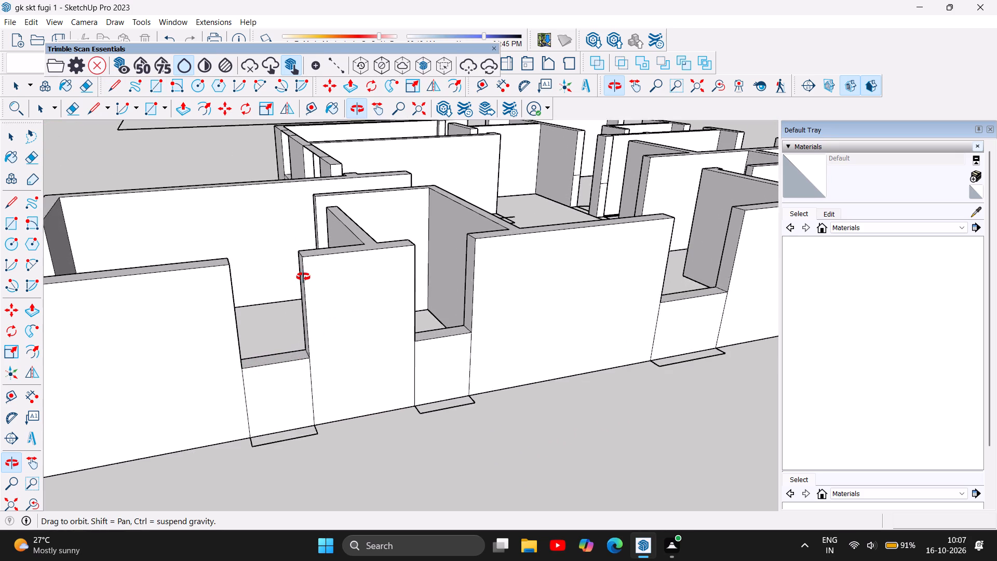
{"action": "scroll", "coordinate": [303, 277], "scroll_direction": "up", "scroll_amount": 1}
{"action": "scroll", "coordinate": [194, 323], "scroll_direction": "down", "scroll_amount": 6}
{"action": "scroll", "coordinate": [438, 325], "scroll_direction": "up", "scroll_amount": 1}
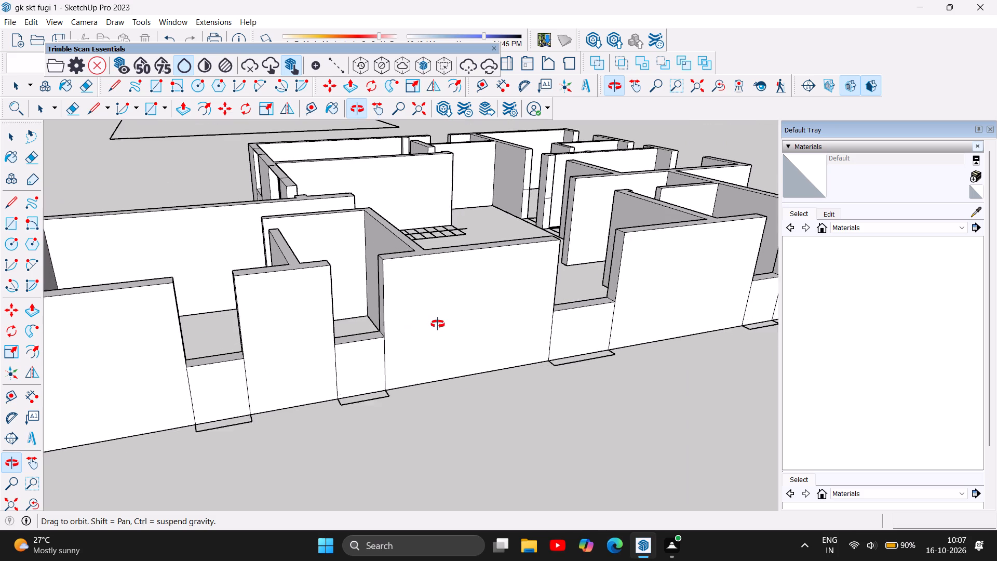
{"action": "scroll", "coordinate": [438, 324], "scroll_direction": "up", "scroll_amount": 2}
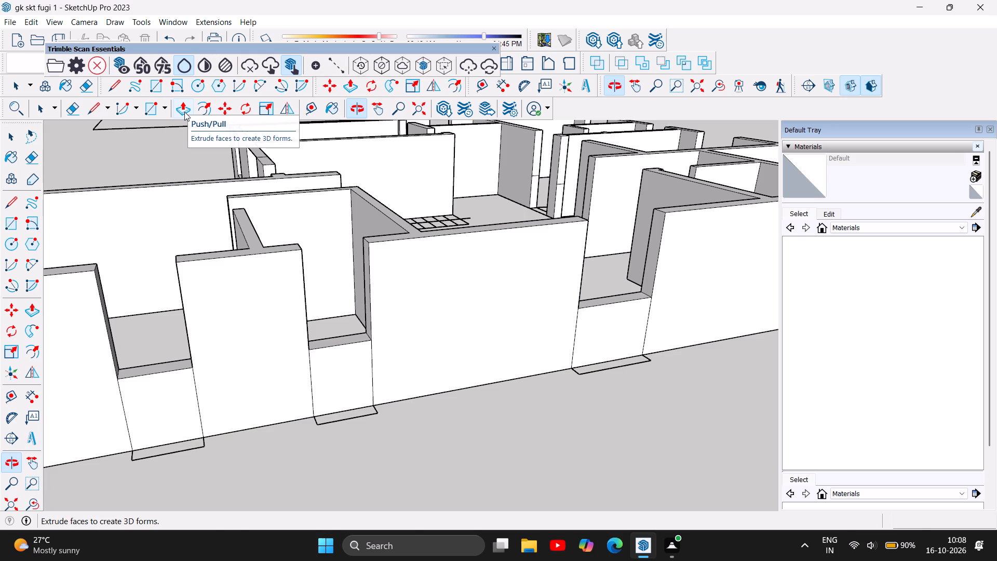
{"action": "left_click", "coordinate": [184, 112]}
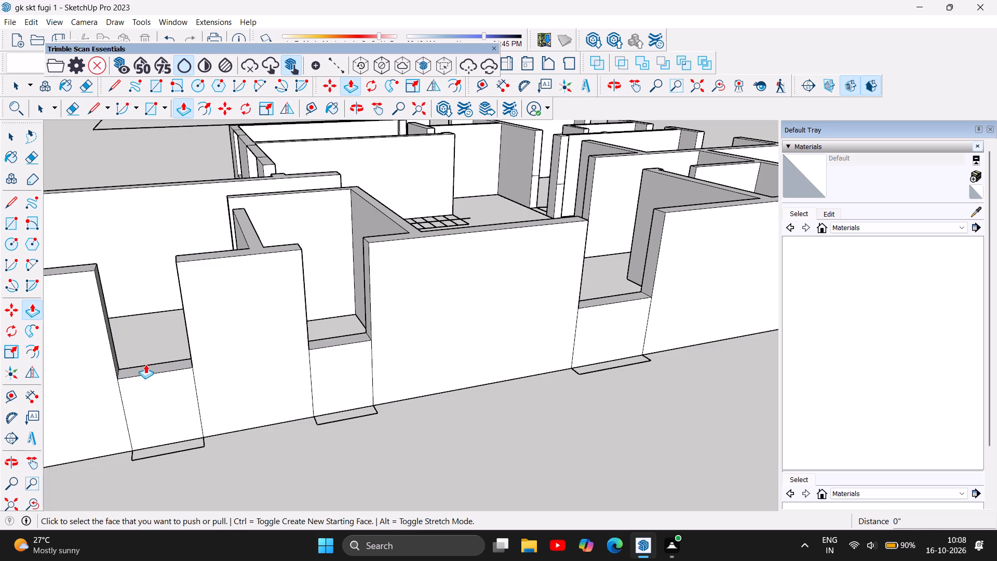
{"action": "scroll", "coordinate": [154, 359], "scroll_direction": "up", "scroll_amount": 4}
{"action": "left_click", "coordinate": [164, 371]}
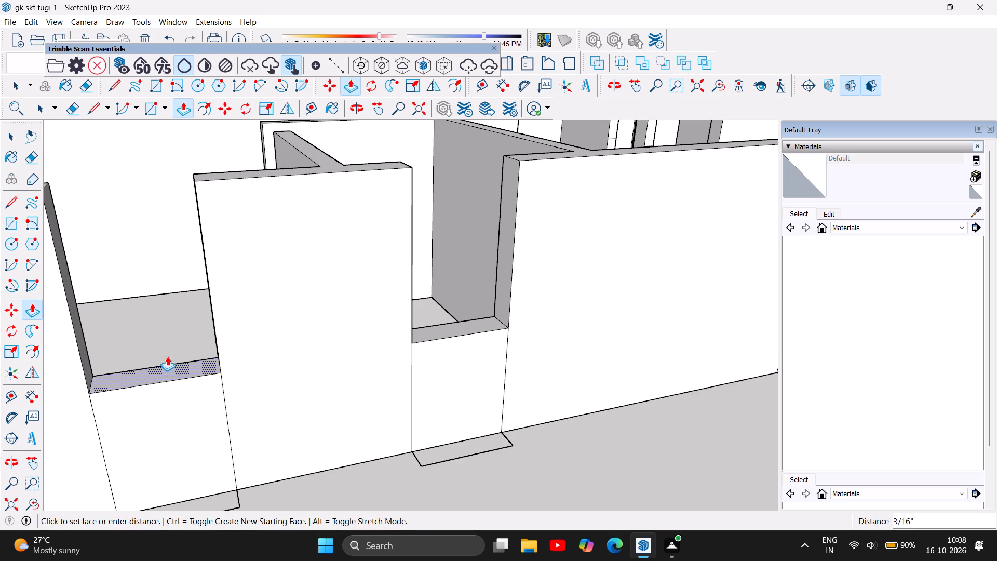
{"action": "type", "text": "2'"}
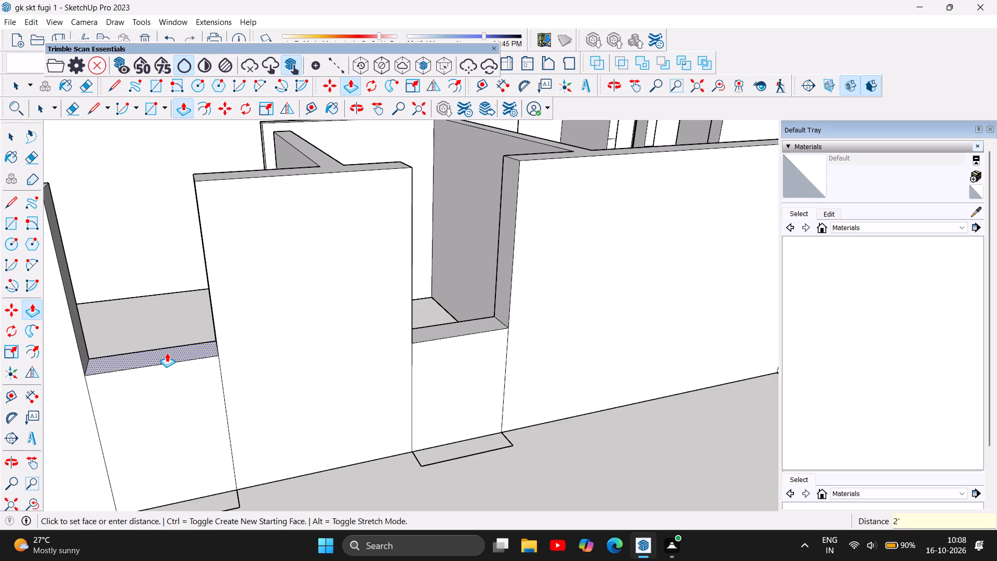
{"action": "key", "text": "Return"}
Push/Pull the sill of the adjacent second window opening on the long outer wall up by 2'.
{"action": "scroll", "coordinate": [203, 392], "scroll_direction": "down", "scroll_amount": 6}
{"action": "scroll", "coordinate": [451, 364], "scroll_direction": "up", "scroll_amount": 4}
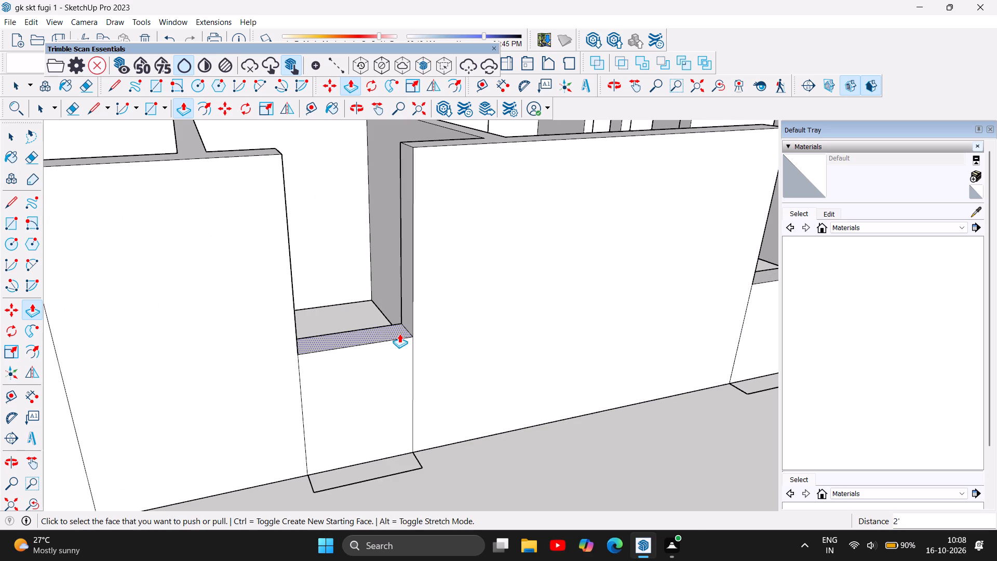
{"action": "left_click", "coordinate": [381, 327]}
{"action": "type", "text": "2'"}
{"action": "key", "text": "Return"}
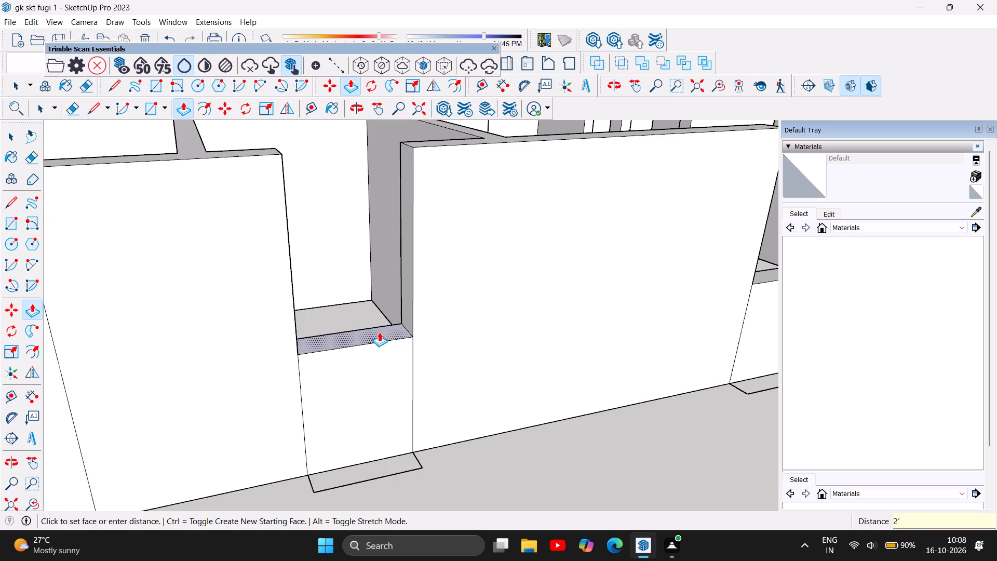
{"action": "left_click", "coordinate": [379, 332]}
{"action": "type", "text": "2'"}
{"action": "key", "text": "Return"}
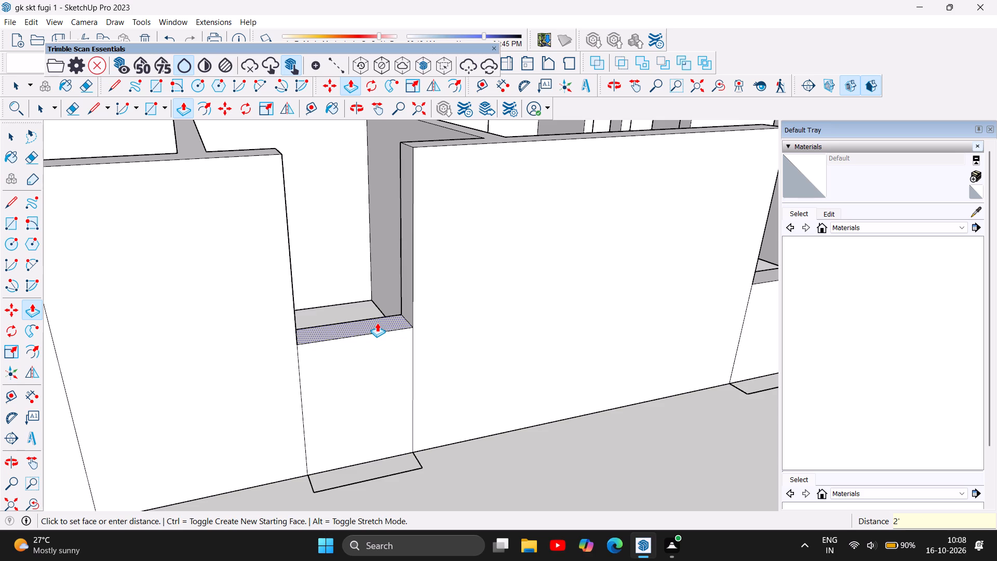
Push/Pull the sill of the narrow window opening at the far end of the long outer wall up by 2'.
{"action": "scroll", "coordinate": [507, 392], "scroll_direction": "down", "scroll_amount": 4}
{"action": "scroll", "coordinate": [265, 384], "scroll_direction": "down", "scroll_amount": 4}
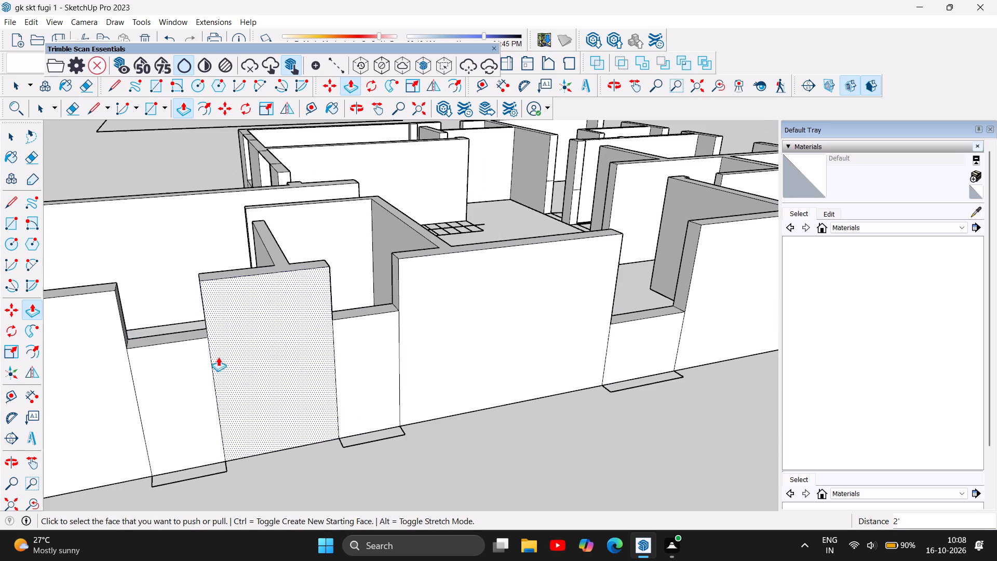
{"action": "scroll", "coordinate": [66, 313], "scroll_direction": "down", "scroll_amount": 5}
{"action": "scroll", "coordinate": [361, 433], "scroll_direction": "down", "scroll_amount": 6}
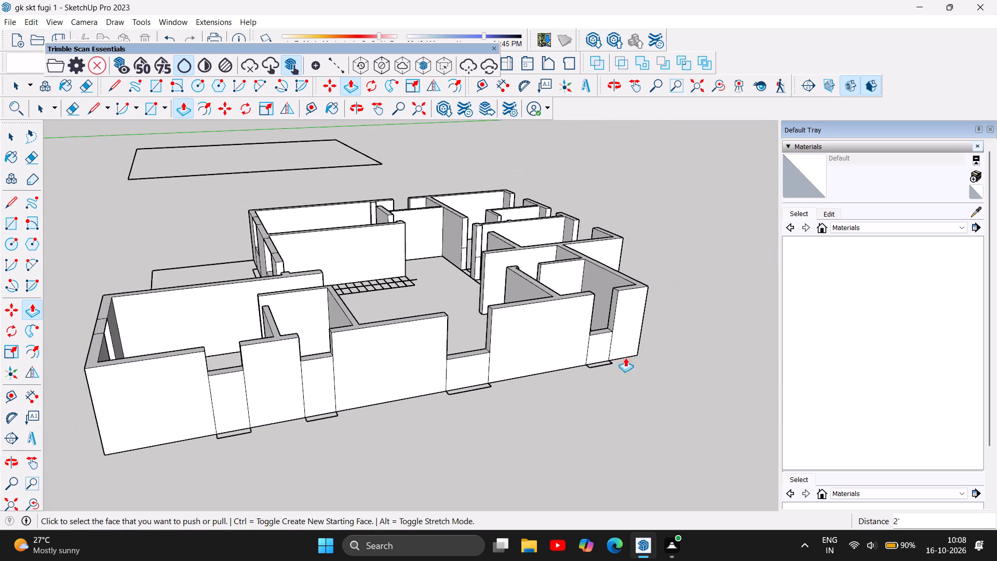
{"action": "scroll", "coordinate": [730, 306], "scroll_direction": "up", "scroll_amount": 7}
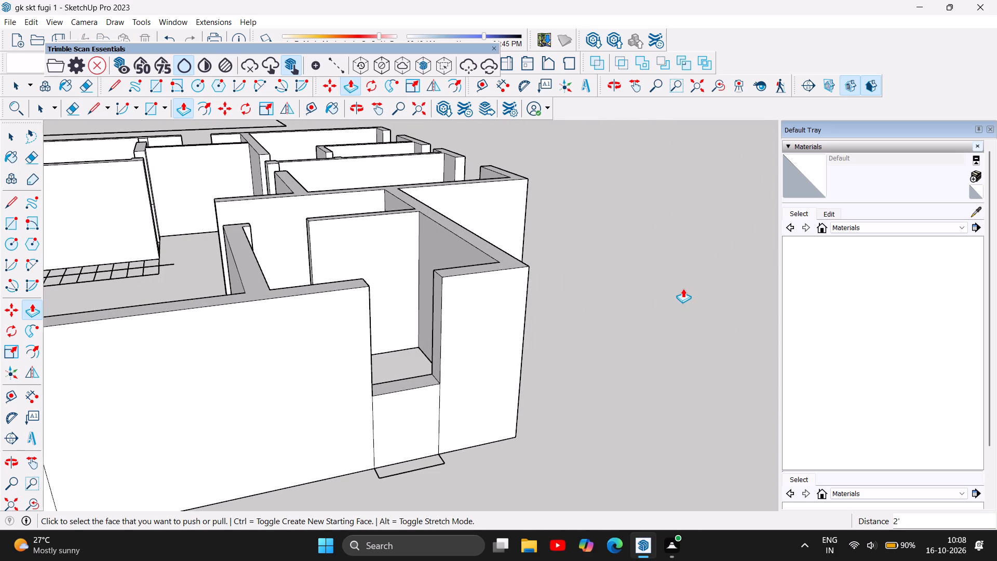
{"action": "scroll", "coordinate": [624, 380], "scroll_direction": "down", "scroll_amount": 5}
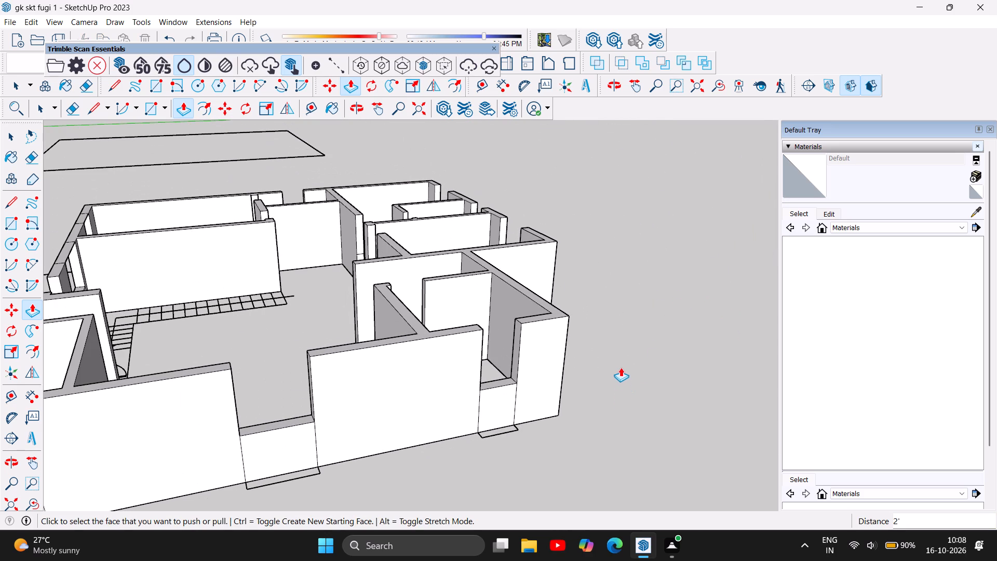
{"action": "scroll", "coordinate": [623, 338], "scroll_direction": "up", "scroll_amount": 5}
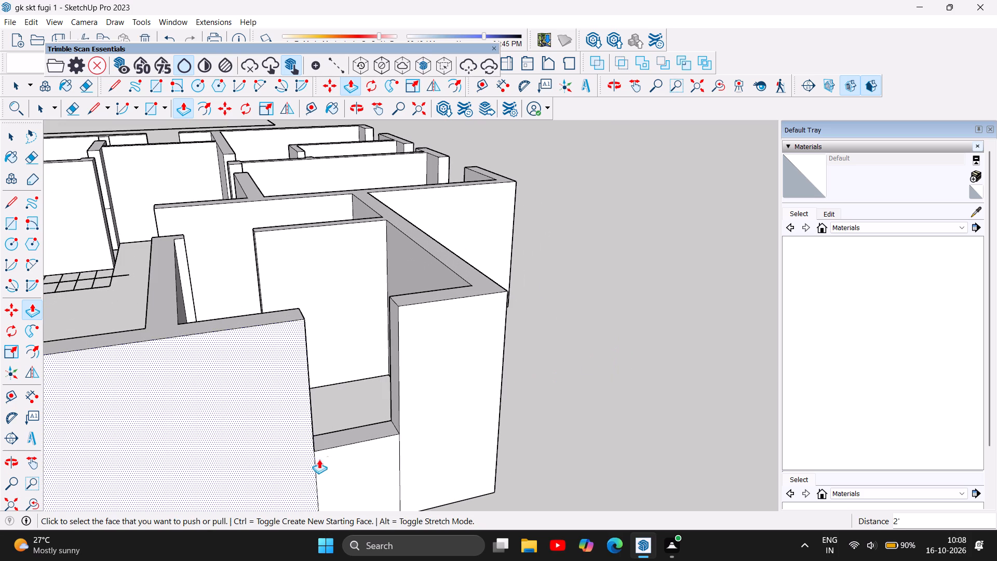
{"action": "left_click", "coordinate": [351, 430]}
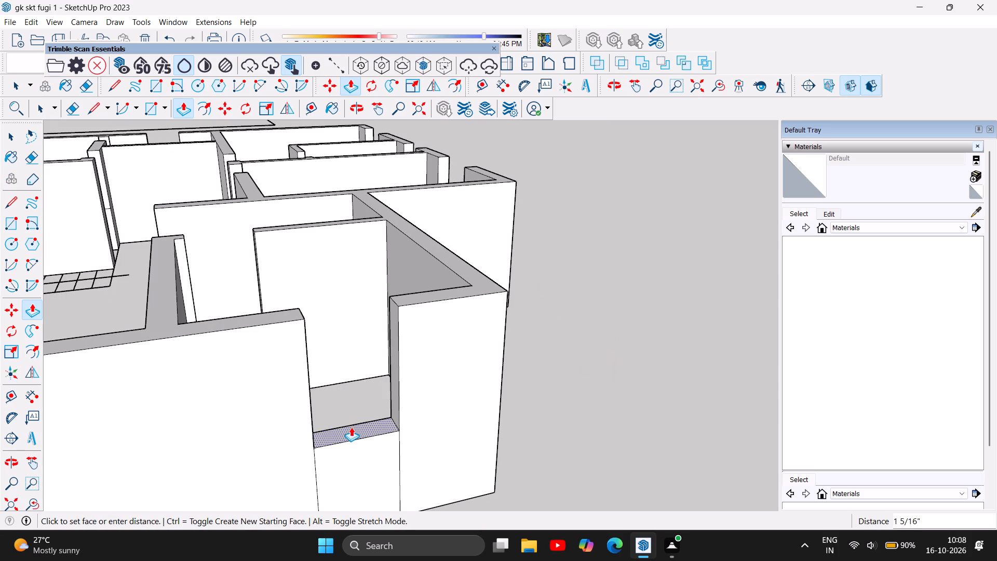
{"action": "type", "text": "2'"}
{"action": "key", "text": "Return"}
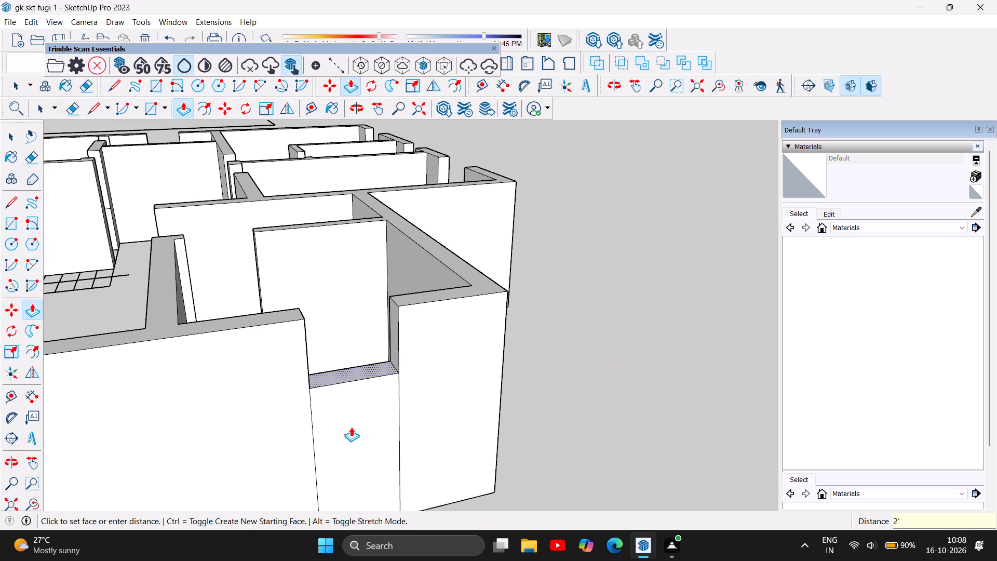
Push/Pull the sill of the narrow middle window opening, between the two wider openings on the three-window outer wall, up by 2'.
{"action": "scroll", "coordinate": [615, 383], "scroll_direction": "down", "scroll_amount": 9}
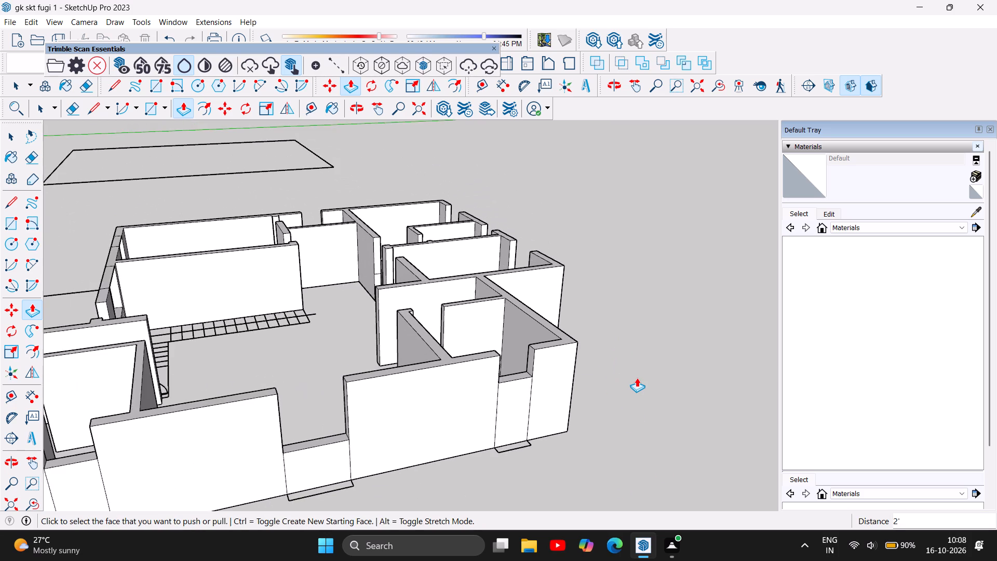
{"action": "scroll", "coordinate": [637, 378], "scroll_direction": "down", "scroll_amount": 6}
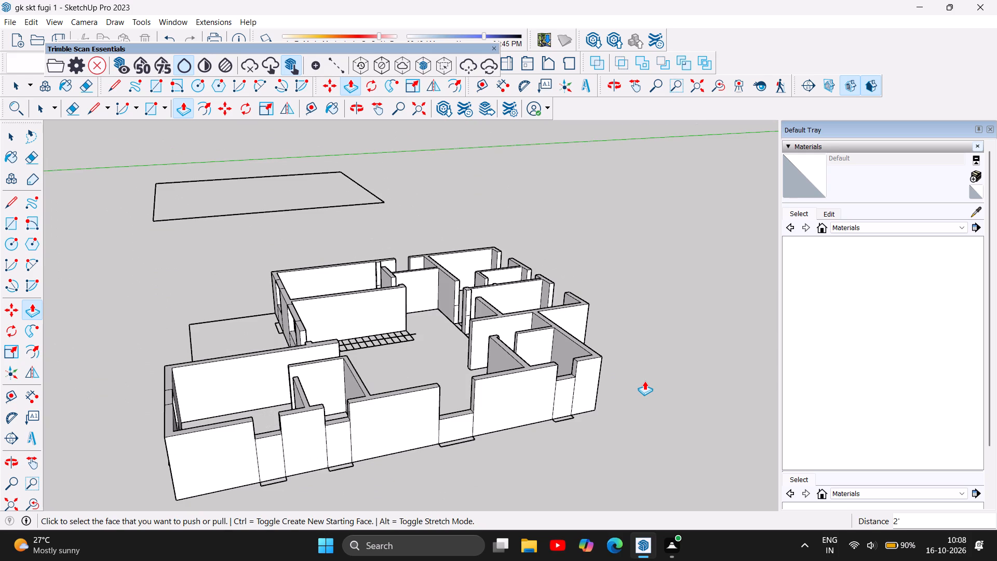
{"action": "scroll", "coordinate": [644, 381], "scroll_direction": "down", "scroll_amount": 4}
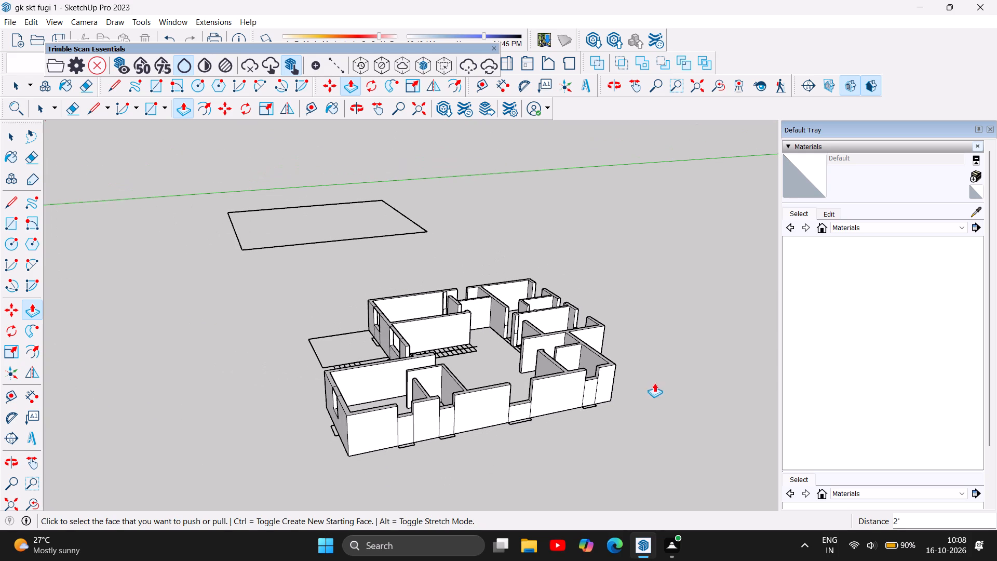
{"action": "left_click", "coordinate": [359, 109]}
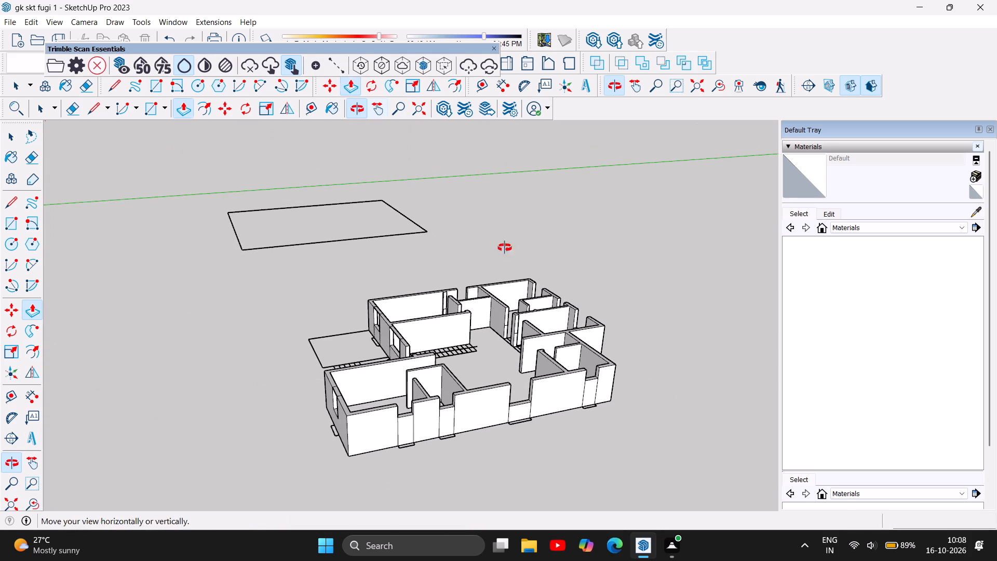
{"action": "left_click_drag", "start_coordinate": [662, 378], "coordinate": [414, 309]}
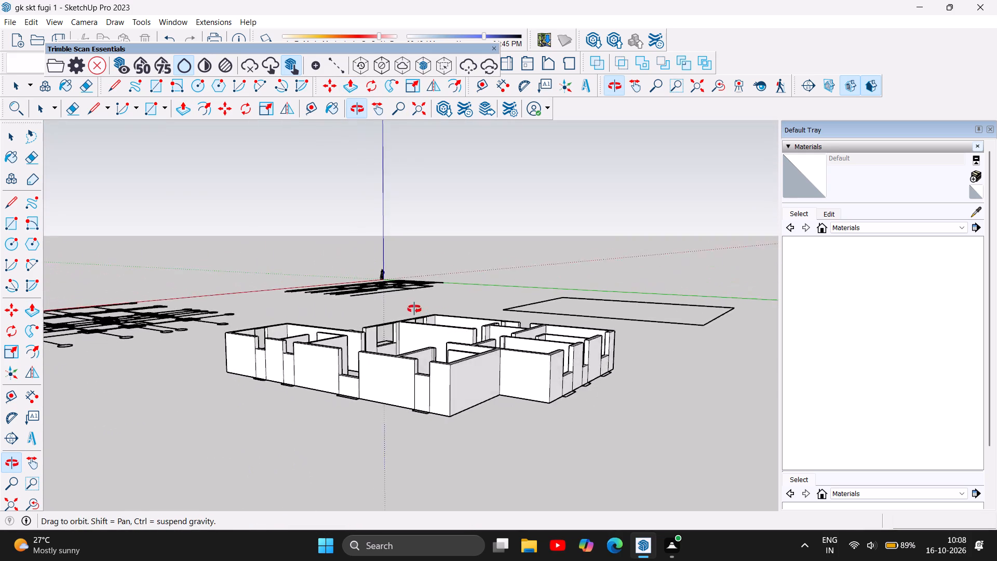
{"action": "left_click_drag", "start_coordinate": [414, 309], "coordinate": [273, 291]}
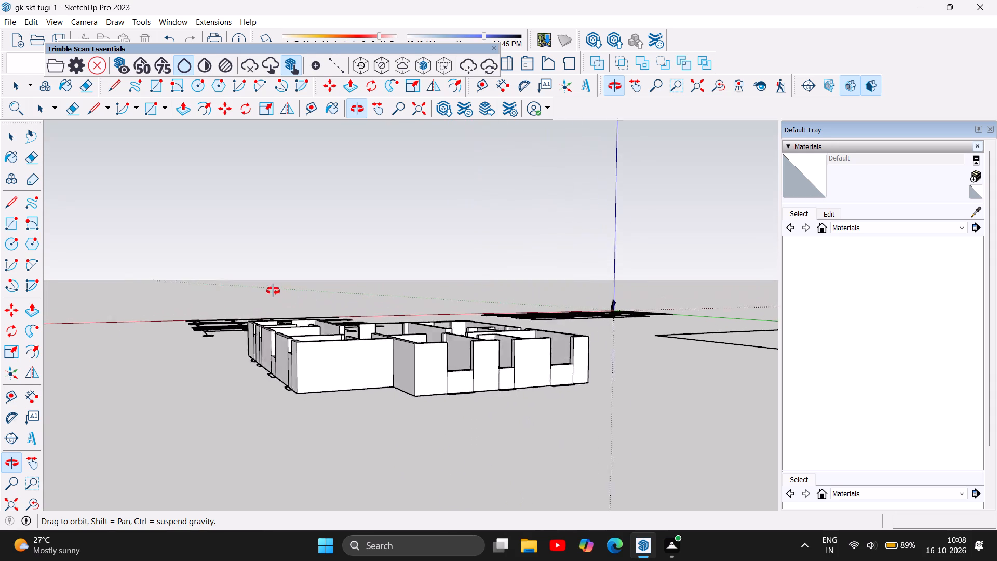
{"action": "left_click_drag", "start_coordinate": [273, 291], "coordinate": [195, 331]}
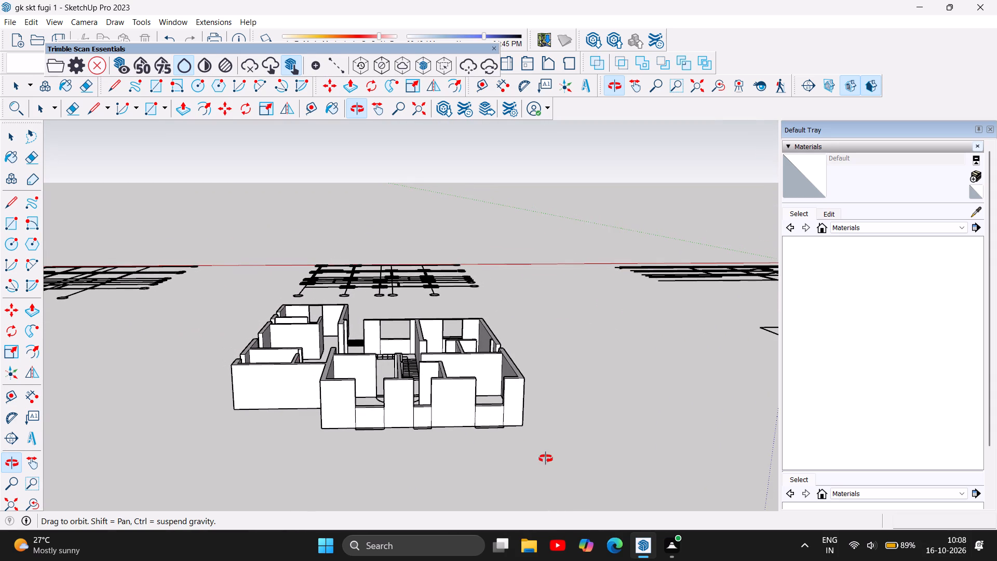
{"action": "scroll", "coordinate": [430, 411], "scroll_direction": "up", "scroll_amount": 10}
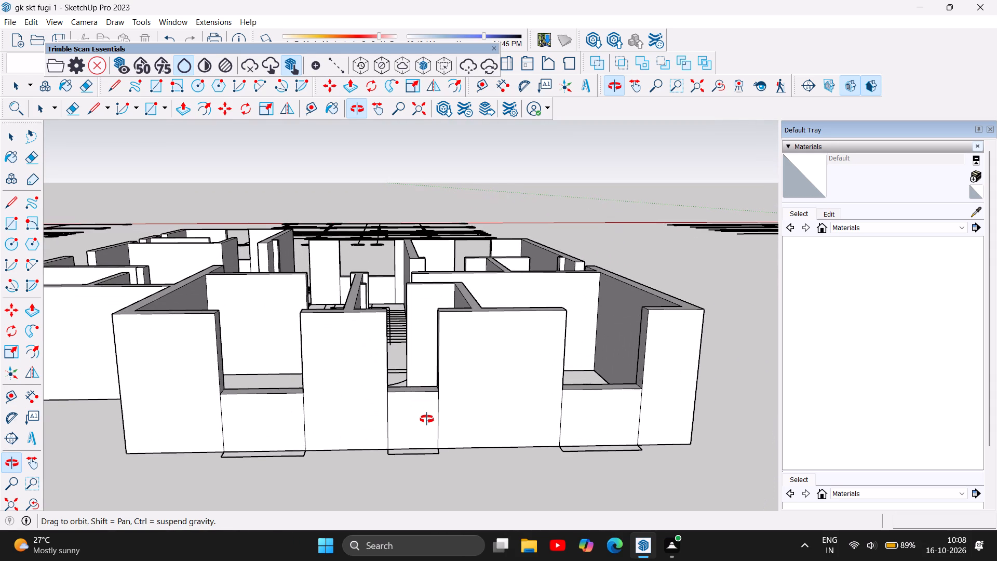
{"action": "left_click", "coordinate": [183, 108]}
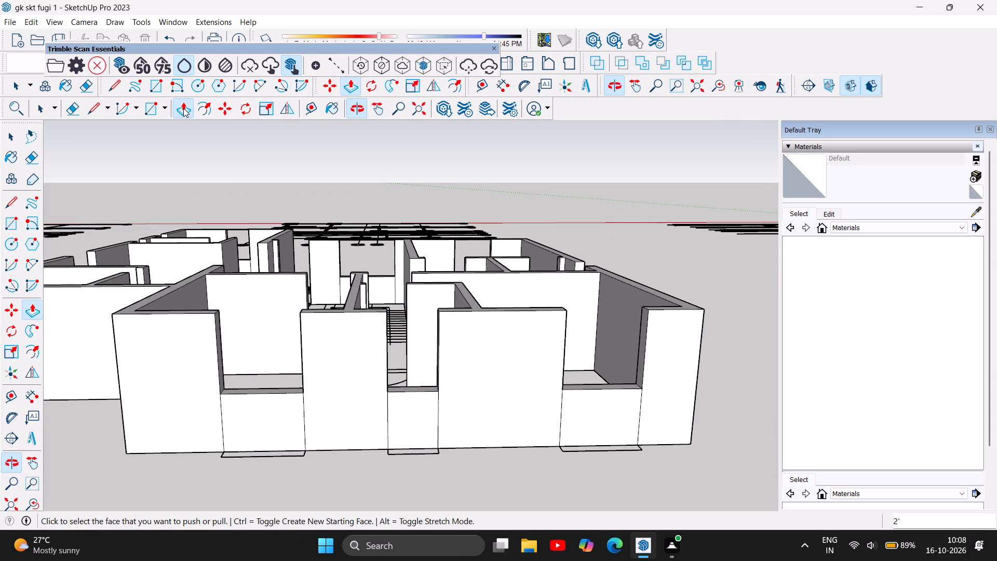
{"action": "scroll", "coordinate": [405, 371], "scroll_direction": "up", "scroll_amount": 4}
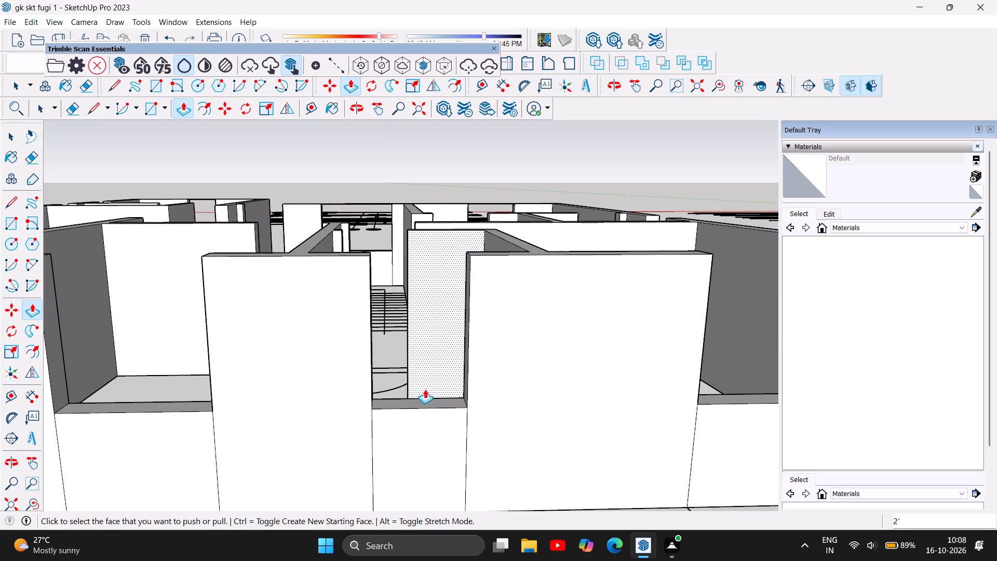
{"action": "scroll", "coordinate": [438, 404], "scroll_direction": "up", "scroll_amount": 1}
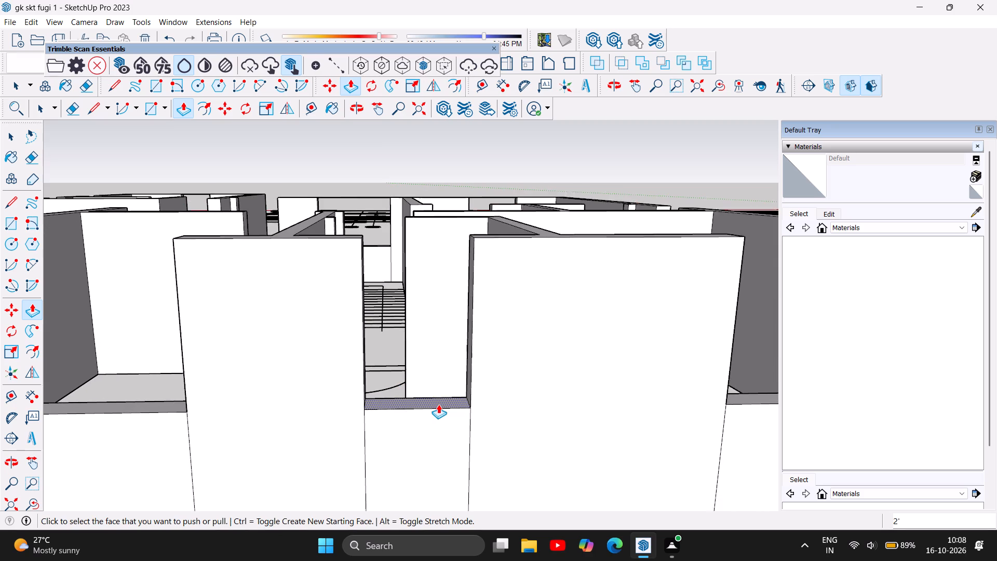
{"action": "scroll", "coordinate": [438, 404], "scroll_direction": "up", "scroll_amount": 1}
{"action": "left_click", "coordinate": [447, 398]}
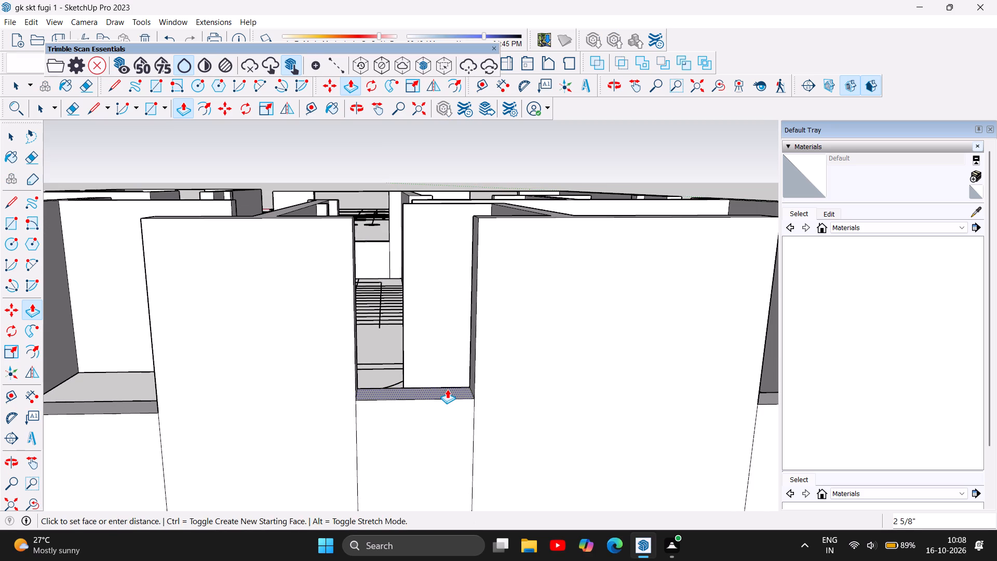
{"action": "type", "text": "2'"}
{"action": "key", "text": "Return"}
Push/Pull the sill of the single narrow window opening in the otherwise solid outer side wall up by 2'.
{"action": "scroll", "coordinate": [394, 363], "scroll_direction": "down", "scroll_amount": 4}
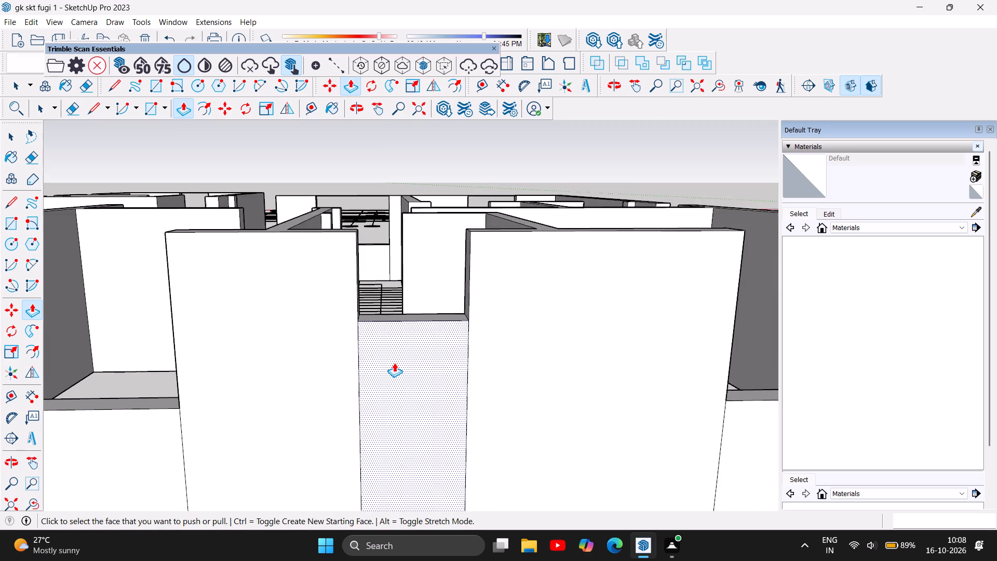
{"action": "scroll", "coordinate": [394, 363], "scroll_direction": "down", "scroll_amount": 9}
{"action": "scroll", "coordinate": [572, 429], "scroll_direction": "down", "scroll_amount": 6}
{"action": "scroll", "coordinate": [517, 499], "scroll_direction": "down", "scroll_amount": 4}
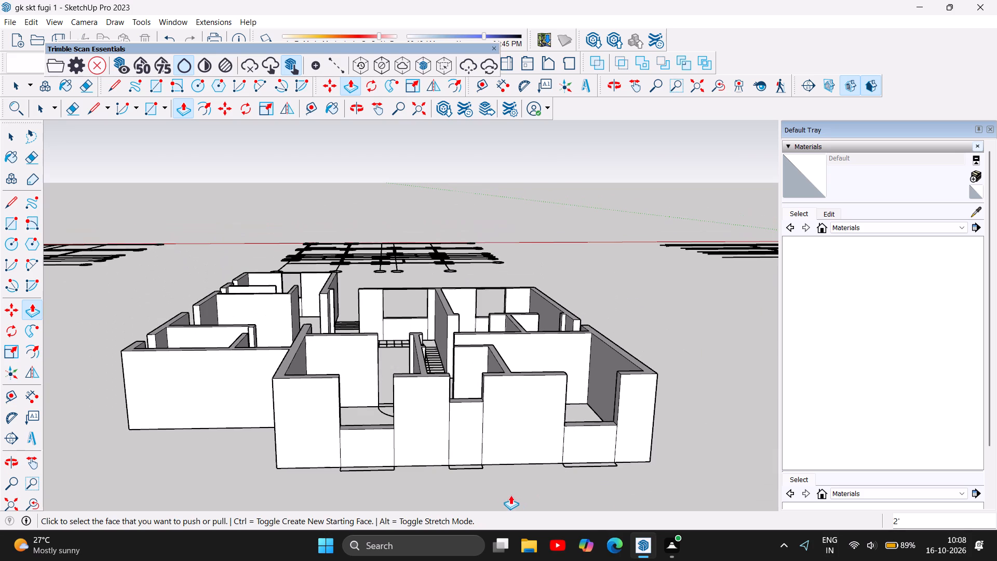
{"action": "left_click", "coordinate": [362, 114]}
{"action": "left_click_drag", "start_coordinate": [777, 362], "coordinate": [748, 364]}
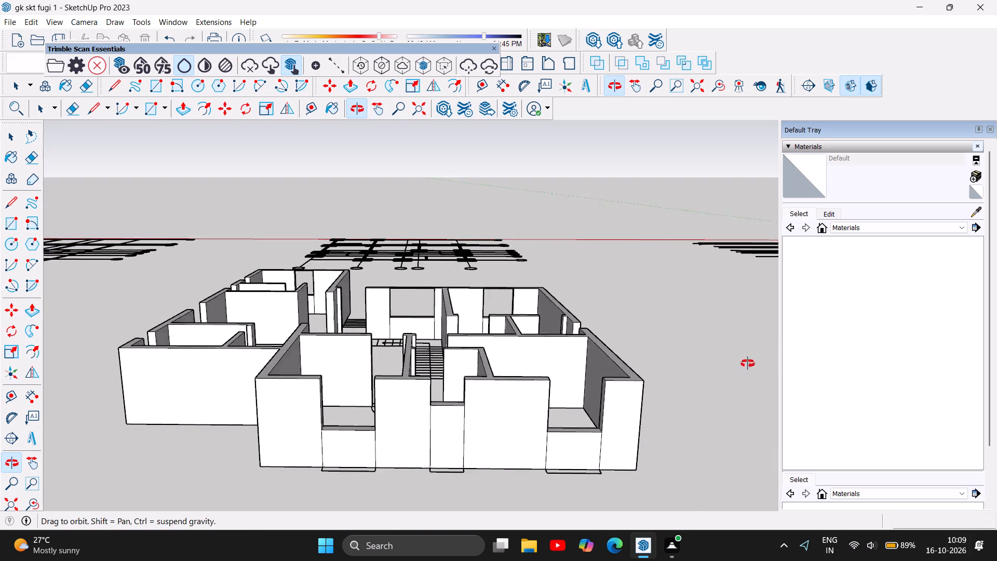
{"action": "left_click_drag", "start_coordinate": [748, 364], "coordinate": [403, 397]}
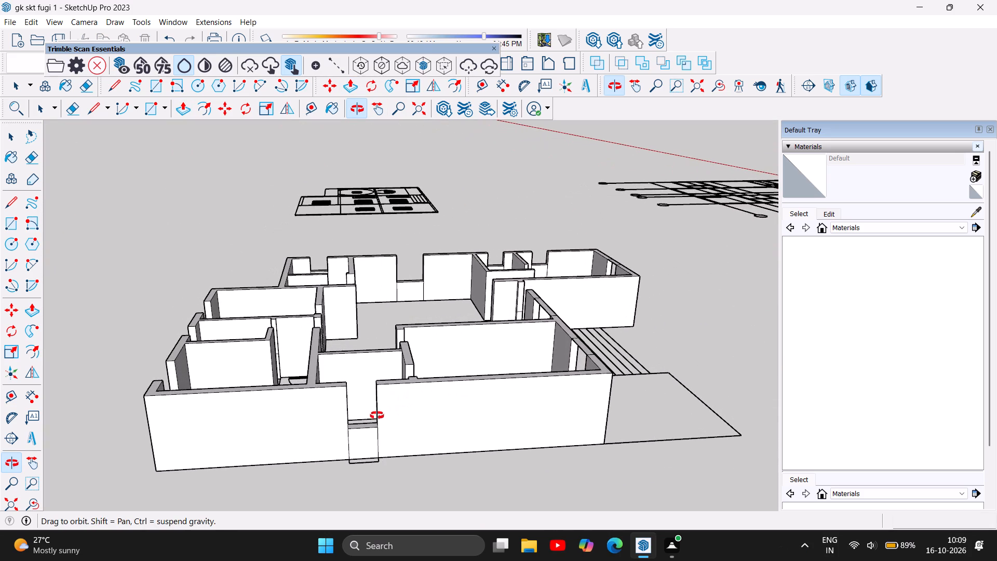
{"action": "scroll", "coordinate": [379, 415], "scroll_direction": "up", "scroll_amount": 9}
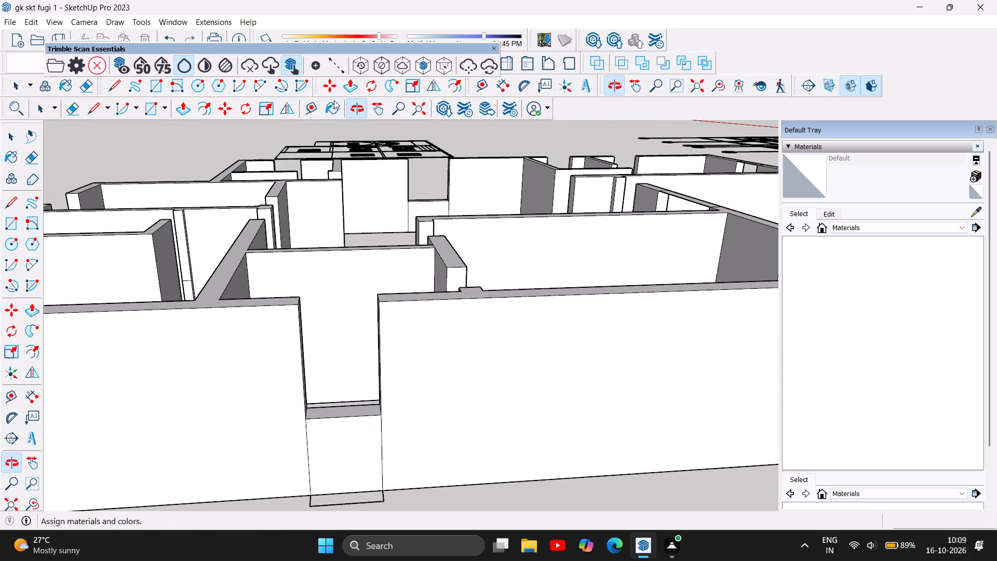
{"action": "left_click", "coordinate": [354, 86]}
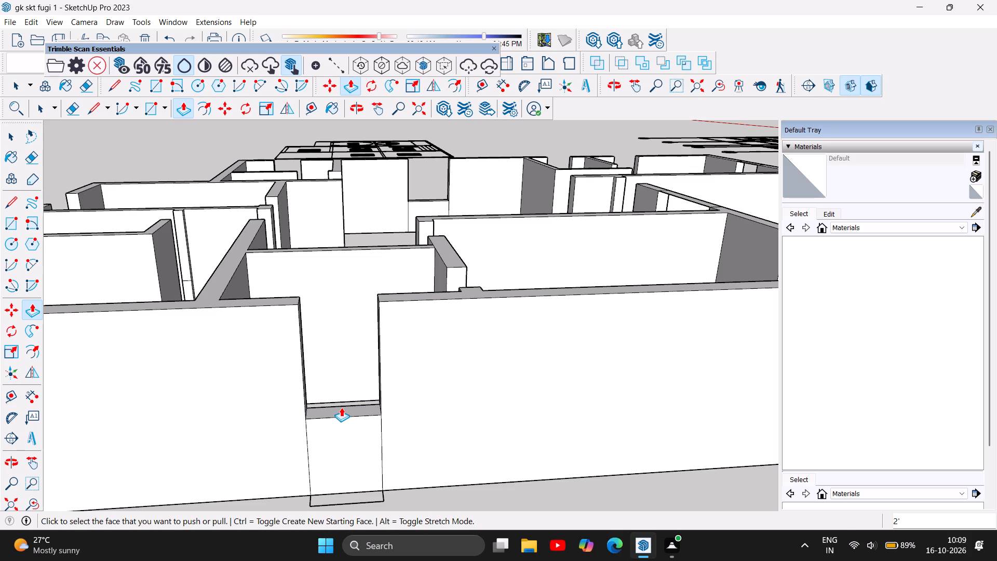
{"action": "left_click", "coordinate": [341, 407]}
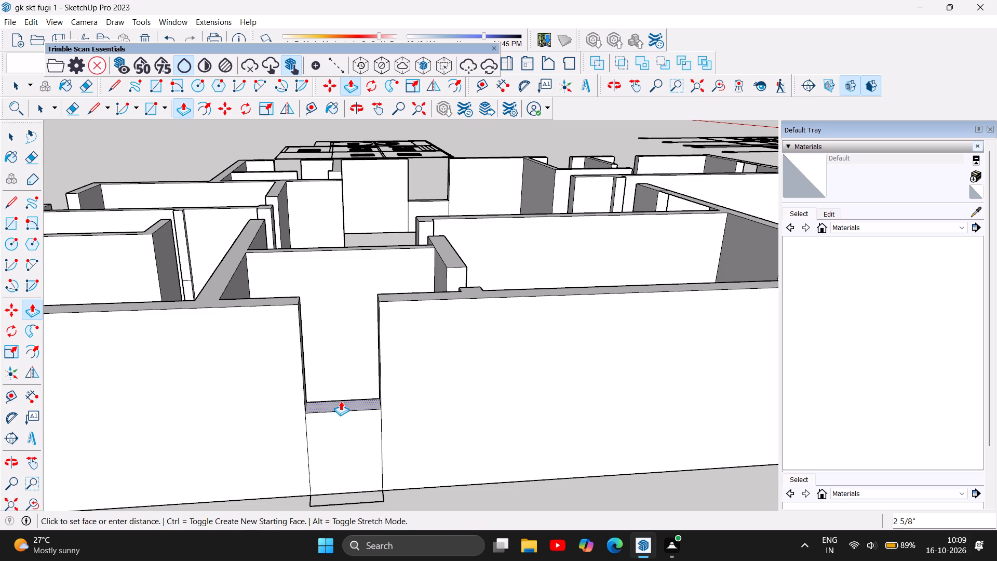
{"action": "type", "text": "2'"}
{"action": "key", "text": "Return"}
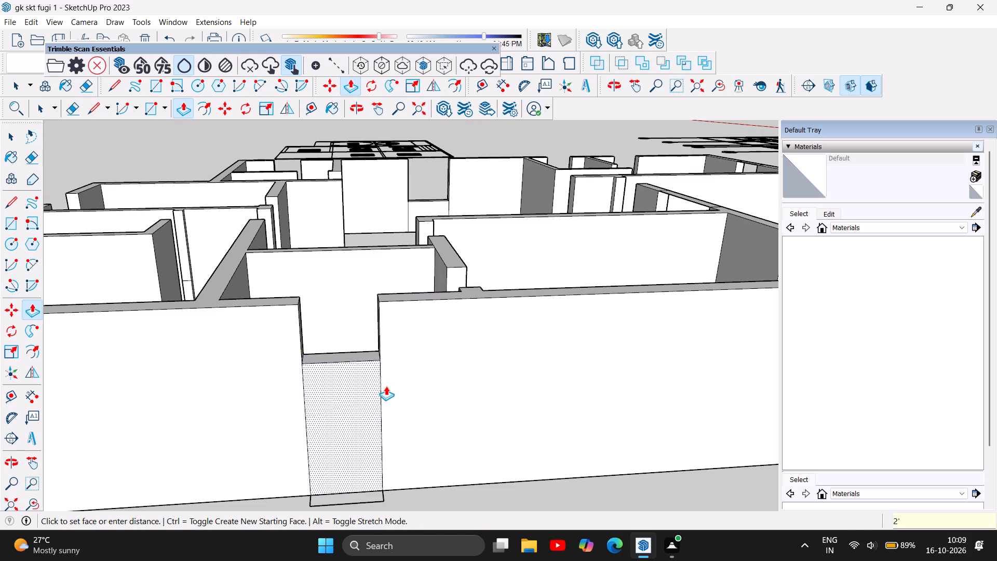
Examine the sills and window openings around the whole house, from the outer walls and from above the rooms.
{"action": "scroll", "coordinate": [386, 386], "scroll_direction": "down", "scroll_amount": 6}
{"action": "scroll", "coordinate": [354, 354], "scroll_direction": "down", "scroll_amount": 7}
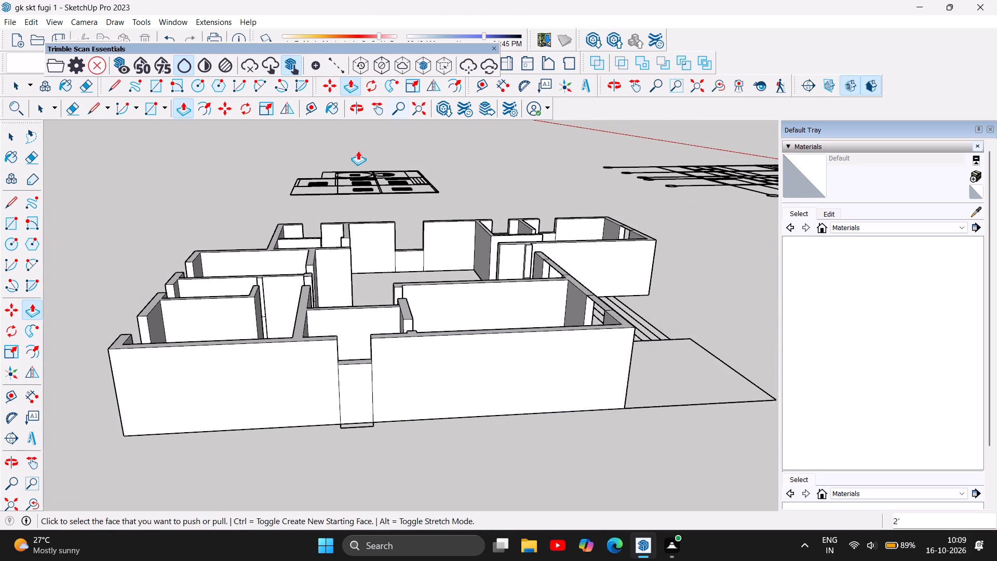
{"action": "left_click", "coordinate": [361, 105]}
{"action": "left_click_drag", "start_coordinate": [646, 262], "coordinate": [499, 257]}
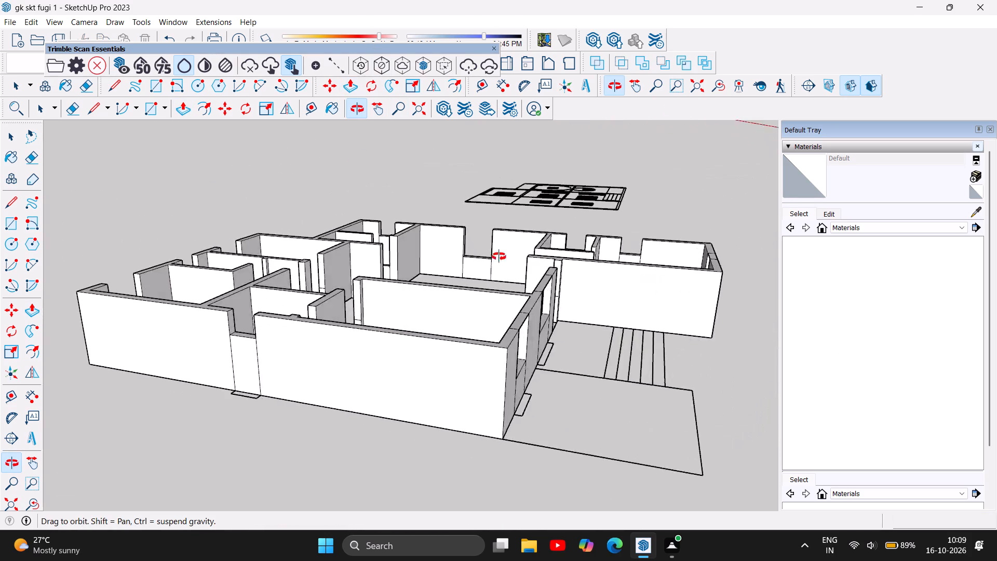
{"action": "left_click_drag", "start_coordinate": [499, 257], "coordinate": [262, 232]}
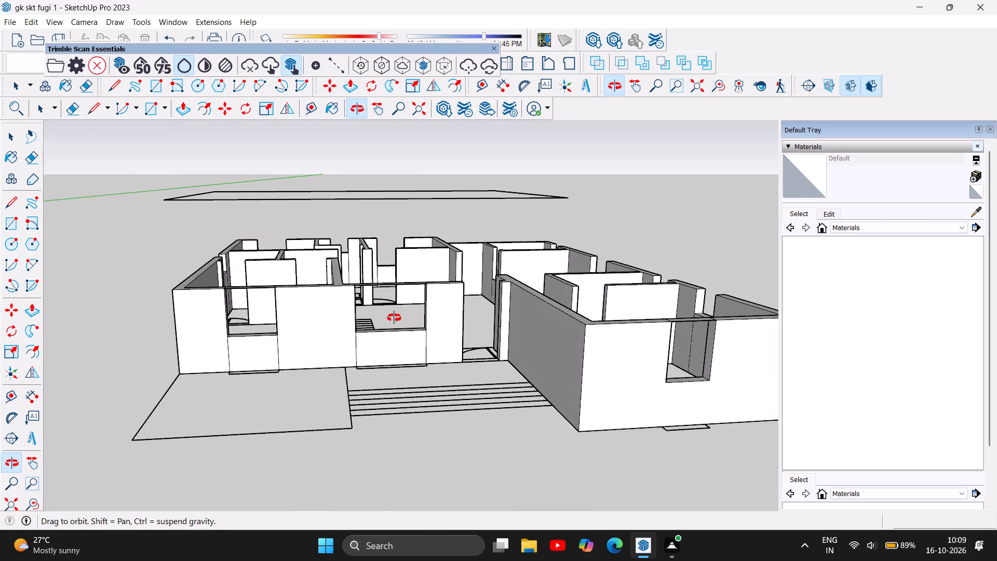
{"action": "scroll", "coordinate": [390, 317], "scroll_direction": "down", "scroll_amount": 5}
{"action": "scroll", "coordinate": [462, 327], "scroll_direction": "up", "scroll_amount": 11}
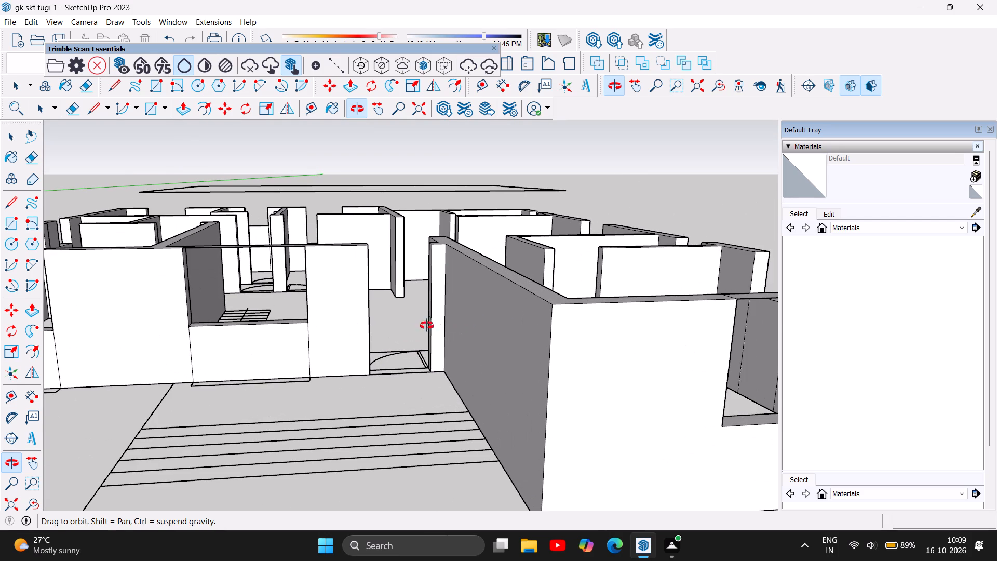
{"action": "scroll", "coordinate": [368, 372], "scroll_direction": "down", "scroll_amount": 6}
{"action": "left_click_drag", "start_coordinate": [379, 317], "coordinate": [387, 419]}
{"action": "left_click_drag", "start_coordinate": [409, 328], "coordinate": [421, 396]}
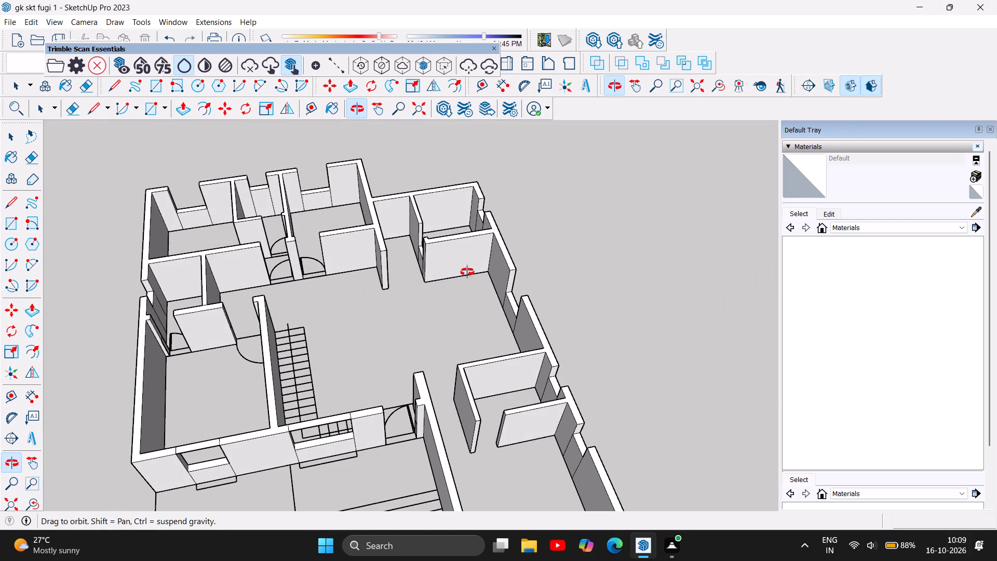
{"action": "scroll", "coordinate": [372, 279], "scroll_direction": "down", "scroll_amount": 6}
{"action": "left_click_drag", "start_coordinate": [511, 344], "coordinate": [383, 311]}
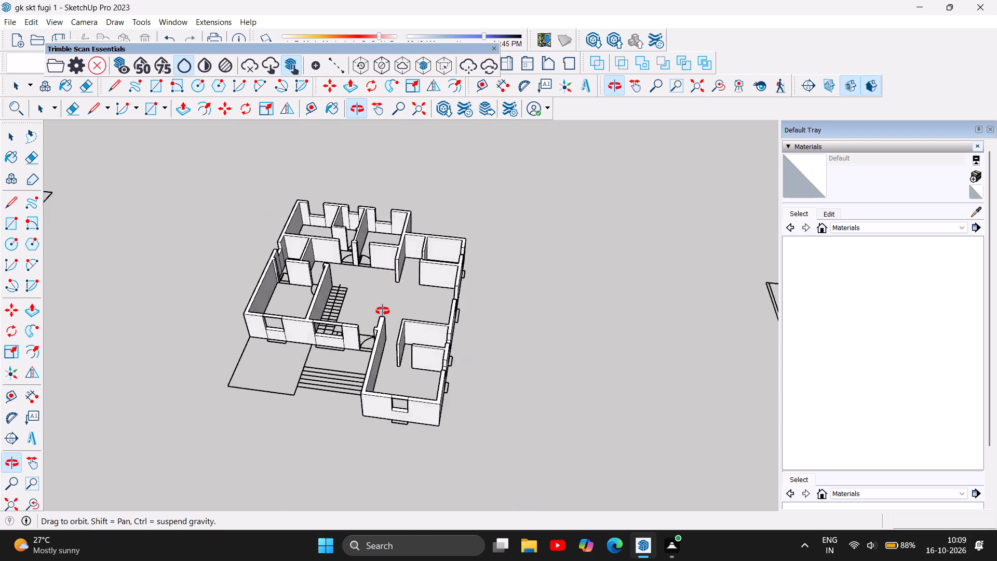
{"action": "left_click_drag", "start_coordinate": [383, 311], "coordinate": [365, 277]}
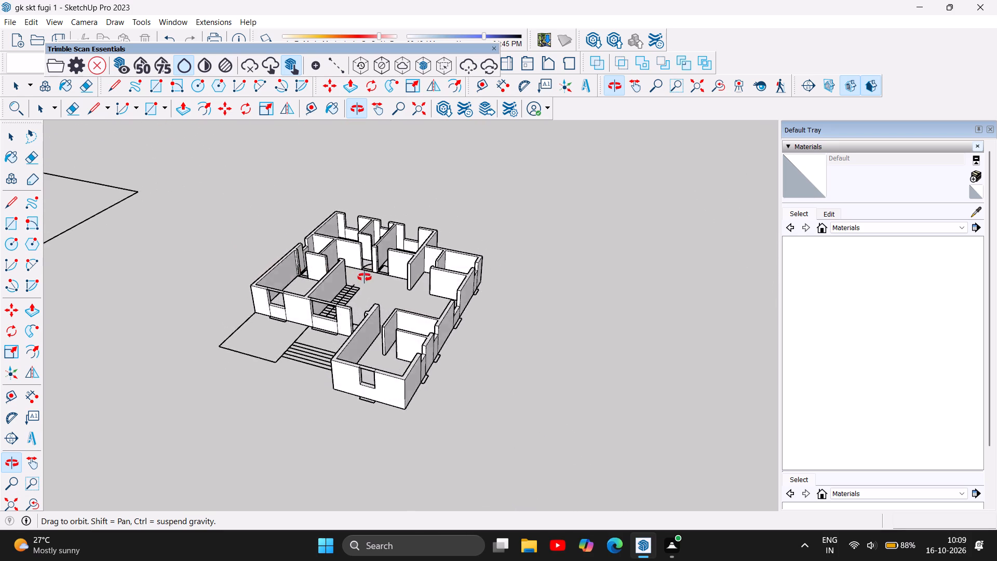
{"action": "left_click_drag", "start_coordinate": [365, 277], "coordinate": [568, 311]}
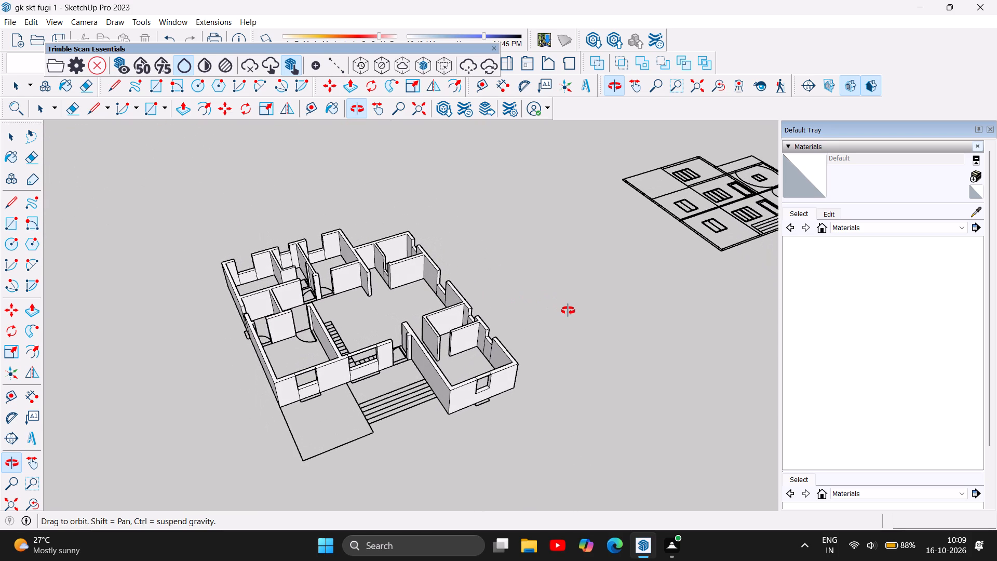
{"action": "left_click_drag", "start_coordinate": [568, 311], "coordinate": [565, 314]}
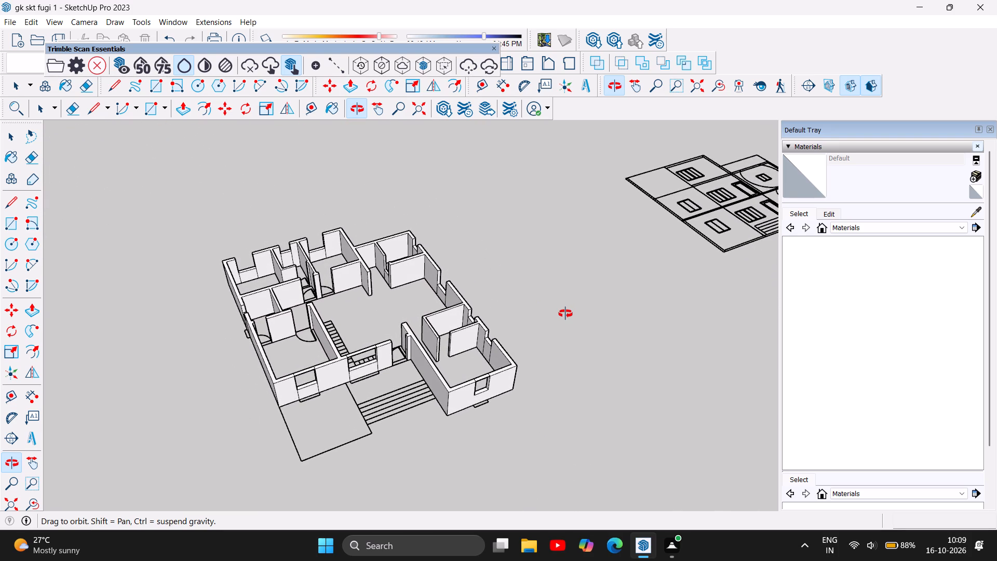
{"action": "left_click_drag", "start_coordinate": [565, 314], "coordinate": [343, 322]}
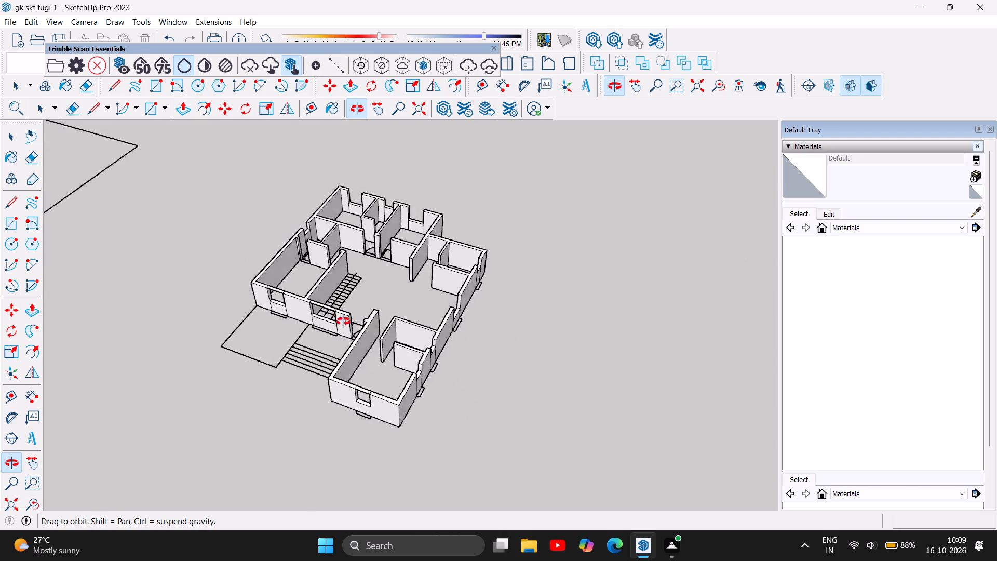
{"action": "left_click_drag", "start_coordinate": [343, 322], "coordinate": [516, 344]}
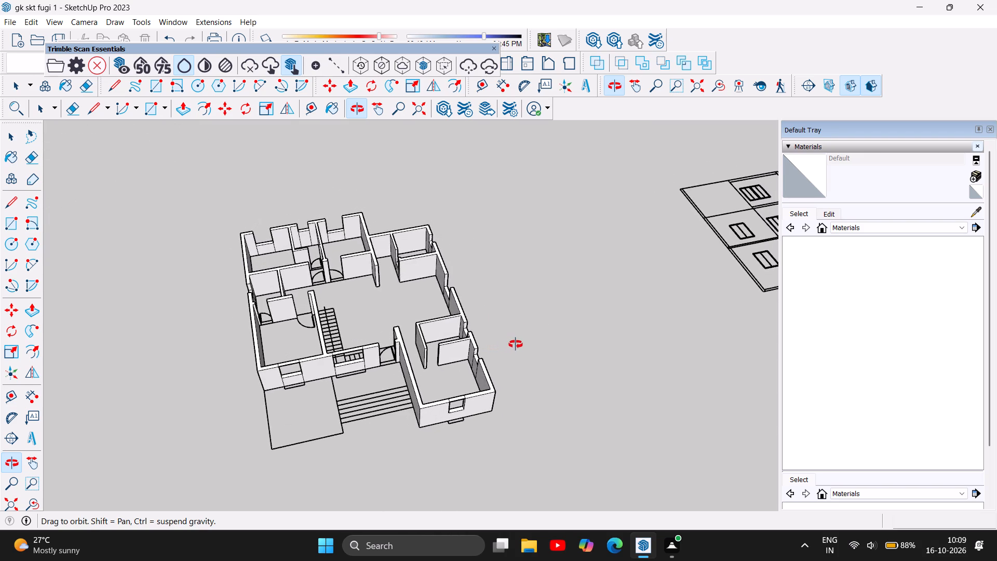
{"action": "left_click_drag", "start_coordinate": [516, 344], "coordinate": [523, 341]}
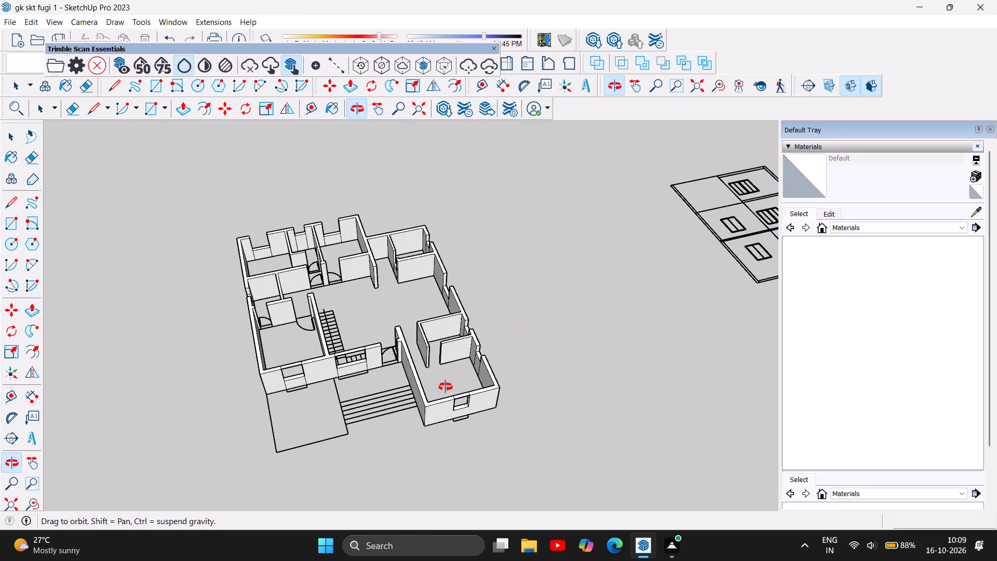
{"action": "scroll", "coordinate": [477, 371], "scroll_direction": "up", "scroll_amount": 6}
{"action": "scroll", "coordinate": [522, 346], "scroll_direction": "up", "scroll_amount": 7}
{"action": "left_click_drag", "start_coordinate": [538, 344], "coordinate": [550, 342]}
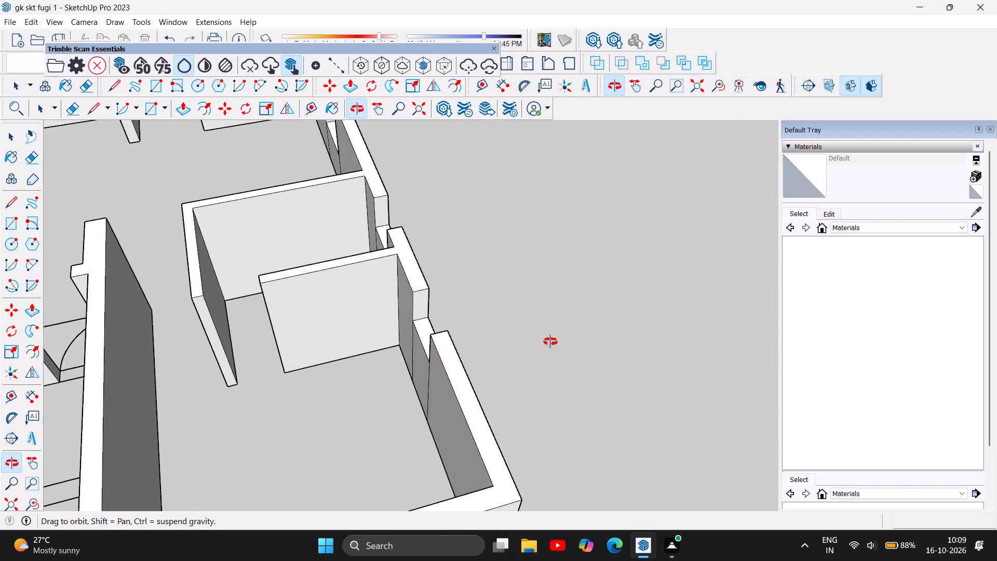
{"action": "left_click_drag", "start_coordinate": [550, 342], "coordinate": [682, 280]}
{"action": "left_click_drag", "start_coordinate": [370, 362], "coordinate": [594, 313]}
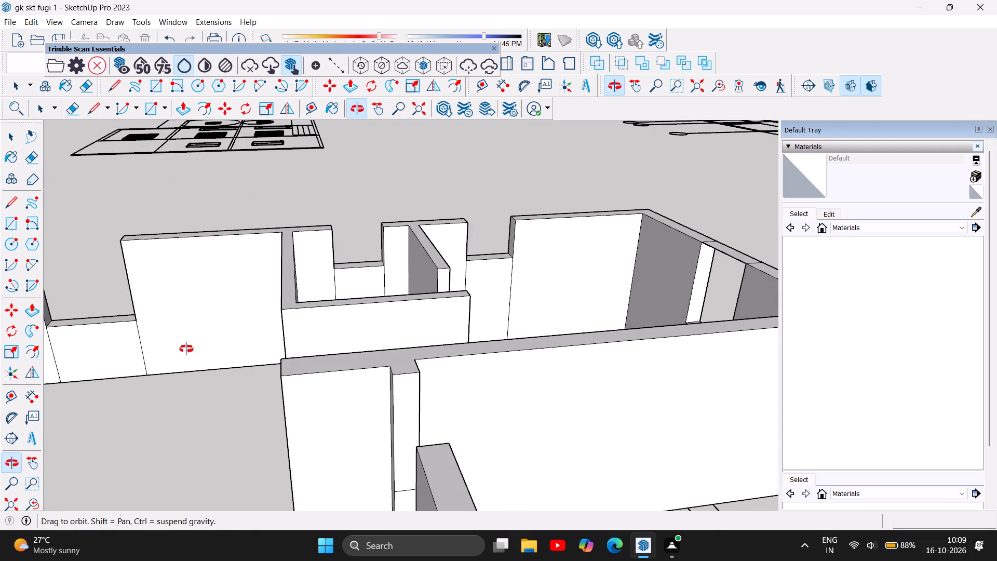
{"action": "left_click_drag", "start_coordinate": [186, 349], "coordinate": [380, 272]}
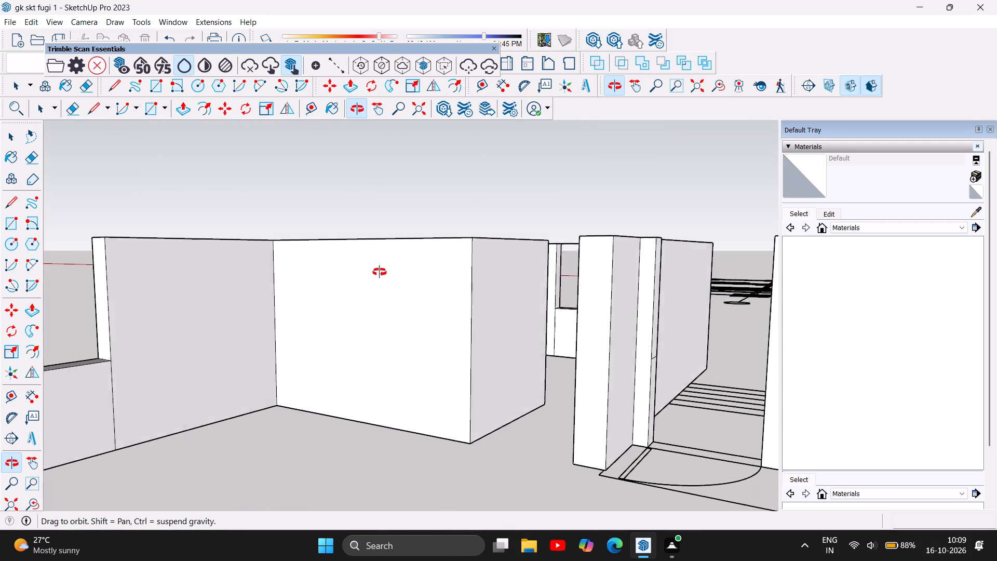
{"action": "left_click_drag", "start_coordinate": [380, 272], "coordinate": [300, 258]}
{"action": "scroll", "coordinate": [251, 323], "scroll_direction": "down", "scroll_amount": 4}
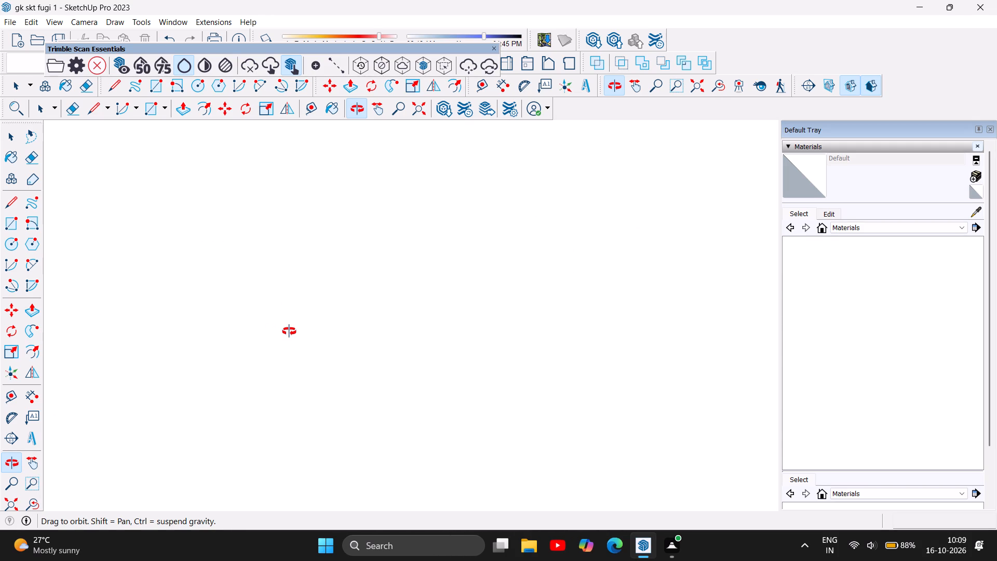
{"action": "scroll", "coordinate": [289, 331], "scroll_direction": "up", "scroll_amount": 5}
{"action": "scroll", "coordinate": [289, 331], "scroll_direction": "down", "scroll_amount": 18}
{"action": "left_click_drag", "start_coordinate": [338, 299], "coordinate": [314, 396]}
{"action": "left_click_drag", "start_coordinate": [348, 284], "coordinate": [335, 393]}
{"action": "scroll", "coordinate": [318, 377], "scroll_direction": "down", "scroll_amount": 9}
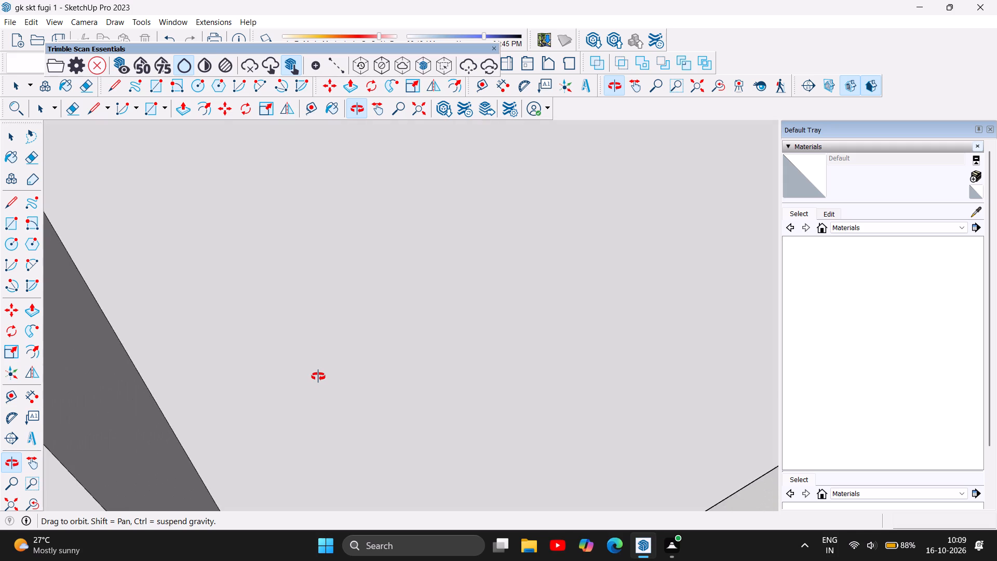
{"action": "scroll", "coordinate": [318, 377], "scroll_direction": "down", "scroll_amount": 14}
{"action": "scroll", "coordinate": [318, 377], "scroll_direction": "down", "scroll_amount": 7}
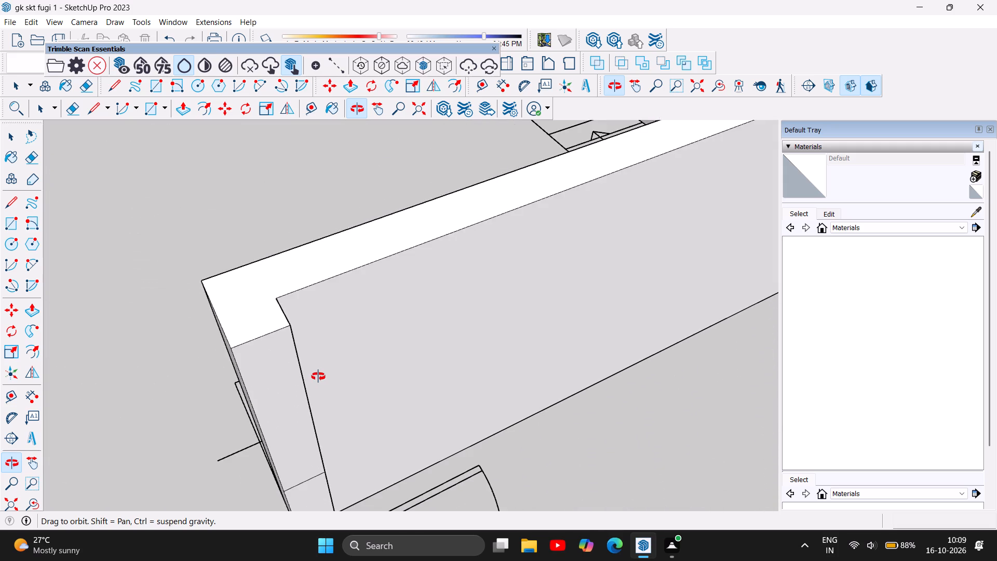
{"action": "scroll", "coordinate": [318, 377], "scroll_direction": "down", "scroll_amount": 19}
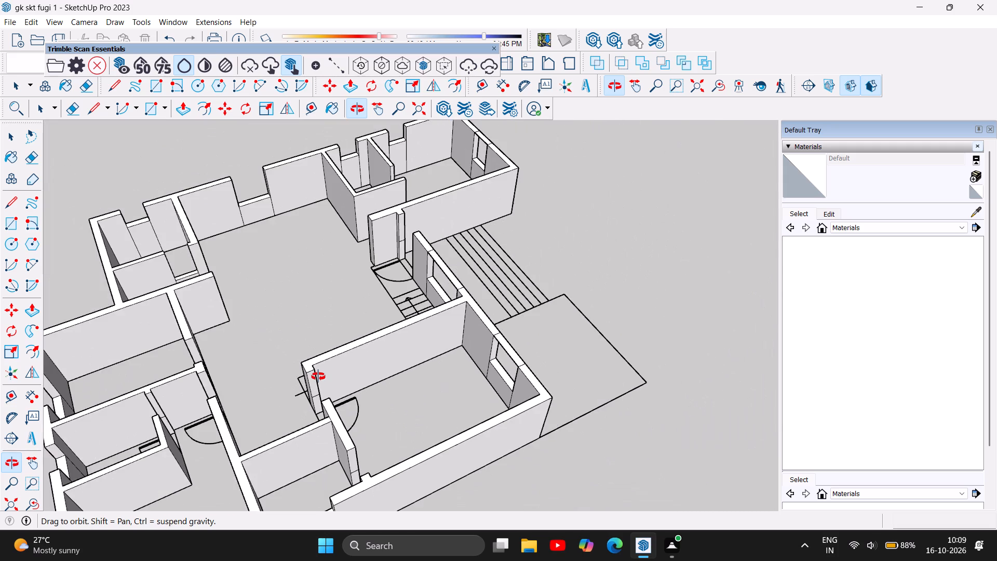
{"action": "scroll", "coordinate": [318, 377], "scroll_direction": "down", "scroll_amount": 7}
{"action": "left_click_drag", "start_coordinate": [511, 409], "coordinate": [256, 394]}
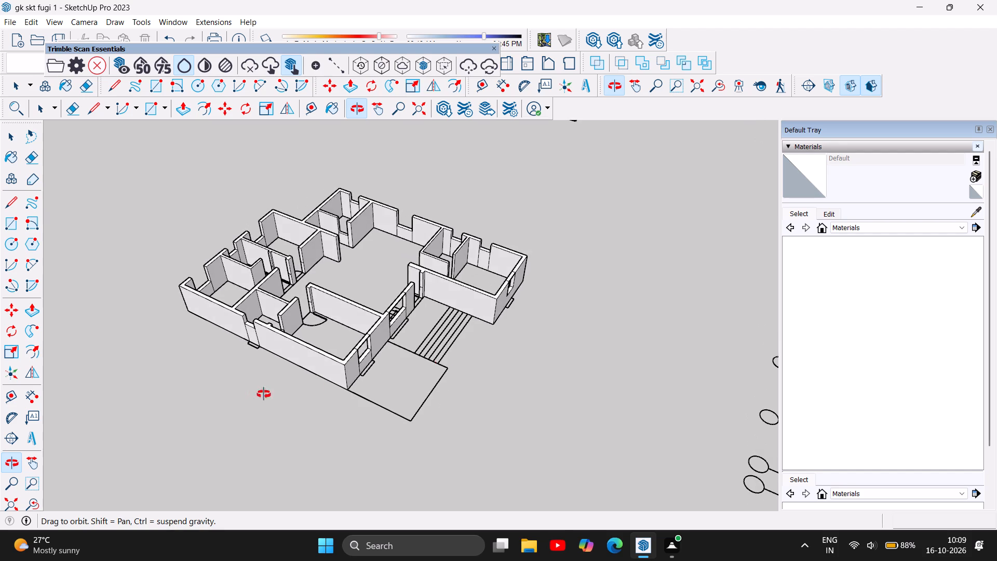
{"action": "left_click_drag", "start_coordinate": [654, 331], "coordinate": [351, 328]}
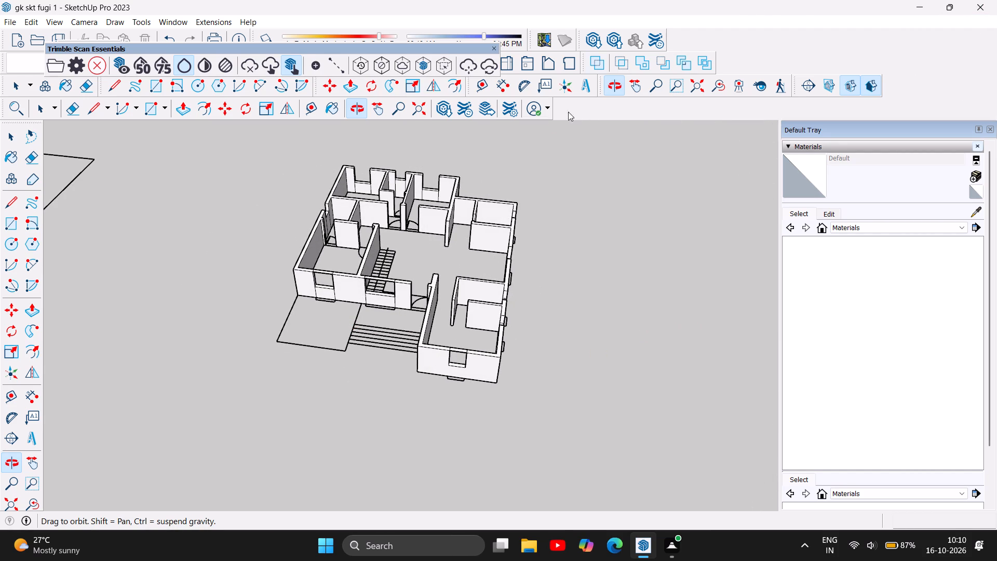
{"action": "left_click_drag", "start_coordinate": [154, 337], "coordinate": [232, 302]}
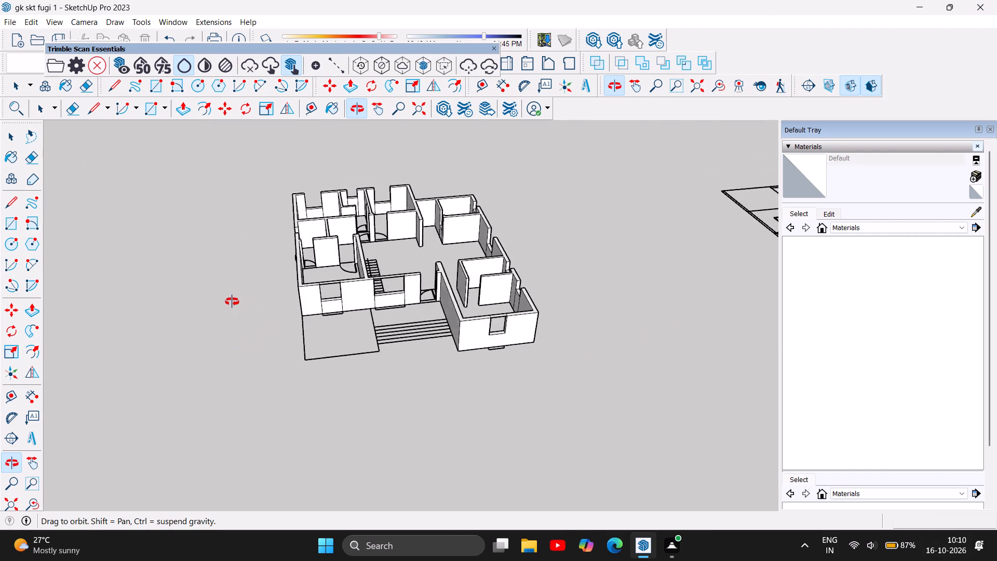
{"action": "left_click_drag", "start_coordinate": [232, 302], "coordinate": [185, 282]}
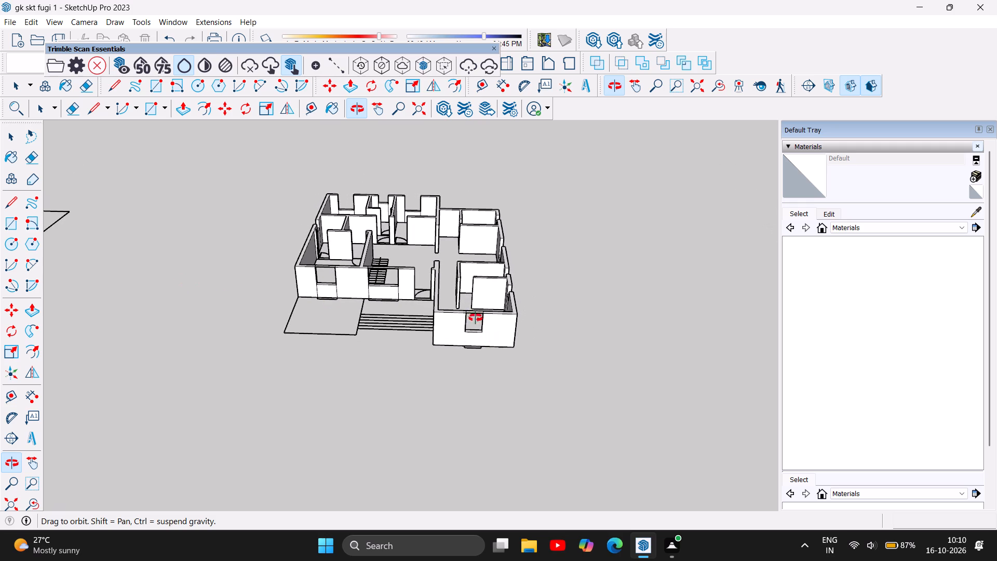
{"action": "scroll", "coordinate": [465, 303], "scroll_direction": "up", "scroll_amount": 4}
{"action": "scroll", "coordinate": [495, 346], "scroll_direction": "up", "scroll_amount": 2}
{"action": "scroll", "coordinate": [554, 402], "scroll_direction": "down", "scroll_amount": 2}
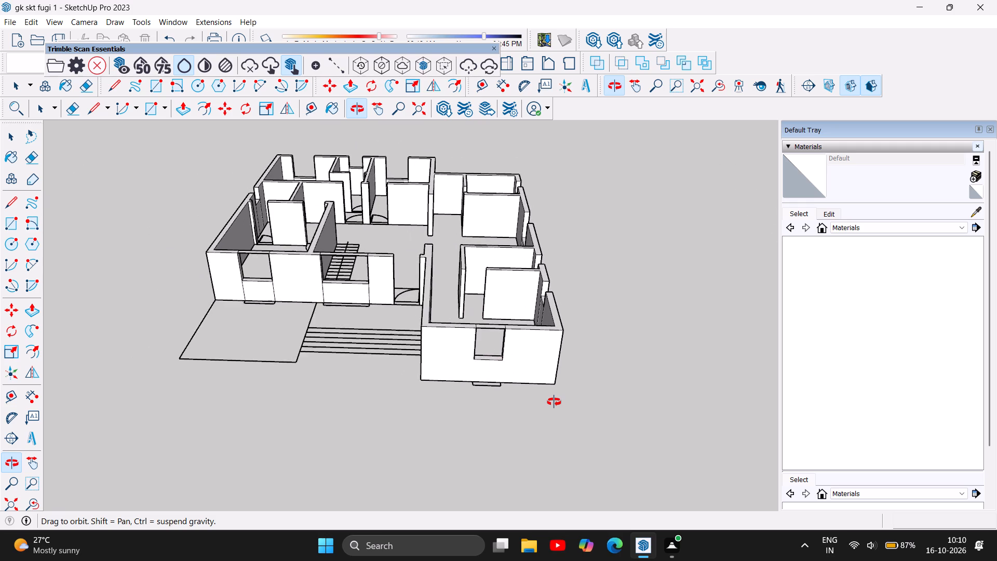
{"action": "scroll", "coordinate": [554, 402], "scroll_direction": "down", "scroll_amount": 1}
{"action": "scroll", "coordinate": [545, 282], "scroll_direction": "up", "scroll_amount": 5}
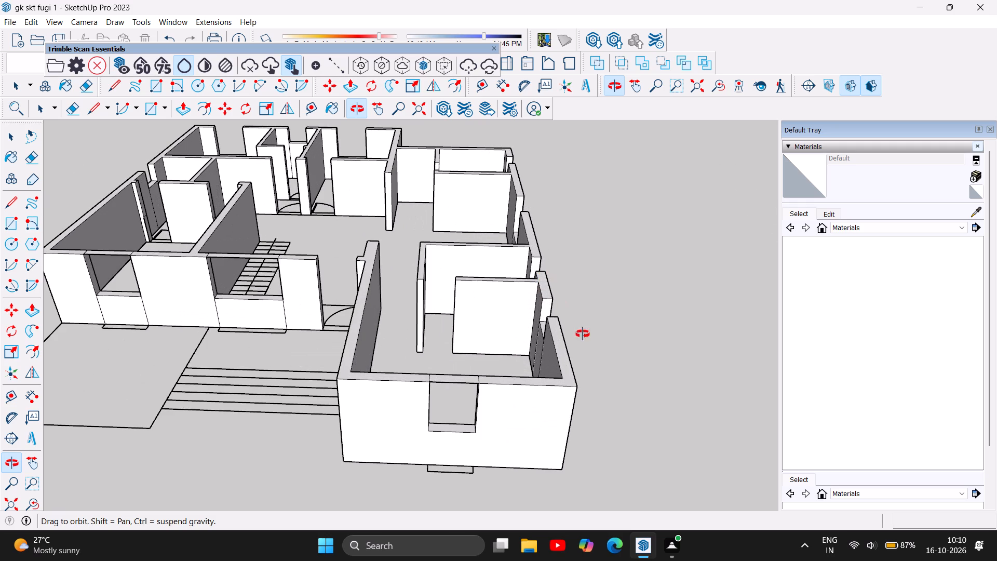
{"action": "left_click_drag", "start_coordinate": [505, 311], "coordinate": [502, 417]}
{"action": "scroll", "coordinate": [487, 422], "scroll_direction": "down", "scroll_amount": 6}
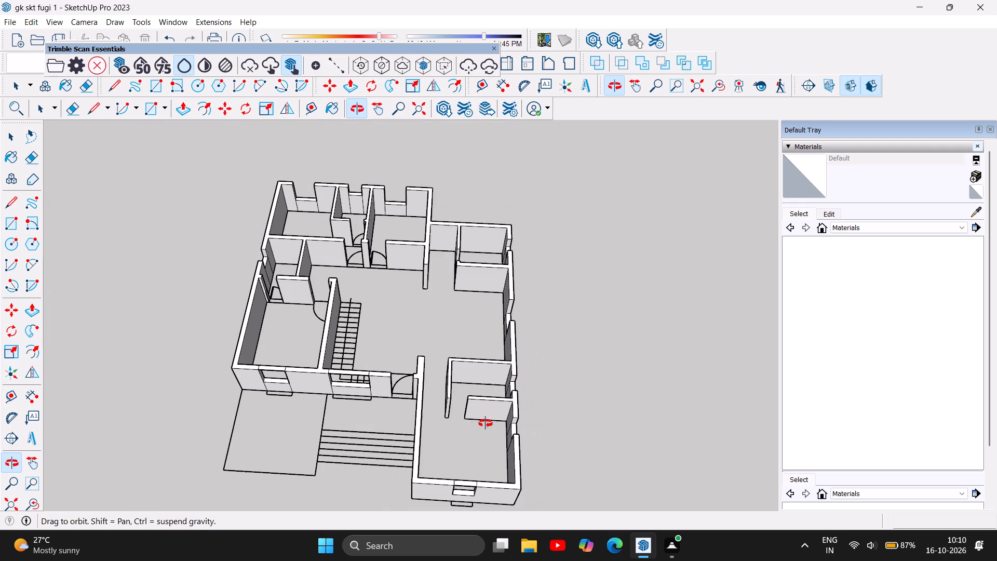
{"action": "left_click_drag", "start_coordinate": [388, 330], "coordinate": [410, 418]}
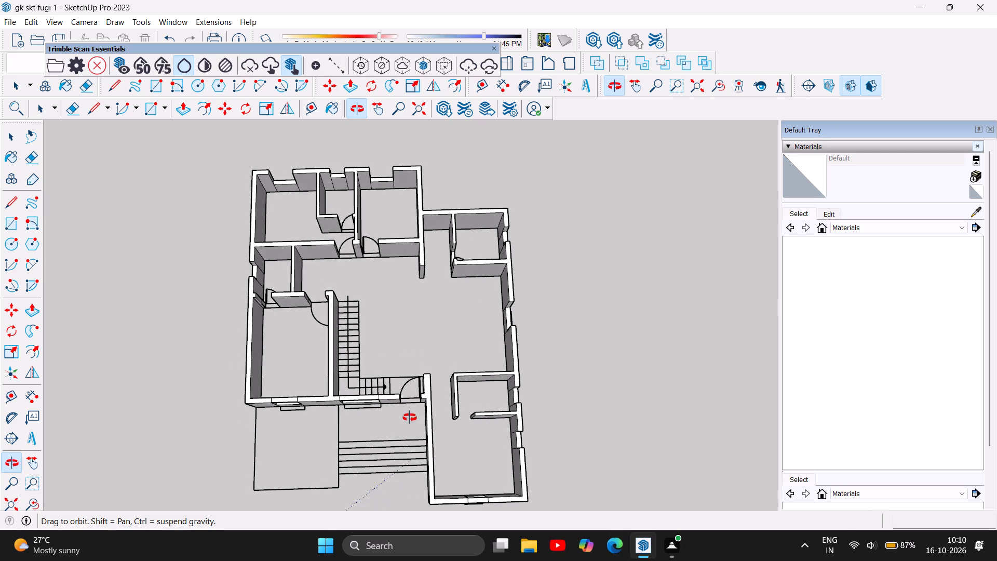
{"action": "left_click_drag", "start_coordinate": [410, 418], "coordinate": [367, 279]}
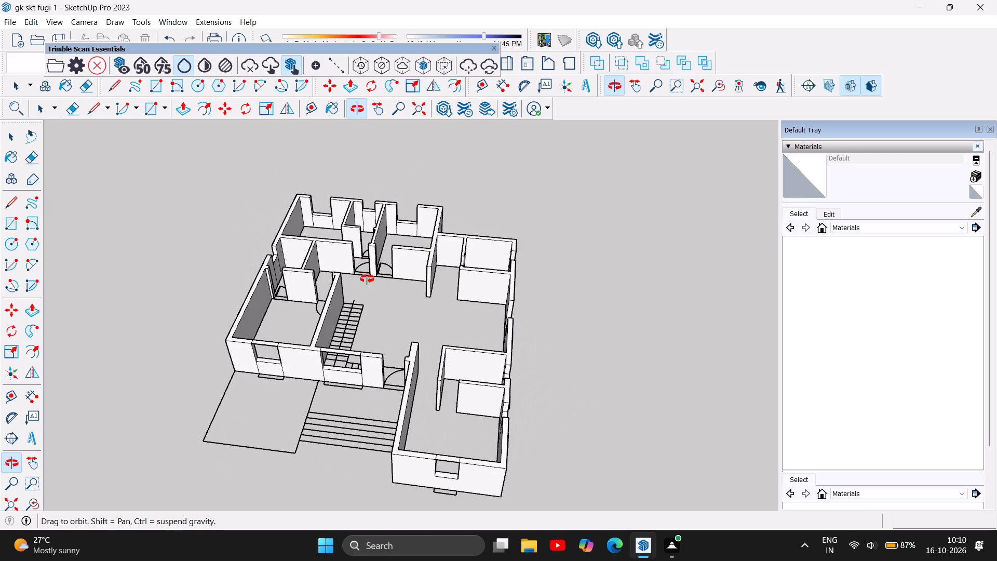
{"action": "left_click_drag", "start_coordinate": [367, 279], "coordinate": [407, 293]}
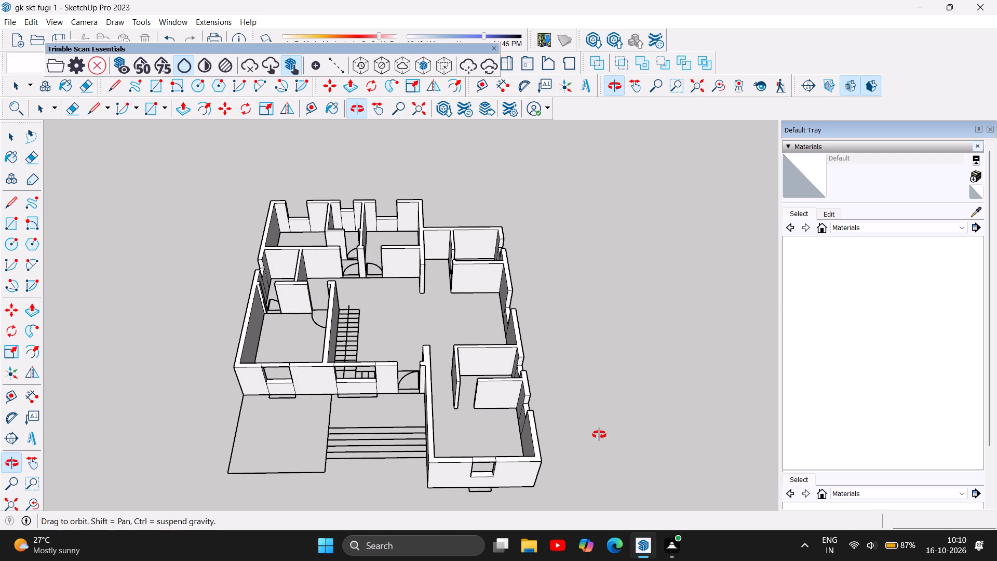
{"action": "left_click_drag", "start_coordinate": [599, 435], "coordinate": [561, 438]}
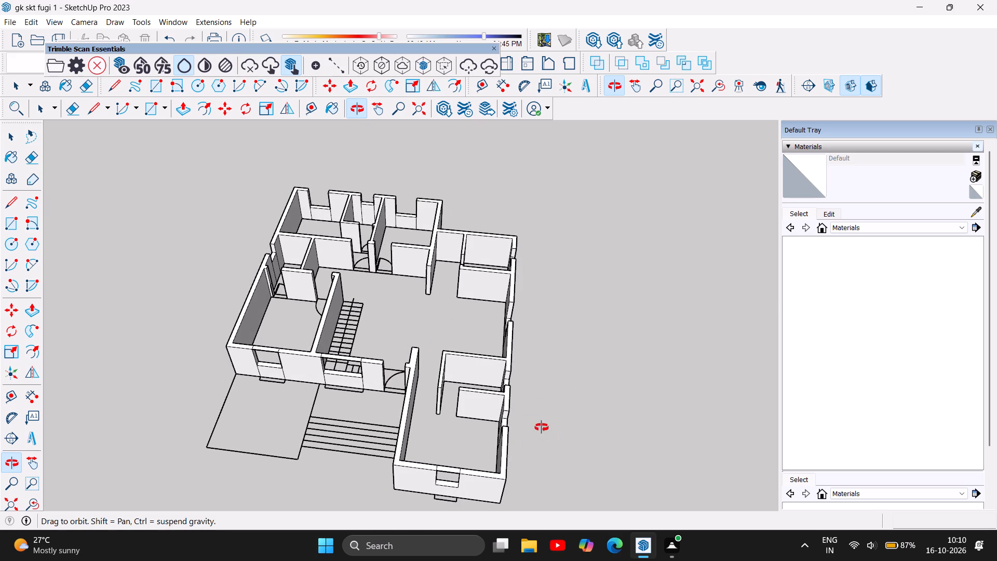
Draw a 2' 6" by 9" rectangle at wall-top level across the long outer wall's window opening in the front room, just beyond the small room's partition.
{"action": "scroll", "coordinate": [515, 424], "scroll_direction": "up", "scroll_amount": 13}
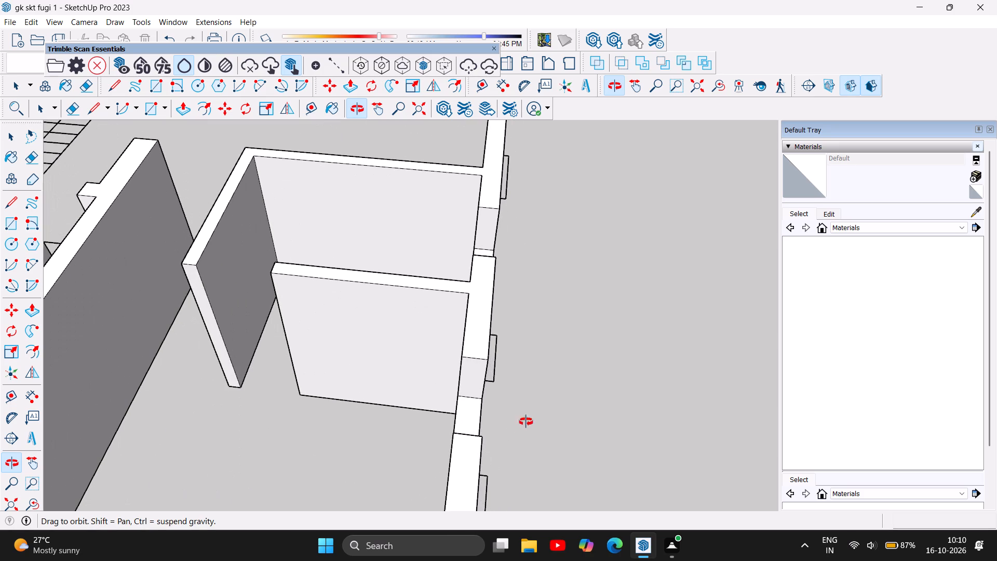
{"action": "left_click", "coordinate": [157, 85]}
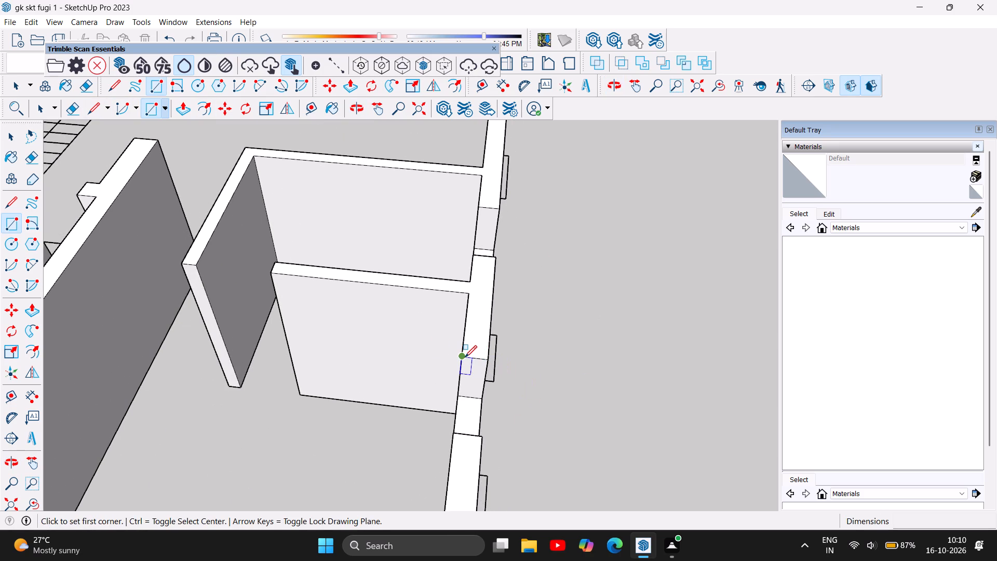
{"action": "left_click", "coordinate": [465, 357]}
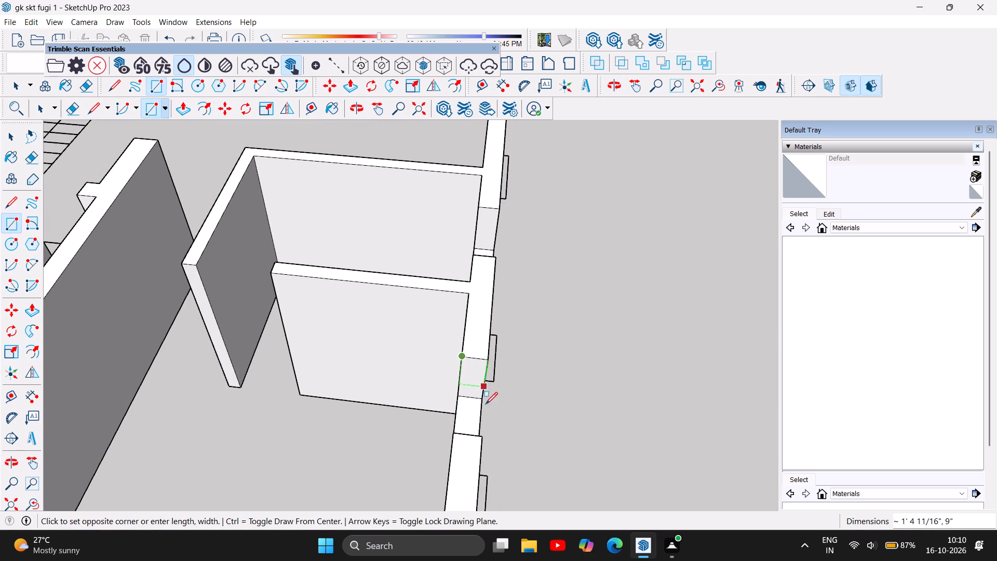
{"action": "left_click", "coordinate": [481, 437]}
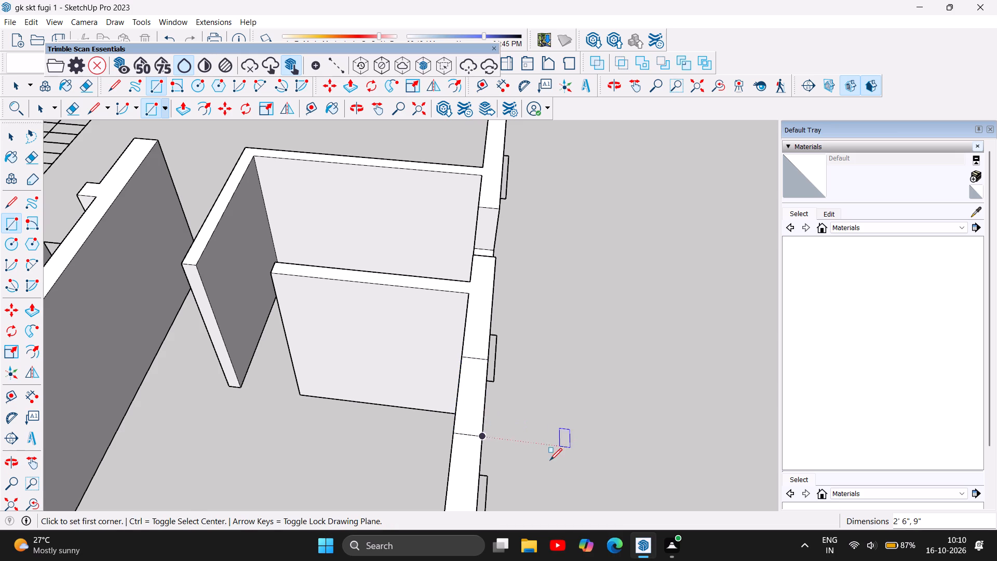
Draw a 2' 6" by 9" rectangle at wall-top level across the small enclosed room's window opening in the long outer wall.
{"action": "scroll", "coordinate": [546, 458], "scroll_direction": "down", "scroll_amount": 9}
{"action": "scroll", "coordinate": [557, 323], "scroll_direction": "up", "scroll_amount": 4}
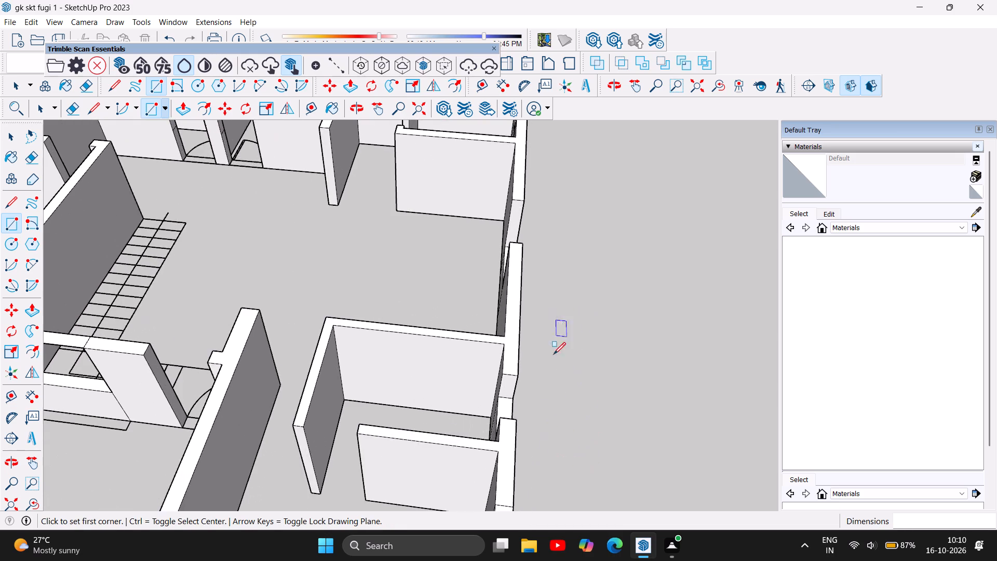
{"action": "scroll", "coordinate": [537, 415], "scroll_direction": "up", "scroll_amount": 5}
{"action": "left_click", "coordinate": [468, 336]}
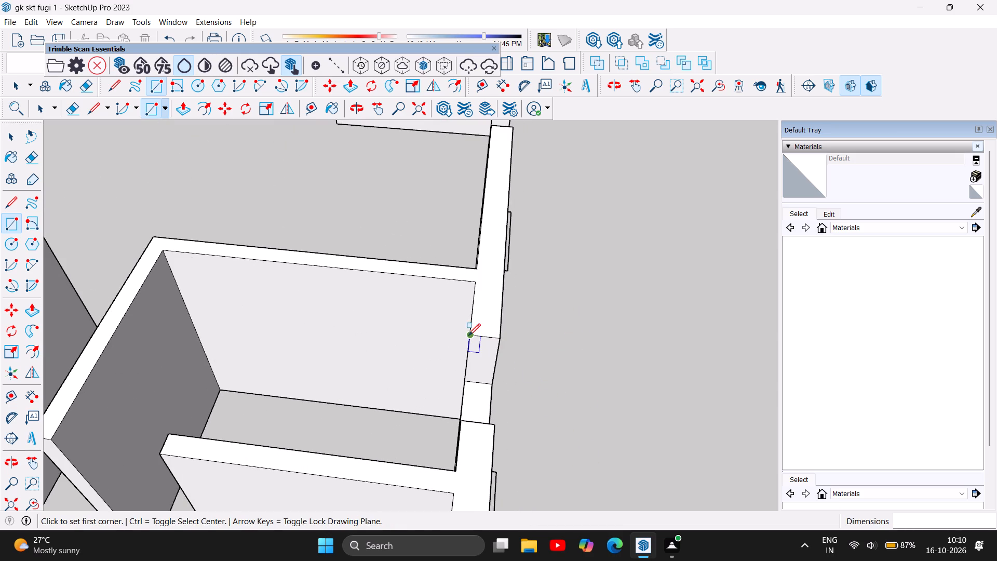
{"action": "left_click", "coordinate": [493, 427]}
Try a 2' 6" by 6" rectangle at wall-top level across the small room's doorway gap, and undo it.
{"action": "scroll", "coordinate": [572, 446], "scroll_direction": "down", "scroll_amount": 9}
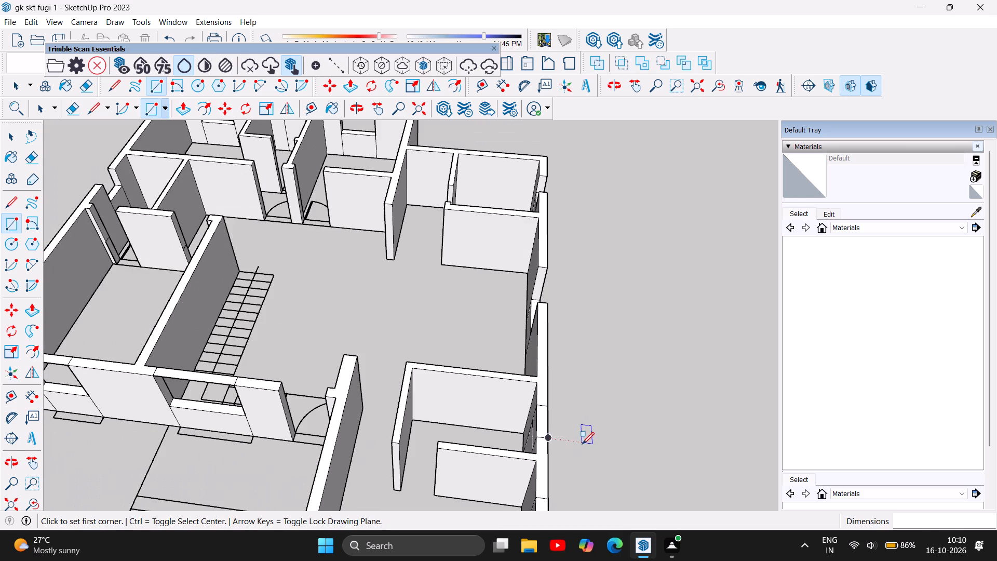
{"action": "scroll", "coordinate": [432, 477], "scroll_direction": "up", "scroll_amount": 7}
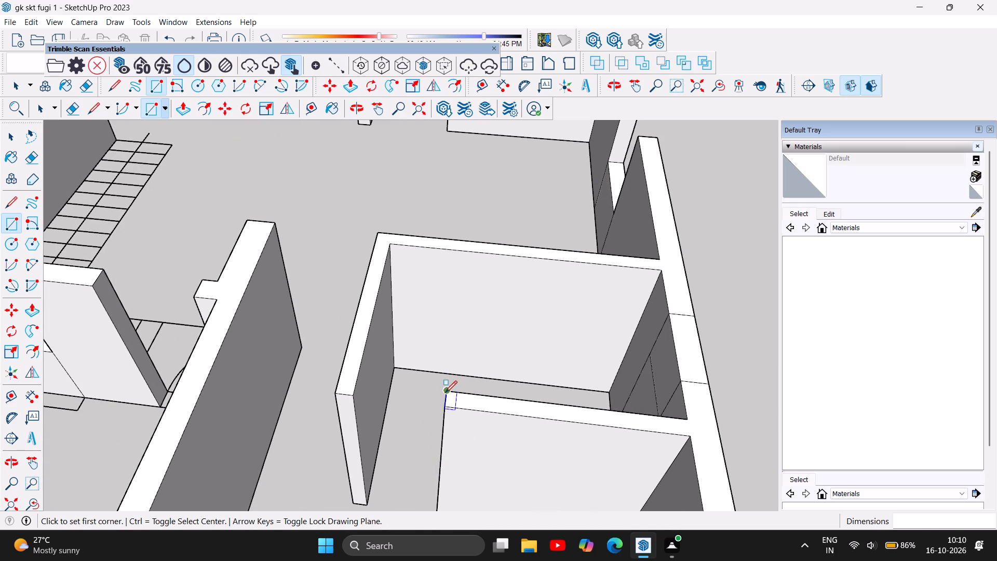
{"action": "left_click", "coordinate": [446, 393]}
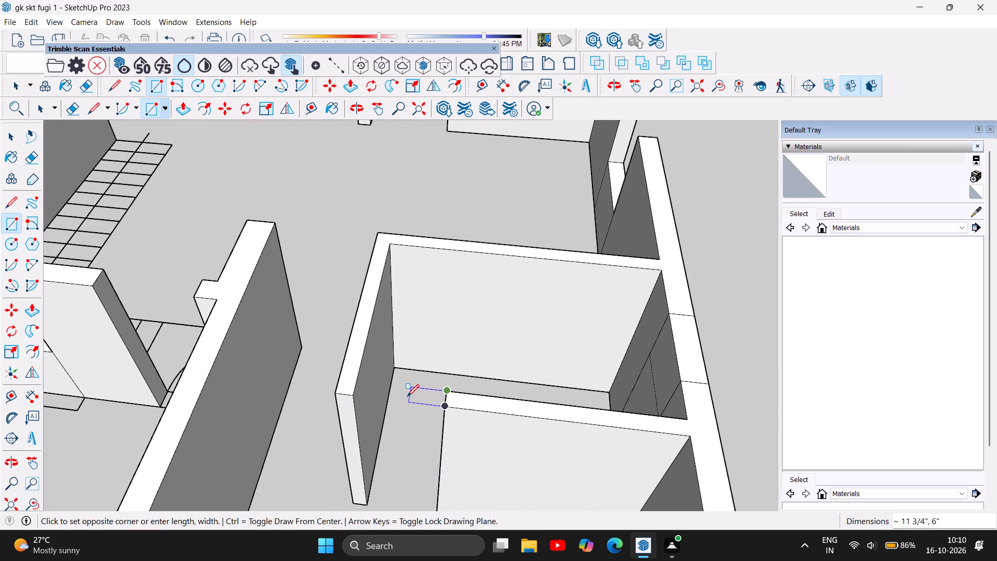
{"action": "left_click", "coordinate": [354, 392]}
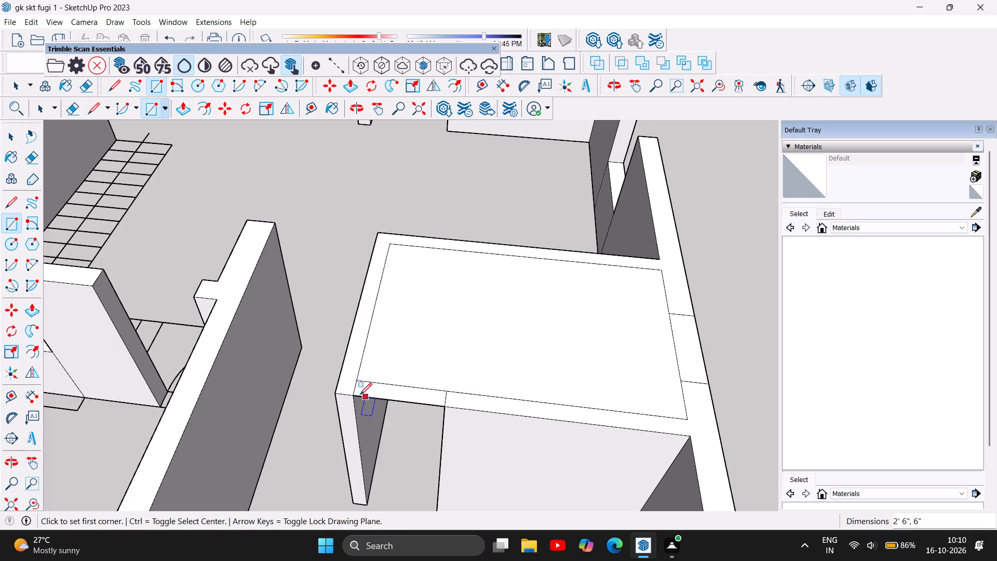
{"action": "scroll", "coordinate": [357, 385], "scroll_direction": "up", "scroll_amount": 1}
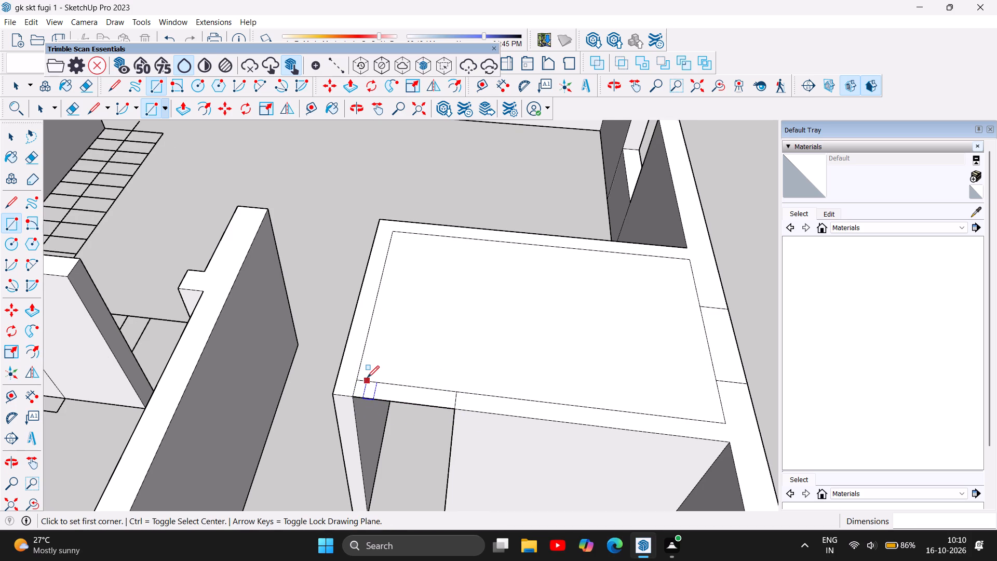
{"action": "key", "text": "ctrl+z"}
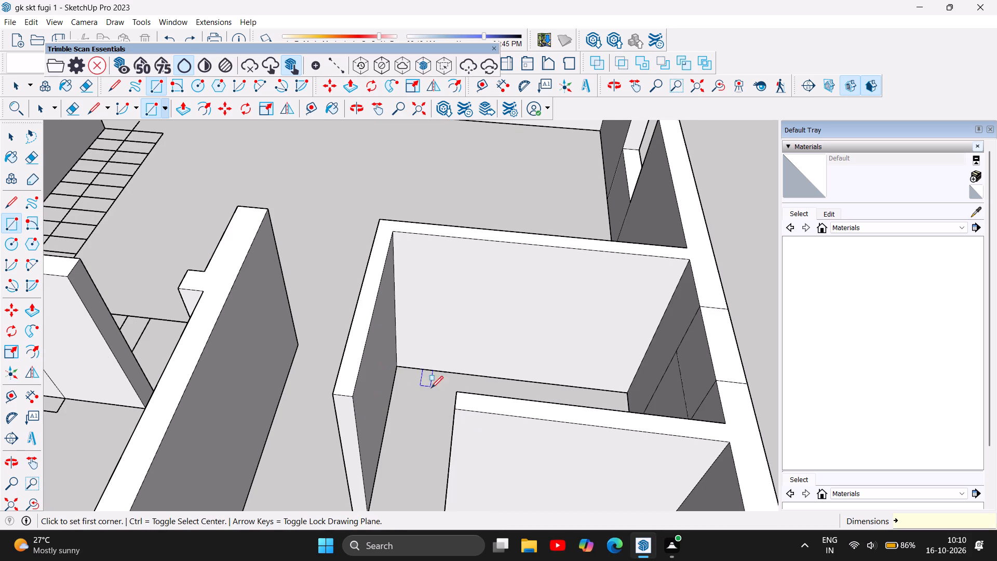
Draw a 6" wide rectangle across the small room's doorway gap, from the partition's end to the far edge of the facing wall's top.
{"action": "left_click", "coordinate": [455, 392]}
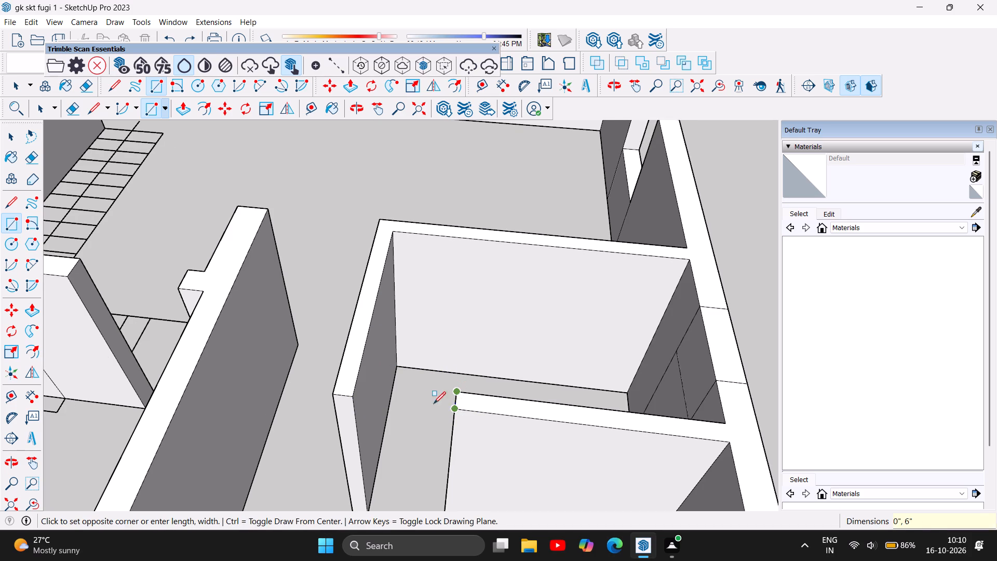
{"action": "left_click", "coordinate": [336, 395]}
Draw a 4' by 9" rectangle at wall-top level across the open hall's wide window opening in the long outer wall.
{"action": "scroll", "coordinate": [415, 418], "scroll_direction": "down", "scroll_amount": 5}
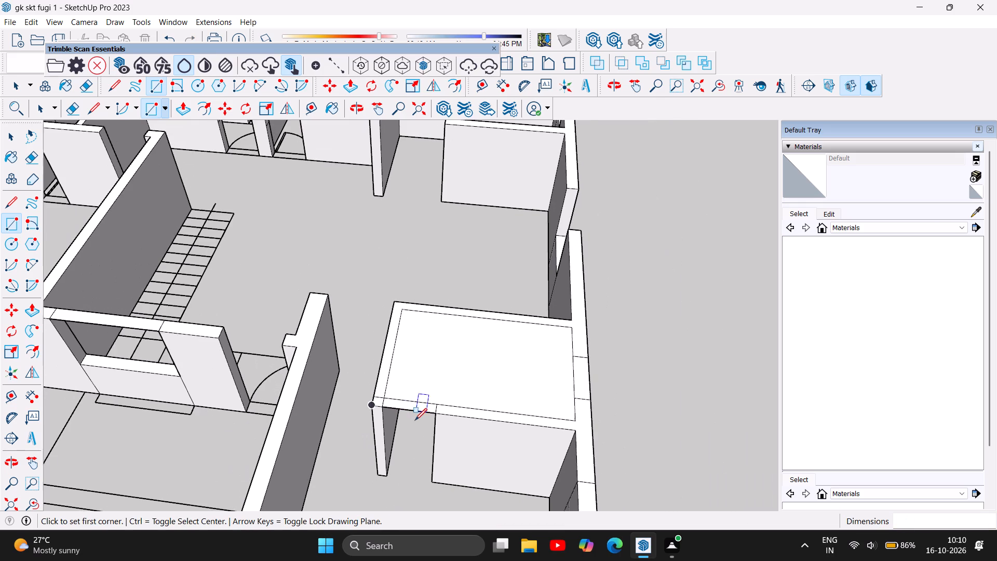
{"action": "scroll", "coordinate": [517, 431], "scroll_direction": "down", "scroll_amount": 5}
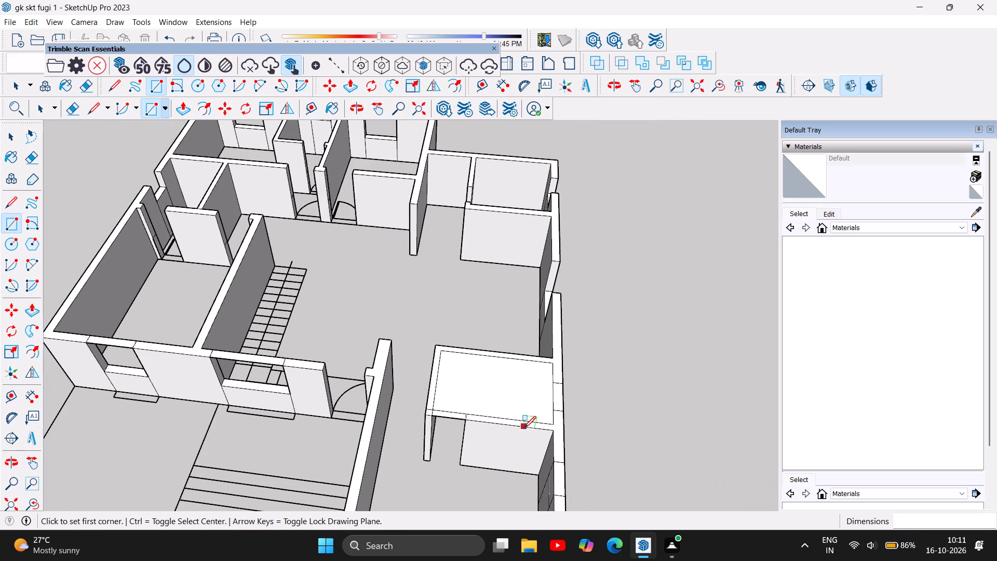
{"action": "scroll", "coordinate": [559, 400], "scroll_direction": "down", "scroll_amount": 5}
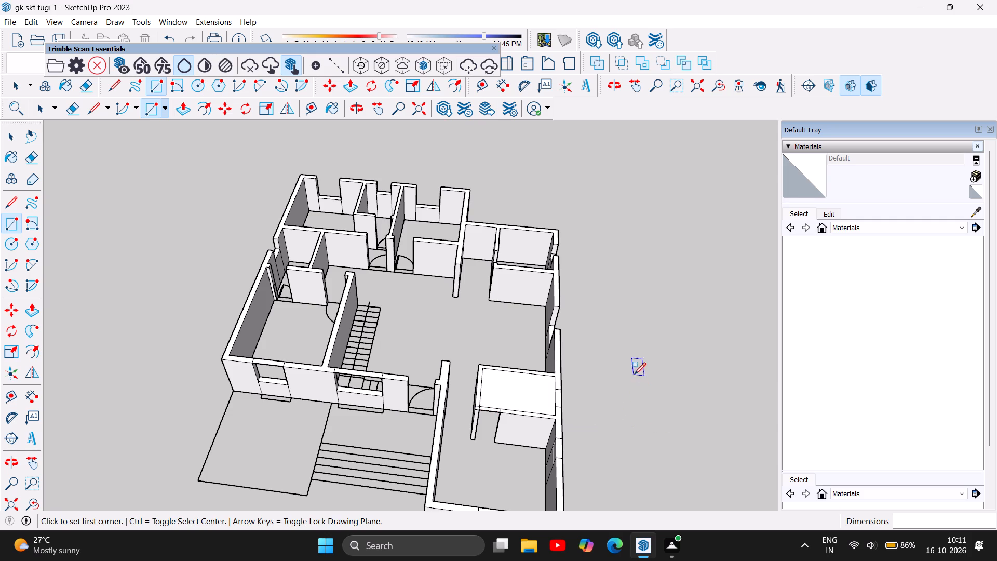
{"action": "scroll", "coordinate": [615, 327], "scroll_direction": "up", "scroll_amount": 1}
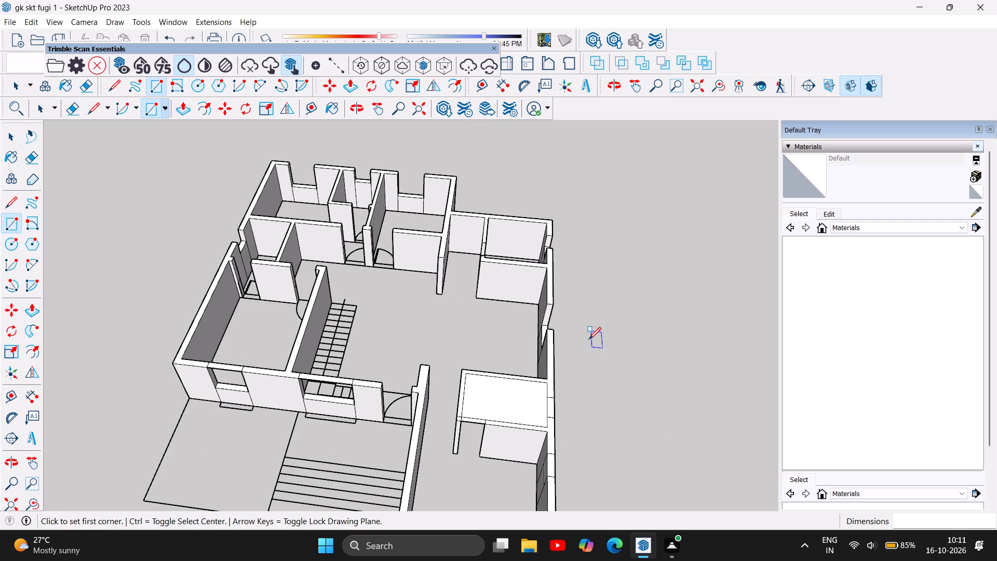
{"action": "scroll", "coordinate": [589, 292], "scroll_direction": "up", "scroll_amount": 10}
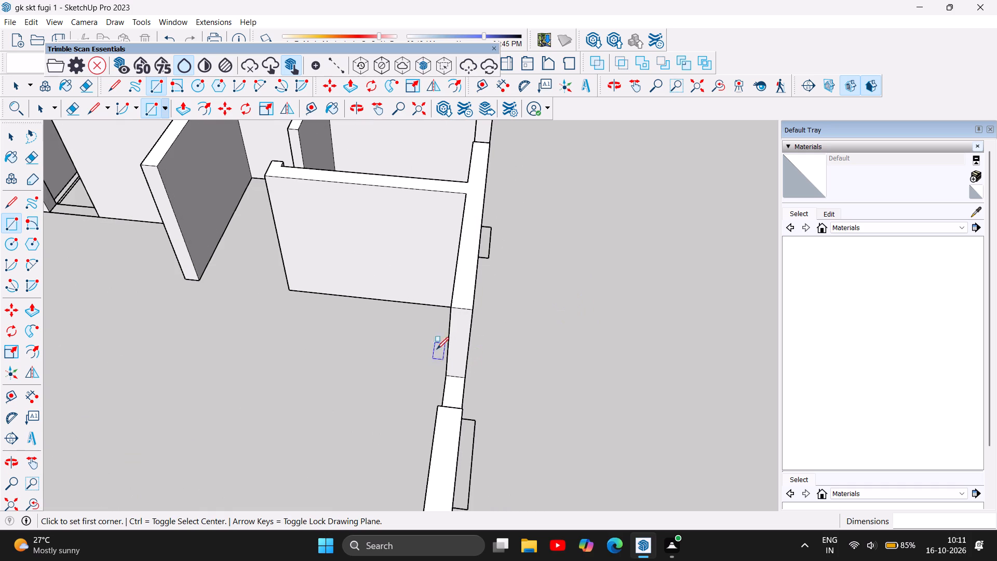
{"action": "left_click", "coordinate": [450, 308]}
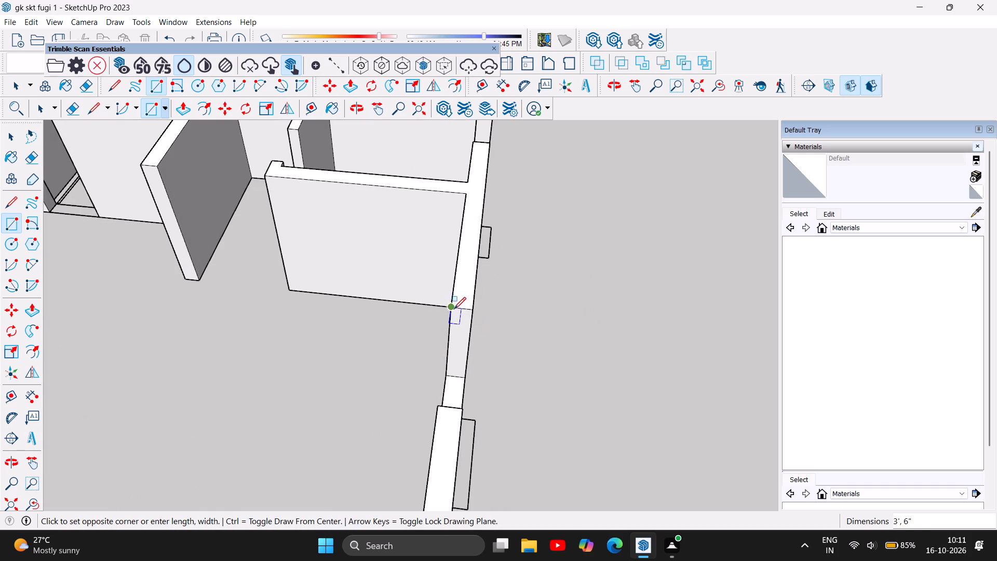
{"action": "left_click", "coordinate": [462, 410]}
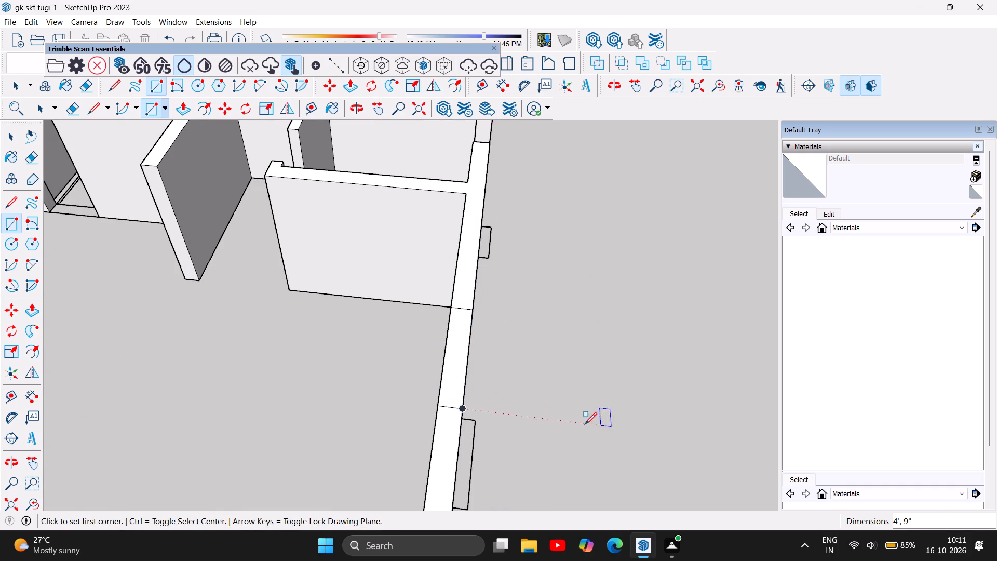
Draw a 2' 6" by 9" rectangle at wall-top level across the window opening of the corner room at the long outer wall's far end.
{"action": "scroll", "coordinate": [574, 447], "scroll_direction": "down", "scroll_amount": 12}
{"action": "scroll", "coordinate": [552, 275], "scroll_direction": "up", "scroll_amount": 4}
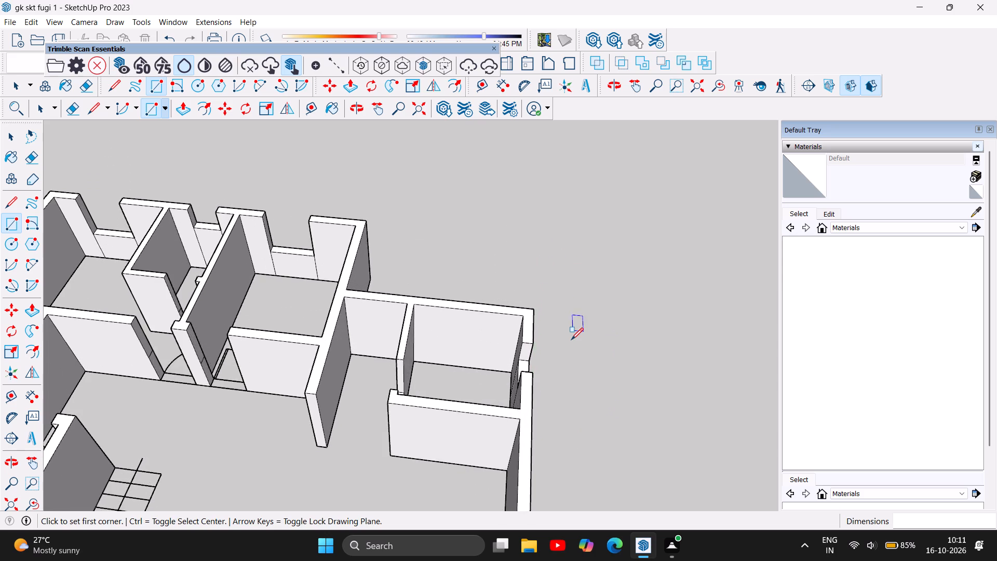
{"action": "scroll", "coordinate": [569, 344], "scroll_direction": "up", "scroll_amount": 6}
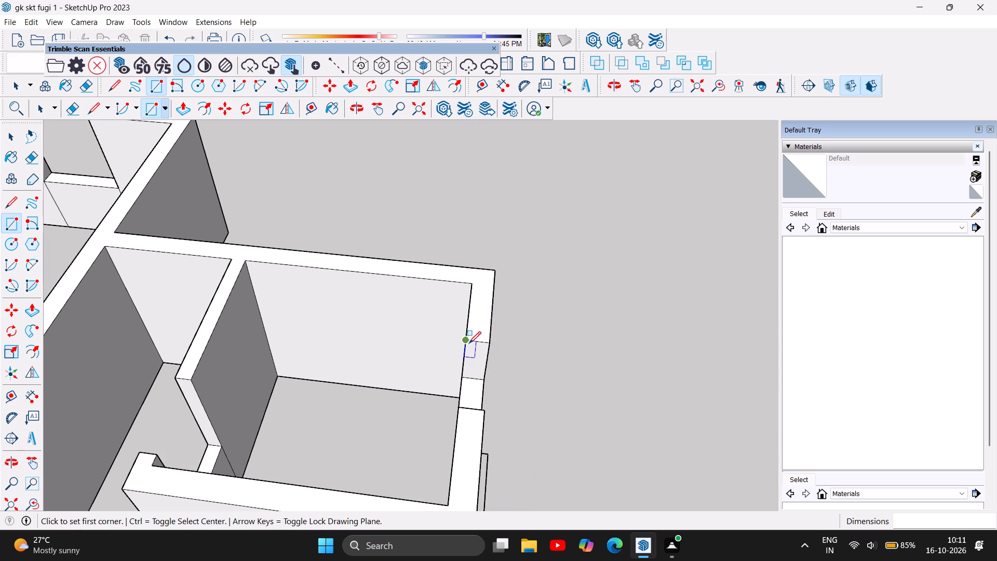
{"action": "left_click", "coordinate": [466, 342]}
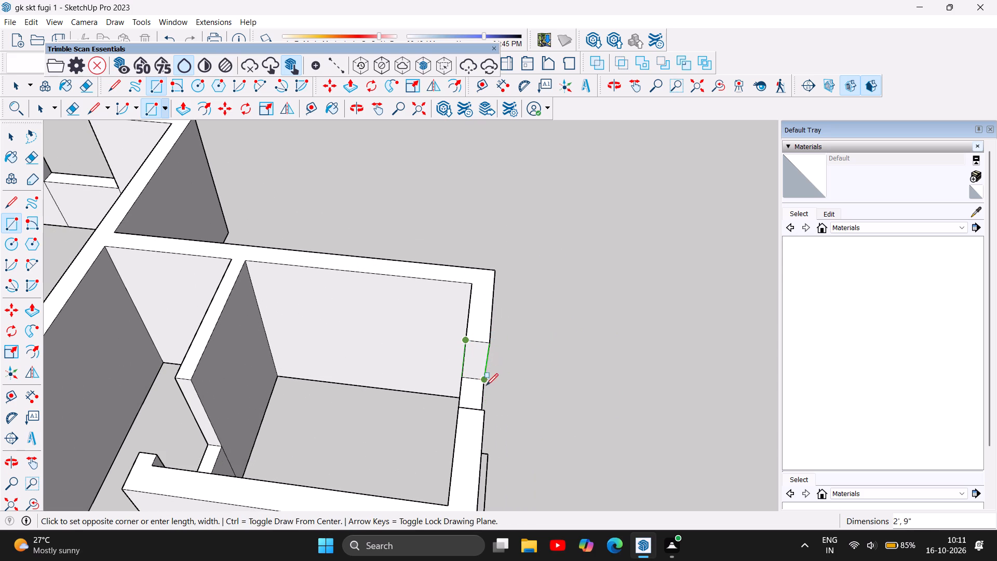
{"action": "left_click", "coordinate": [482, 410]}
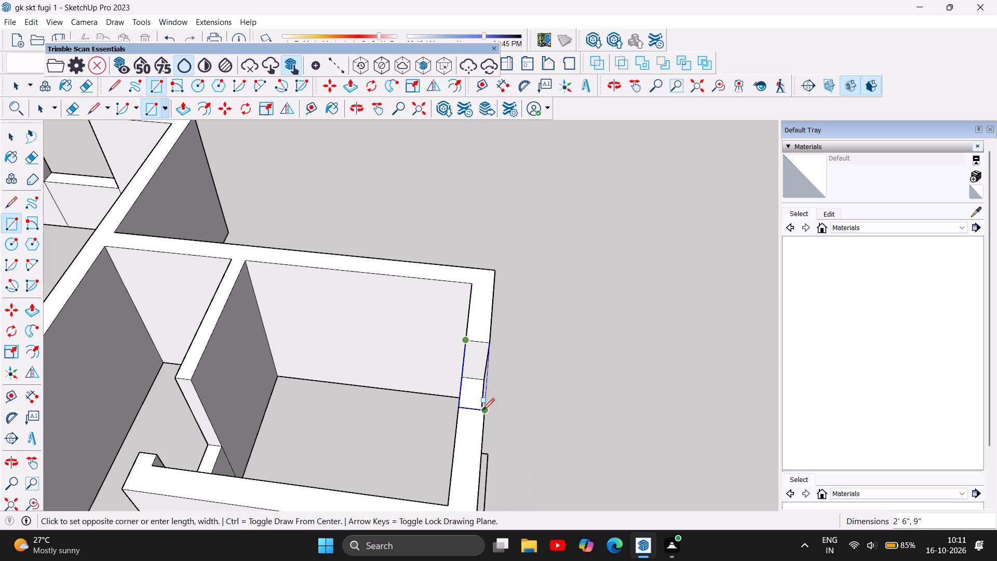
Draw a rectangle at wall-top level across the doorway gap in the partition between the corner room and the adjoining space.
{"action": "scroll", "coordinate": [607, 402], "scroll_direction": "down", "scroll_amount": 6}
{"action": "scroll", "coordinate": [341, 426], "scroll_direction": "up", "scroll_amount": 6}
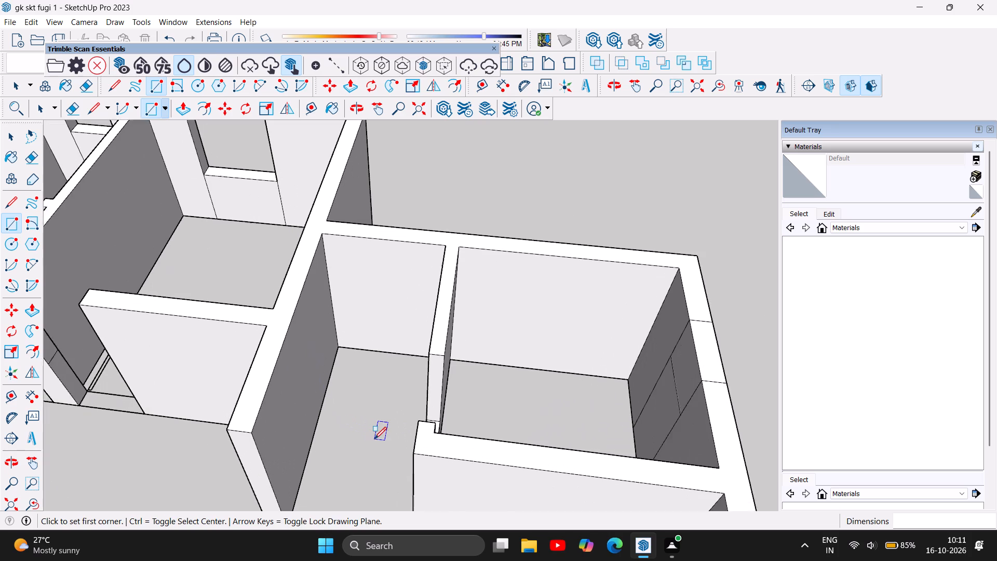
{"action": "left_click", "coordinate": [437, 342]}
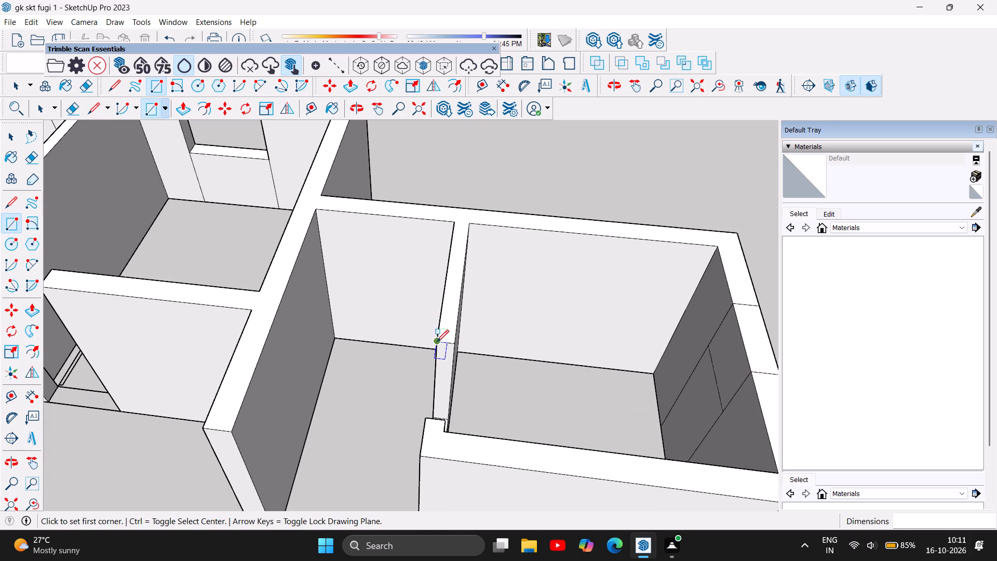
{"action": "left_click", "coordinate": [444, 423]}
Draw a 5' 6" by 9" rectangle at wall-top level across the adjoining space's open side, from the corner room's wall to the facing wall's end.
{"action": "scroll", "coordinate": [536, 378], "scroll_direction": "down", "scroll_amount": 2}
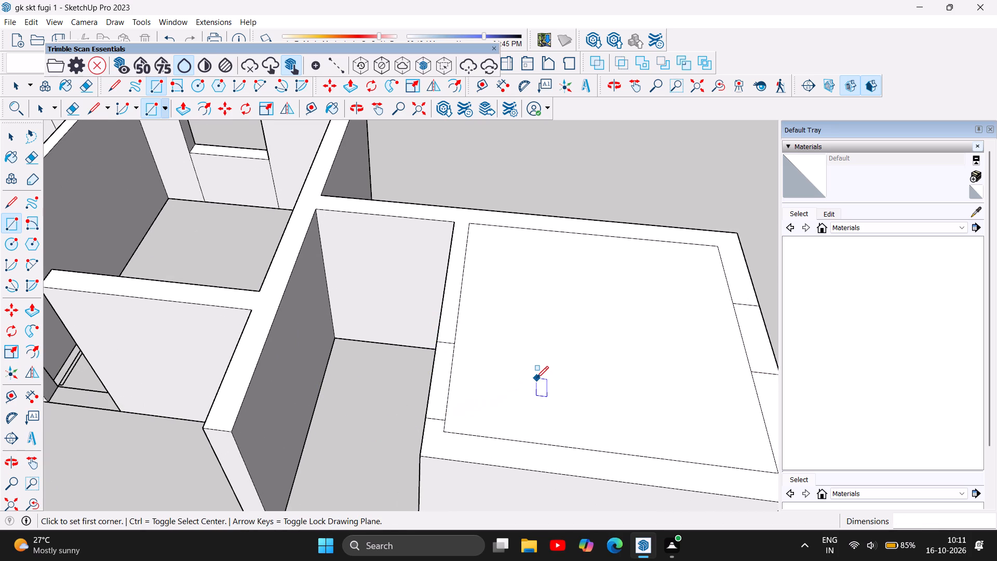
{"action": "scroll", "coordinate": [536, 378], "scroll_direction": "down", "scroll_amount": 3}
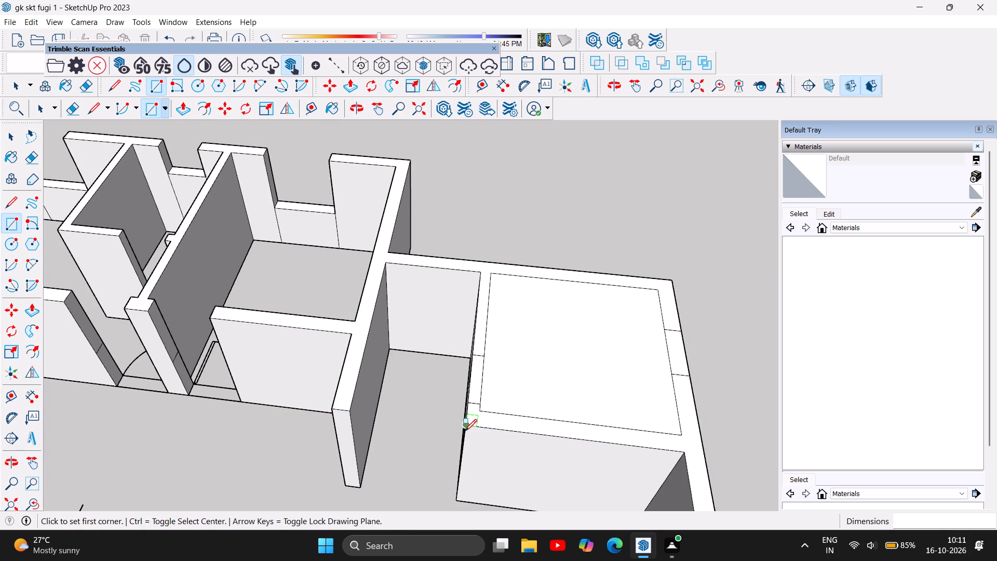
{"action": "scroll", "coordinate": [465, 431], "scroll_direction": "up", "scroll_amount": 3}
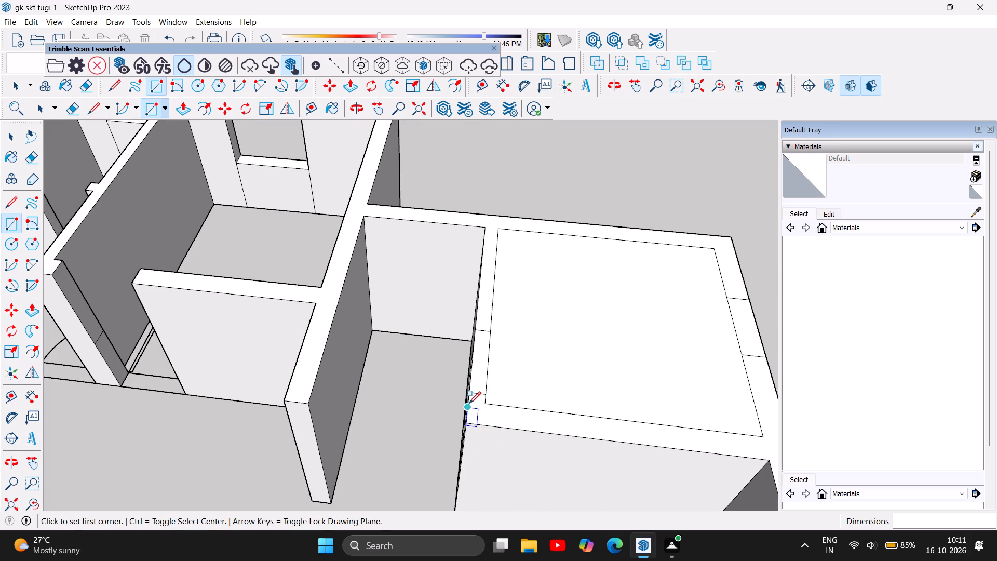
{"action": "scroll", "coordinate": [481, 403], "scroll_direction": "up", "scroll_amount": 6}
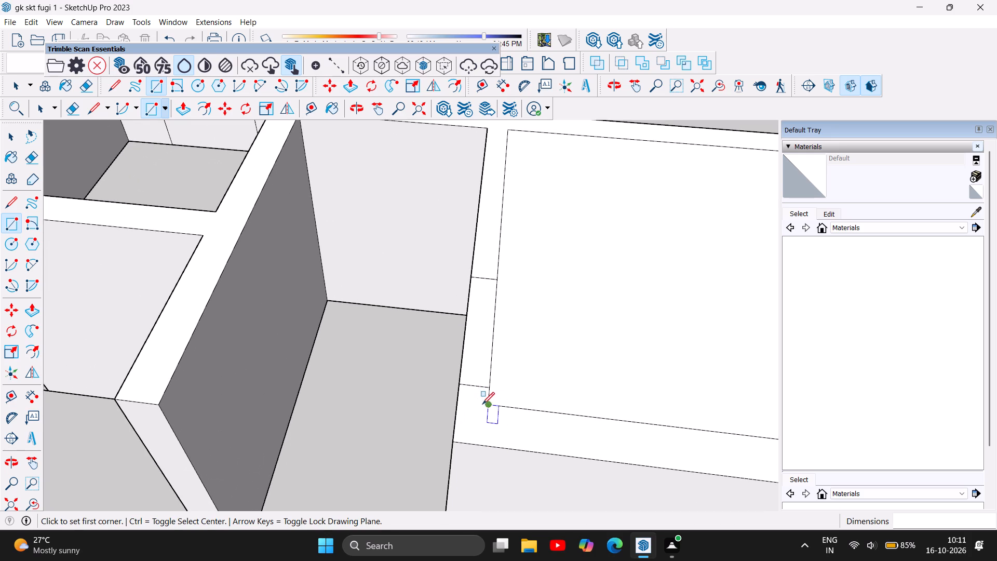
{"action": "left_click", "coordinate": [458, 400]}
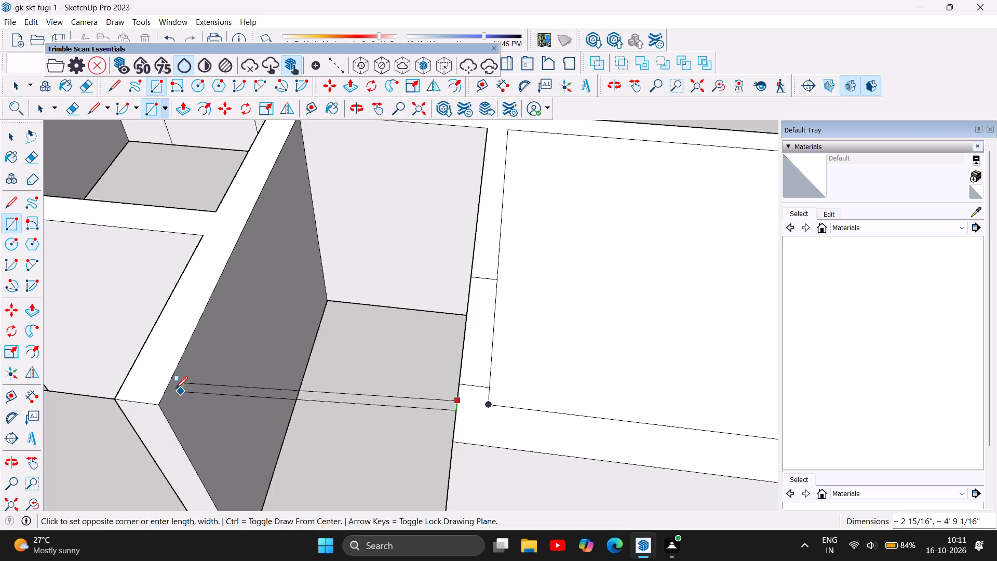
{"action": "left_click", "coordinate": [117, 395]}
{"action": "scroll", "coordinate": [375, 406], "scroll_direction": "down", "scroll_amount": 6}
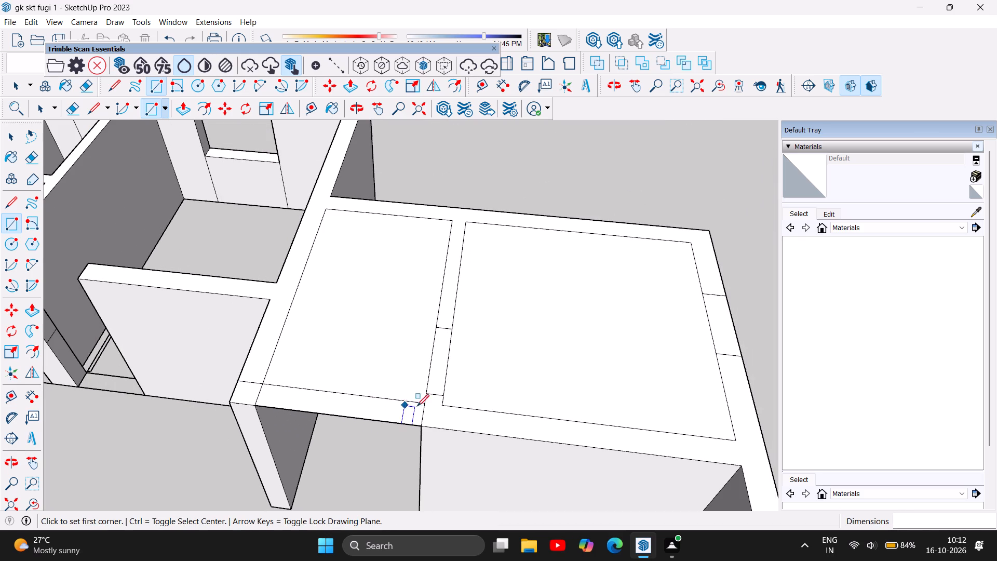
{"action": "scroll", "coordinate": [600, 296], "scroll_direction": "down", "scroll_amount": 7}
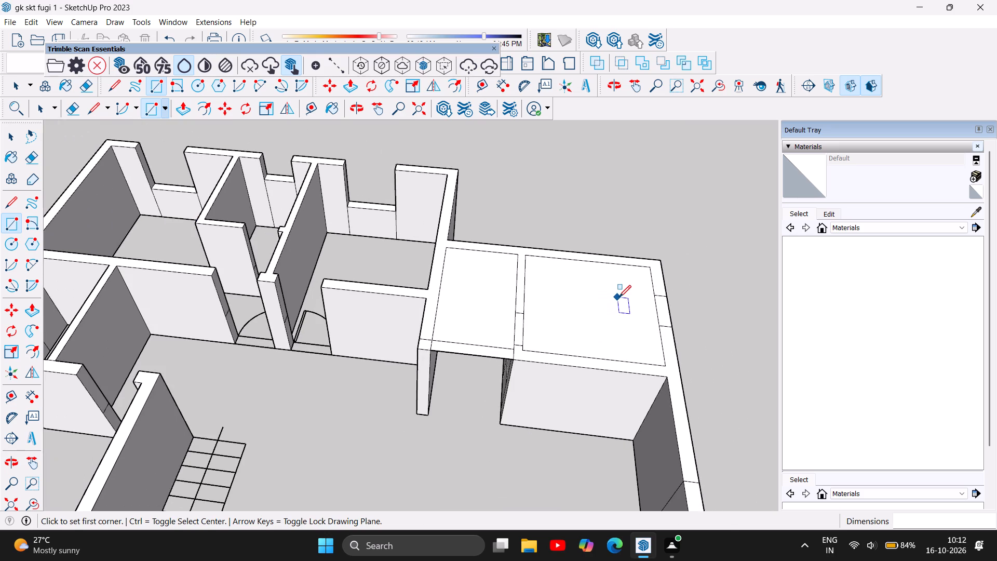
{"action": "scroll", "coordinate": [619, 297], "scroll_direction": "down", "scroll_amount": 5}
{"action": "scroll", "coordinate": [598, 371], "scroll_direction": "down", "scroll_amount": 4}
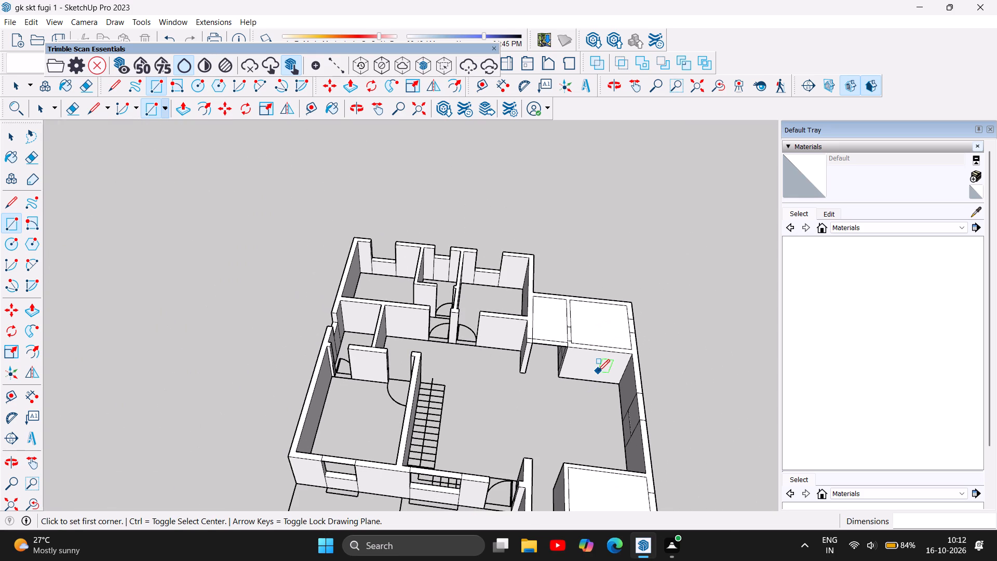
{"action": "scroll", "coordinate": [493, 327], "scroll_direction": "down", "scroll_amount": 5}
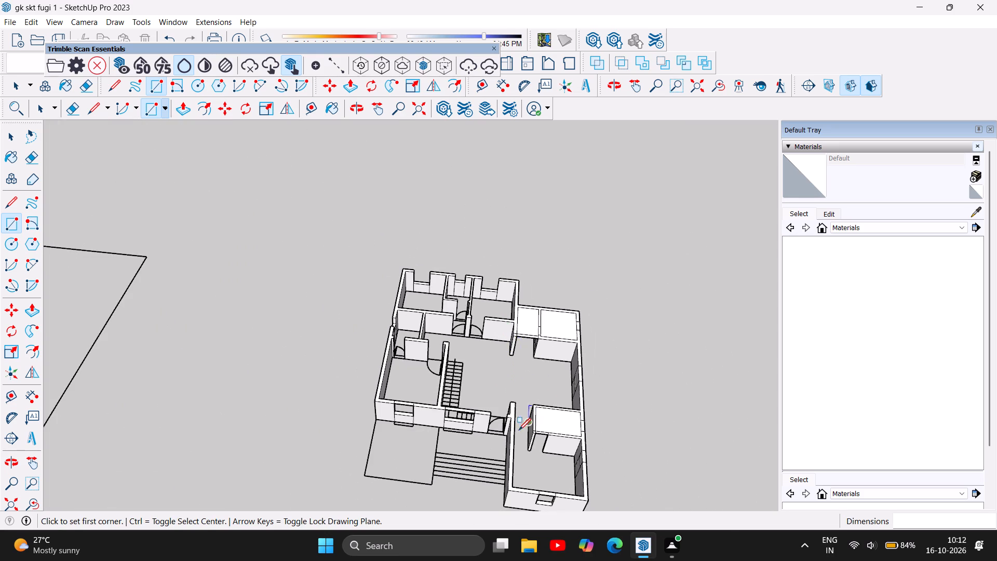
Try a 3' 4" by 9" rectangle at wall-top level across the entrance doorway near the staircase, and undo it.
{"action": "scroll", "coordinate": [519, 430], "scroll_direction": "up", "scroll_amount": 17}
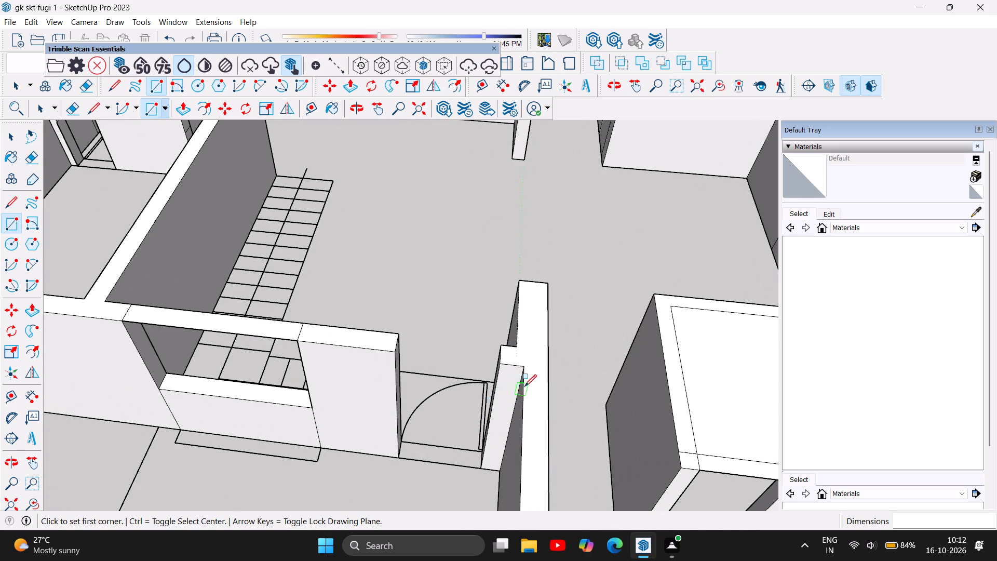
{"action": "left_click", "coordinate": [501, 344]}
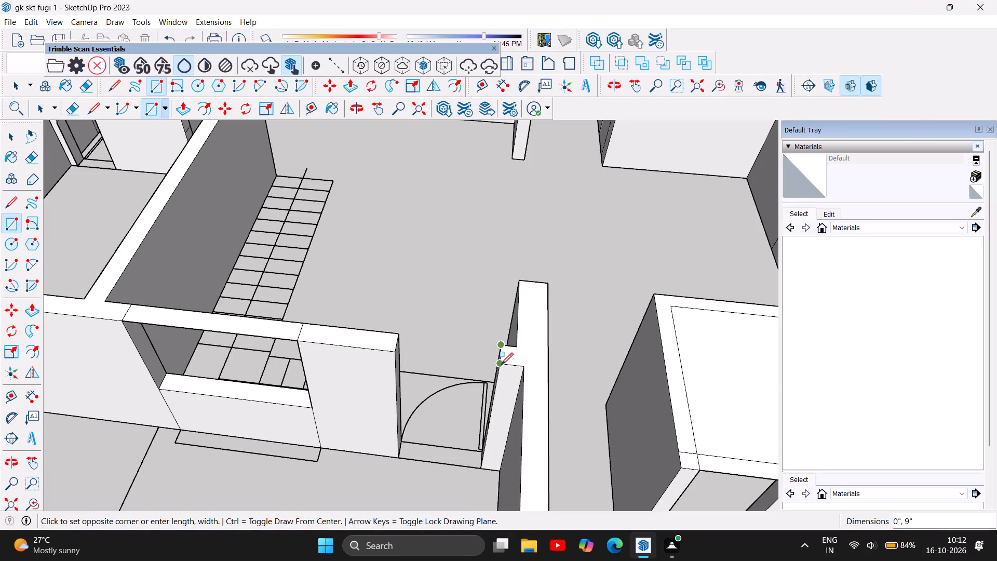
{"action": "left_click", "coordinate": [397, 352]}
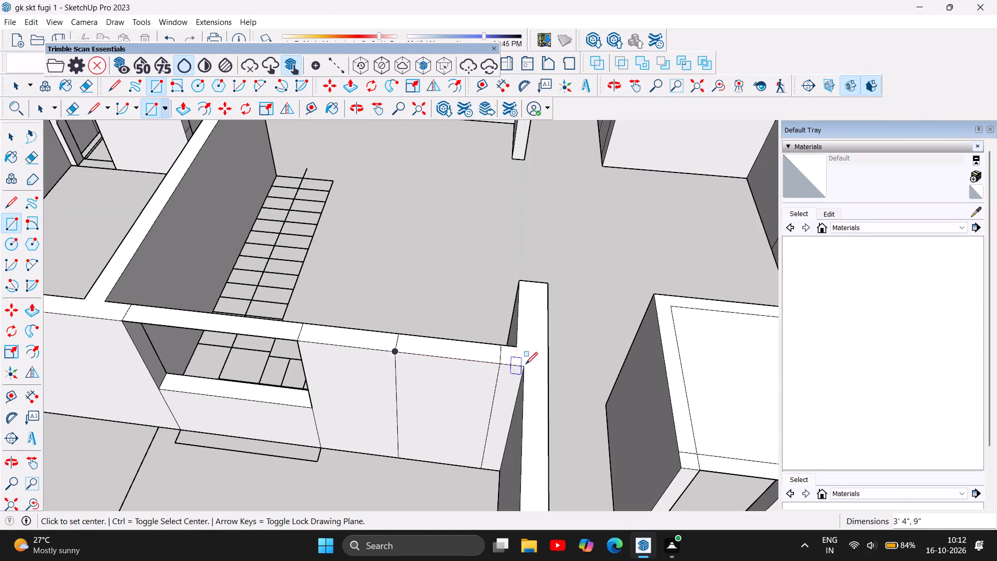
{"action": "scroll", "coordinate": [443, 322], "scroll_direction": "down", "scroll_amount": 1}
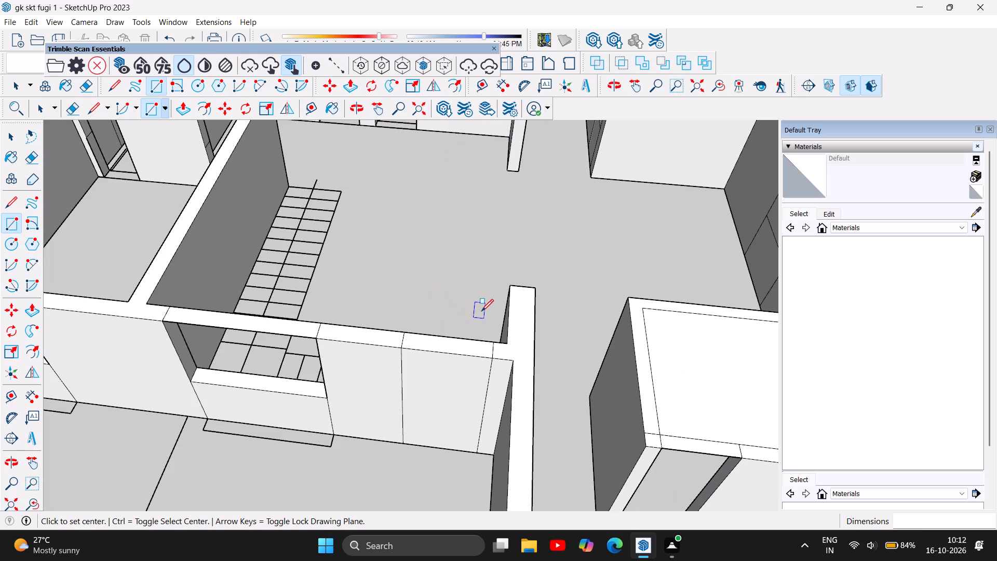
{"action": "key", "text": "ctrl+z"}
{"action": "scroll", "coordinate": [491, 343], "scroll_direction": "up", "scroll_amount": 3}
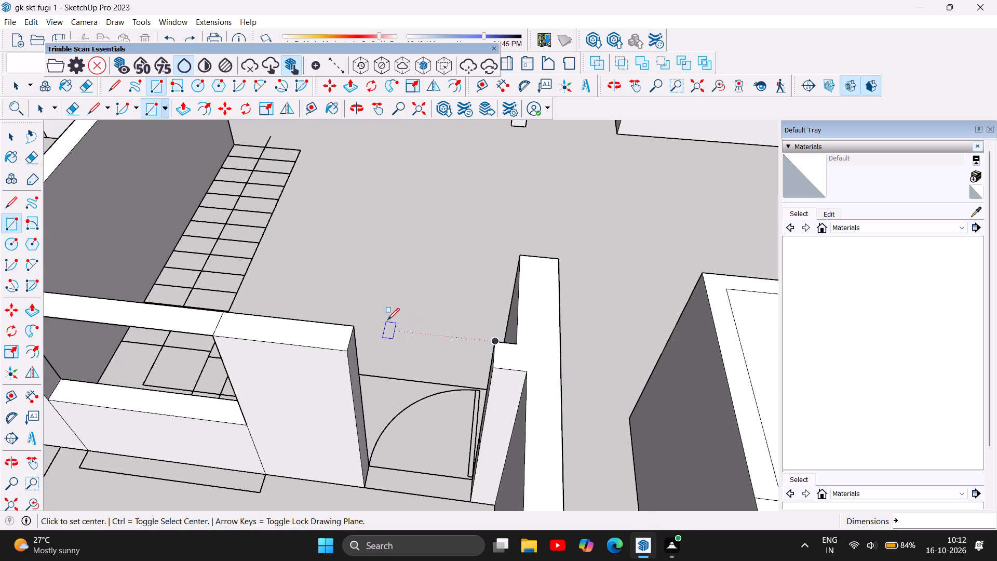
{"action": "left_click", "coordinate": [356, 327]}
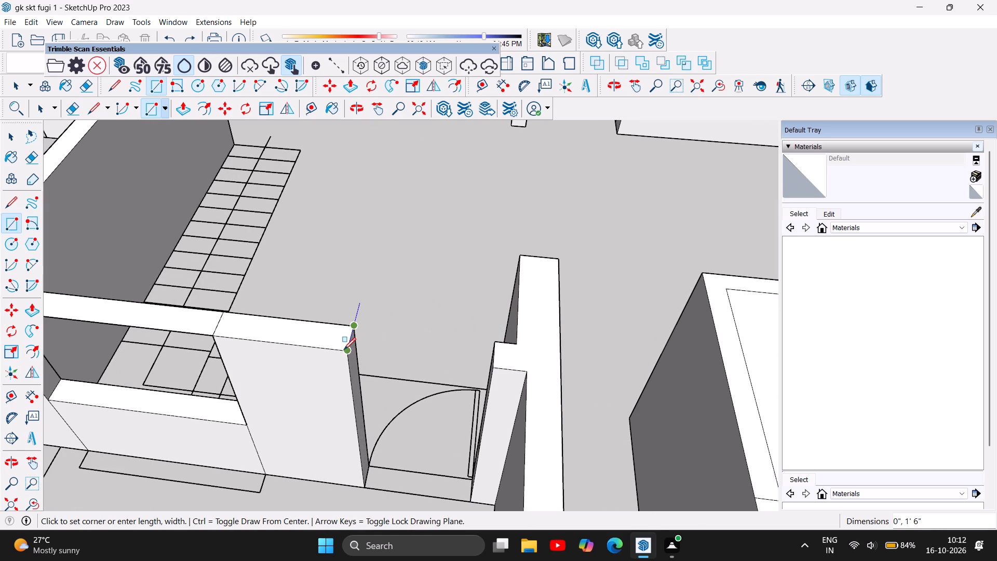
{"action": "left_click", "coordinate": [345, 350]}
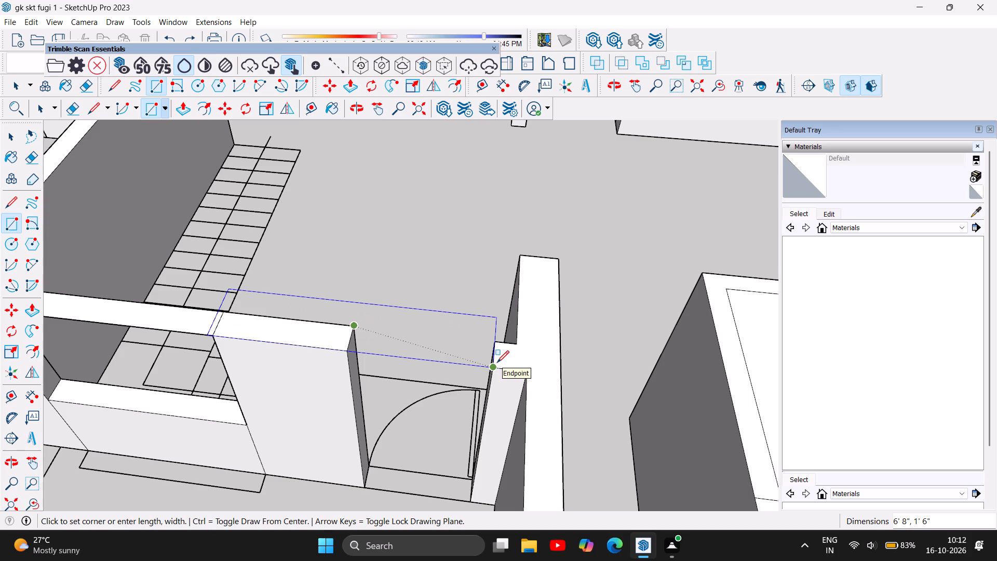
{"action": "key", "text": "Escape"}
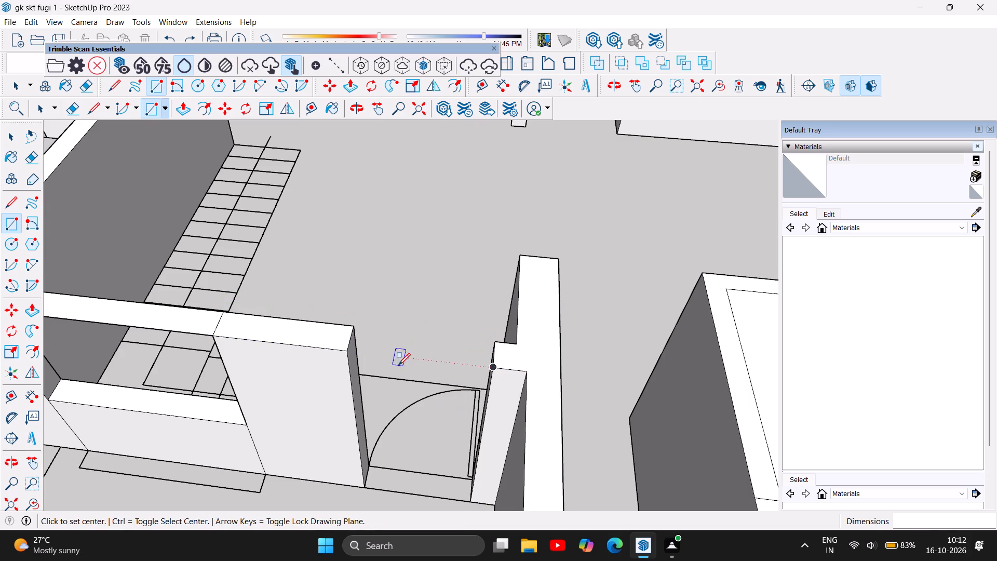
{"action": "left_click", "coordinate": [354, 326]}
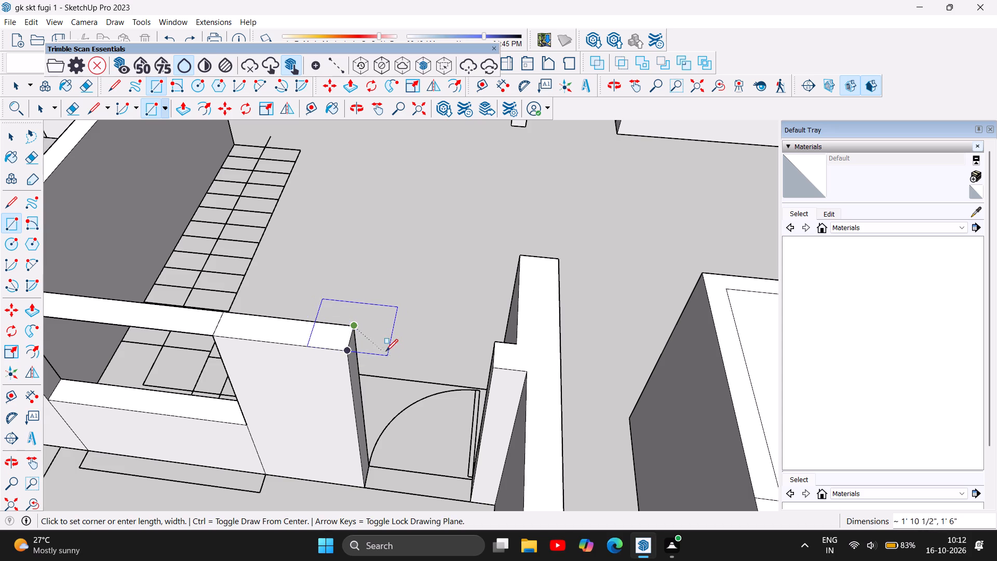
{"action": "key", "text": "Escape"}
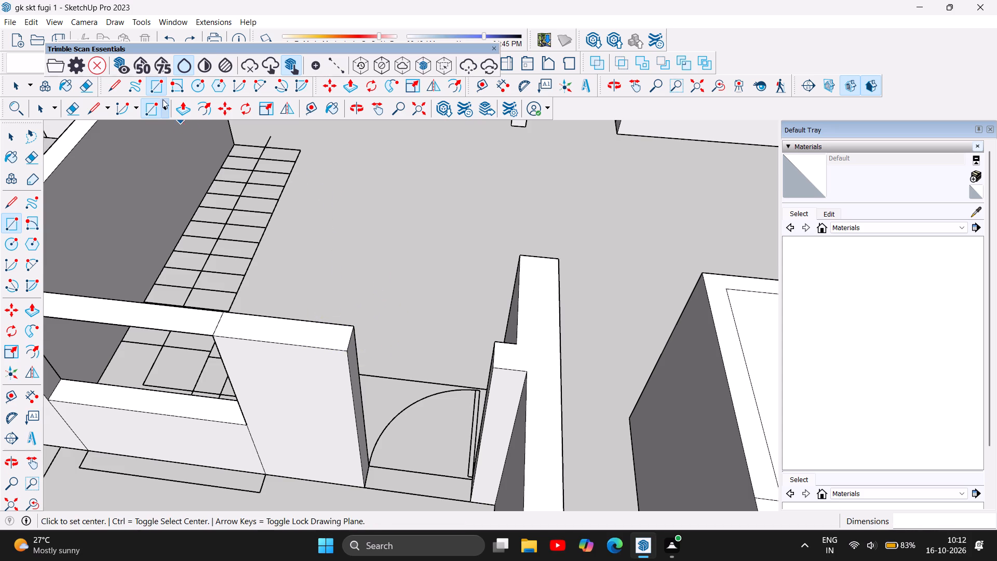
Draw a 3' 4" by 9" rectangle at wall-top level across the entrance doorway near the staircase.
{"action": "left_click", "coordinate": [156, 91]}
{"action": "left_click", "coordinate": [354, 327]}
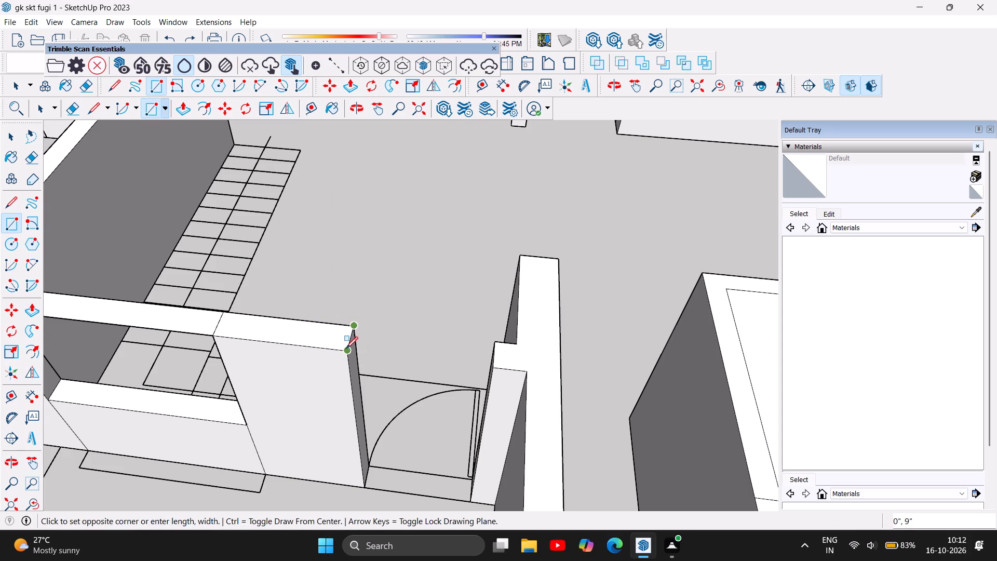
{"action": "left_click", "coordinate": [345, 353]}
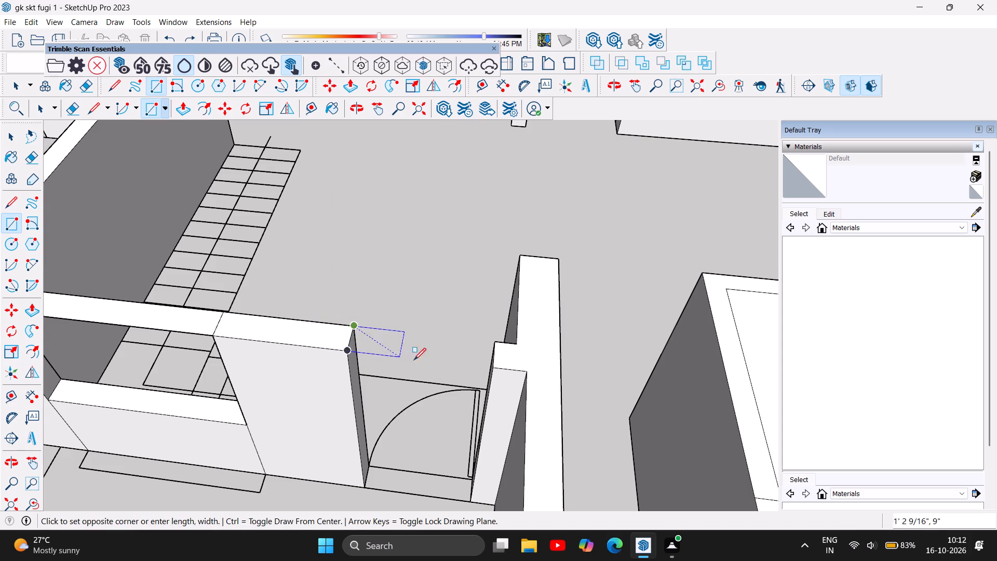
{"action": "left_click", "coordinate": [492, 363]}
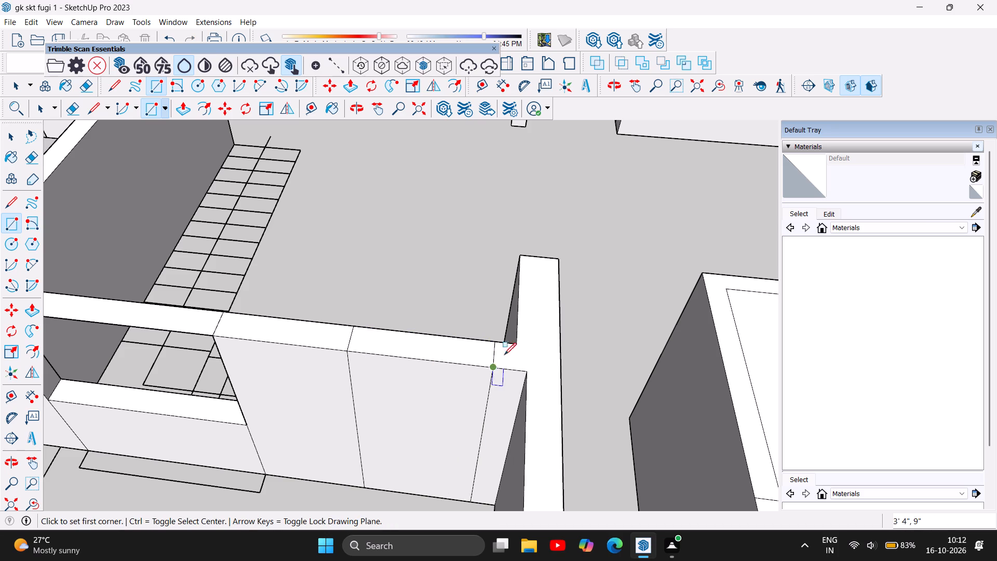
Delete the front and back vertical faces closing the entrance doorway, leaving the wall-top strip in place.
{"action": "left_click", "coordinate": [12, 135]}
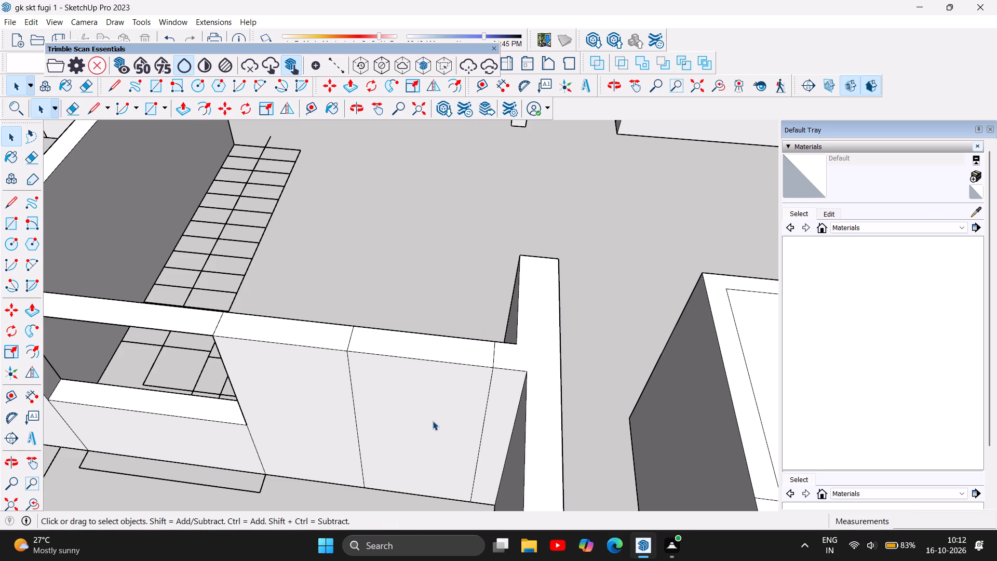
{"action": "left_click", "coordinate": [433, 421]}
{"action": "key", "text": "Delete"}
{"action": "left_click", "coordinate": [441, 408]}
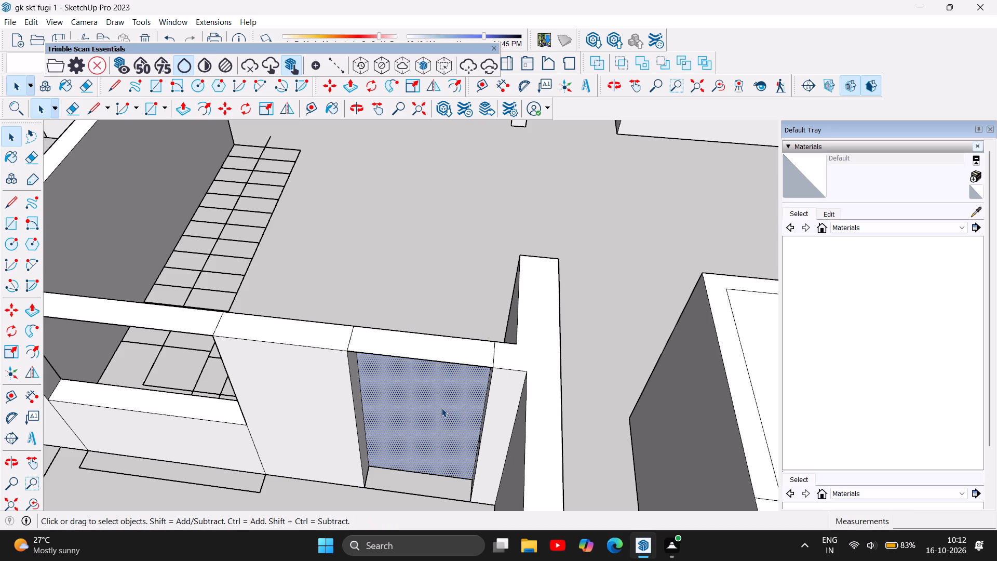
{"action": "key", "text": "Delete"}
Draw a 3' 4" by 9" rectangle at wall-top level across the doorway of the room beside the staircase.
{"action": "scroll", "coordinate": [408, 433], "scroll_direction": "down", "scroll_amount": 6}
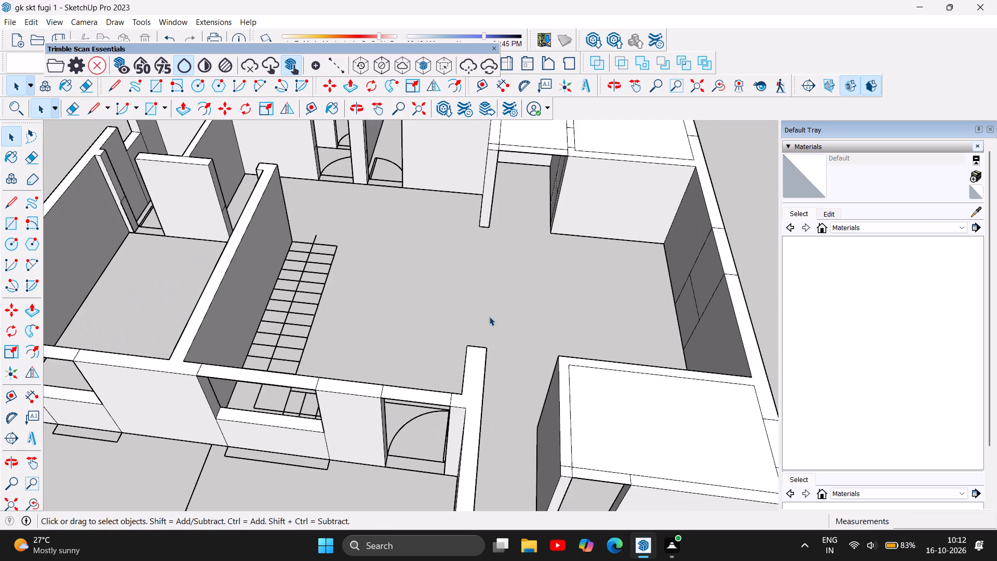
{"action": "scroll", "coordinate": [490, 316], "scroll_direction": "down", "scroll_amount": 6}
{"action": "scroll", "coordinate": [555, 367], "scroll_direction": "up", "scroll_amount": 5}
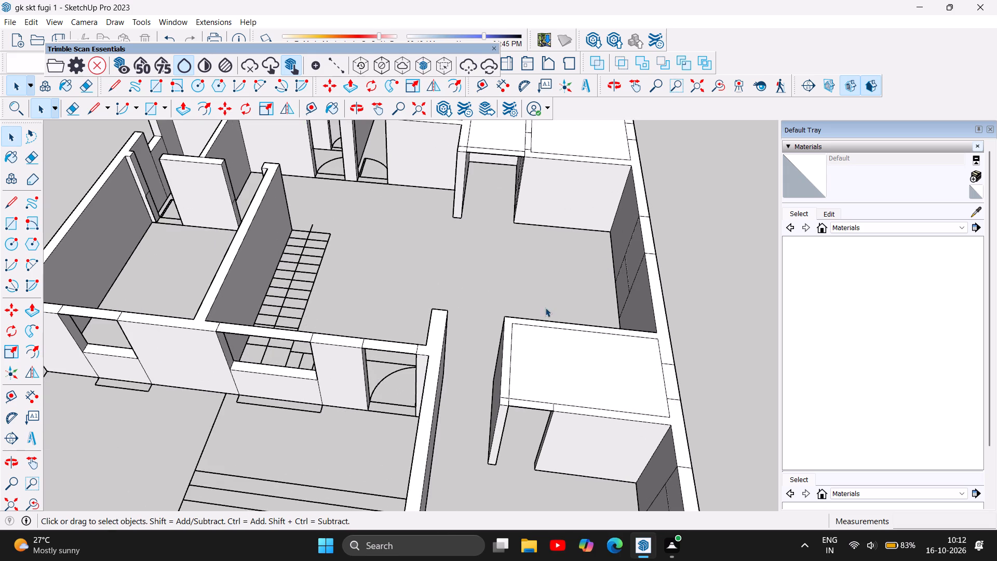
{"action": "scroll", "coordinate": [545, 308], "scroll_direction": "up", "scroll_amount": 4}
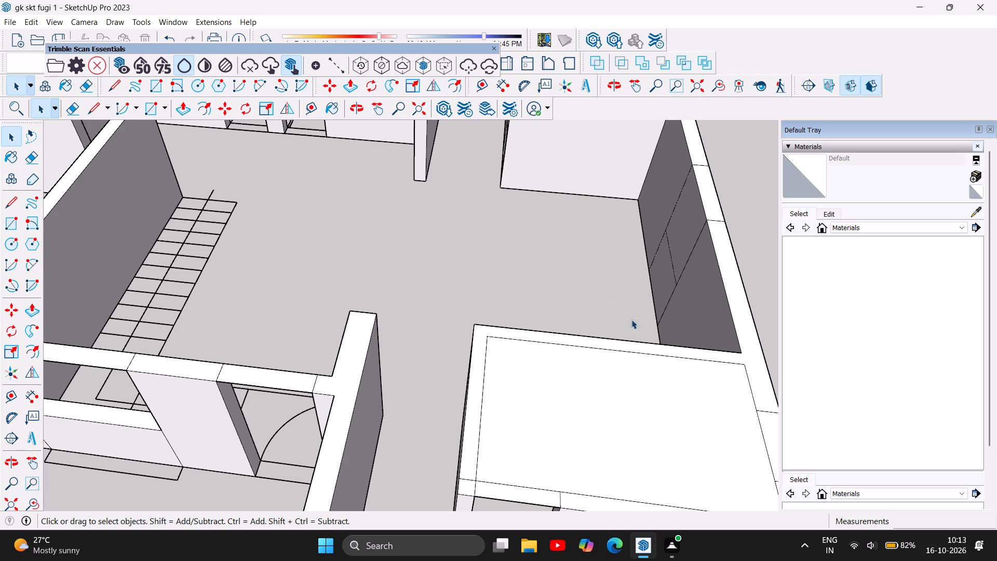
{"action": "scroll", "coordinate": [671, 373], "scroll_direction": "down", "scroll_amount": 6}
{"action": "scroll", "coordinate": [489, 295], "scroll_direction": "down", "scroll_amount": 6}
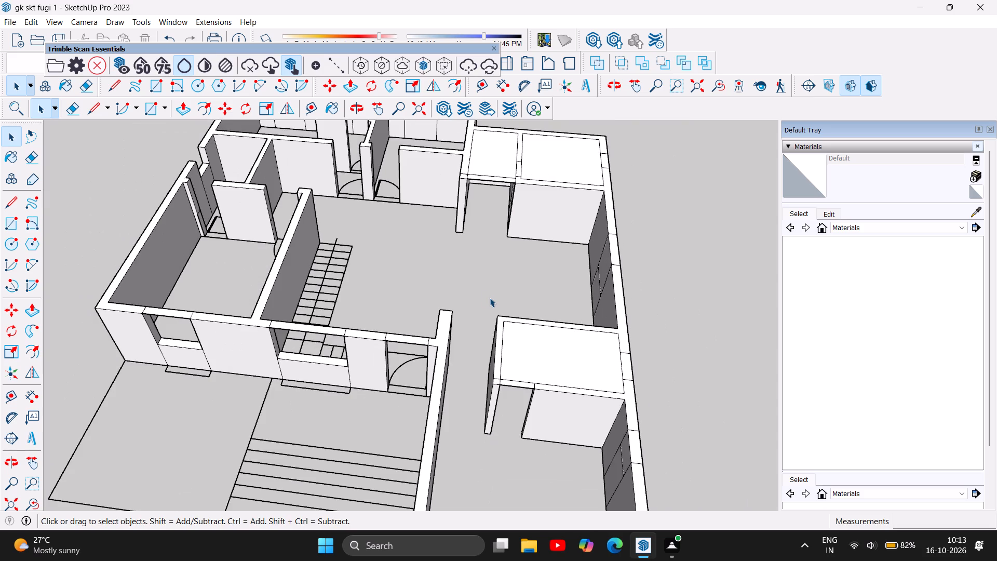
{"action": "scroll", "coordinate": [490, 298], "scroll_direction": "down", "scroll_amount": 7}
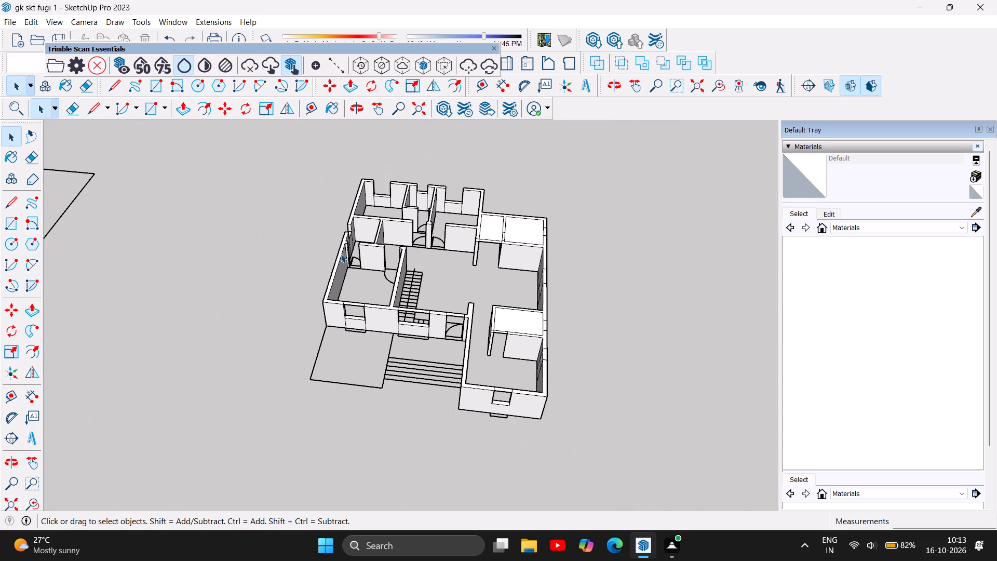
{"action": "scroll", "coordinate": [385, 243], "scroll_direction": "up", "scroll_amount": 10}
{"action": "scroll", "coordinate": [433, 293], "scroll_direction": "up", "scroll_amount": 4}
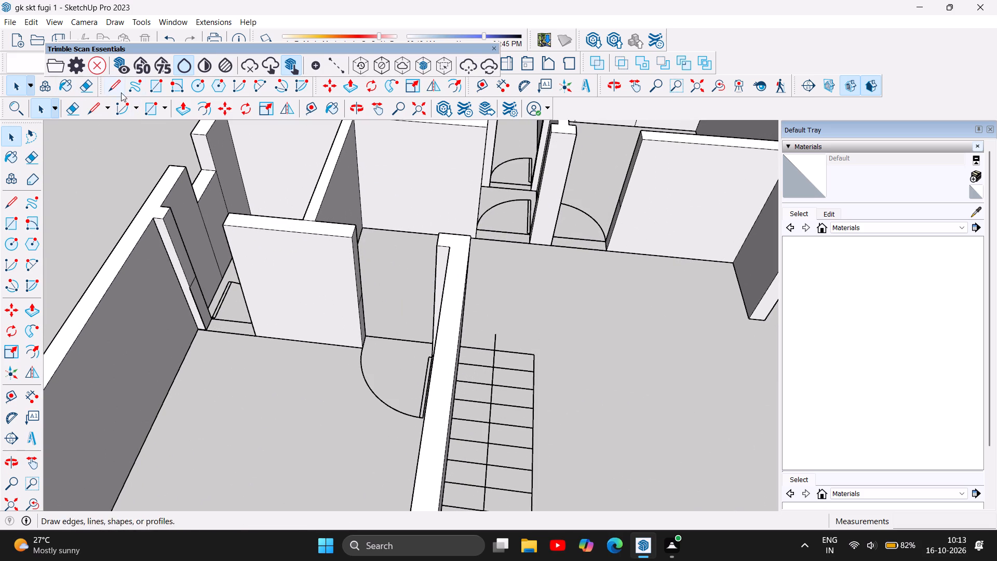
{"action": "left_click", "coordinate": [157, 83]}
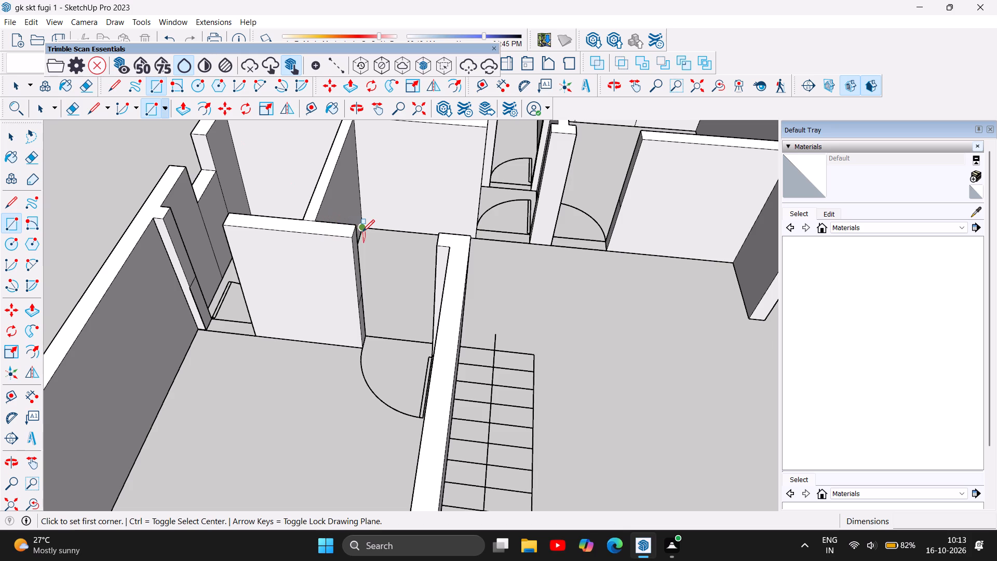
{"action": "left_click", "coordinate": [356, 226]}
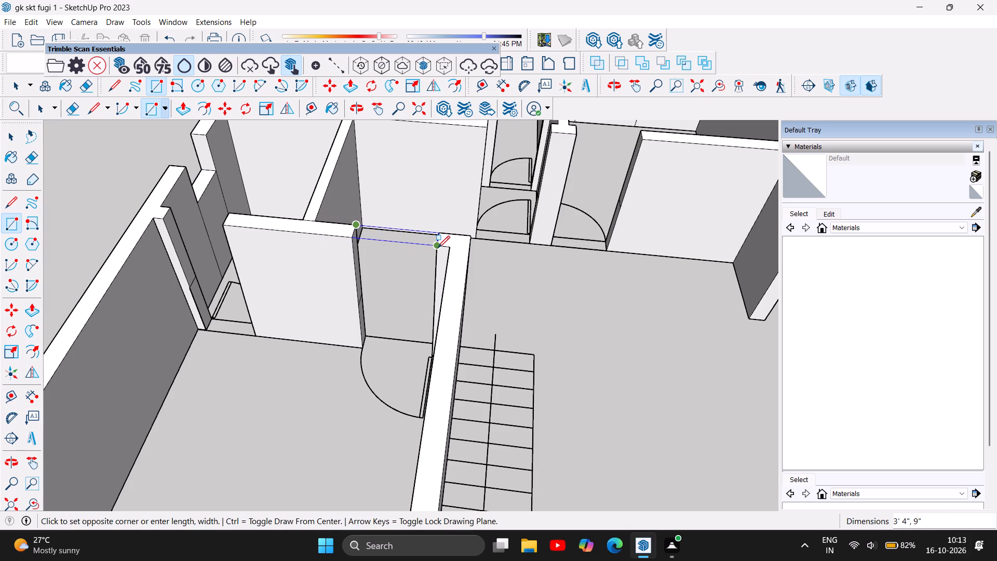
{"action": "scroll", "coordinate": [436, 246], "scroll_direction": "up", "scroll_amount": 3}
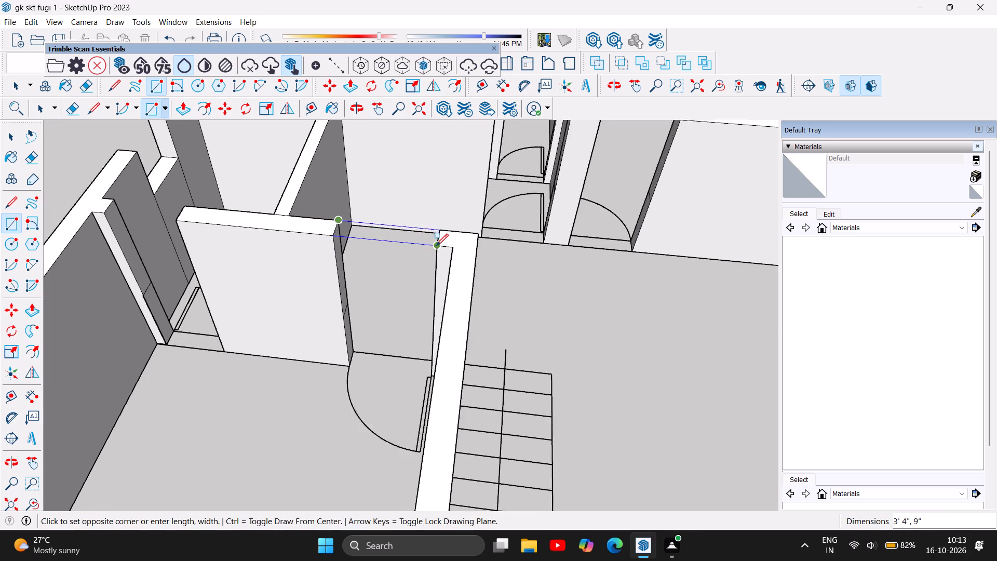
{"action": "scroll", "coordinate": [436, 246], "scroll_direction": "up", "scroll_amount": 2}
{"action": "left_click", "coordinate": [436, 245]}
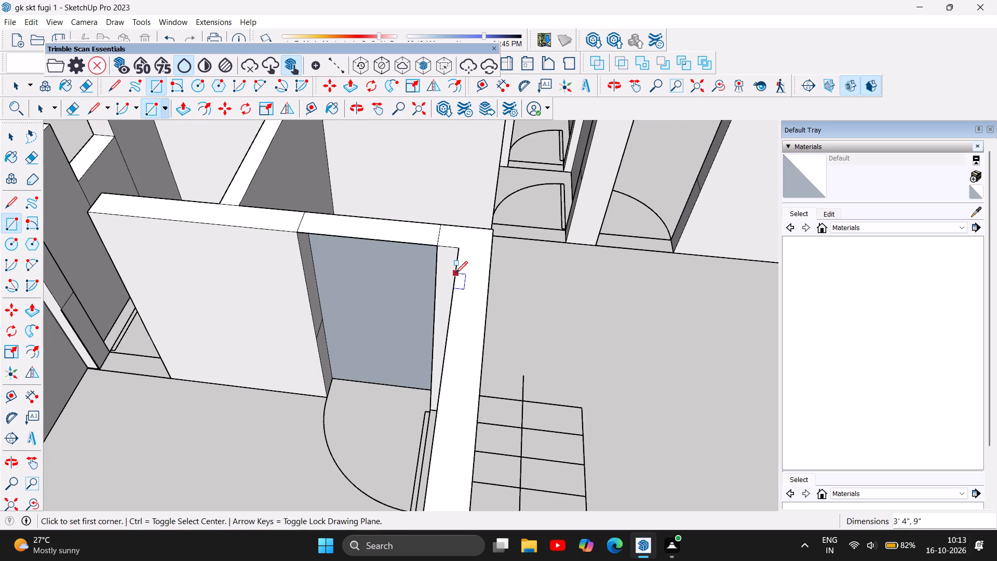
Delete the vertical face filling that doorway and the stray edge on its jamb.
{"action": "left_click", "coordinate": [12, 136]}
{"action": "left_click", "coordinate": [392, 323]}
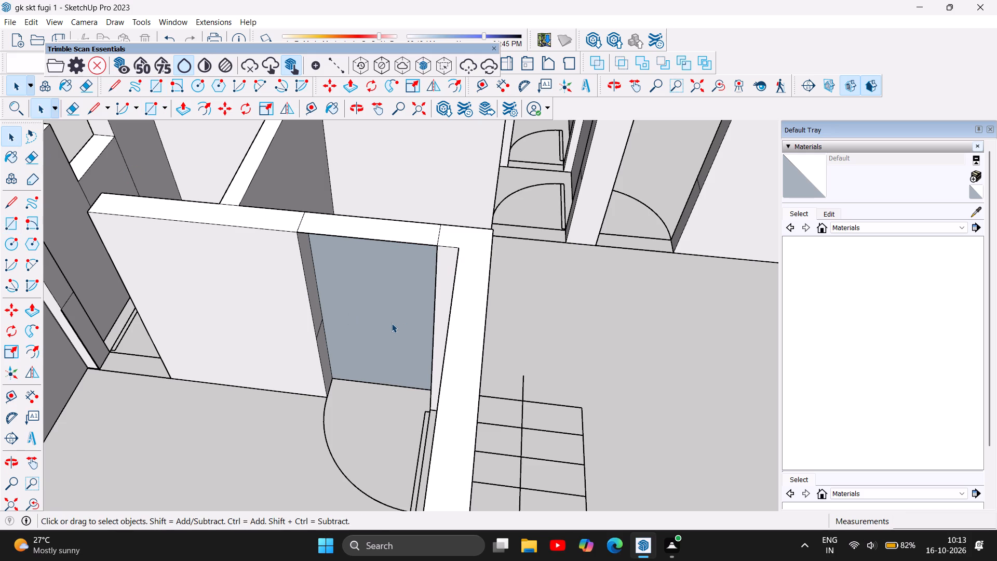
{"action": "key", "text": "Delete"}
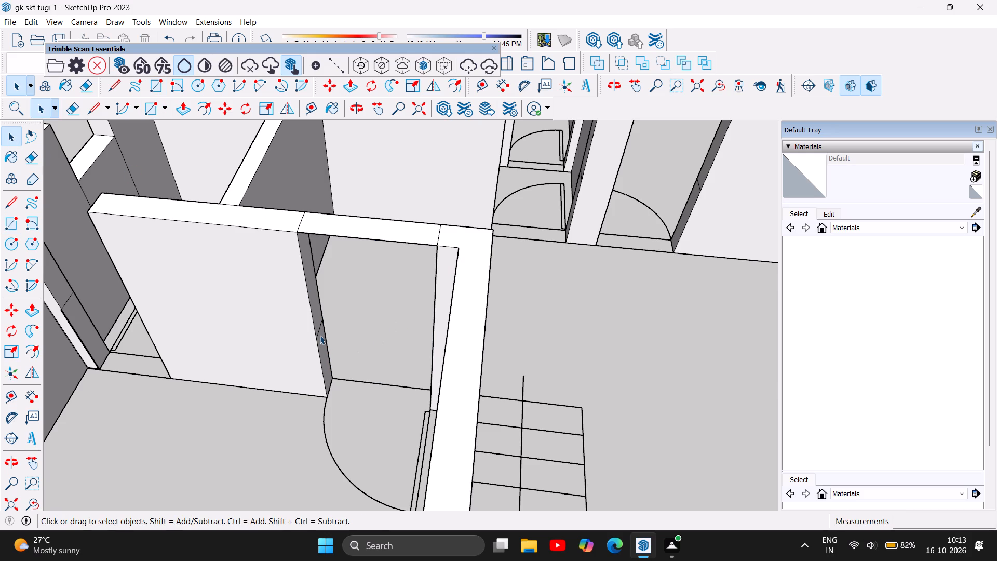
{"action": "left_click", "coordinate": [319, 332]}
{"action": "key", "text": "Delete"}
Delete the stray edges at the lower part of the wall stub beside the small doorway next to the outer wall.
{"action": "scroll", "coordinate": [395, 391], "scroll_direction": "down", "scroll_amount": 6}
{"action": "scroll", "coordinate": [394, 382], "scroll_direction": "up", "scroll_amount": 4}
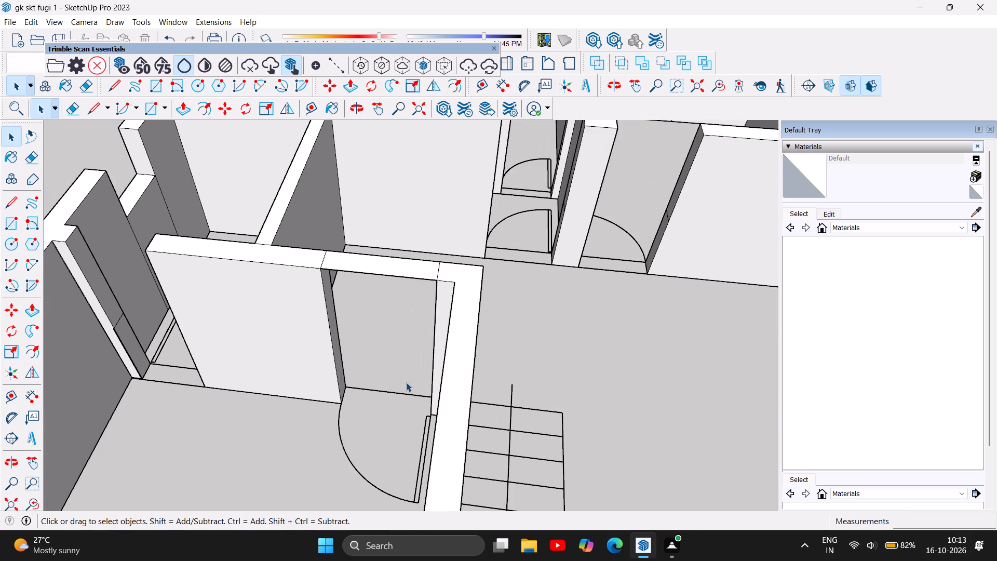
{"action": "scroll", "coordinate": [478, 380], "scroll_direction": "down", "scroll_amount": 4}
{"action": "scroll", "coordinate": [241, 358], "scroll_direction": "up", "scroll_amount": 5}
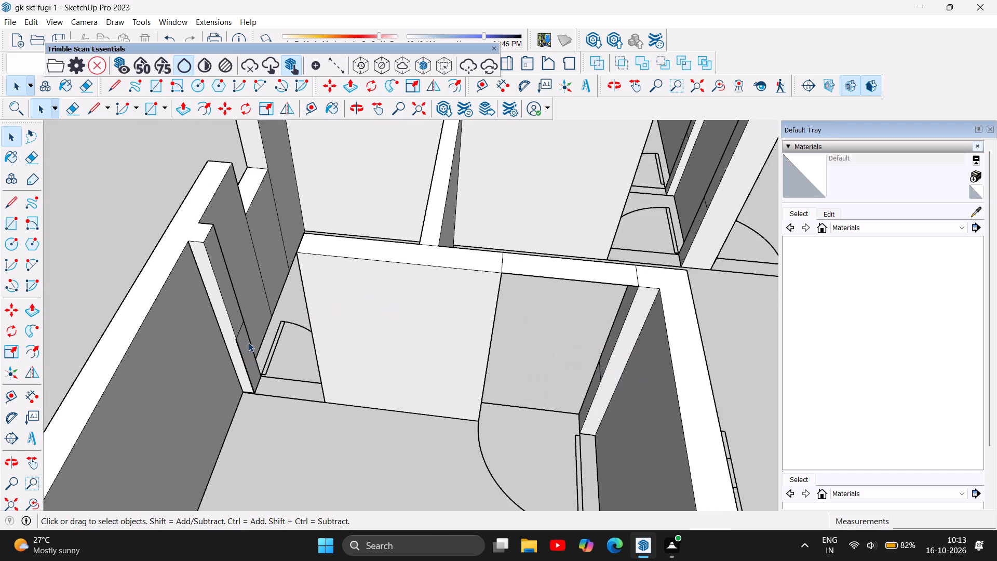
{"action": "scroll", "coordinate": [249, 341], "scroll_direction": "up", "scroll_amount": 4}
{"action": "left_click", "coordinate": [234, 330]}
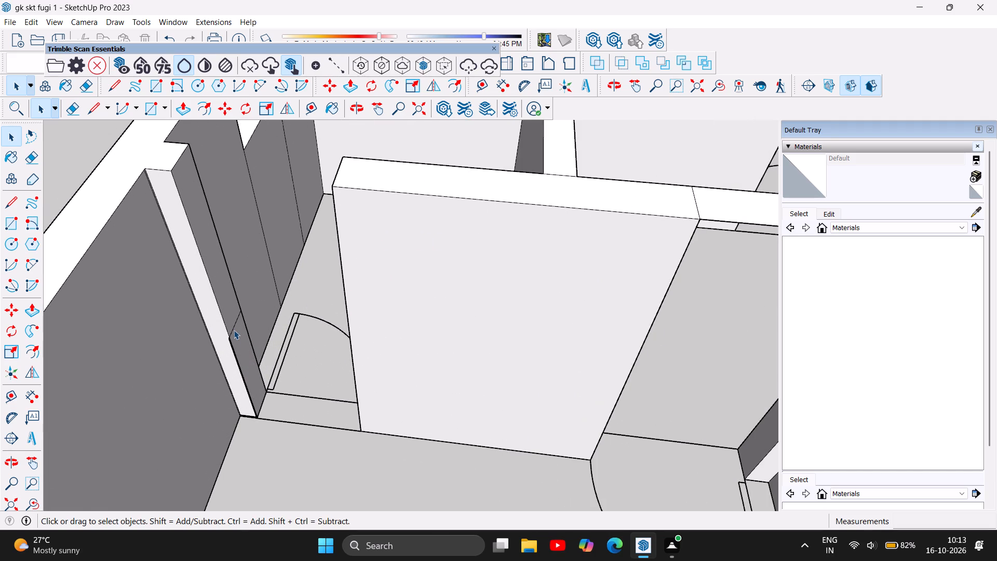
{"action": "key", "text": "Delete"}
{"action": "scroll", "coordinate": [232, 354], "scroll_direction": "up", "scroll_amount": 16}
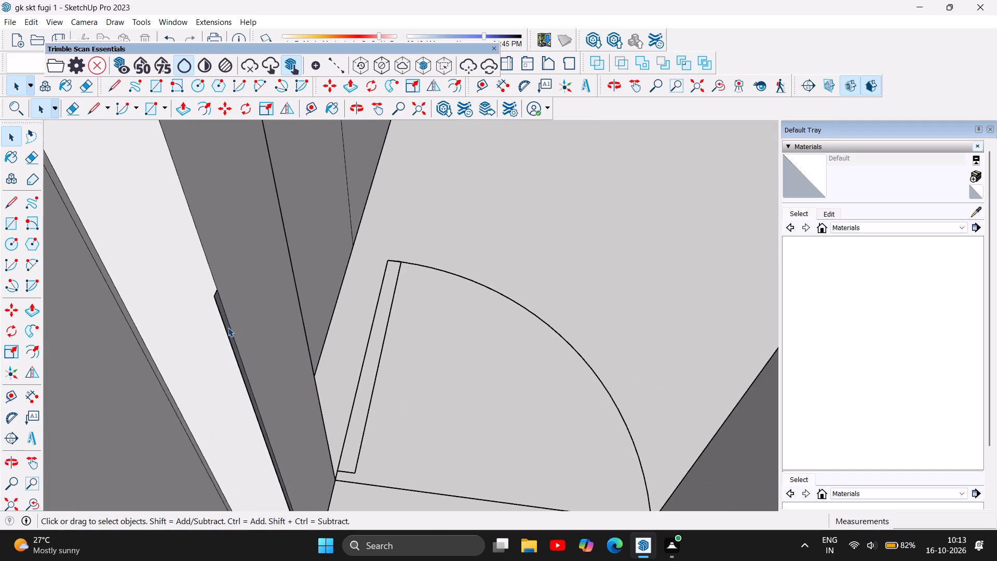
{"action": "left_click", "coordinate": [224, 328]}
{"action": "key", "text": "Delete"}
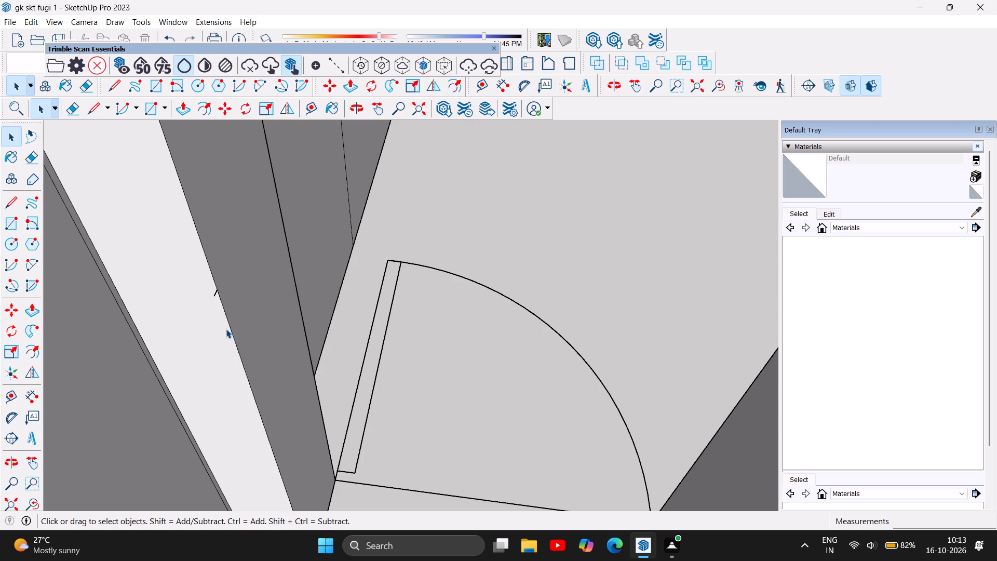
{"action": "left_click", "coordinate": [214, 294]}
{"action": "key", "text": "Delete"}
Push/Pull the narrow end face of that wall stub by 5/16" to meet the floor line at its base.
{"action": "scroll", "coordinate": [253, 346], "scroll_direction": "down", "scroll_amount": 10}
{"action": "scroll", "coordinate": [288, 488], "scroll_direction": "up", "scroll_amount": 5}
{"action": "scroll", "coordinate": [265, 449], "scroll_direction": "up", "scroll_amount": 6}
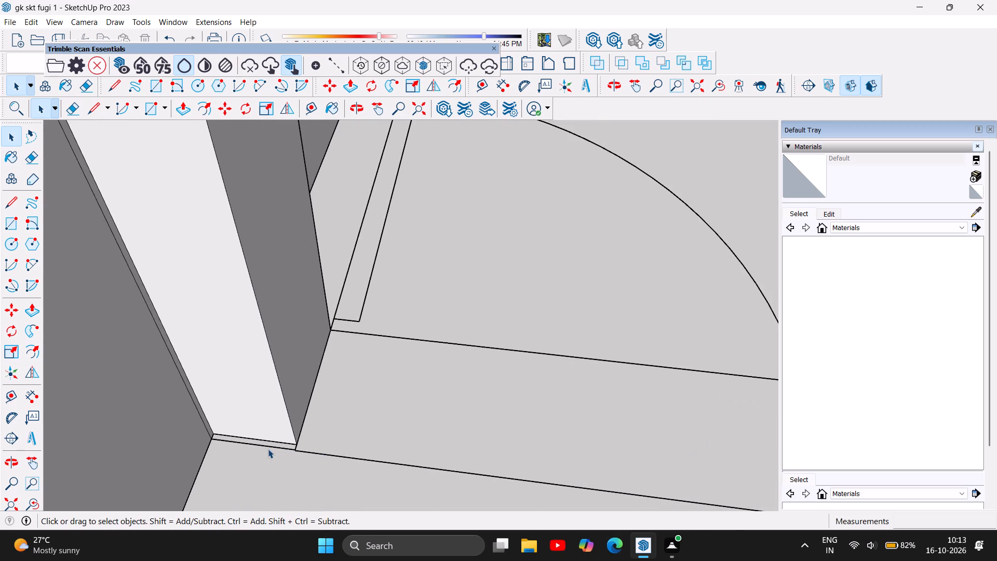
{"action": "scroll", "coordinate": [396, 461], "scroll_direction": "down", "scroll_amount": 2}
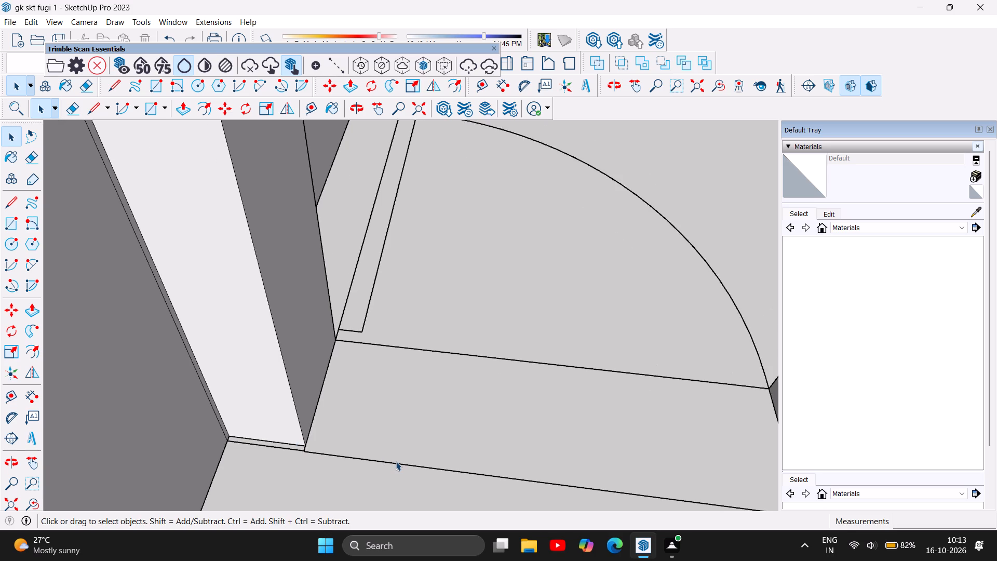
{"action": "scroll", "coordinate": [396, 461], "scroll_direction": "down", "scroll_amount": 4}
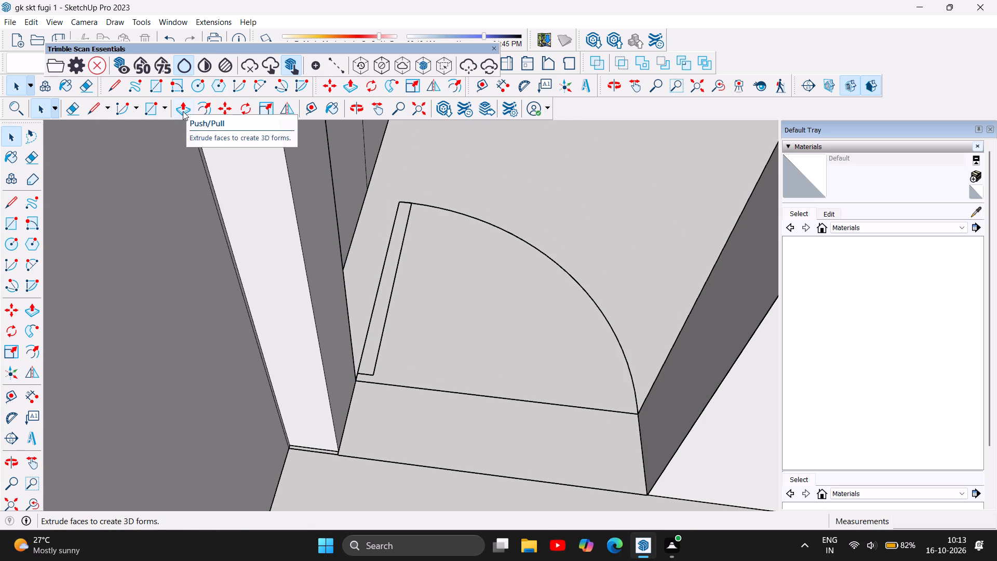
{"action": "left_click", "coordinate": [185, 108]}
{"action": "left_click", "coordinate": [258, 224]}
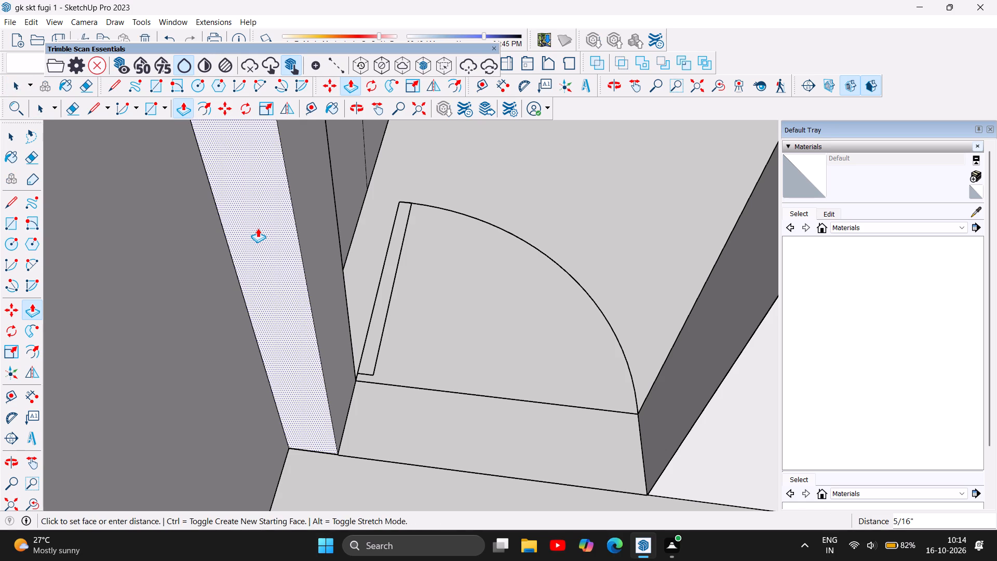
{"action": "left_click", "coordinate": [258, 228]}
Draw a 2' 6" by 9" rectangle at wall-top level across the small doorway beside the outer wall.
{"action": "scroll", "coordinate": [429, 368], "scroll_direction": "down", "scroll_amount": 12}
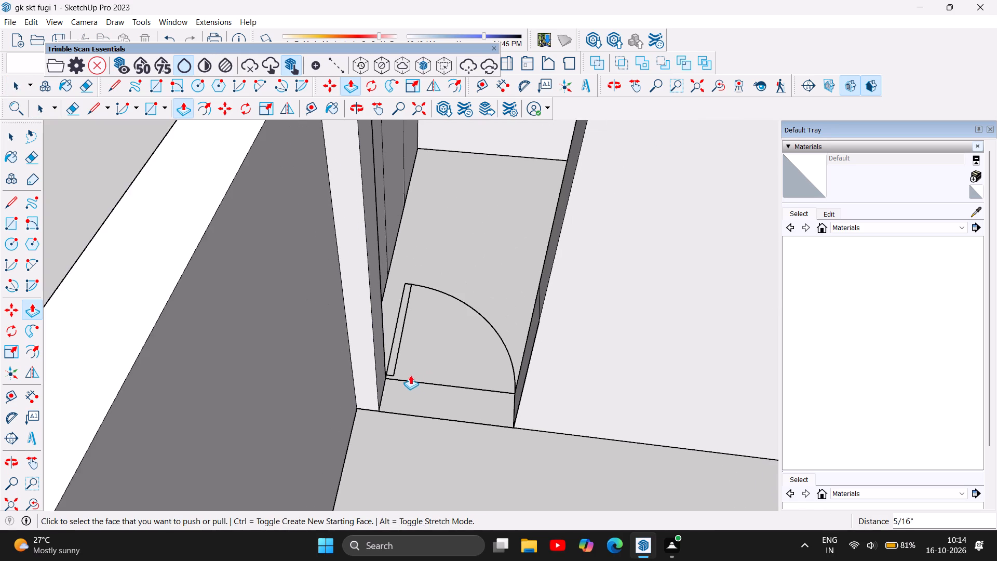
{"action": "scroll", "coordinate": [432, 407], "scroll_direction": "down", "scroll_amount": 6}
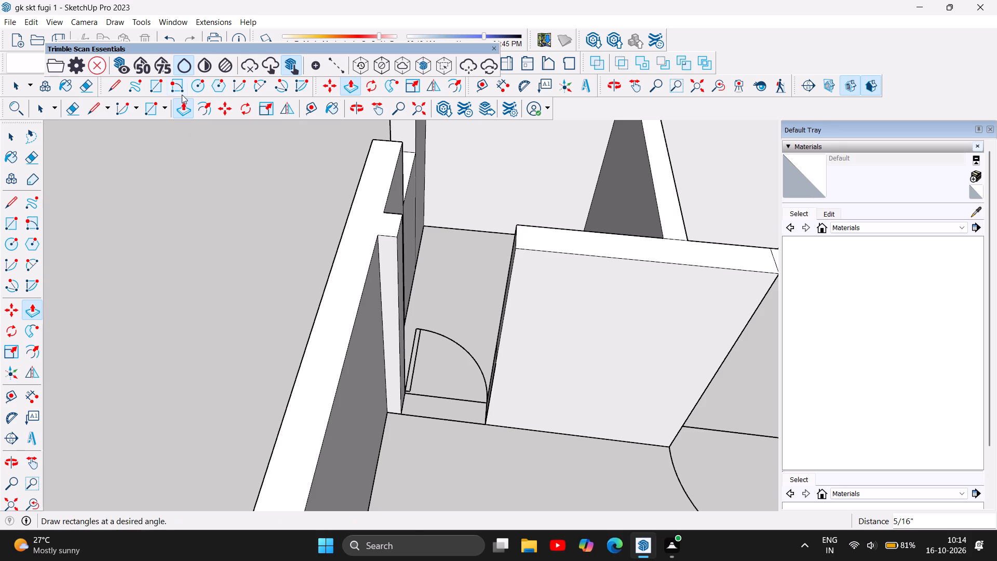
{"action": "left_click", "coordinate": [159, 84]}
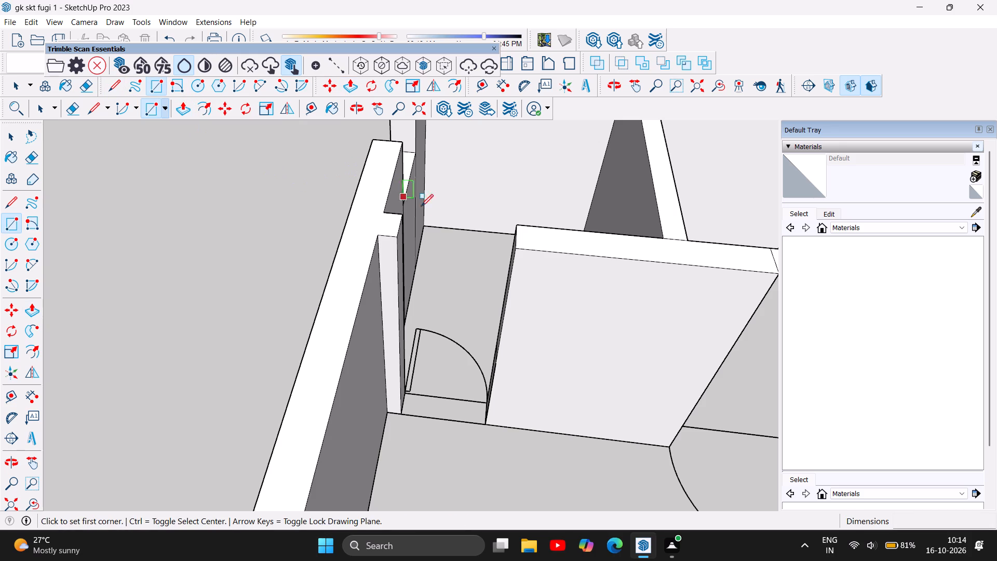
{"action": "left_click", "coordinate": [405, 214]}
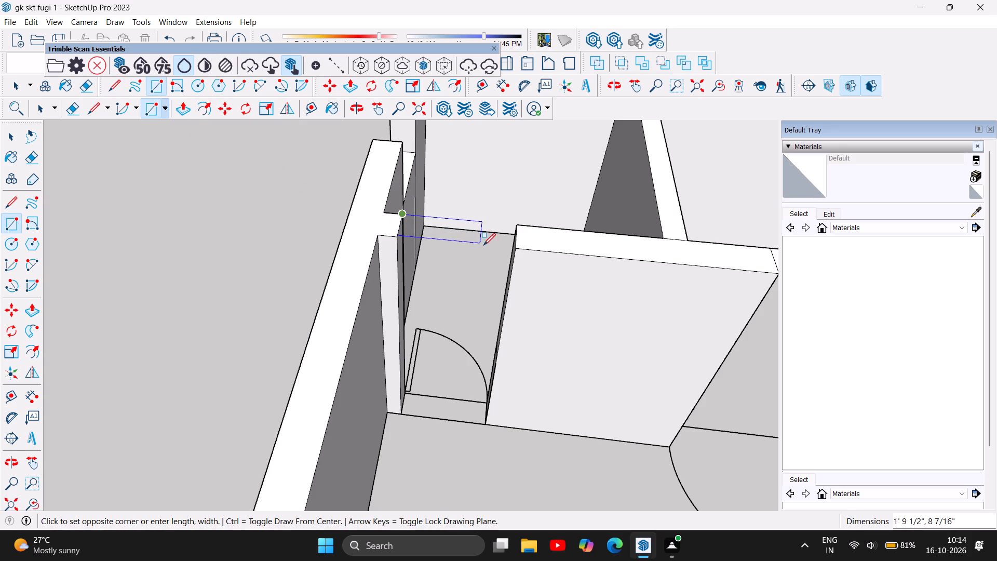
{"action": "left_click", "coordinate": [518, 248]}
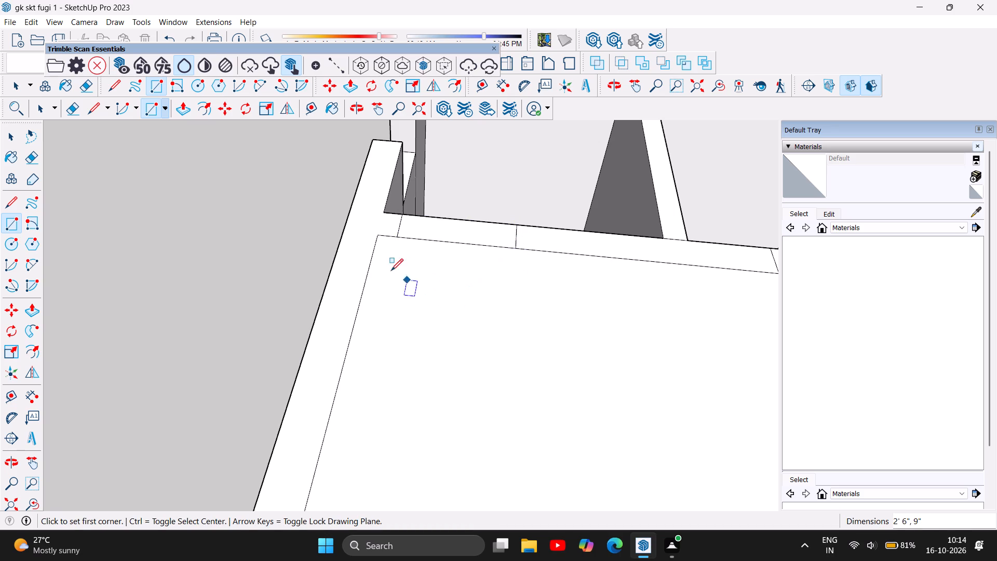
Draw a 2' 6" by 9" rectangle at wall-top level across the outer wall's window opening in the adjoining small room.
{"action": "scroll", "coordinate": [386, 272], "scroll_direction": "down", "scroll_amount": 18}
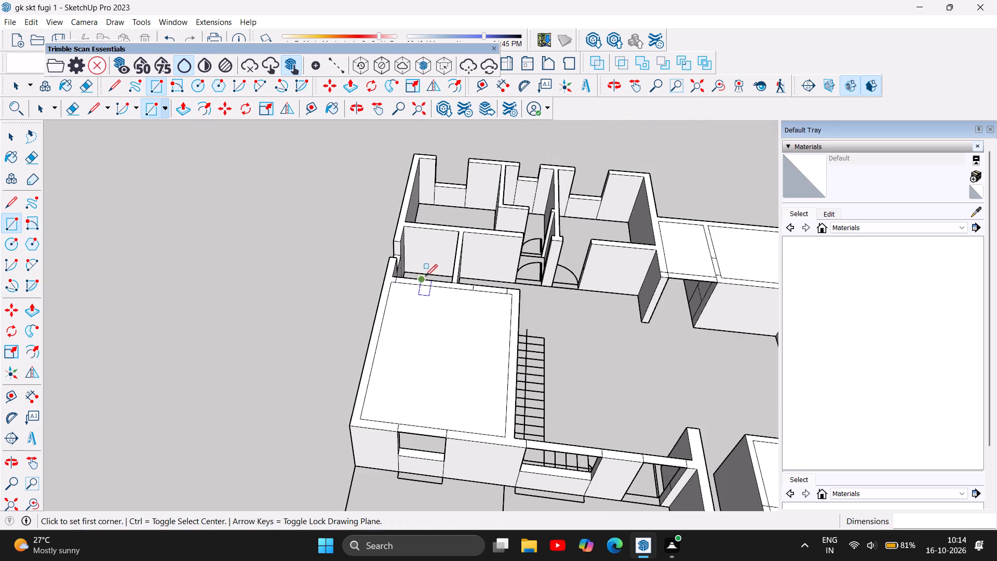
{"action": "scroll", "coordinate": [399, 227], "scroll_direction": "up", "scroll_amount": 11}
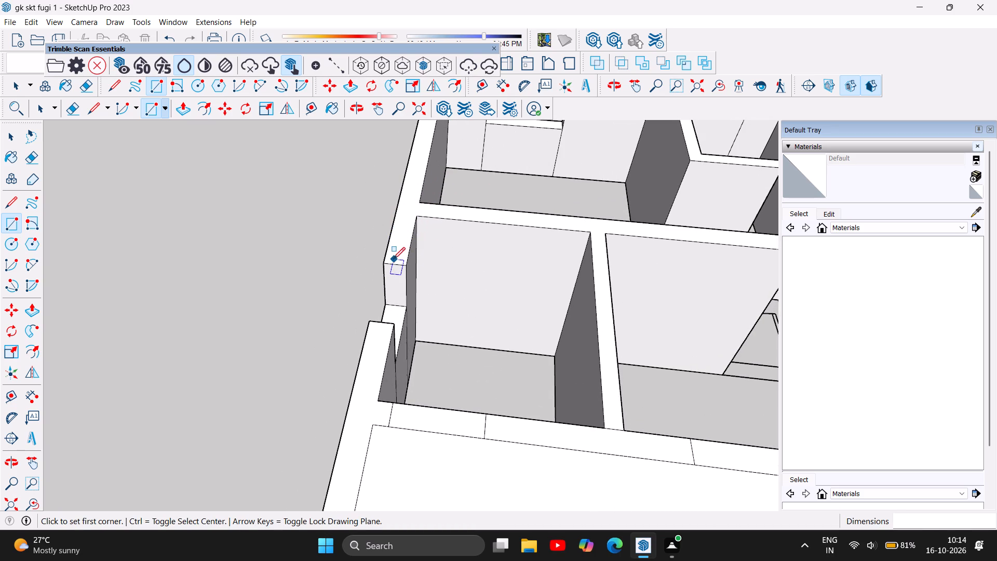
{"action": "left_click", "coordinate": [382, 264]}
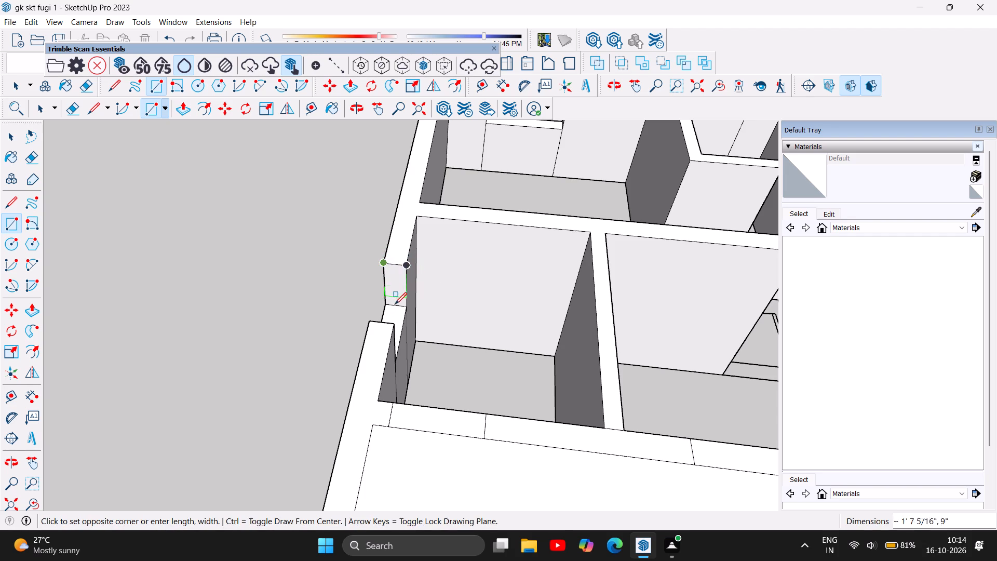
{"action": "left_click", "coordinate": [394, 327]}
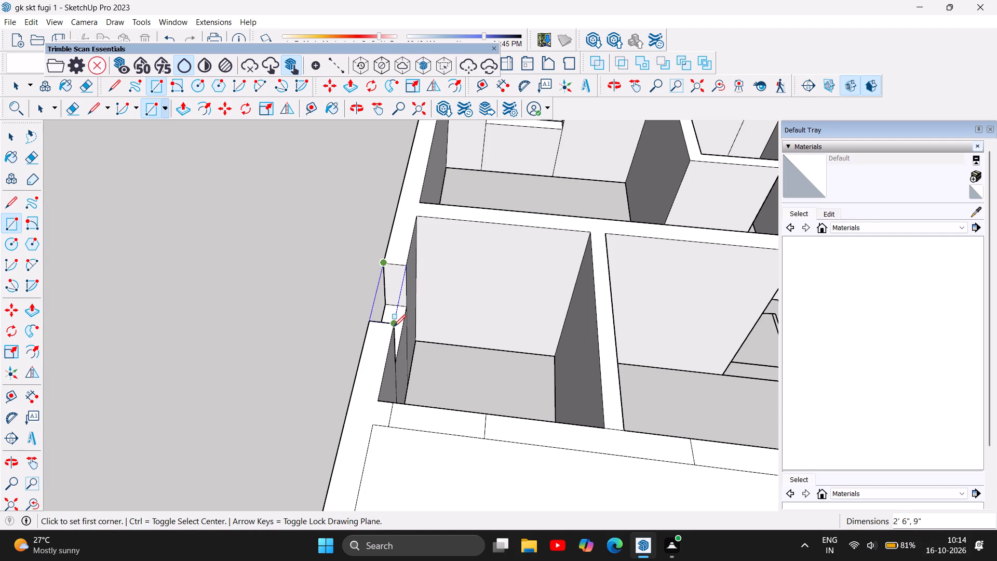
Draw a 3' by 9" rectangle at wall-top level across the doorway of the rear room with the wide window.
{"action": "scroll", "coordinate": [186, 280], "scroll_direction": "down", "scroll_amount": 6}
{"action": "scroll", "coordinate": [213, 313], "scroll_direction": "down", "scroll_amount": 7}
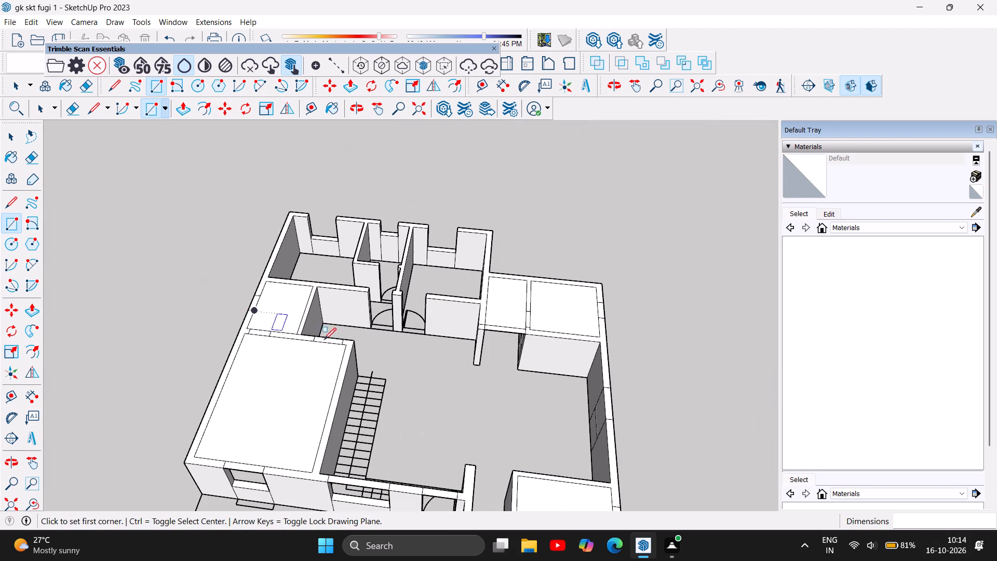
{"action": "scroll", "coordinate": [539, 256], "scroll_direction": "down", "scroll_amount": 5}
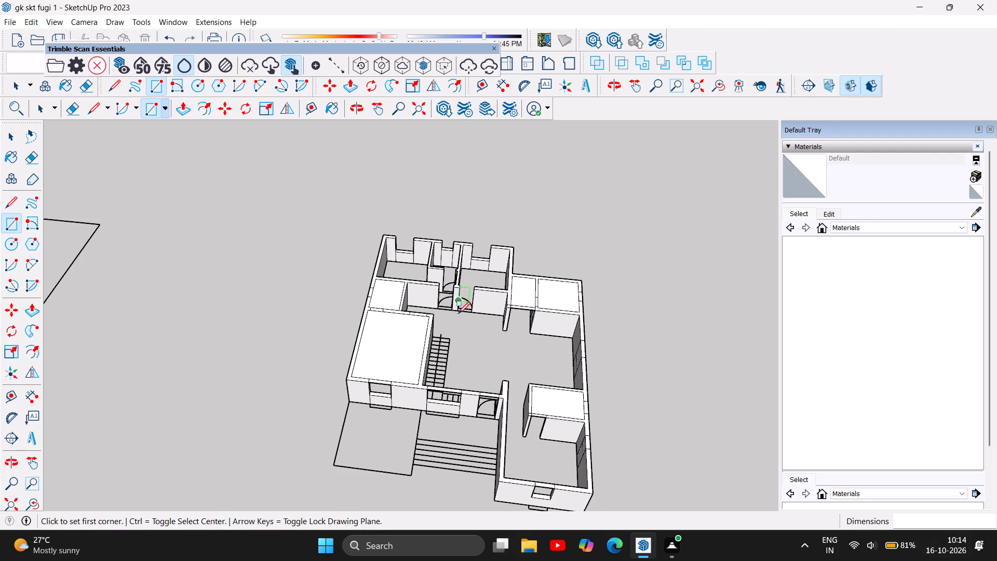
{"action": "scroll", "coordinate": [454, 274], "scroll_direction": "up", "scroll_amount": 8}
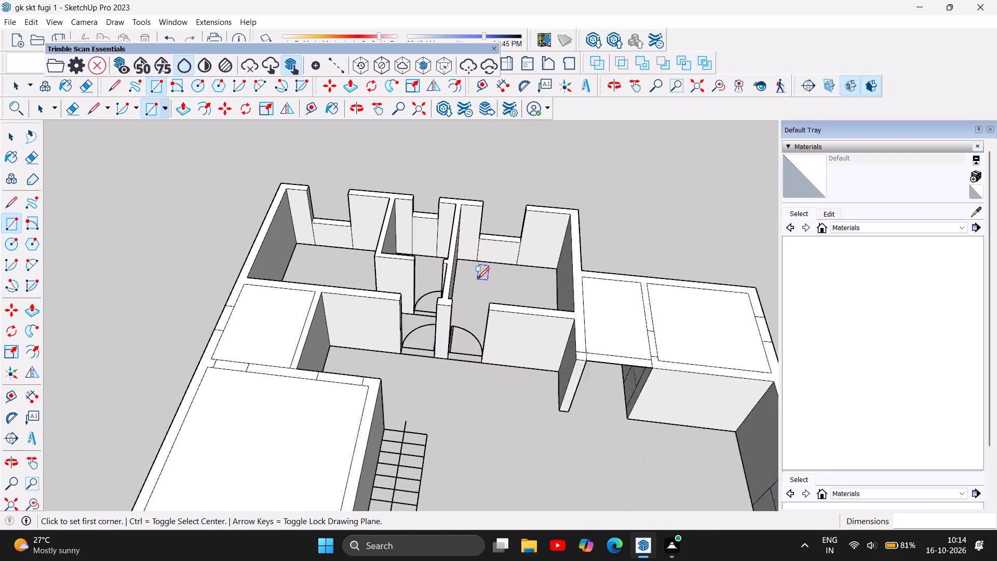
{"action": "scroll", "coordinate": [477, 279], "scroll_direction": "up", "scroll_amount": 6}
{"action": "left_click", "coordinate": [423, 296]}
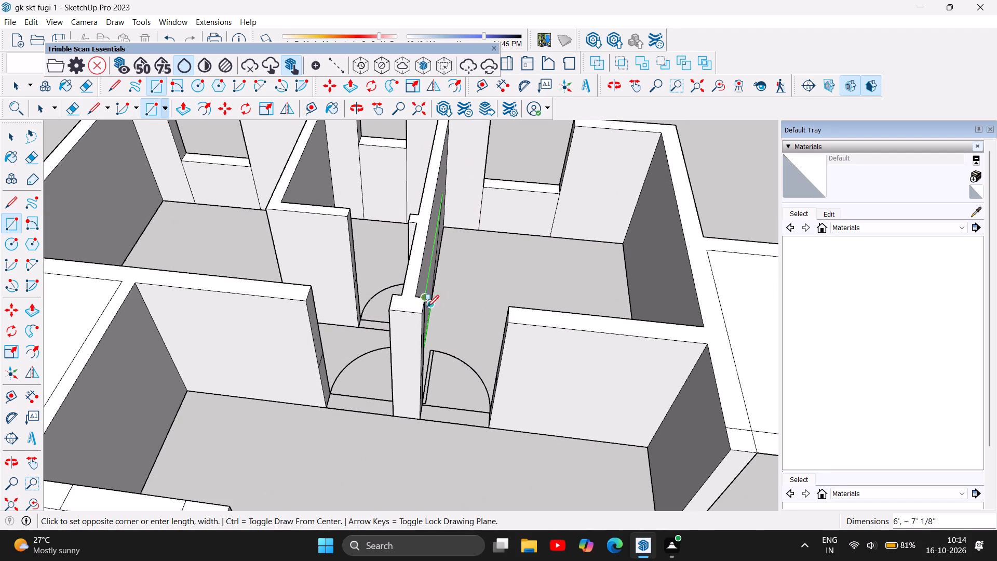
{"action": "left_click", "coordinate": [509, 319]}
Draw a 3' by 9" rectangle at wall-top level across the adjacent doorway leading to the other rear room.
{"action": "scroll", "coordinate": [554, 373], "scroll_direction": "down", "scroll_amount": 5}
{"action": "scroll", "coordinate": [409, 315], "scroll_direction": "up", "scroll_amount": 4}
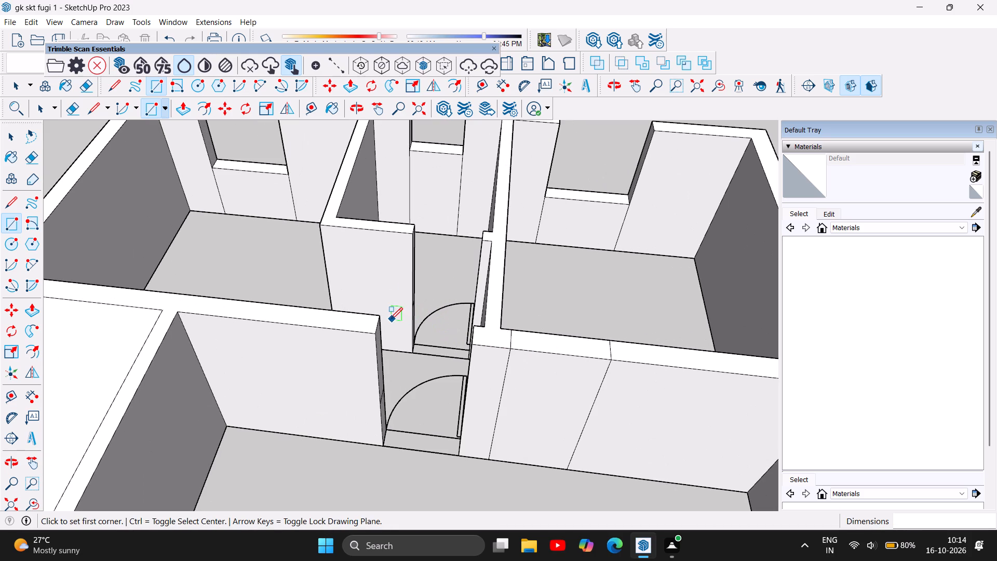
{"action": "double_click", "coordinate": [380, 318]}
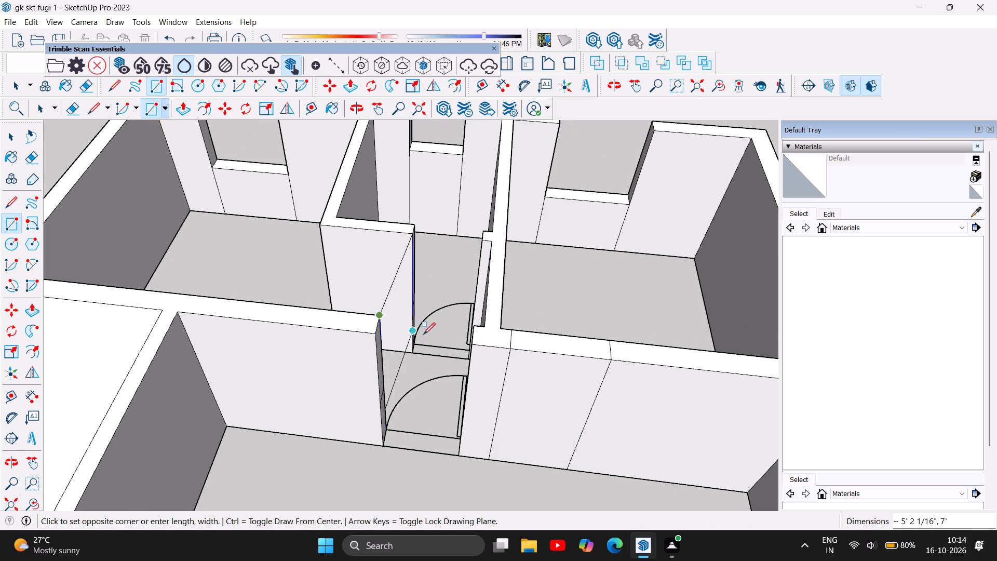
{"action": "left_click", "coordinate": [474, 341]}
Draw a 2' 6" by 6" rectangle at wall-top level across the doorway of the small room between the two rear rooms.
{"action": "scroll", "coordinate": [519, 386], "scroll_direction": "down", "scroll_amount": 11}
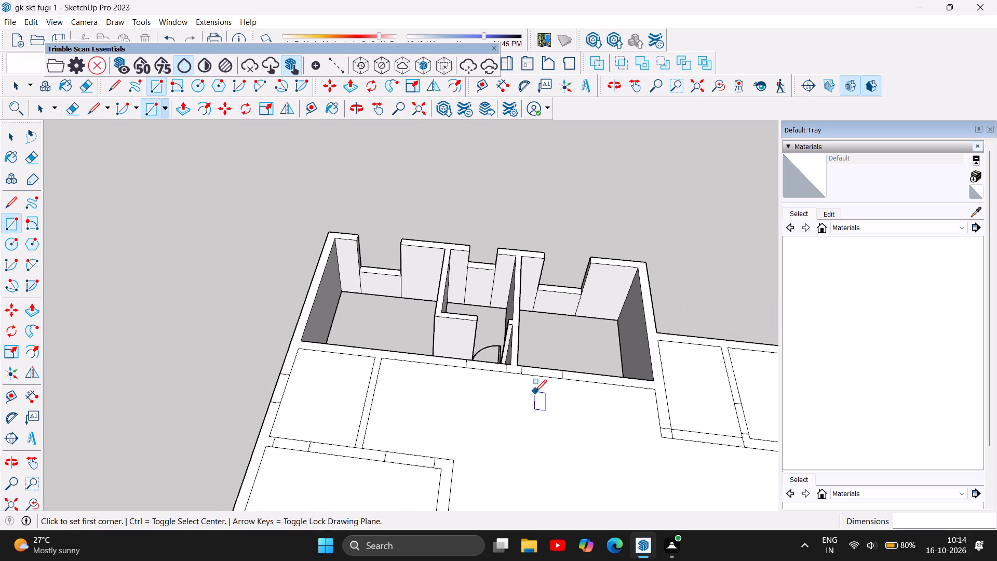
{"action": "scroll", "coordinate": [491, 297], "scroll_direction": "up", "scroll_amount": 5}
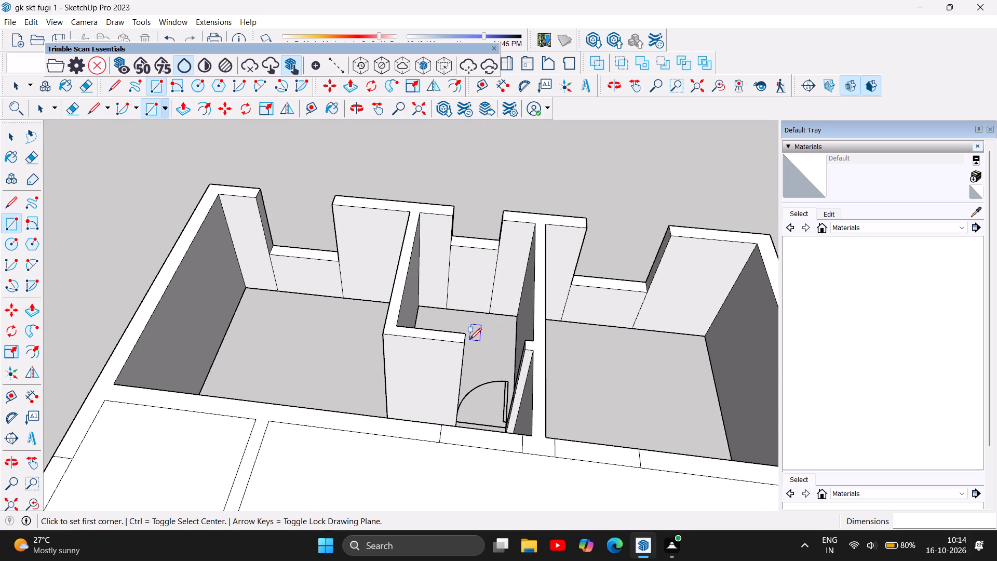
{"action": "left_click", "coordinate": [466, 332]}
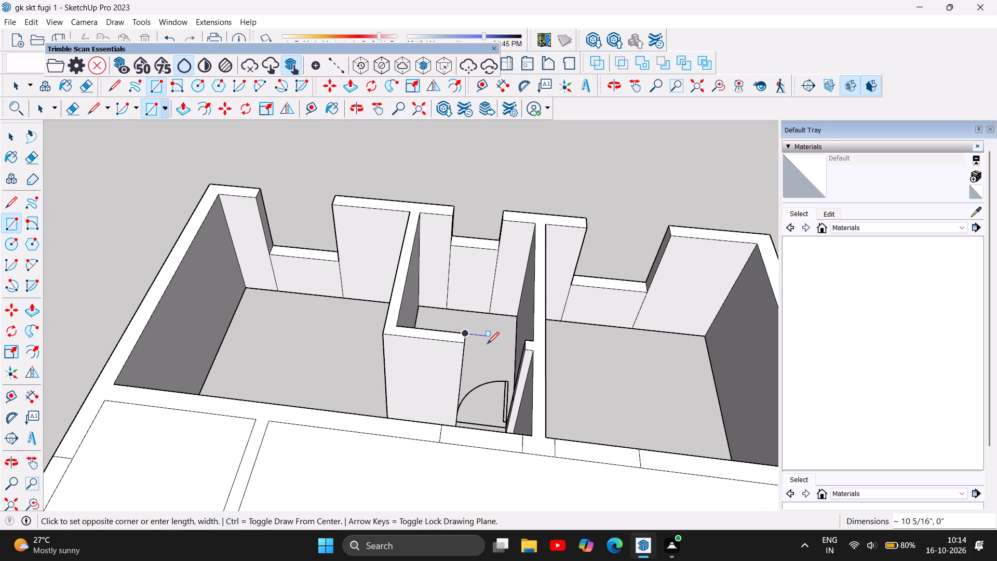
{"action": "left_click", "coordinate": [525, 352]}
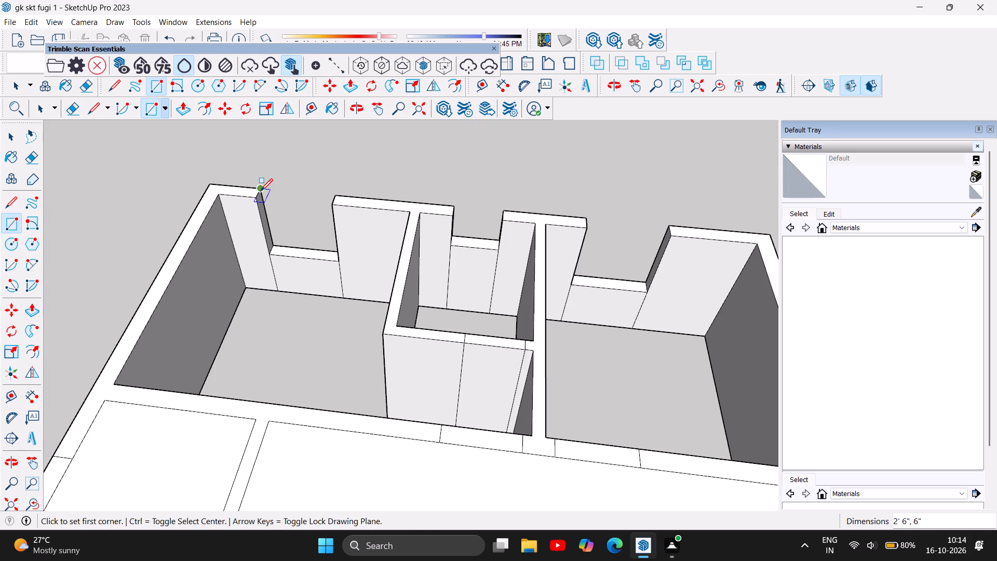
Bridge the rear outer wall's three window openings at wall-top level with rectangles of 4' by 9", 2' 6" by 9" and 4' by 9".
{"action": "left_click", "coordinate": [261, 191]}
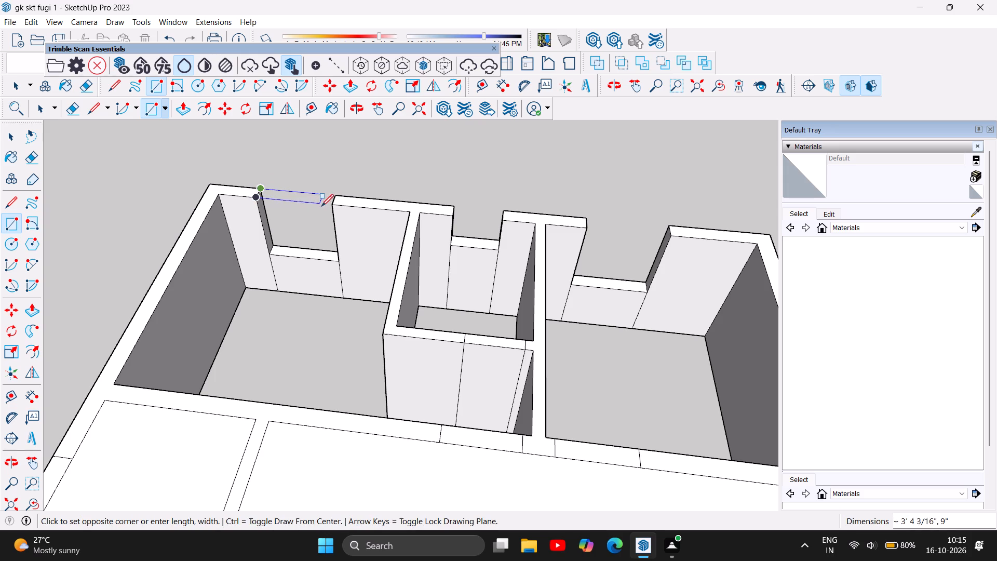
{"action": "left_click", "coordinate": [331, 207]}
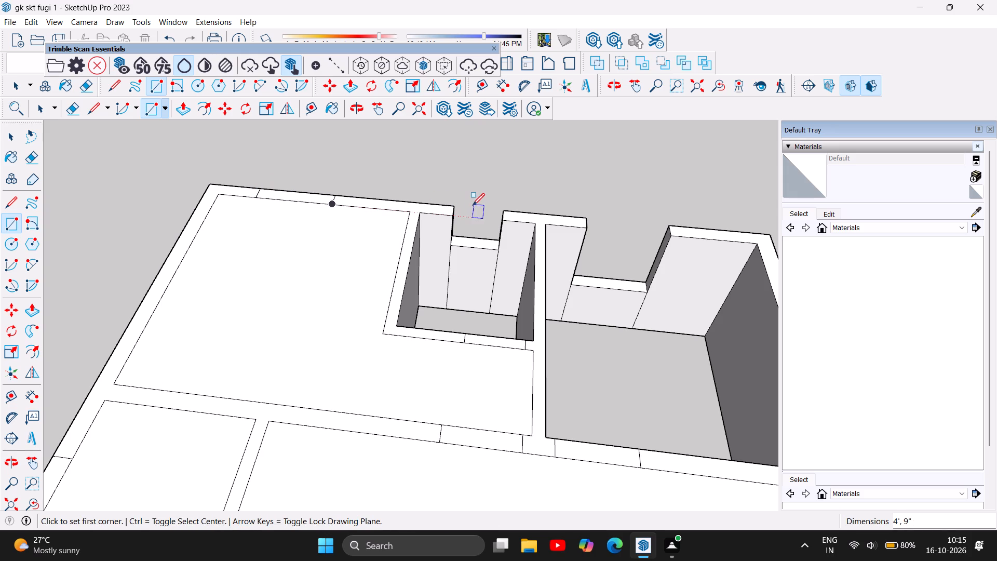
{"action": "left_click", "coordinate": [453, 203]}
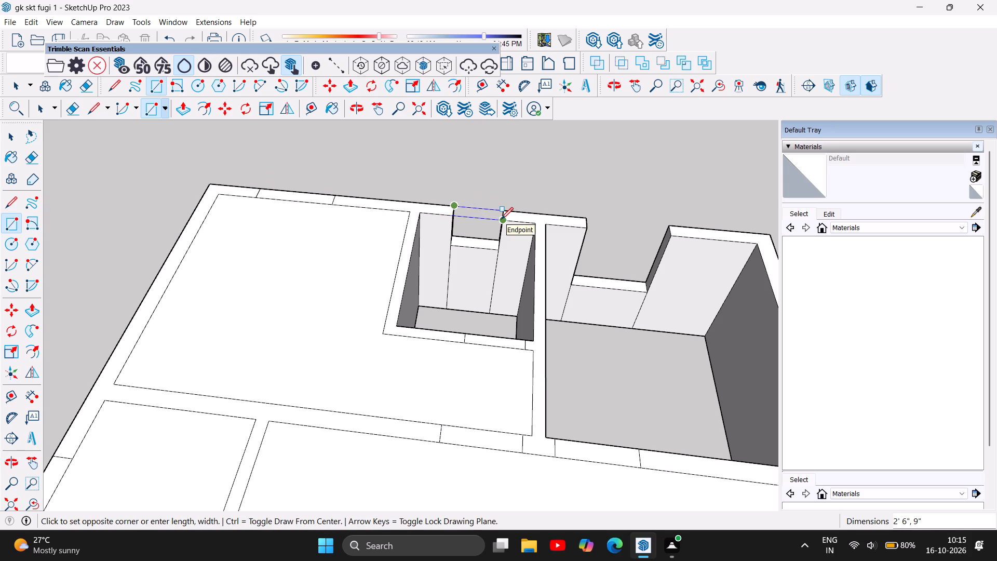
{"action": "left_click", "coordinate": [501, 219]}
{"action": "left_click", "coordinate": [588, 218]}
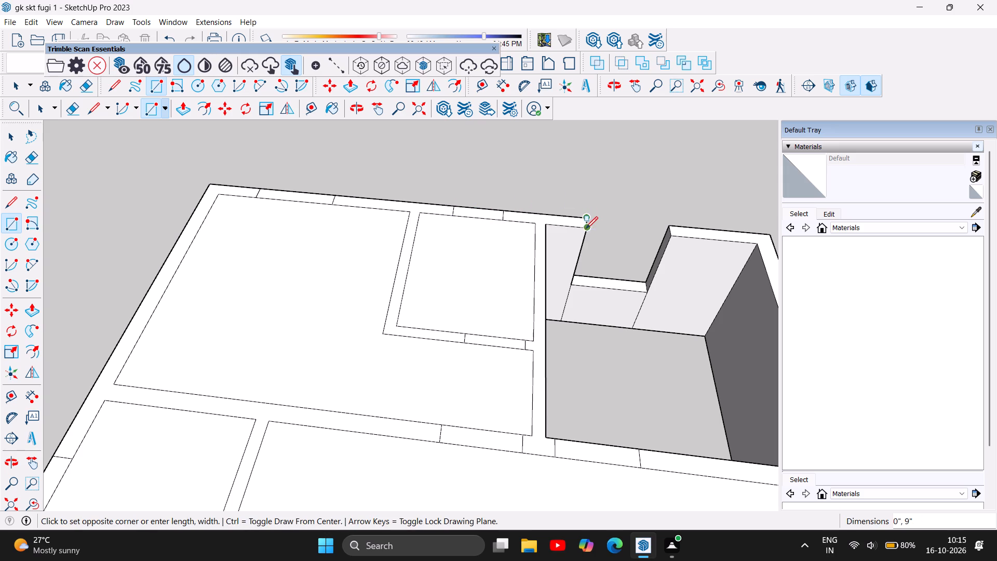
{"action": "left_click", "coordinate": [671, 235]}
Delete the wall-top faces covering the front room with the window and the large central hall.
{"action": "scroll", "coordinate": [244, 219], "scroll_direction": "down", "scroll_amount": 5}
{"action": "scroll", "coordinate": [366, 210], "scroll_direction": "down", "scroll_amount": 5}
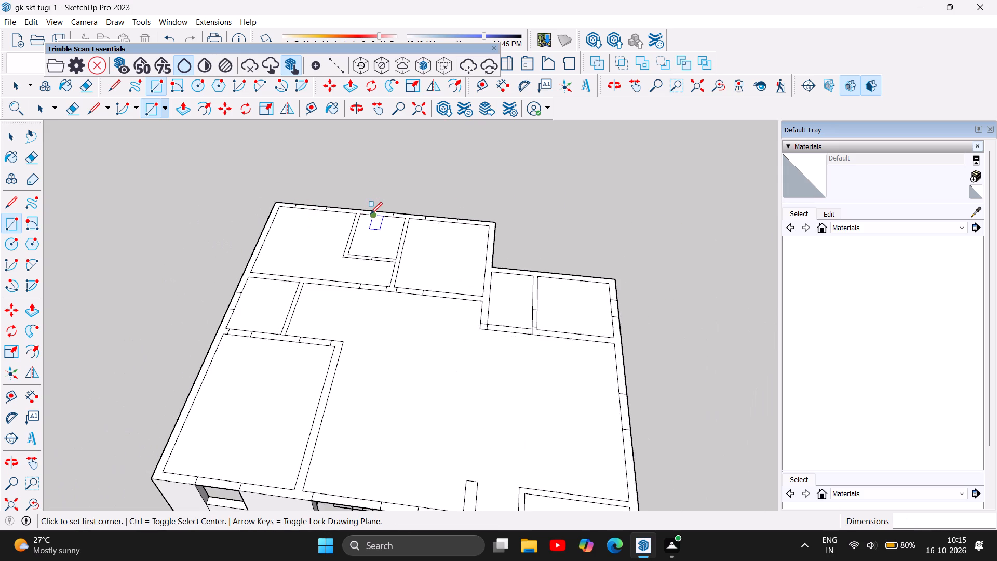
{"action": "scroll", "coordinate": [370, 214], "scroll_direction": "down", "scroll_amount": 4}
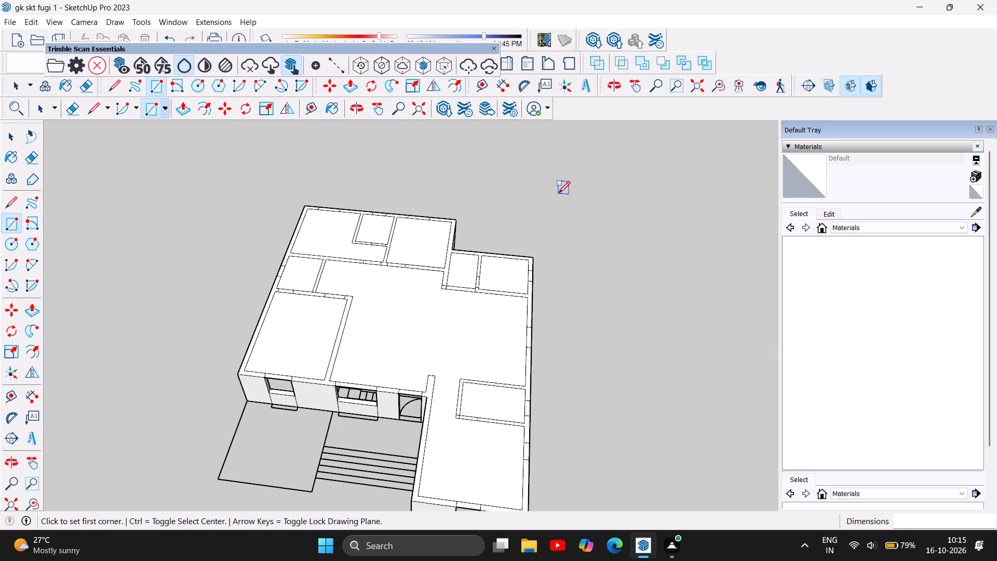
{"action": "left_click", "coordinate": [12, 143]}
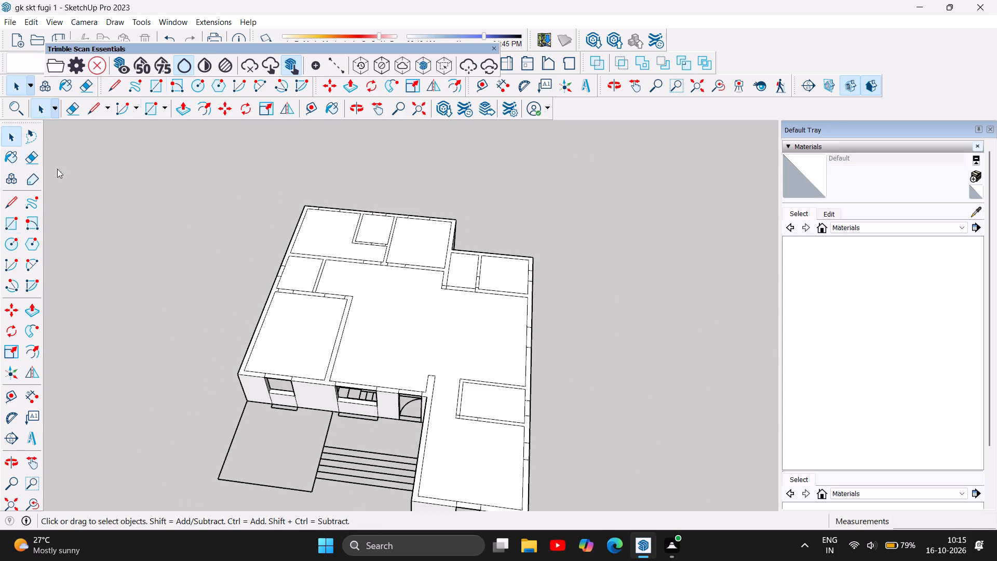
{"action": "left_click", "coordinate": [288, 324]}
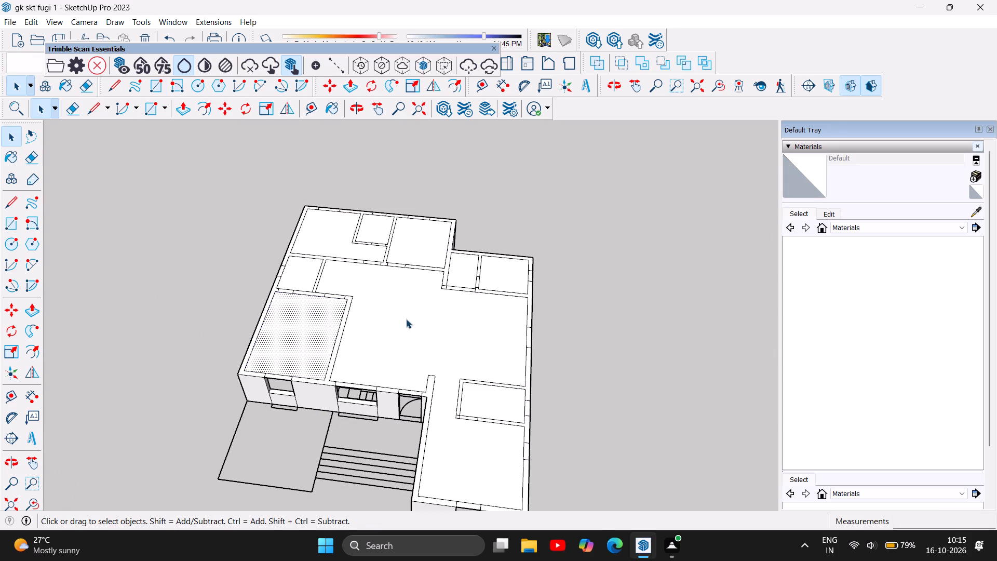
{"action": "key", "text": "Delete"}
{"action": "left_click", "coordinate": [409, 332]}
{"action": "key", "text": "Delete"}
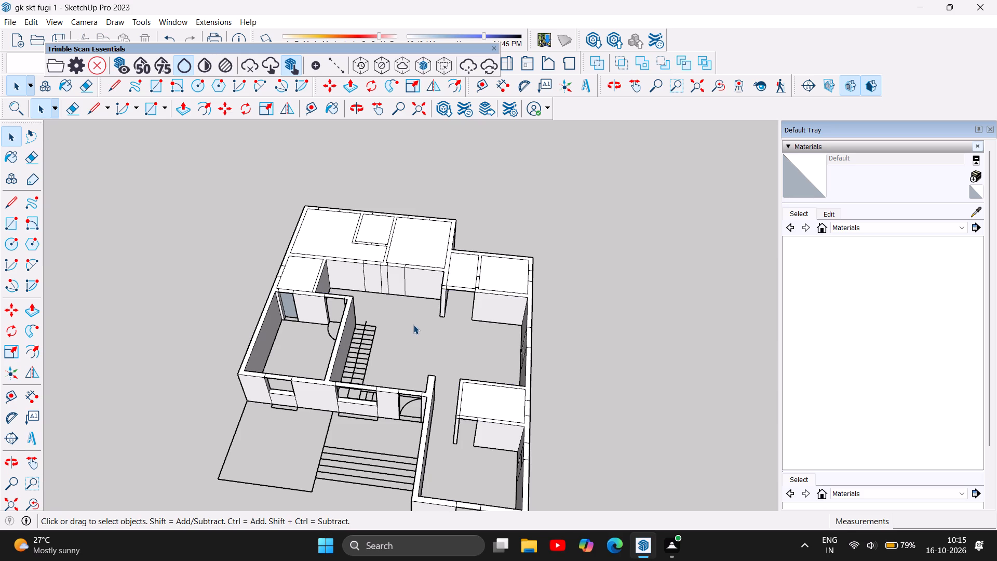
Delete the wall-top faces covering the two rear rooms, the small room between them and the small side room ahead of them.
{"action": "left_click", "coordinate": [412, 253]}
{"action": "key", "text": "Delete"}
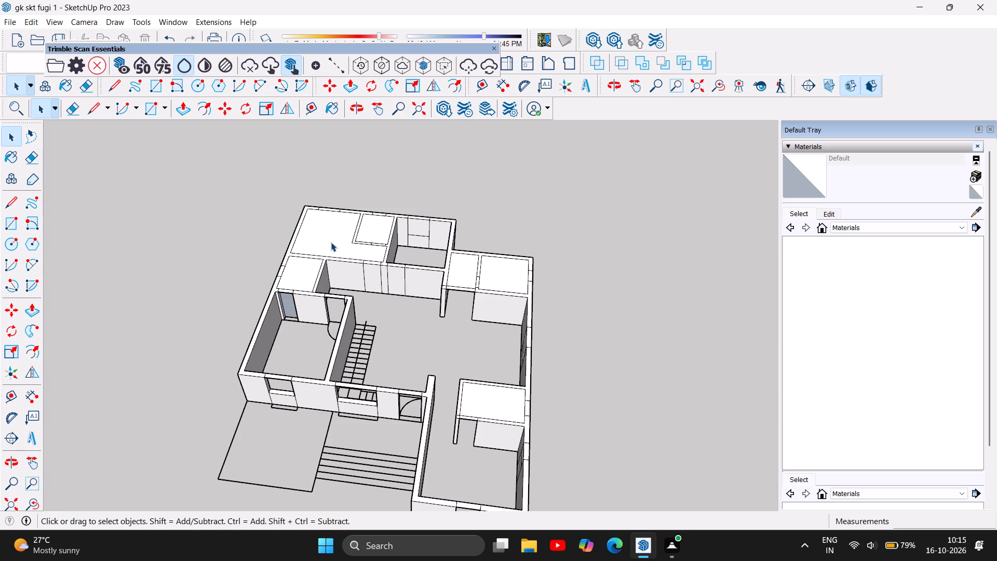
{"action": "left_click", "coordinate": [330, 242]}
{"action": "key", "text": "Delete"}
{"action": "left_click", "coordinate": [301, 272]}
{"action": "key", "text": "Delete"}
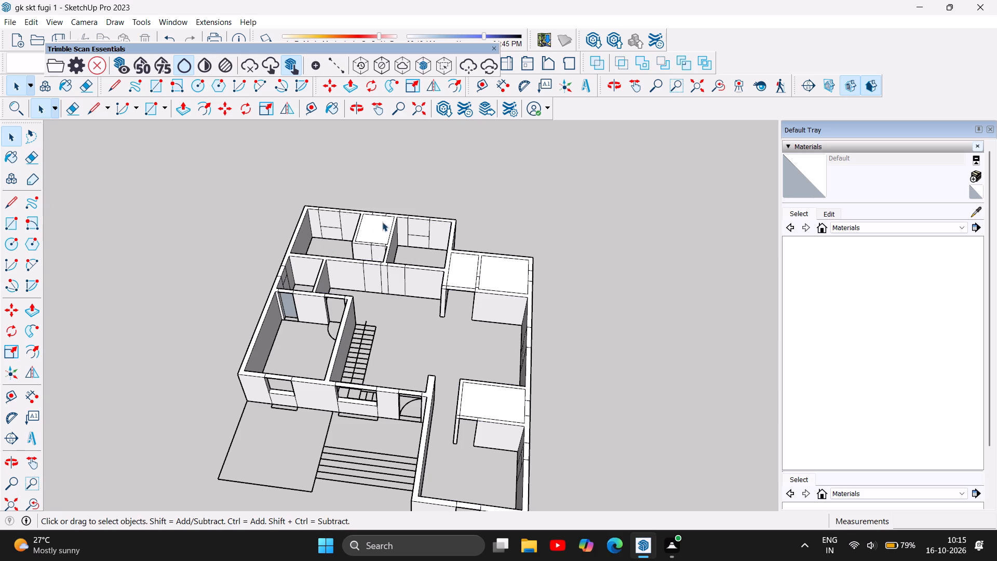
{"action": "left_click", "coordinate": [377, 226]}
{"action": "key", "text": "Delete"}
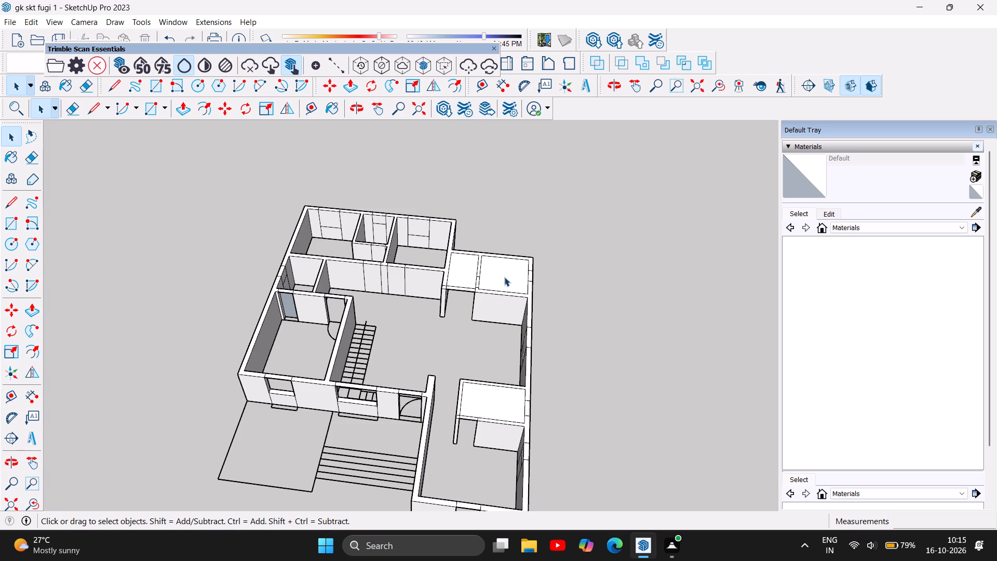
Delete the wall-top faces covering the two adjoining rooms of the side wing and the small room behind the projecting front room.
{"action": "left_click", "coordinate": [504, 277]}
{"action": "key", "text": "Delete"}
{"action": "left_click", "coordinate": [497, 404]}
{"action": "key", "text": "Delete"}
{"action": "left_click", "coordinate": [462, 271]}
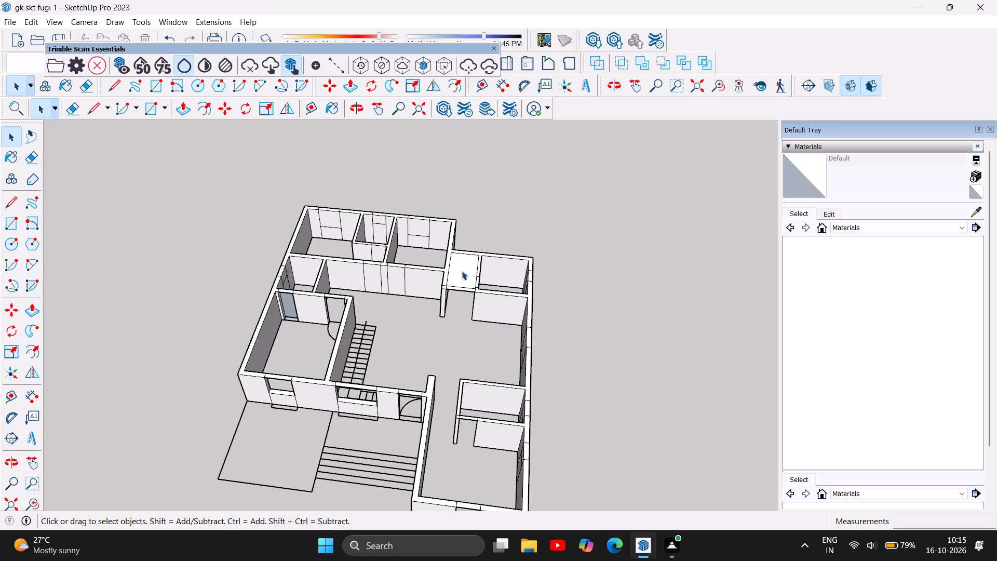
{"action": "key", "text": "Delete"}
Delete both faces filling the window opening in the rear corner room beside the small side room.
{"action": "scroll", "coordinate": [313, 197], "scroll_direction": "up", "scroll_amount": 4}
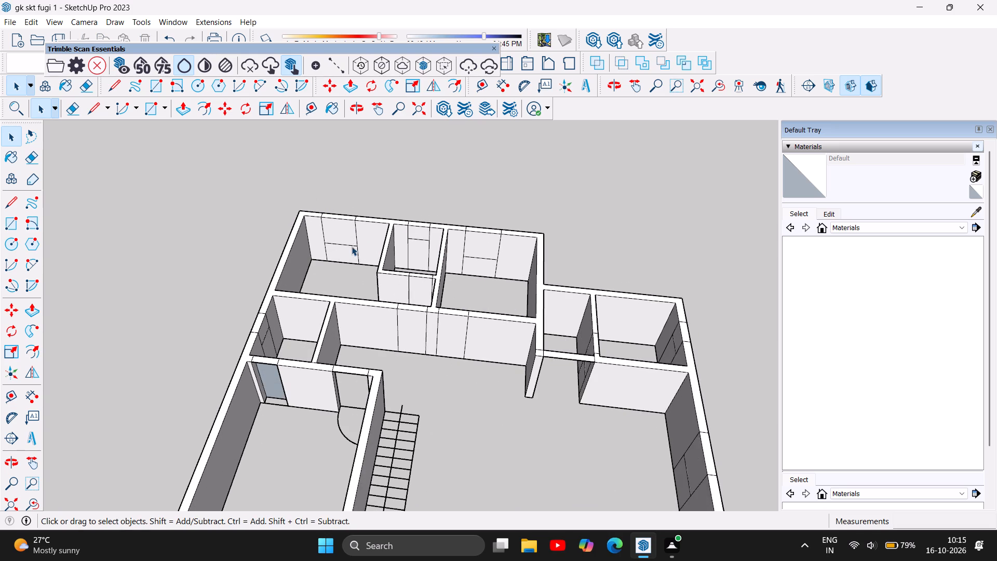
{"action": "left_click", "coordinate": [343, 234]}
{"action": "key", "text": "Delete"}
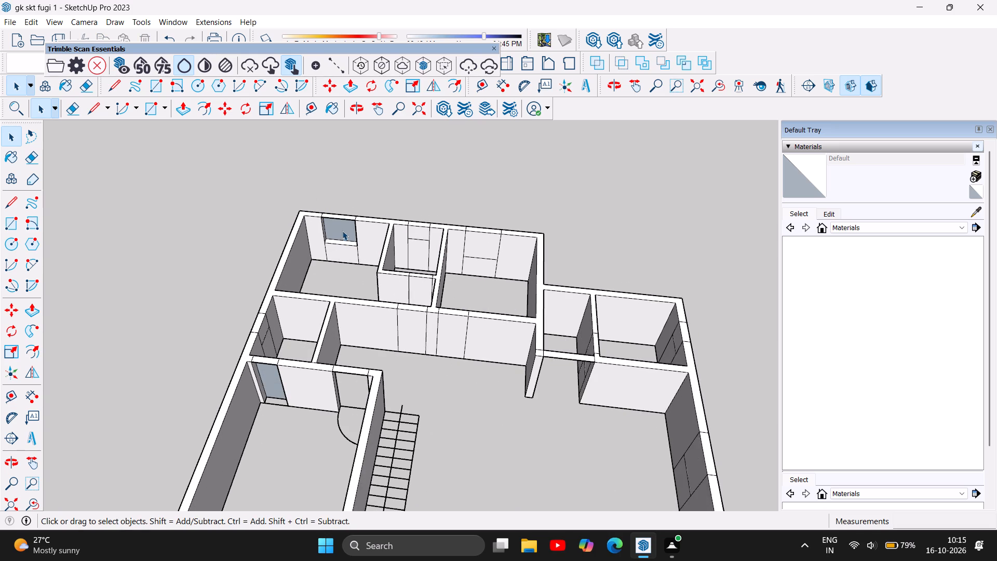
{"action": "left_click", "coordinate": [341, 229]}
{"action": "key", "text": "Delete"}
{"action": "scroll", "coordinate": [319, 225], "scroll_direction": "up", "scroll_amount": 5}
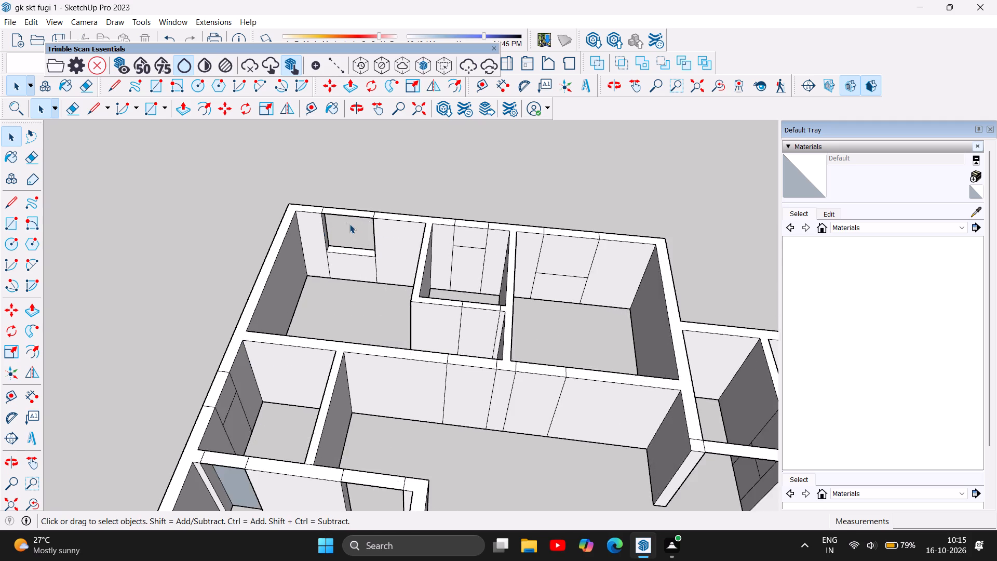
{"action": "scroll", "coordinate": [349, 224], "scroll_direction": "up", "scroll_amount": 11}
{"action": "scroll", "coordinate": [266, 258], "scroll_direction": "up", "scroll_amount": 2}
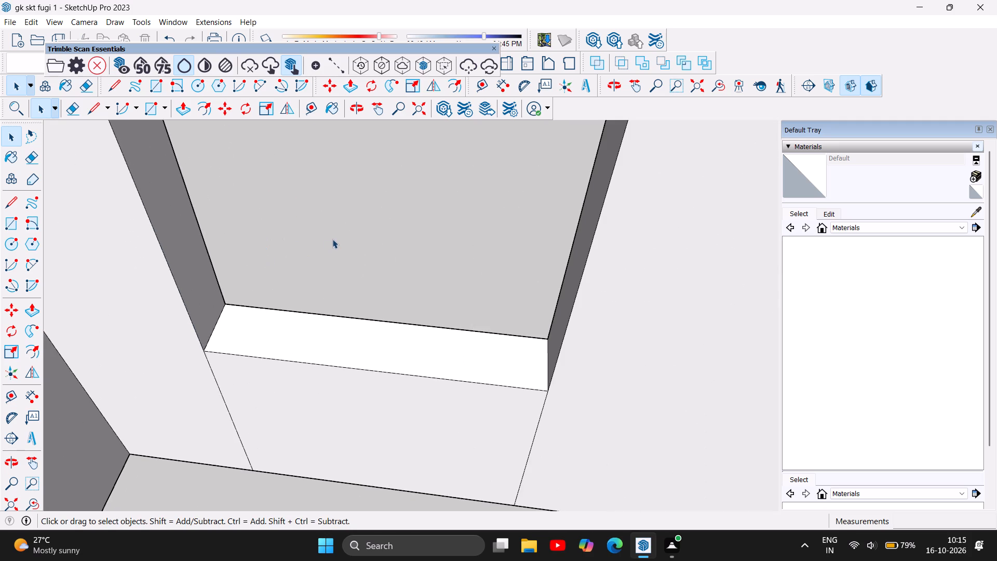
{"action": "left_click", "coordinate": [336, 237]}
{"action": "scroll", "coordinate": [324, 268], "scroll_direction": "up", "scroll_amount": 1}
{"action": "scroll", "coordinate": [326, 296], "scroll_direction": "down", "scroll_amount": 6}
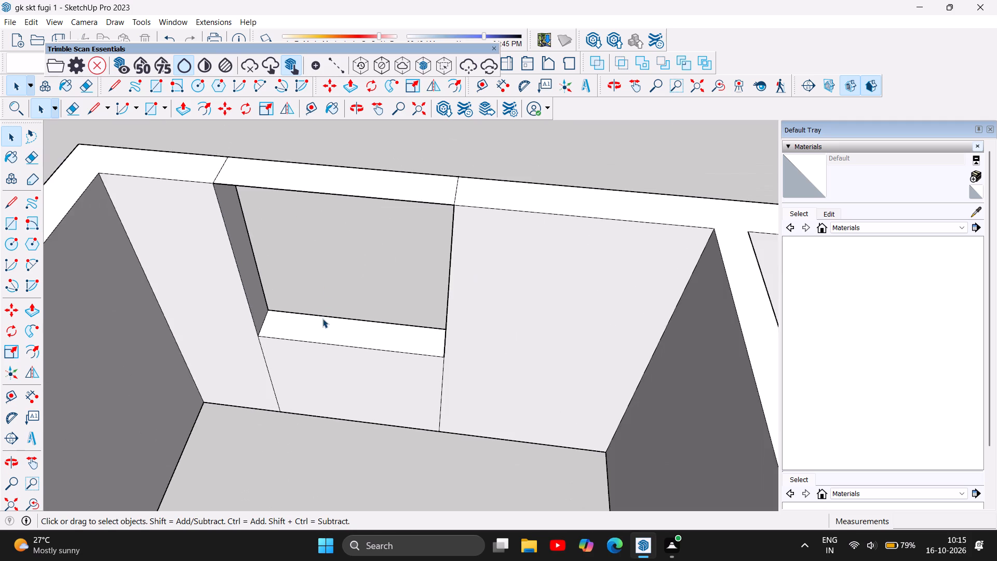
Delete both faces filling the window openings of the small middle room and the other rear room.
{"action": "scroll", "coordinate": [322, 318], "scroll_direction": "down", "scroll_amount": 13}
{"action": "left_click", "coordinate": [450, 308]}
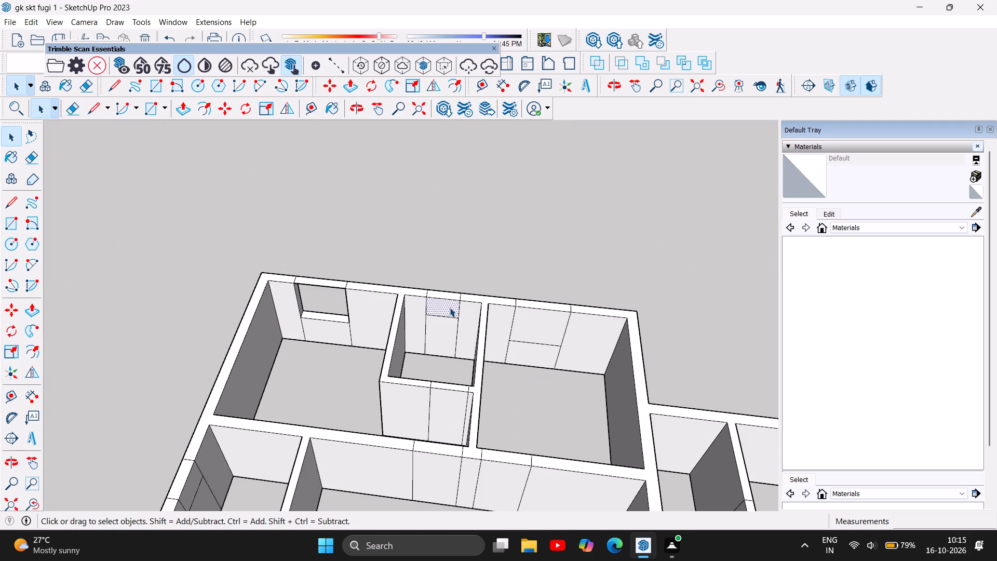
{"action": "key", "text": "Delete"}
{"action": "left_click", "coordinate": [451, 305]}
{"action": "key", "text": "Delete"}
{"action": "left_click", "coordinate": [541, 315]}
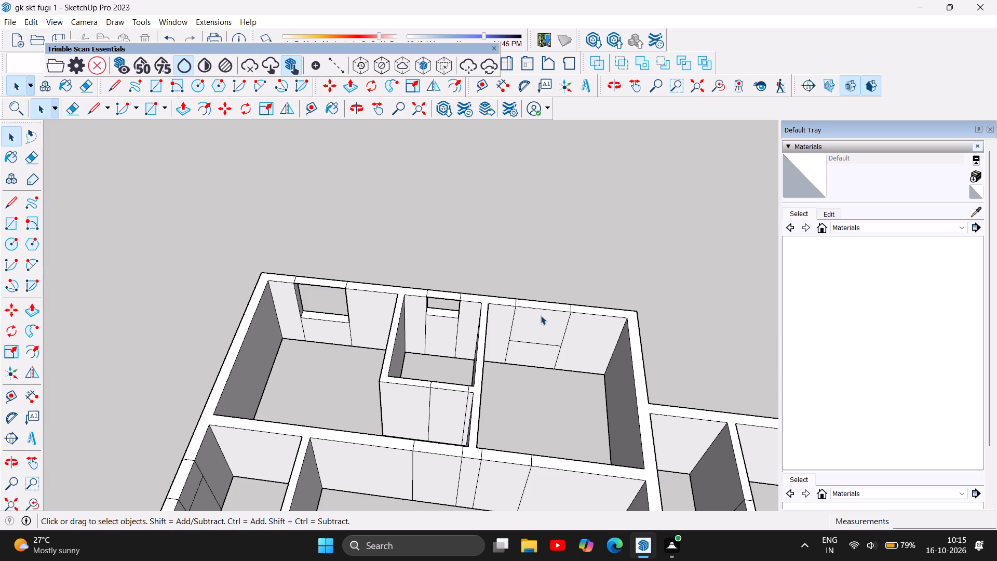
{"action": "key", "text": "Delete"}
{"action": "left_click", "coordinate": [540, 318]}
{"action": "key", "text": "Delete"}
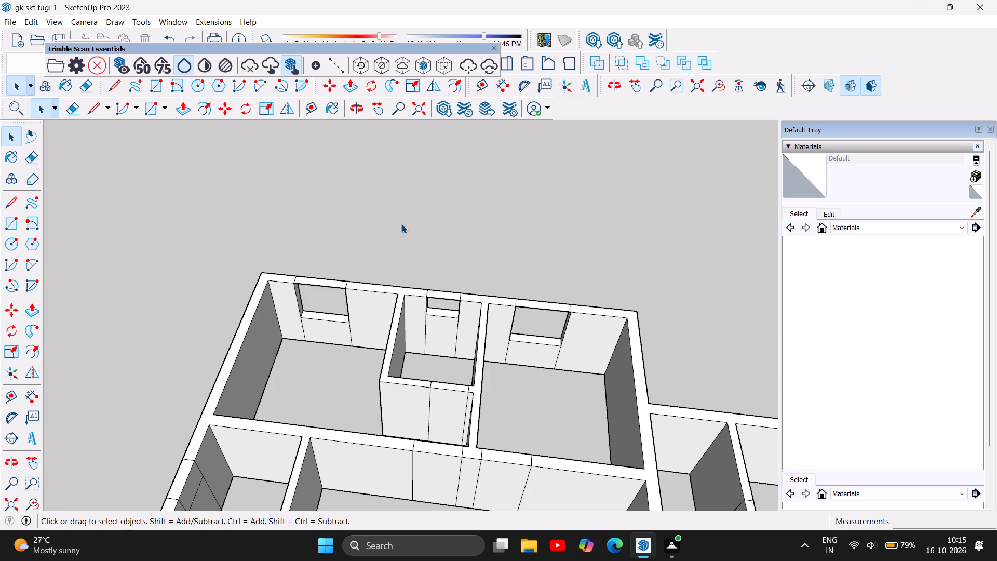
Delete both faces filling the doorway of the small room between the two rear rooms.
{"action": "scroll", "coordinate": [396, 229], "scroll_direction": "down", "scroll_amount": 5}
{"action": "scroll", "coordinate": [422, 326], "scroll_direction": "up", "scroll_amount": 9}
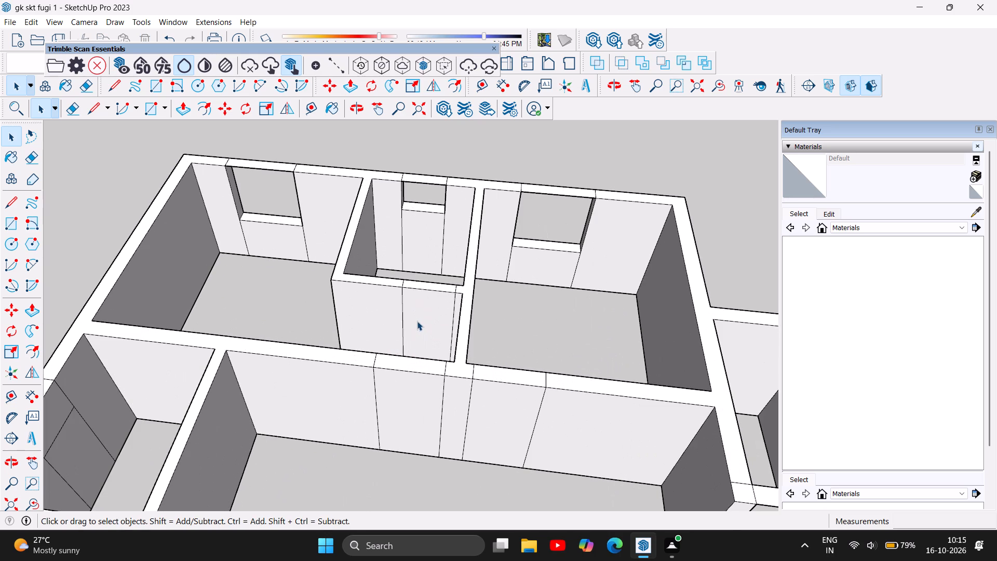
{"action": "left_click", "coordinate": [417, 321]}
{"action": "key", "text": "Delete"}
{"action": "left_click", "coordinate": [426, 315]}
{"action": "key", "text": "Delete"}
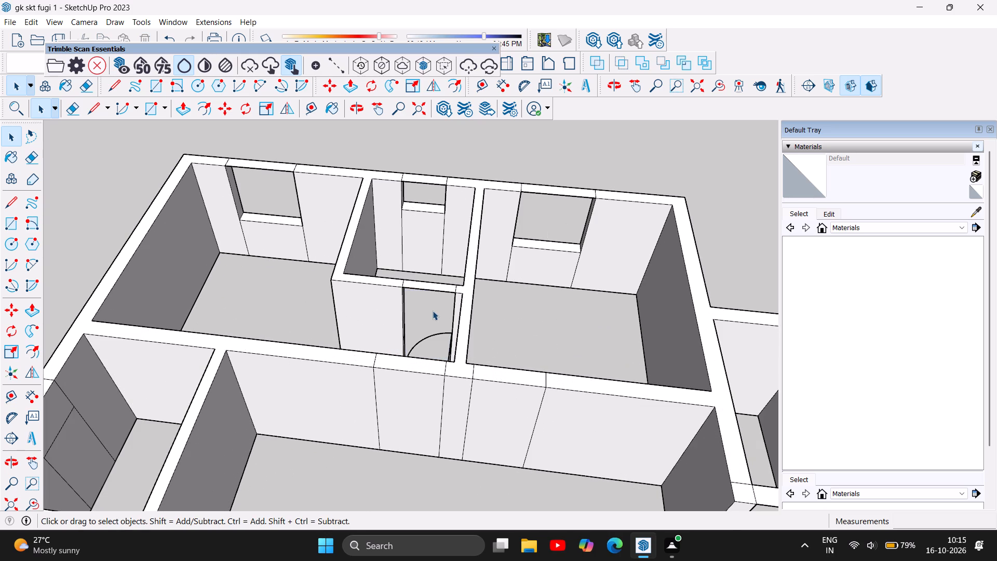
Delete the remaining face filling the doorway near the outer wall between the front room and the small side room.
{"action": "scroll", "coordinate": [428, 306], "scroll_direction": "down", "scroll_amount": 12}
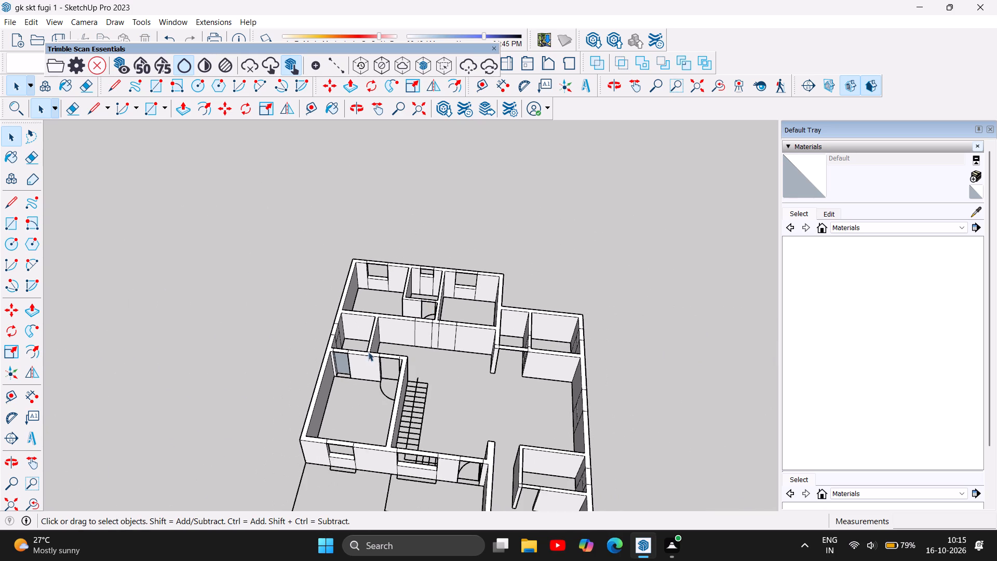
{"action": "scroll", "coordinate": [348, 365], "scroll_direction": "up", "scroll_amount": 4}
{"action": "left_click", "coordinate": [343, 359]}
{"action": "key", "text": "Delete"}
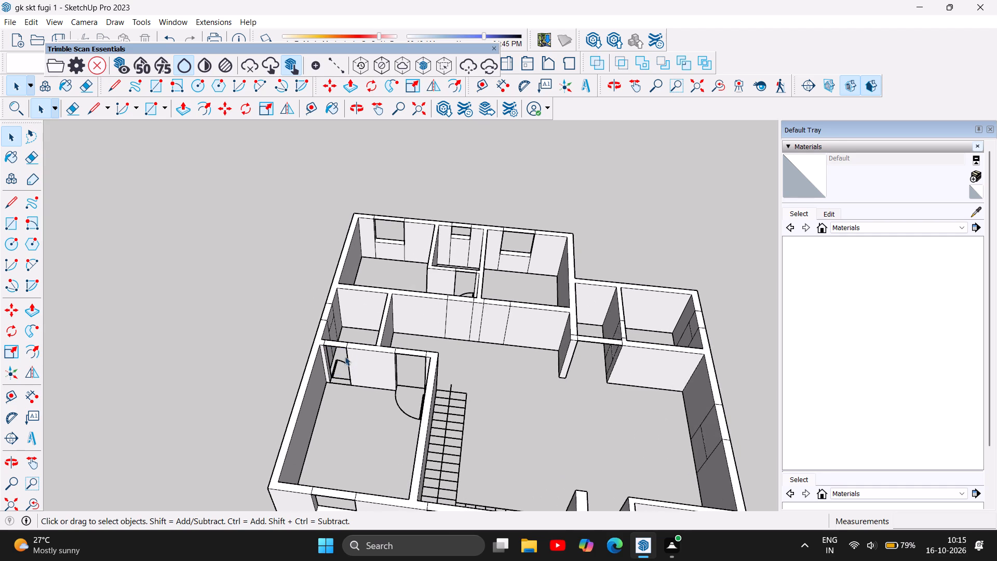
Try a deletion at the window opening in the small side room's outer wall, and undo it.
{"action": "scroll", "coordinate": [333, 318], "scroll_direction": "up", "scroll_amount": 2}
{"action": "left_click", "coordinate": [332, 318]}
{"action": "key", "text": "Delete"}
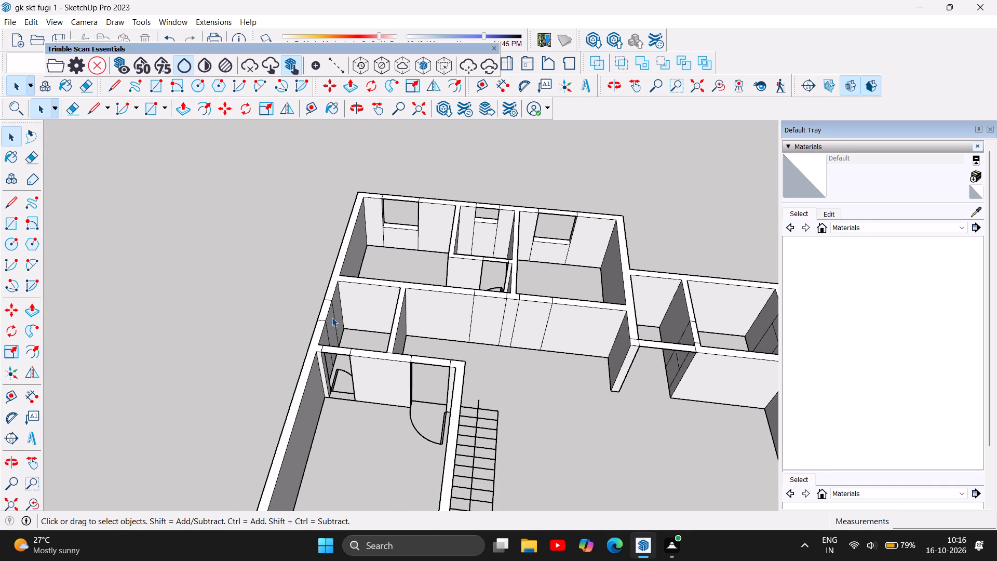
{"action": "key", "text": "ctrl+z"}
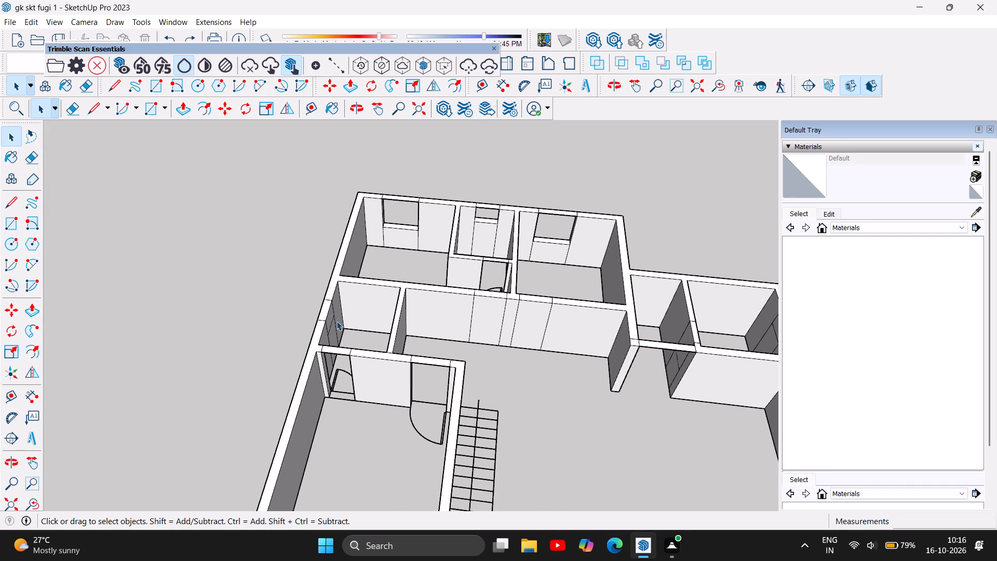
Delete the inner and outer faces filling the window opening in the small side room's outer wall.
{"action": "left_click", "coordinate": [330, 317]}
{"action": "key", "text": "Delete"}
{"action": "scroll", "coordinate": [366, 311], "scroll_direction": "up", "scroll_amount": 12}
{"action": "scroll", "coordinate": [293, 321], "scroll_direction": "up", "scroll_amount": 2}
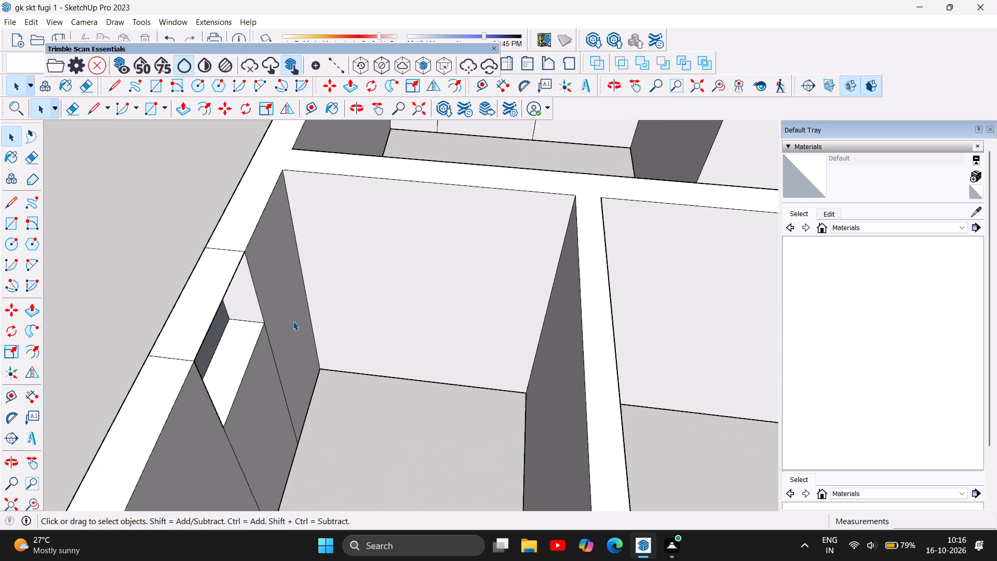
{"action": "scroll", "coordinate": [293, 321], "scroll_direction": "up", "scroll_amount": 1}
{"action": "left_click", "coordinate": [189, 334]}
{"action": "key", "text": "Delete"}
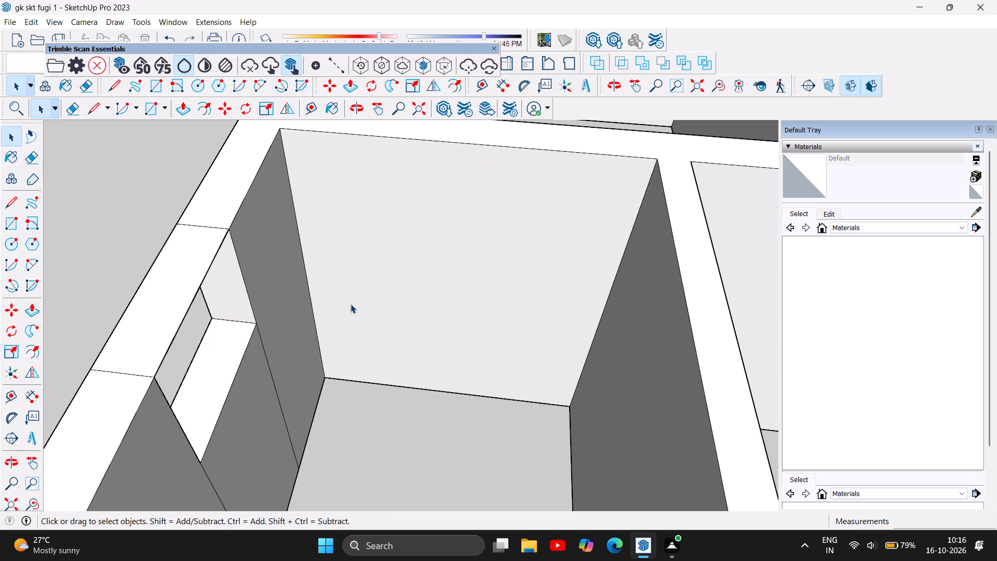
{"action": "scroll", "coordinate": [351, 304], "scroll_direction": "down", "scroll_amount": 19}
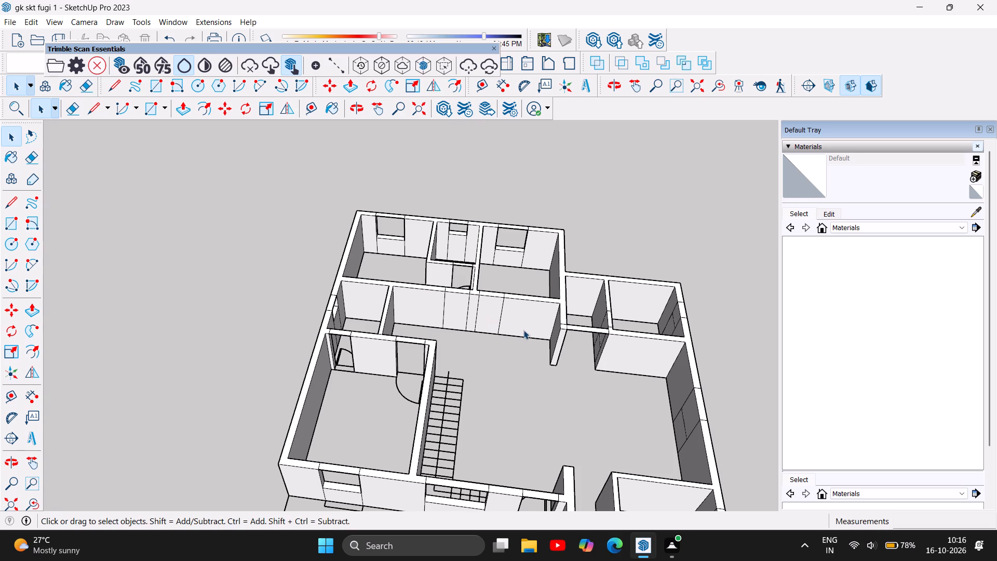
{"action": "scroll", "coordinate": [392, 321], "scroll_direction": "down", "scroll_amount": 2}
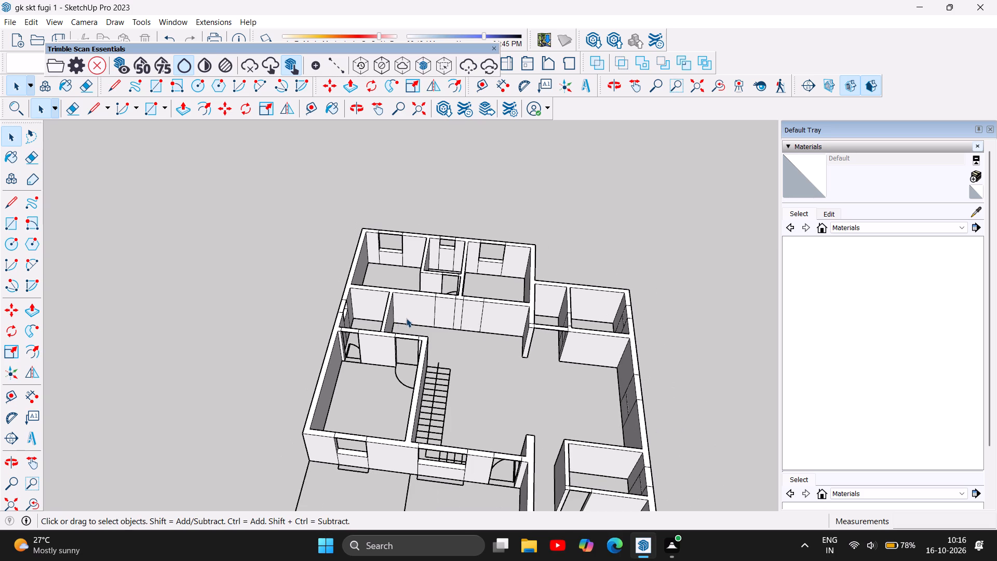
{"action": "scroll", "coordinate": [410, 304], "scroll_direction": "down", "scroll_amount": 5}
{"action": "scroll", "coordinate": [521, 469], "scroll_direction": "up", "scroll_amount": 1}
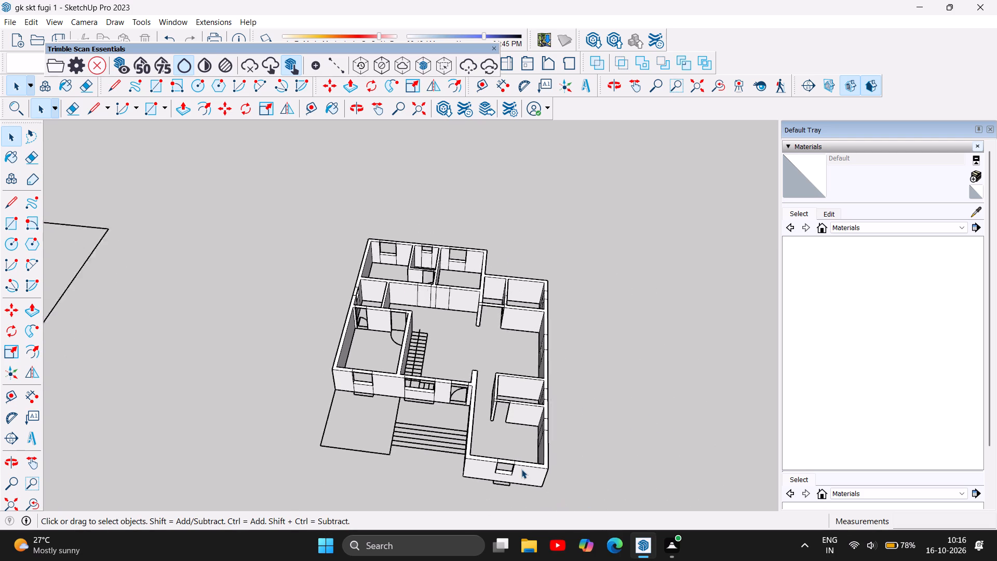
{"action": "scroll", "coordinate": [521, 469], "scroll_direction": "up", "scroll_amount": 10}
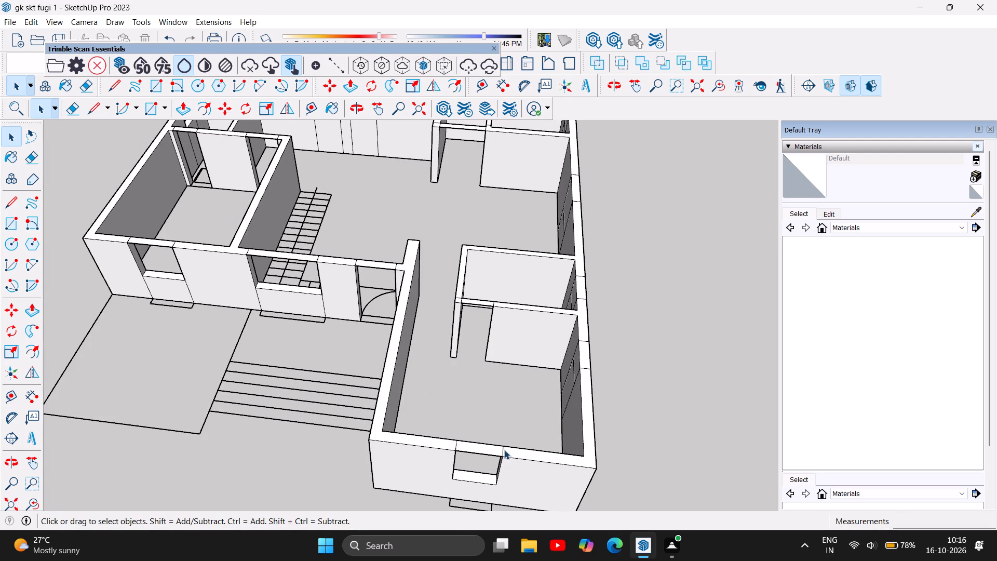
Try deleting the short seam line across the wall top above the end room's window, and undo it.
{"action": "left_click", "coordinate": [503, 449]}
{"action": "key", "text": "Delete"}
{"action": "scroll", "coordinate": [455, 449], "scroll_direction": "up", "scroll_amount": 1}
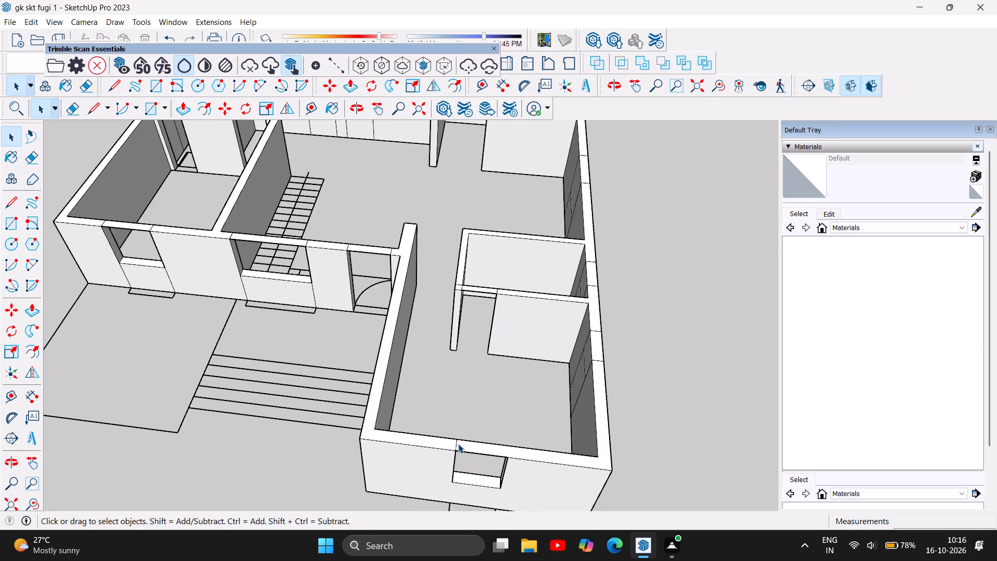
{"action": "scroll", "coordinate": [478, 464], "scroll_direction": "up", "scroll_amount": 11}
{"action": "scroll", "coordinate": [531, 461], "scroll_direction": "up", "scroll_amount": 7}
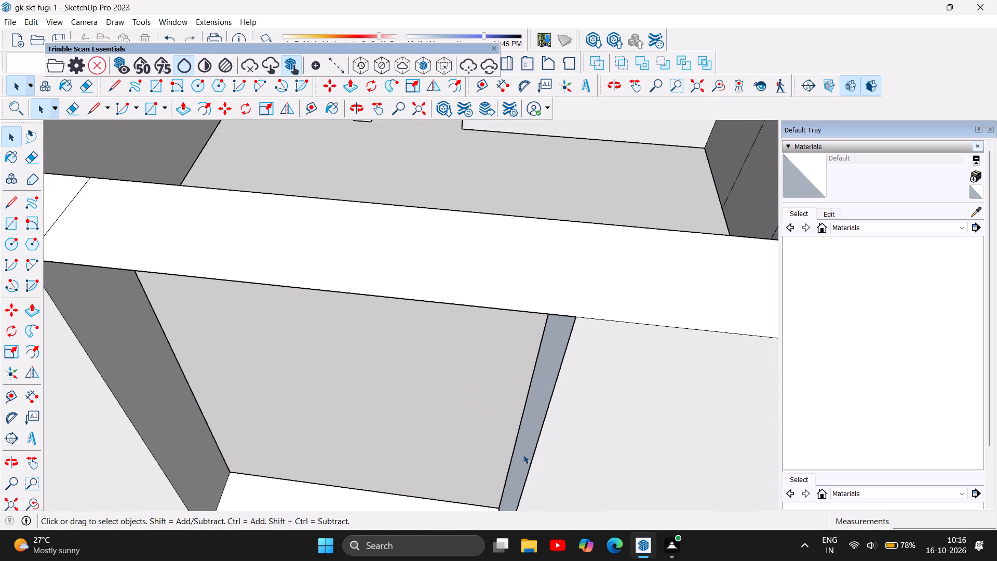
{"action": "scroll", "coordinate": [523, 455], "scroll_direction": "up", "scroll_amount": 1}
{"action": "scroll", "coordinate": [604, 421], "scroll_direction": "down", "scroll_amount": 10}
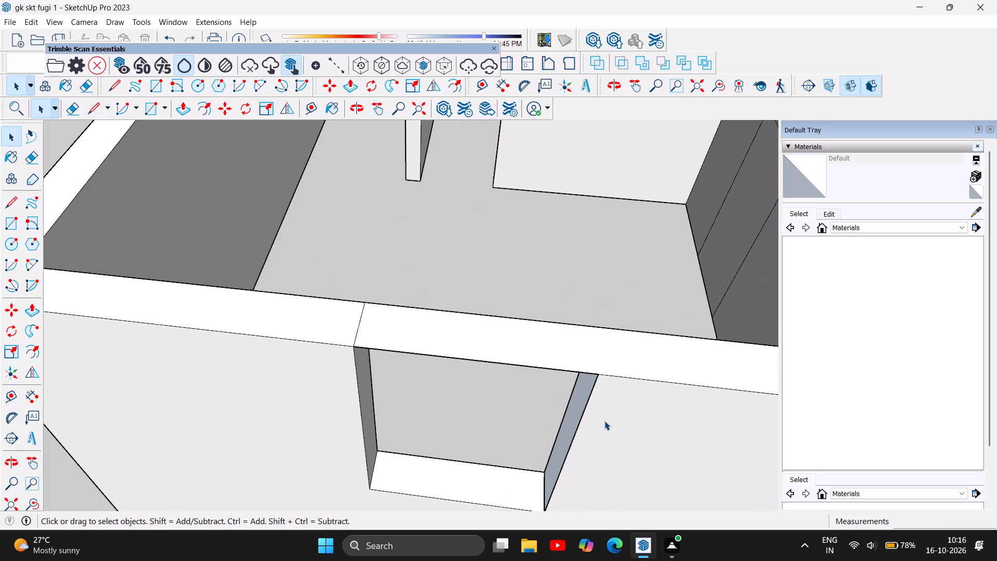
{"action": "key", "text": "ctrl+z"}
Delete the inner and outer faces filling the end room's window opening in the long outer wall.
{"action": "scroll", "coordinate": [515, 402], "scroll_direction": "down", "scroll_amount": 4}
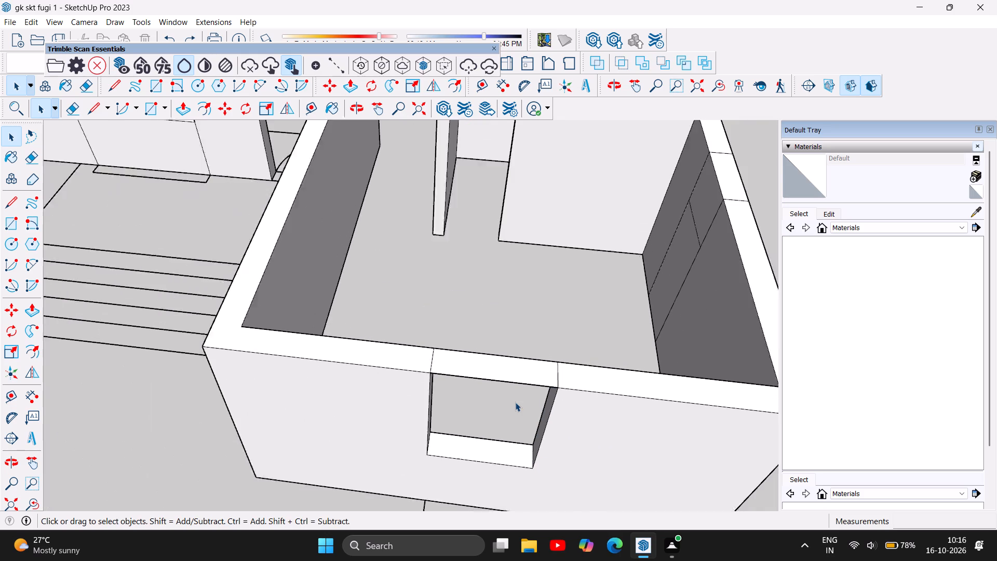
{"action": "scroll", "coordinate": [515, 402], "scroll_direction": "down", "scroll_amount": 13}
{"action": "scroll", "coordinate": [597, 289], "scroll_direction": "up", "scroll_amount": 2}
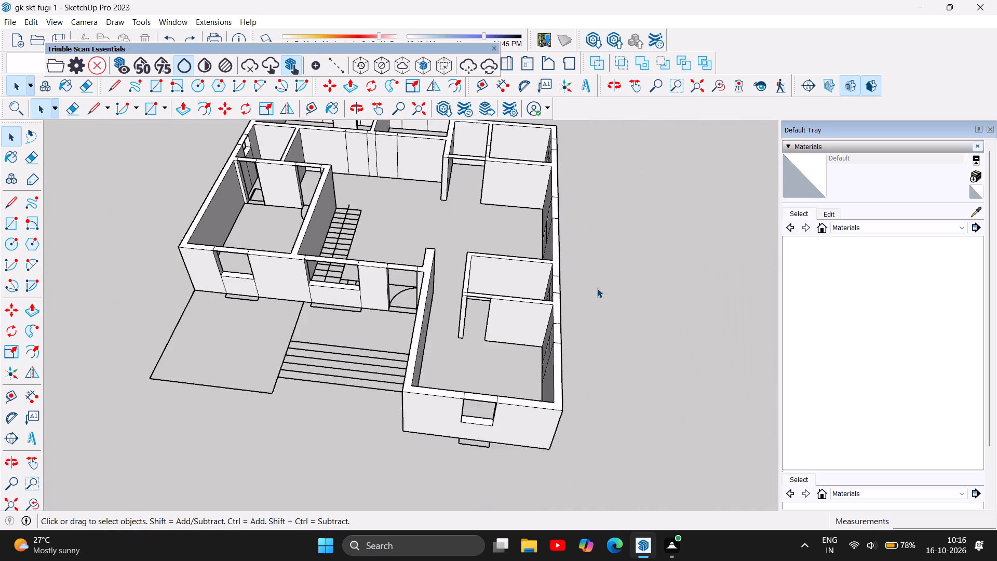
{"action": "scroll", "coordinate": [597, 288], "scroll_direction": "up", "scroll_amount": 2}
{"action": "scroll", "coordinate": [577, 334], "scroll_direction": "up", "scroll_amount": 5}
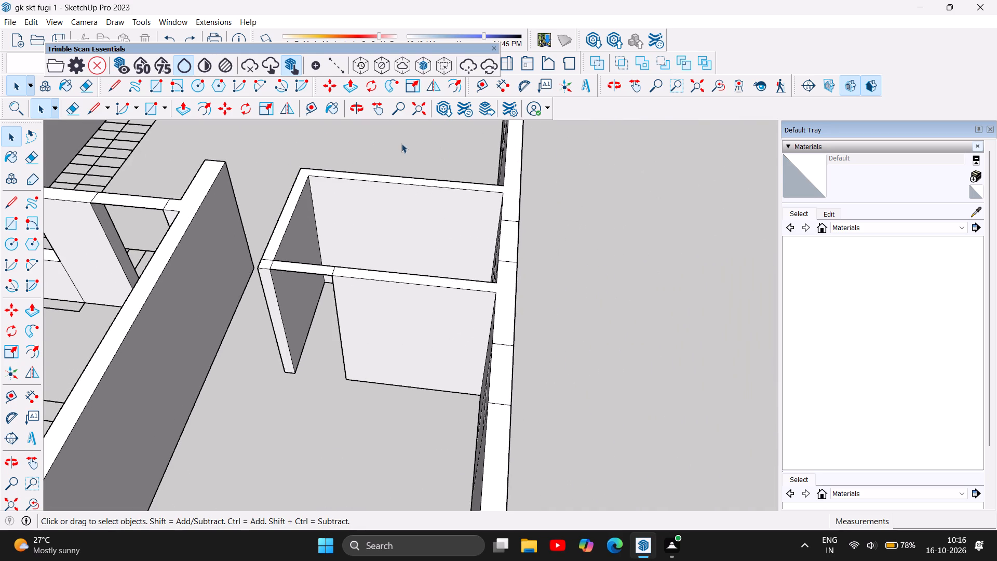
{"action": "left_click", "coordinate": [354, 108]}
{"action": "left_click_drag", "start_coordinate": [607, 330], "coordinate": [379, 264]}
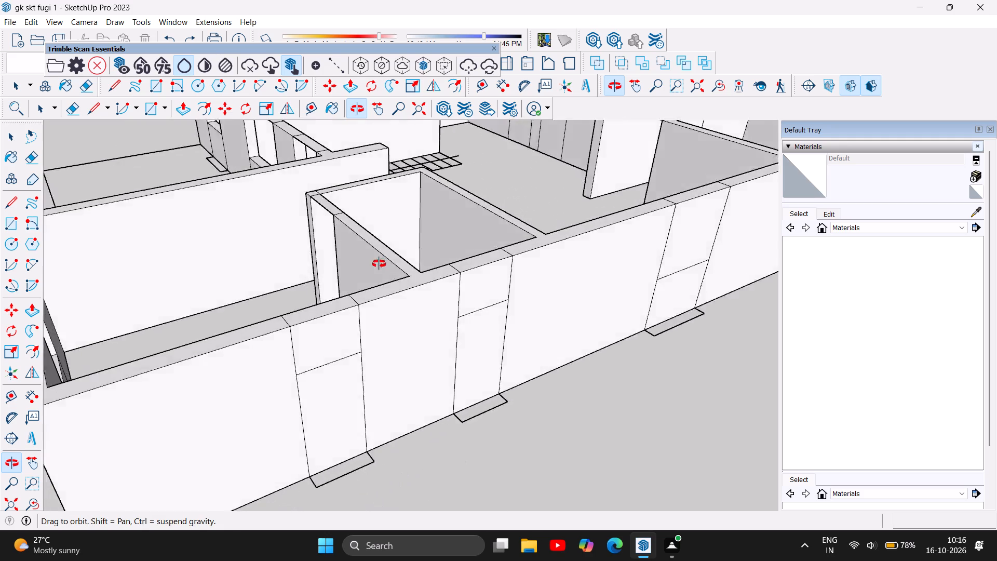
{"action": "left_click_drag", "start_coordinate": [379, 264], "coordinate": [303, 258]}
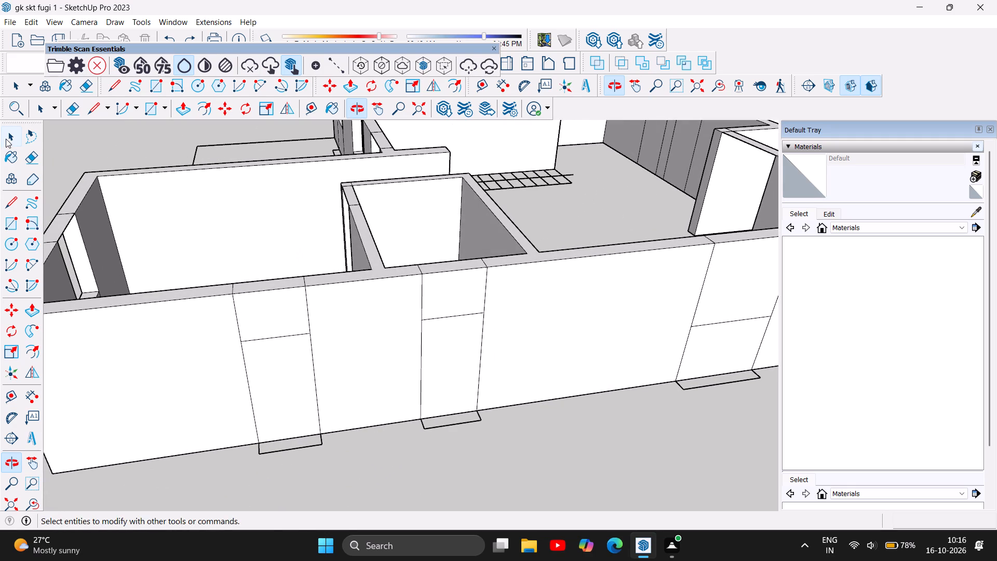
{"action": "left_click", "coordinate": [6, 139]}
{"action": "left_click", "coordinate": [267, 317]}
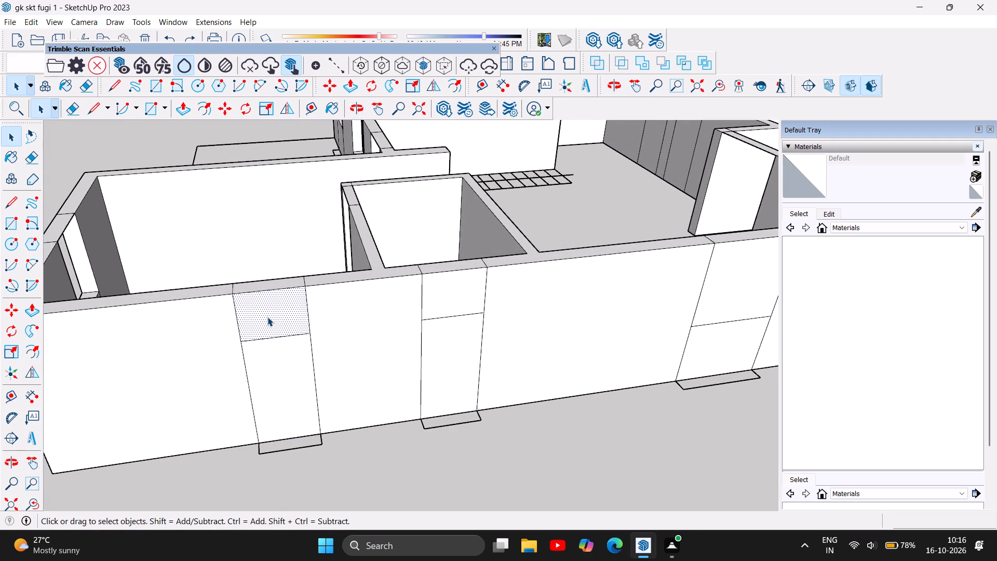
{"action": "key", "text": "Delete"}
{"action": "left_click", "coordinate": [270, 315]}
{"action": "key", "text": "Delete"}
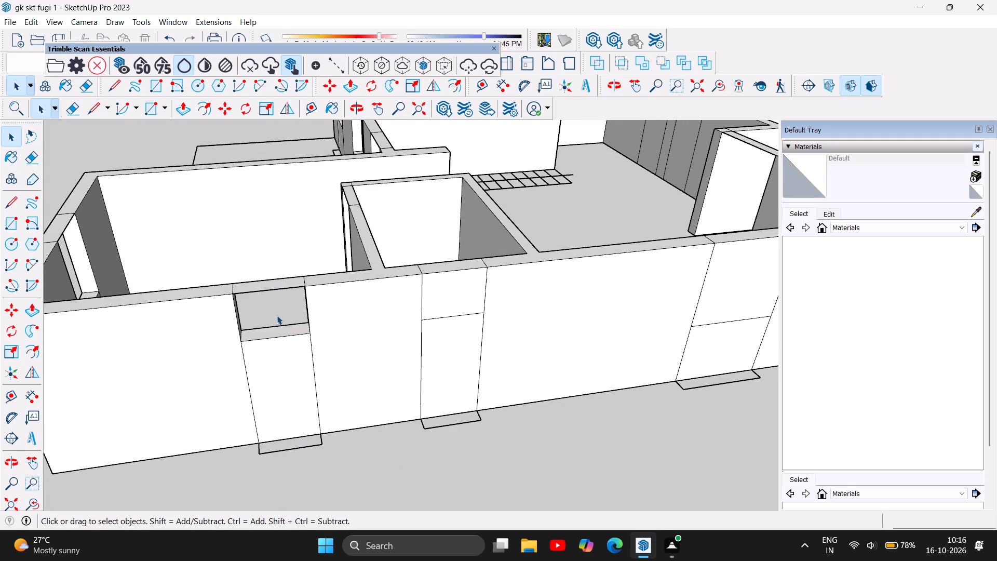
Delete both faces filling the narrow window opening of the small room beside the end room.
{"action": "scroll", "coordinate": [314, 392], "scroll_direction": "down", "scroll_amount": 5}
{"action": "left_click", "coordinate": [408, 338]}
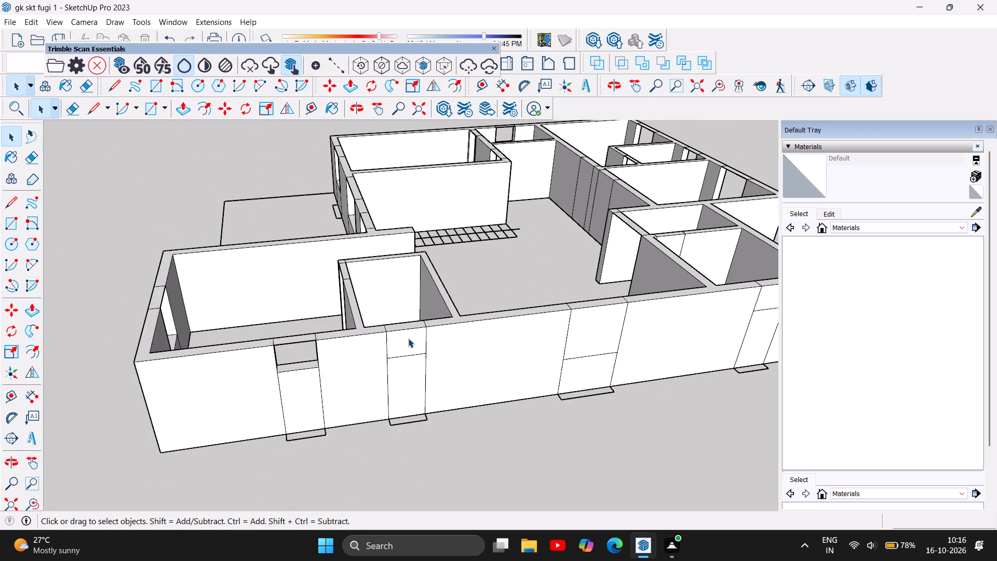
{"action": "key", "text": "Delete"}
{"action": "left_click", "coordinate": [408, 340]}
{"action": "key", "text": "Delete"}
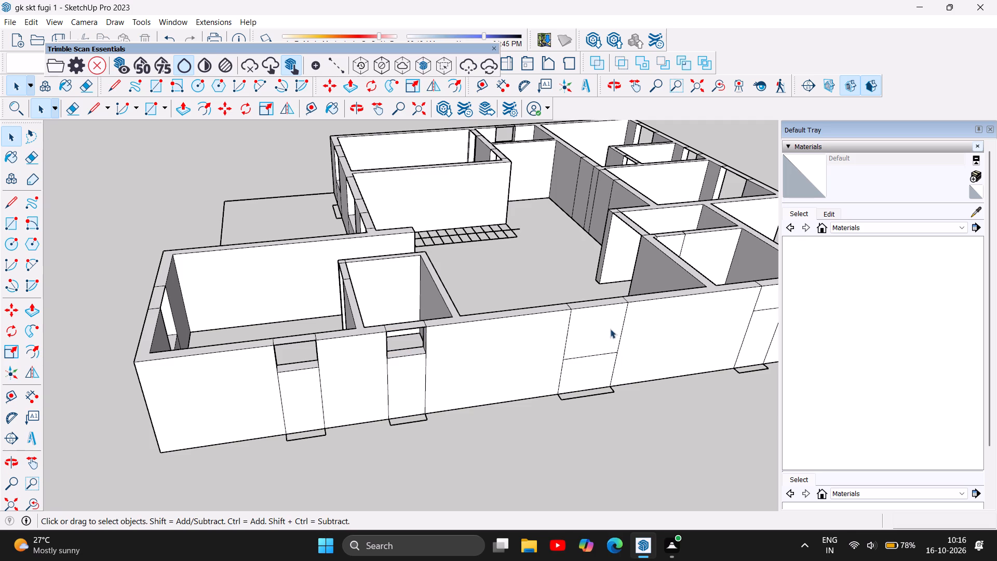
Delete both faces filling the wide window opening of the main hall in the long outer wall.
{"action": "left_click", "coordinate": [598, 332]}
{"action": "key", "text": "Delete"}
{"action": "left_click", "coordinate": [595, 332]}
{"action": "key", "text": "Delete"}
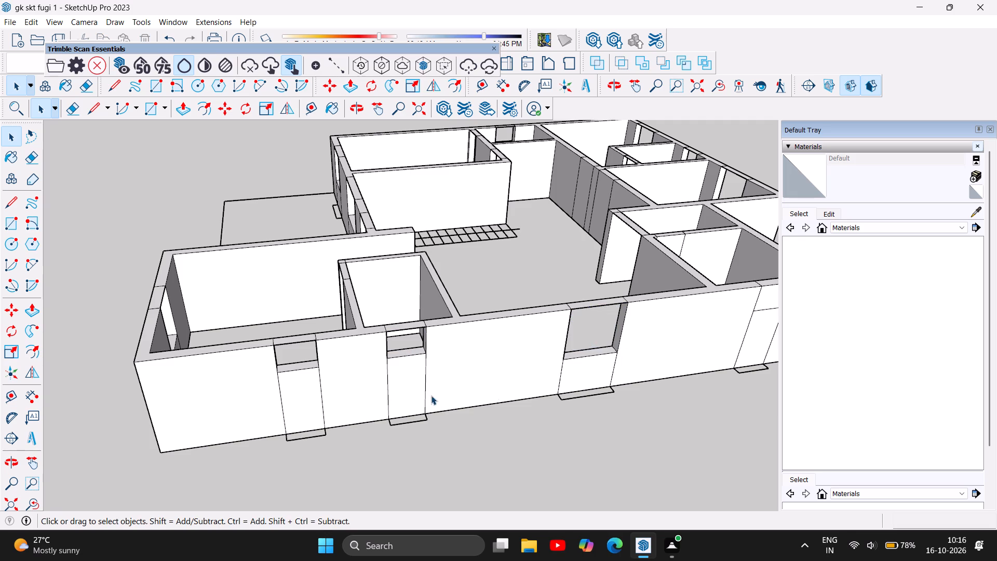
Delete both faces filling the corner room's window opening at the far end of the long outer wall.
{"action": "scroll", "coordinate": [370, 406], "scroll_direction": "down", "scroll_amount": 6}
{"action": "scroll", "coordinate": [626, 353], "scroll_direction": "up", "scroll_amount": 7}
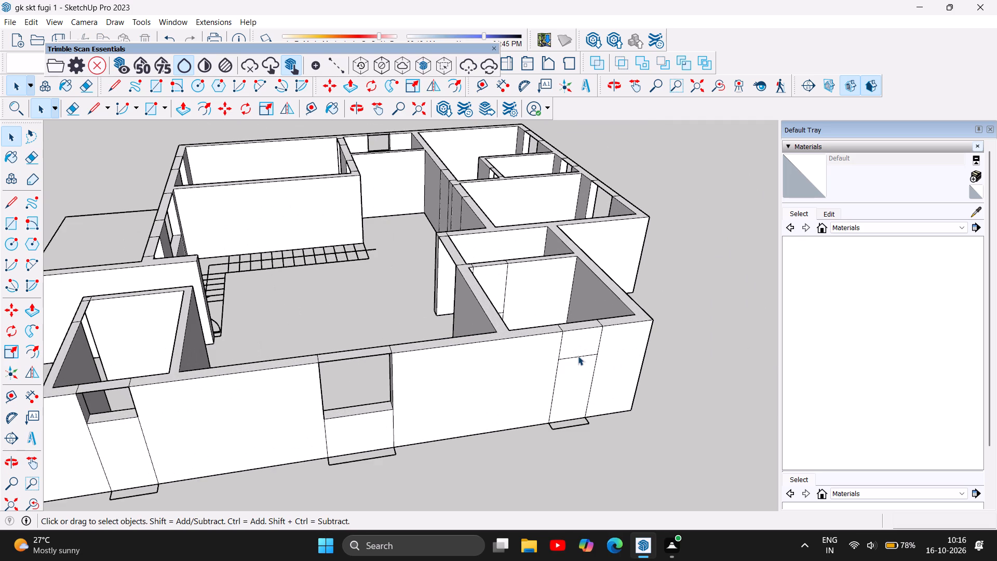
{"action": "left_click", "coordinate": [578, 343]}
{"action": "key", "text": "Delete"}
{"action": "left_click", "coordinate": [578, 343]}
{"action": "key", "text": "Delete"}
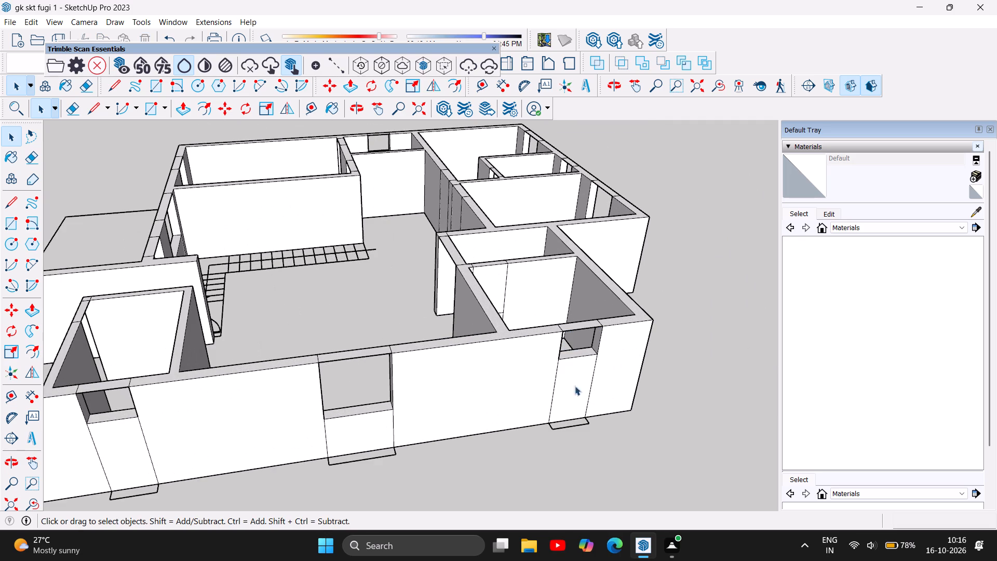
Delete both upper faces filling the doorway between the corner room and the adjoining small room.
{"action": "scroll", "coordinate": [581, 449], "scroll_direction": "down", "scroll_amount": 11}
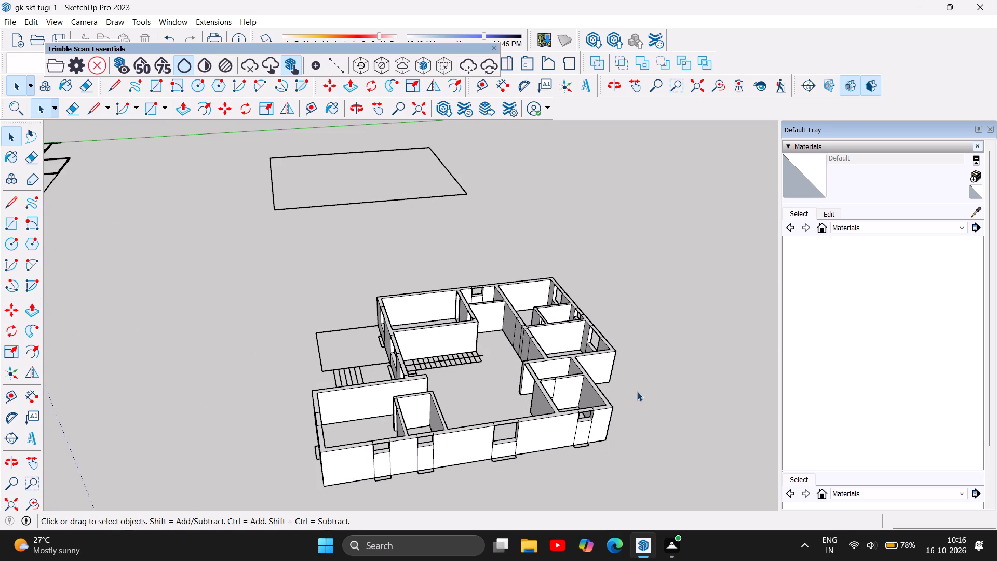
{"action": "scroll", "coordinate": [638, 389], "scroll_direction": "up", "scroll_amount": 4}
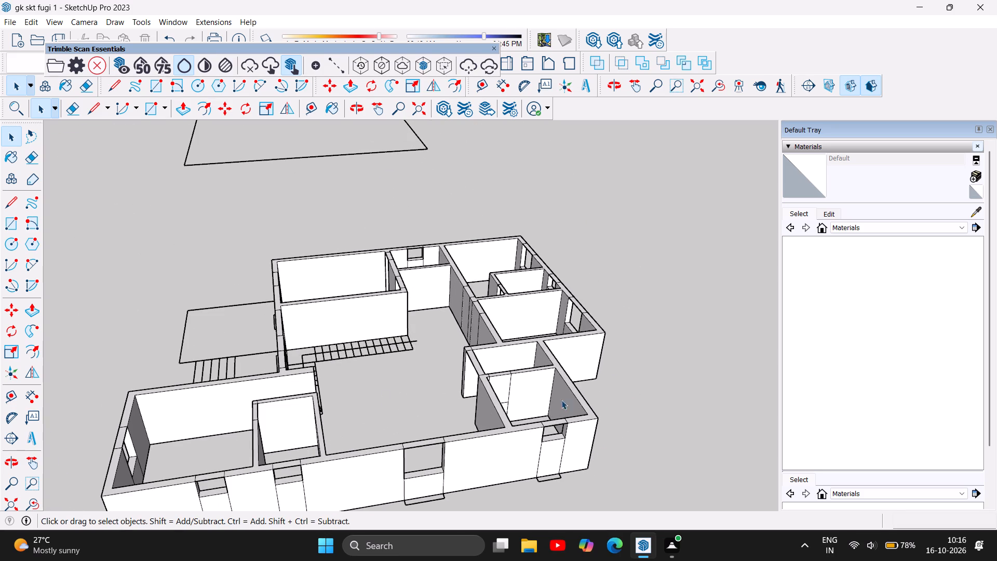
{"action": "scroll", "coordinate": [571, 394], "scroll_direction": "up", "scroll_amount": 5}
{"action": "scroll", "coordinate": [502, 394], "scroll_direction": "up", "scroll_amount": 8}
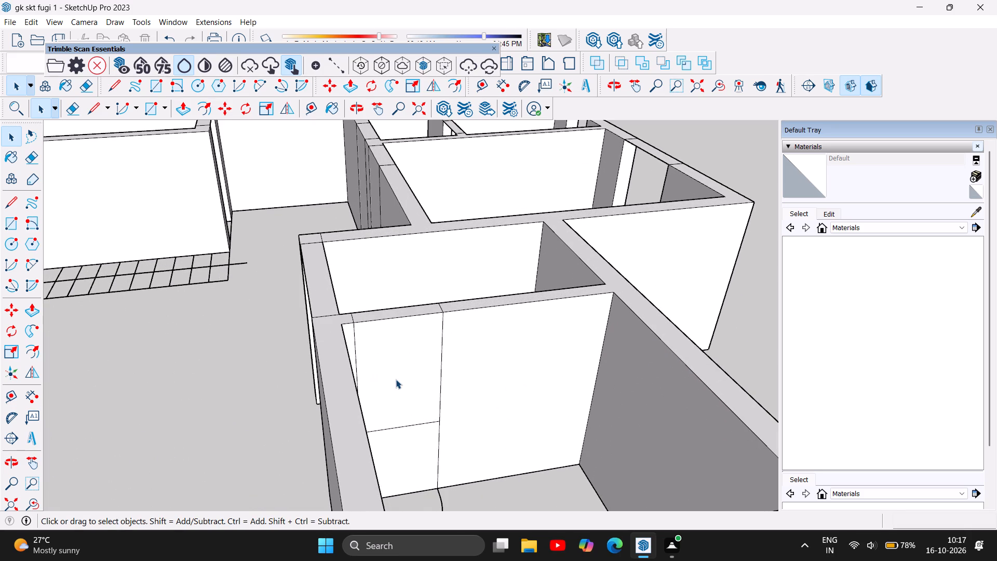
{"action": "scroll", "coordinate": [447, 360], "scroll_direction": "down", "scroll_amount": 5}
{"action": "left_click", "coordinate": [421, 373]}
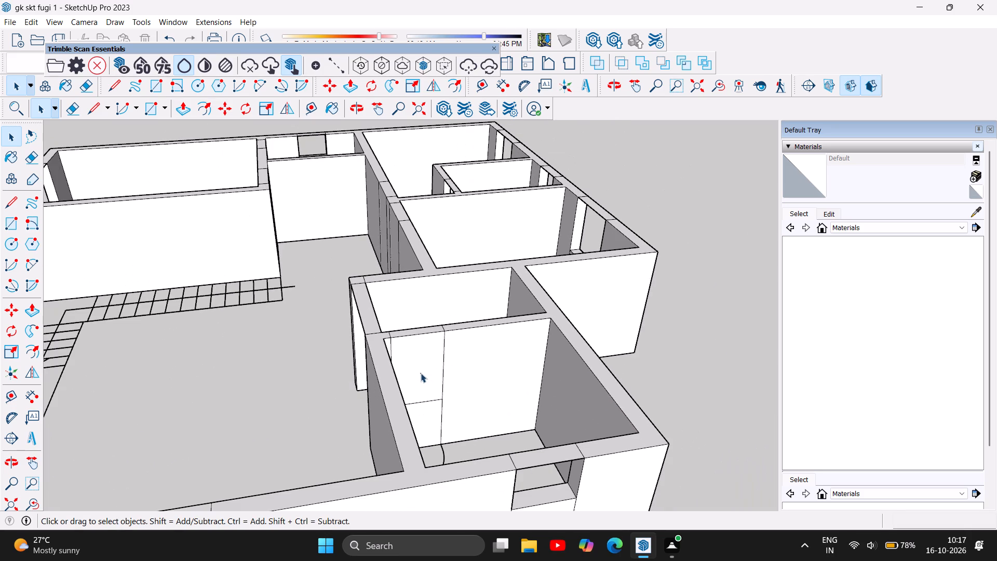
{"action": "key", "text": "Delete"}
{"action": "left_click", "coordinate": [417, 372]}
{"action": "key", "text": "Delete"}
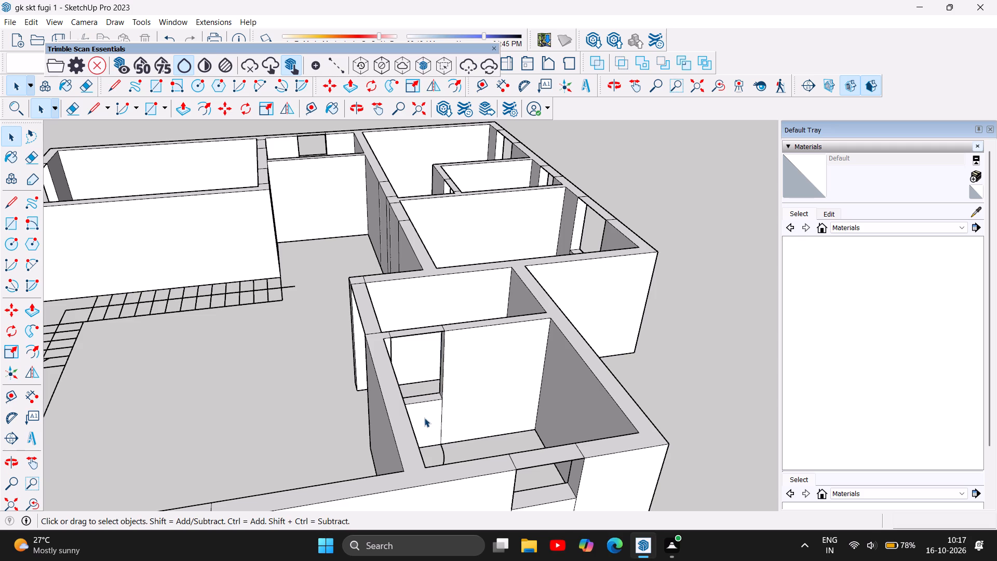
Delete the lower faces and the leftover dividing strip so the corner room's doorway is open to the floor.
{"action": "left_click", "coordinate": [424, 423]}
{"action": "key", "text": "Delete"}
{"action": "left_click", "coordinate": [424, 409]}
{"action": "key", "text": "Delete"}
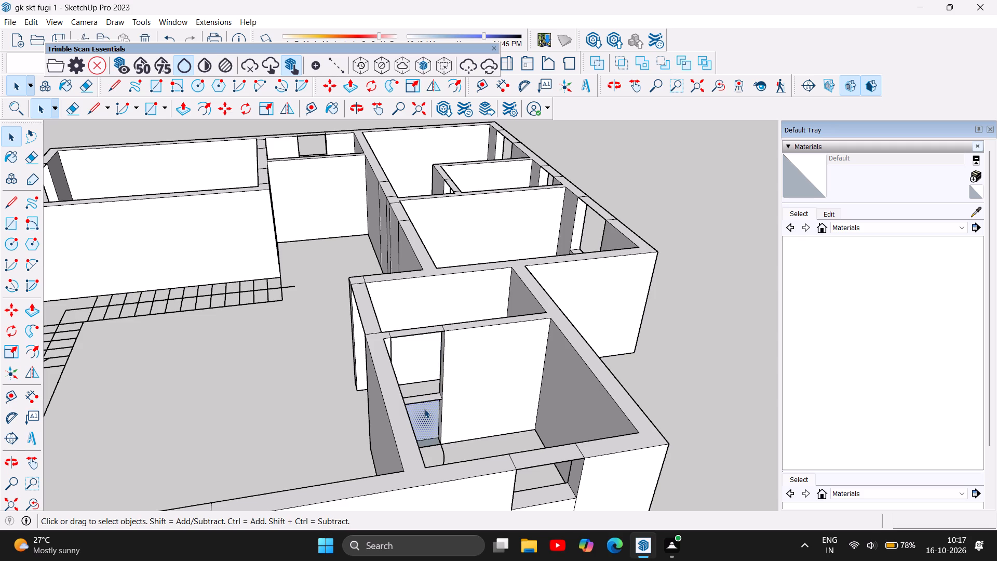
{"action": "left_click", "coordinate": [423, 400]}
{"action": "key", "text": "Delete"}
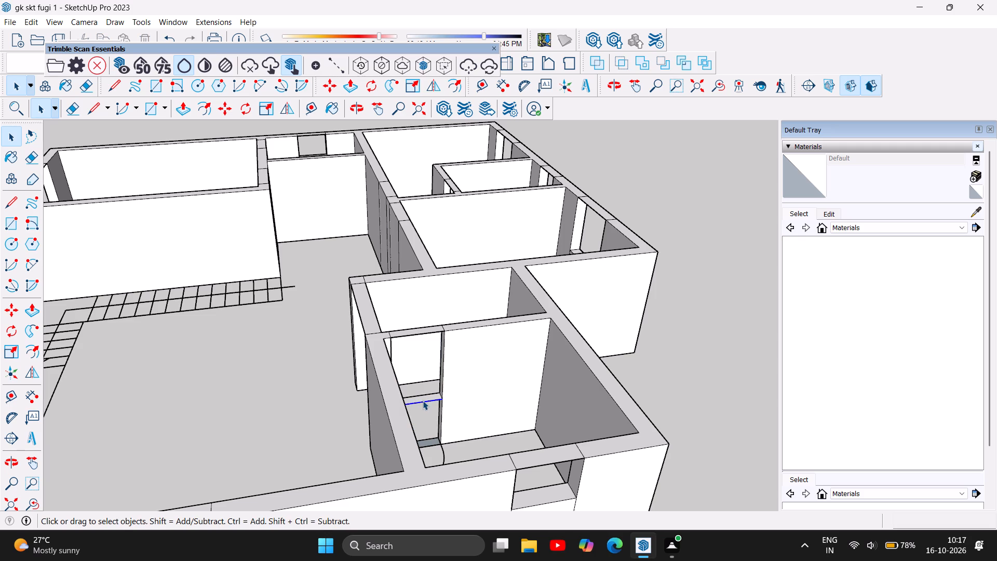
{"action": "left_click", "coordinate": [417, 395]}
{"action": "key", "text": "Delete"}
Delete the reversed face lying on the threshold of the corner room's doorway.
{"action": "scroll", "coordinate": [432, 402], "scroll_direction": "down", "scroll_amount": 12}
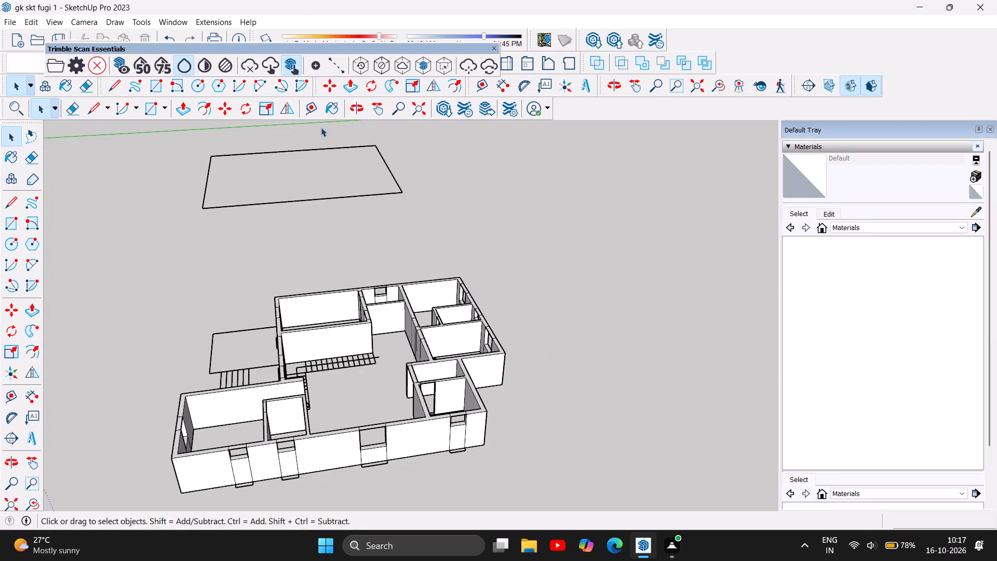
{"action": "left_click", "coordinate": [356, 103]}
{"action": "left_click_drag", "start_coordinate": [327, 340], "coordinate": [582, 336]}
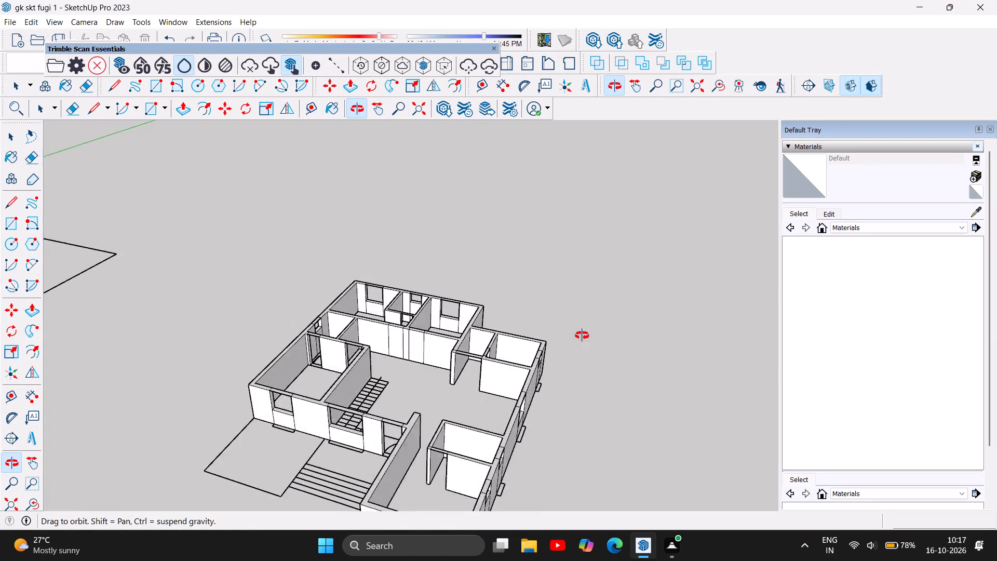
{"action": "left_click_drag", "start_coordinate": [582, 336], "coordinate": [614, 324]}
{"action": "scroll", "coordinate": [462, 356], "scroll_direction": "up", "scroll_amount": 12}
{"action": "left_click_drag", "start_coordinate": [466, 383], "coordinate": [480, 379]}
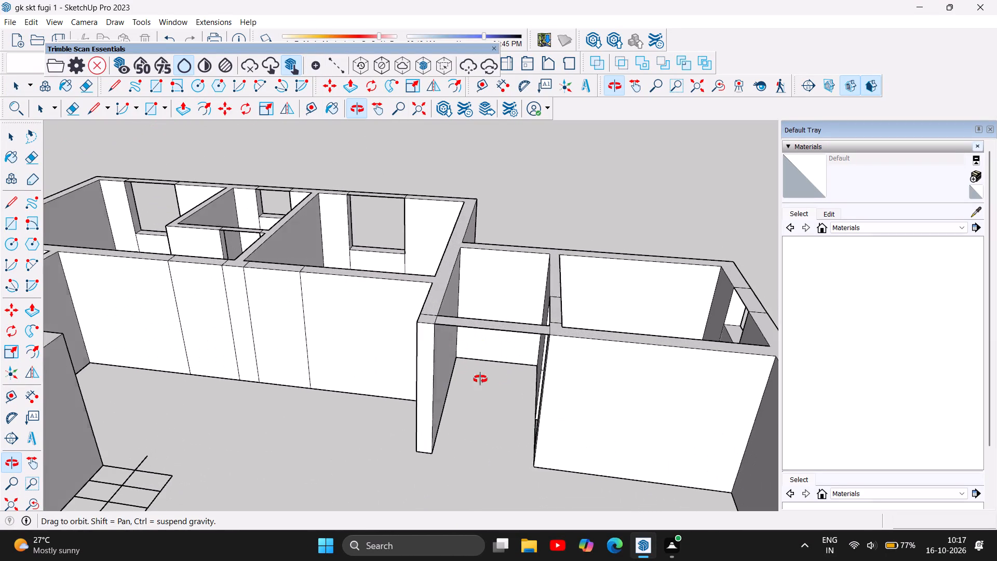
{"action": "left_click_drag", "start_coordinate": [480, 379], "coordinate": [562, 399]}
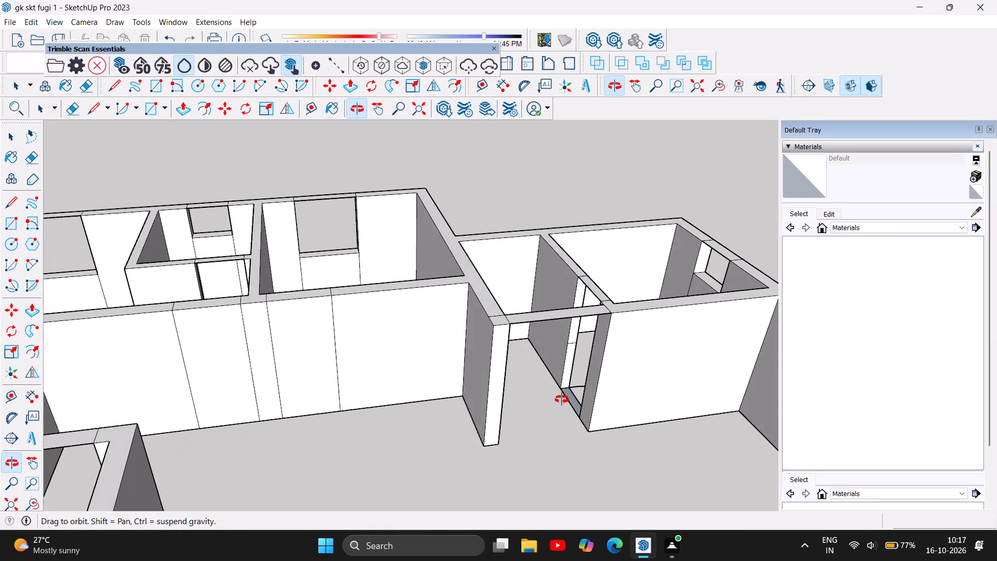
{"action": "left_click_drag", "start_coordinate": [562, 399], "coordinate": [560, 403]}
{"action": "scroll", "coordinate": [586, 394], "scroll_direction": "up", "scroll_amount": 8}
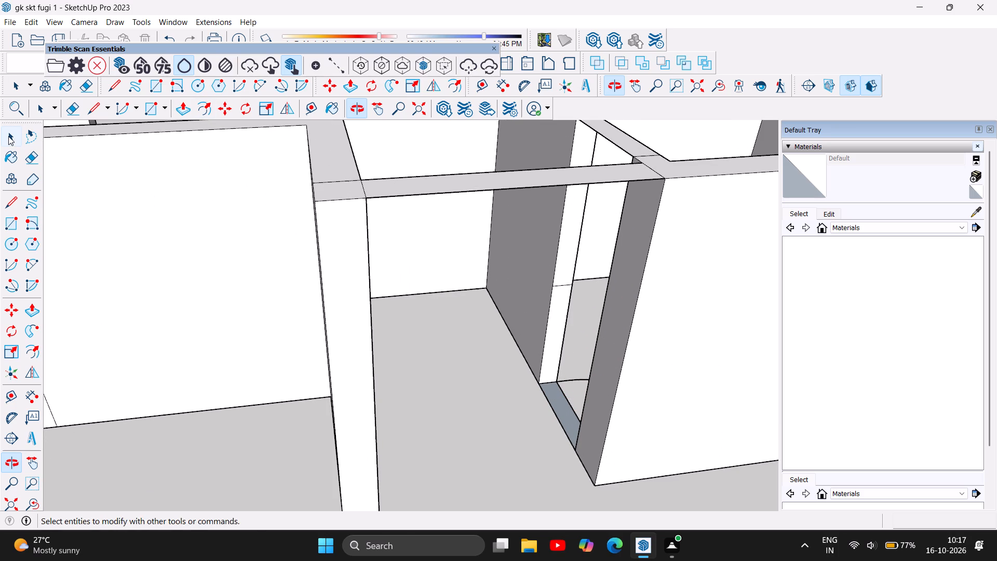
{"action": "left_click", "coordinate": [8, 136]}
{"action": "left_click", "coordinate": [563, 408]}
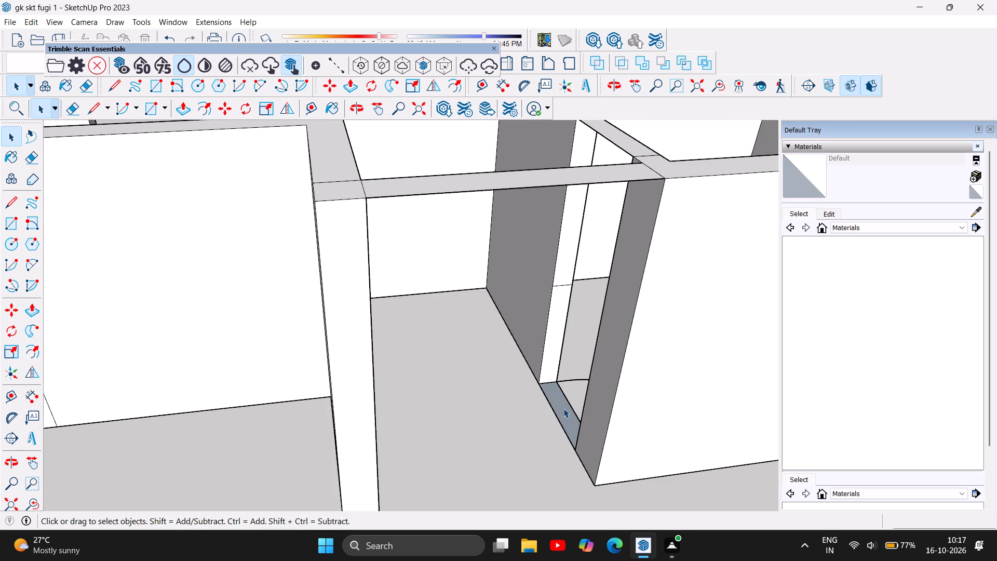
{"action": "key", "text": "Delete"}
Delete both faces filling the doorway between the main hall and the rear room nearest the corner rooms.
{"action": "scroll", "coordinate": [551, 389], "scroll_direction": "down", "scroll_amount": 6}
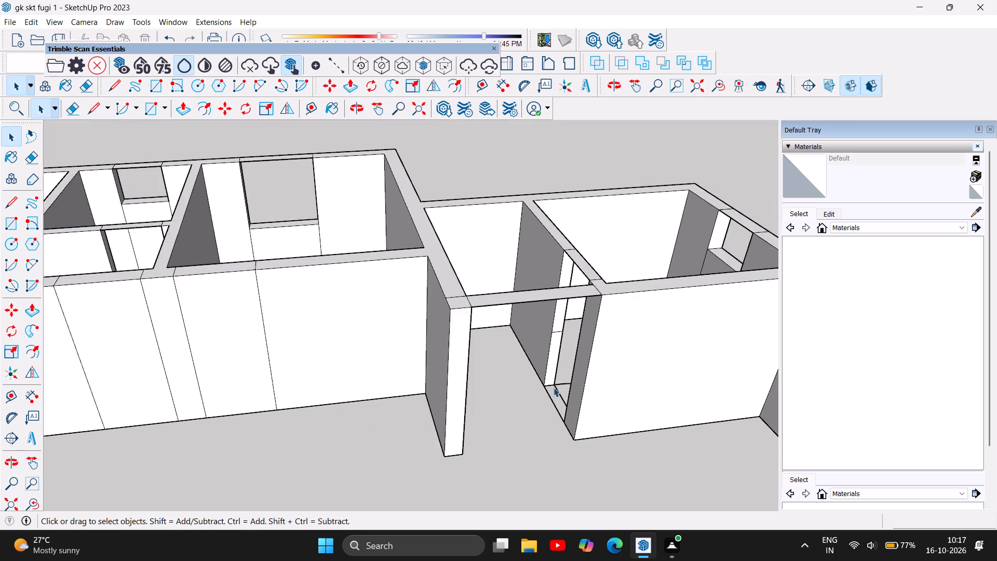
{"action": "scroll", "coordinate": [555, 386], "scroll_direction": "down", "scroll_amount": 6}
{"action": "scroll", "coordinate": [371, 400], "scroll_direction": "up", "scroll_amount": 2}
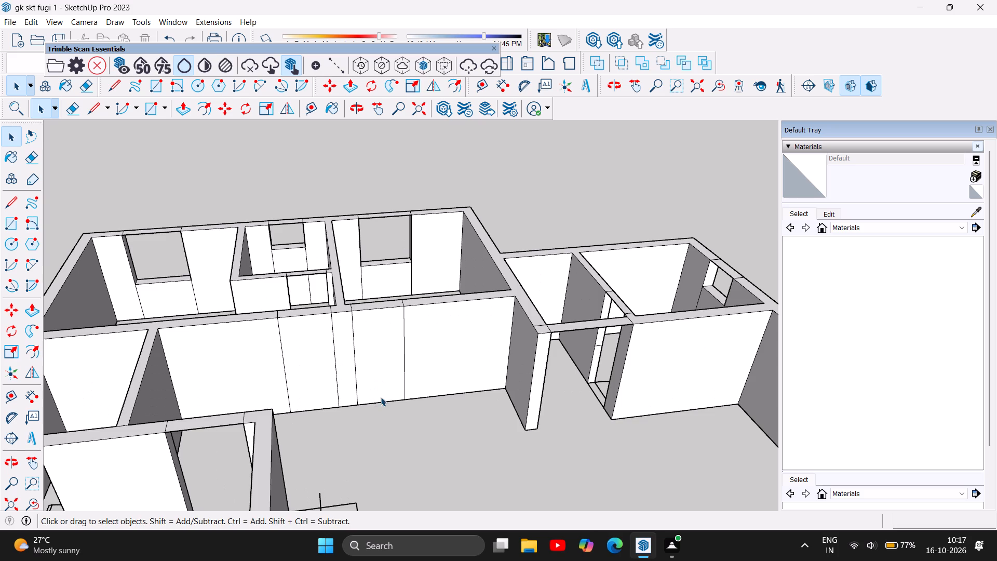
{"action": "left_click", "coordinate": [392, 374]}
{"action": "key", "text": "Delete"}
{"action": "left_click", "coordinate": [378, 364]}
{"action": "key", "text": "Delete"}
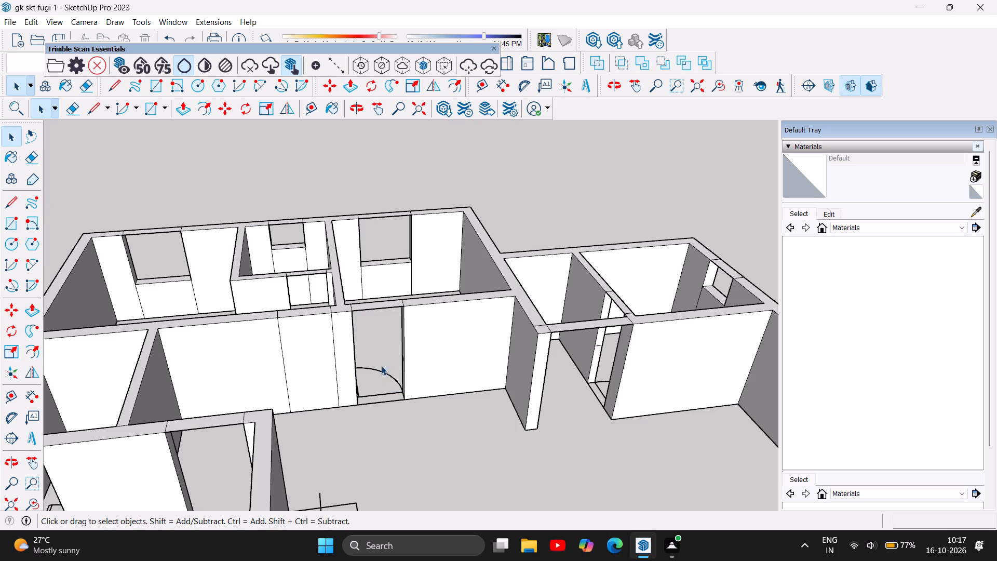
{"action": "left_click", "coordinate": [389, 397]}
Delete both faces filling the adjacent doorway in the same wall between the main hall and the other rear room.
{"action": "left_click", "coordinate": [314, 376]}
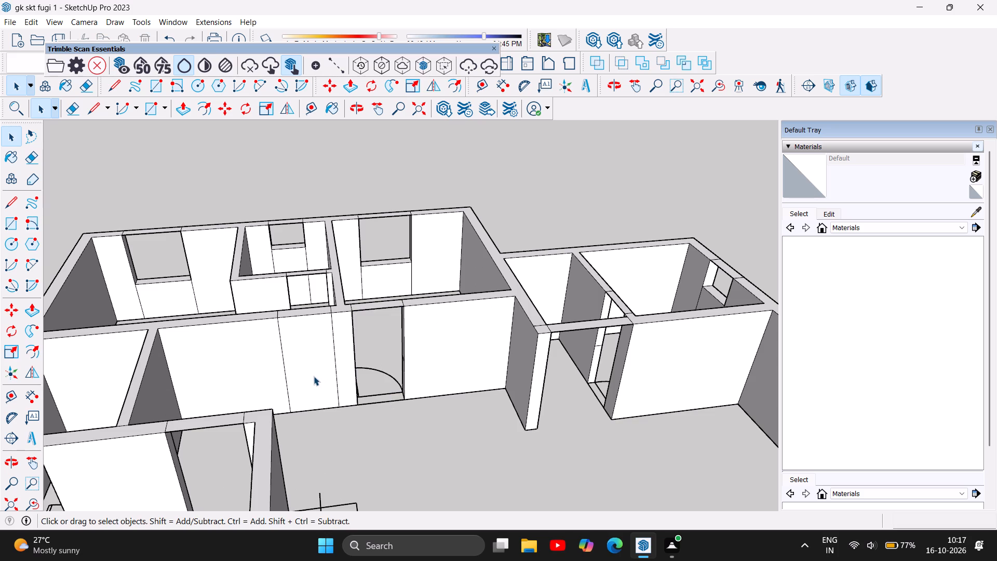
{"action": "key", "text": "Delete"}
{"action": "left_click", "coordinate": [313, 372]}
{"action": "key", "text": "Delete"}
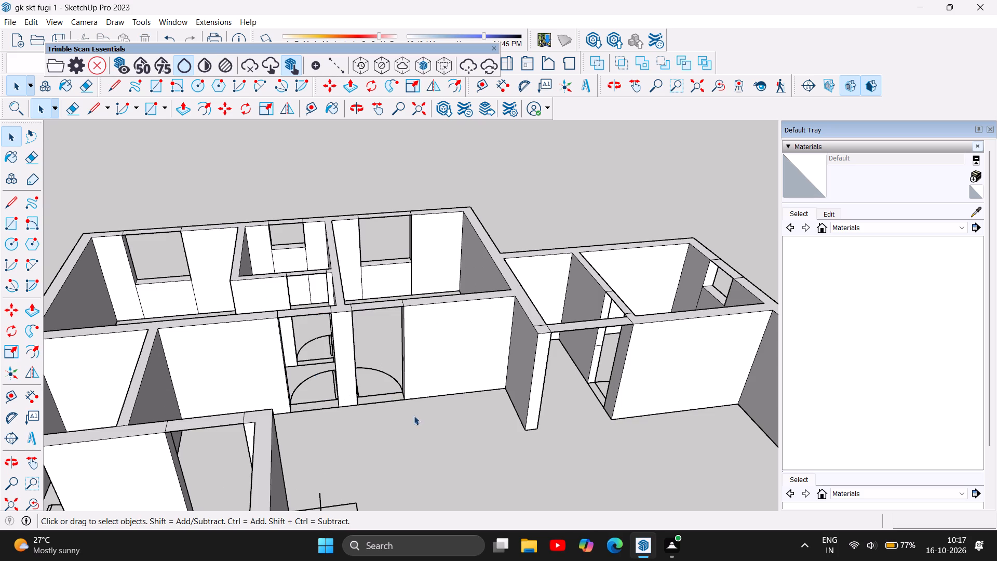
Examine the house's interior rooms, doorways and window openings from several angles for remaining faces.
{"action": "scroll", "coordinate": [427, 423], "scroll_direction": "down", "scroll_amount": 11}
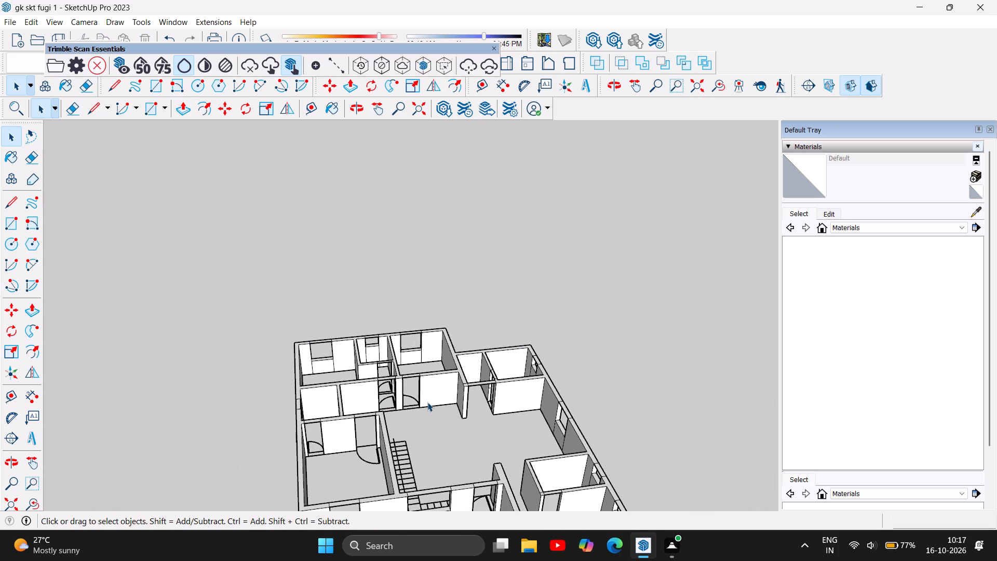
{"action": "scroll", "coordinate": [407, 430], "scroll_direction": "up", "scroll_amount": 11}
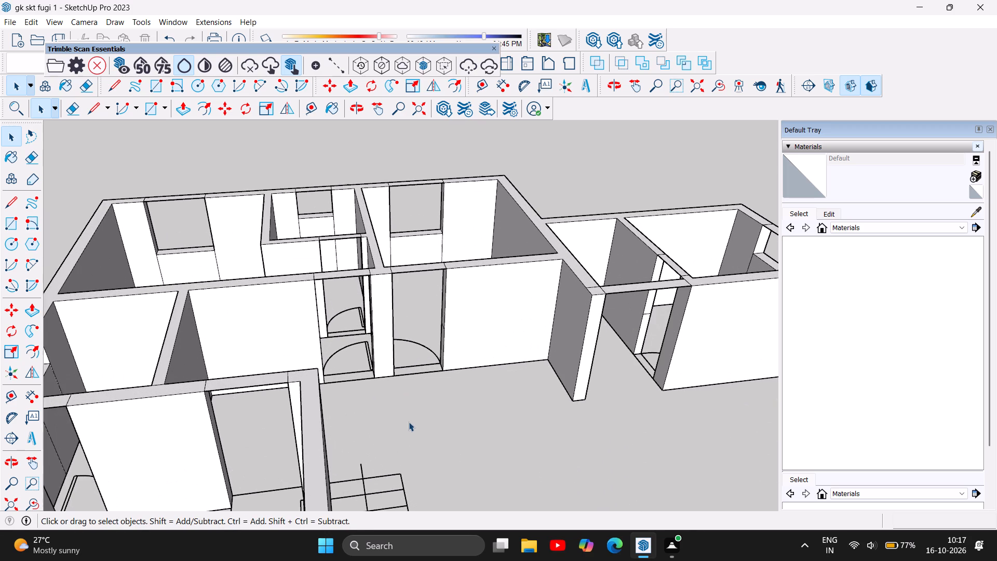
{"action": "scroll", "coordinate": [409, 414], "scroll_direction": "down", "scroll_amount": 6}
{"action": "scroll", "coordinate": [371, 358], "scroll_direction": "down", "scroll_amount": 3}
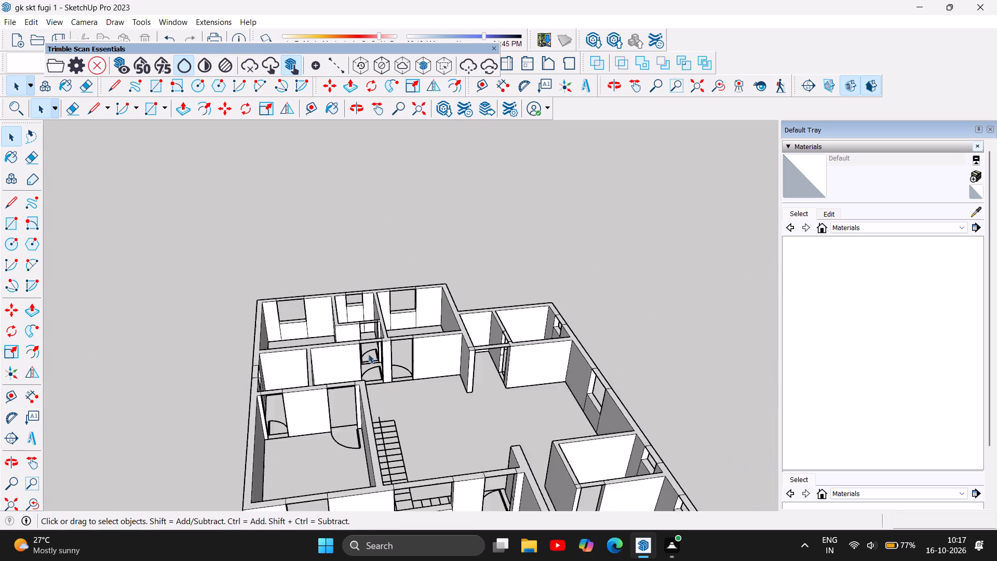
{"action": "scroll", "coordinate": [368, 354], "scroll_direction": "down", "scroll_amount": 6}
{"action": "scroll", "coordinate": [414, 380], "scroll_direction": "up", "scroll_amount": 3}
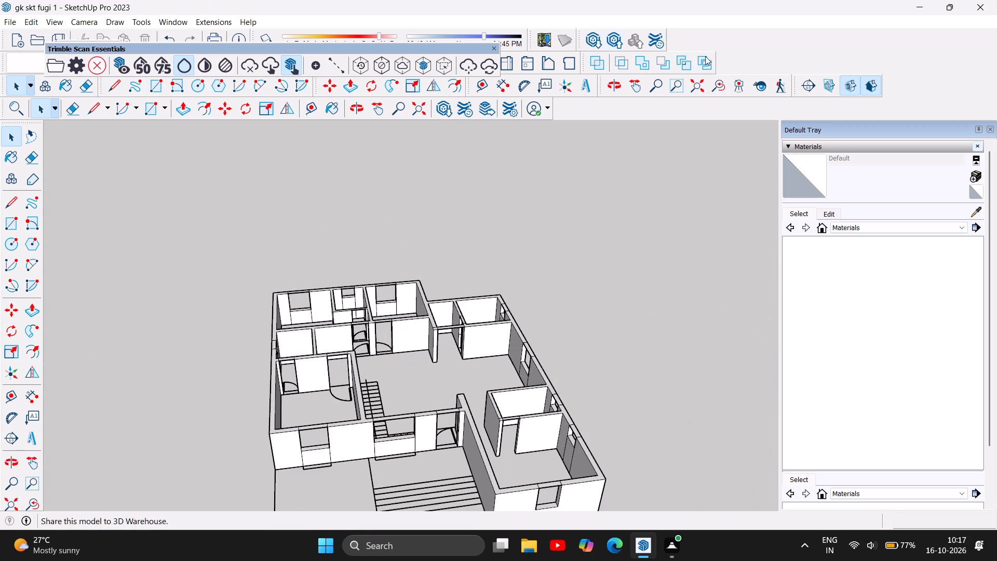
{"action": "left_click", "coordinate": [361, 113]}
{"action": "left_click_drag", "start_coordinate": [608, 413], "coordinate": [413, 373]}
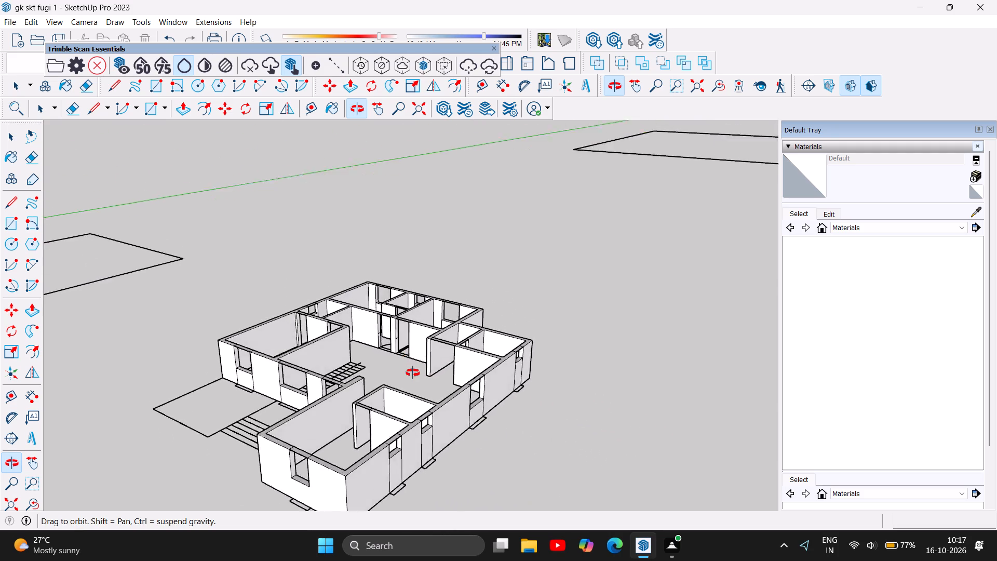
{"action": "left_click_drag", "start_coordinate": [413, 373], "coordinate": [556, 433]}
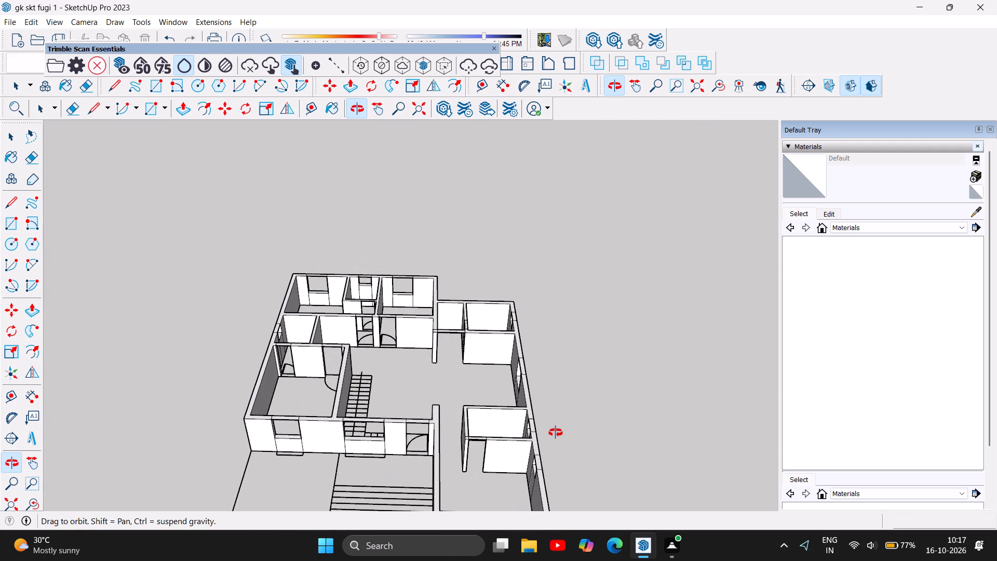
{"action": "left_click_drag", "start_coordinate": [556, 433], "coordinate": [557, 432]}
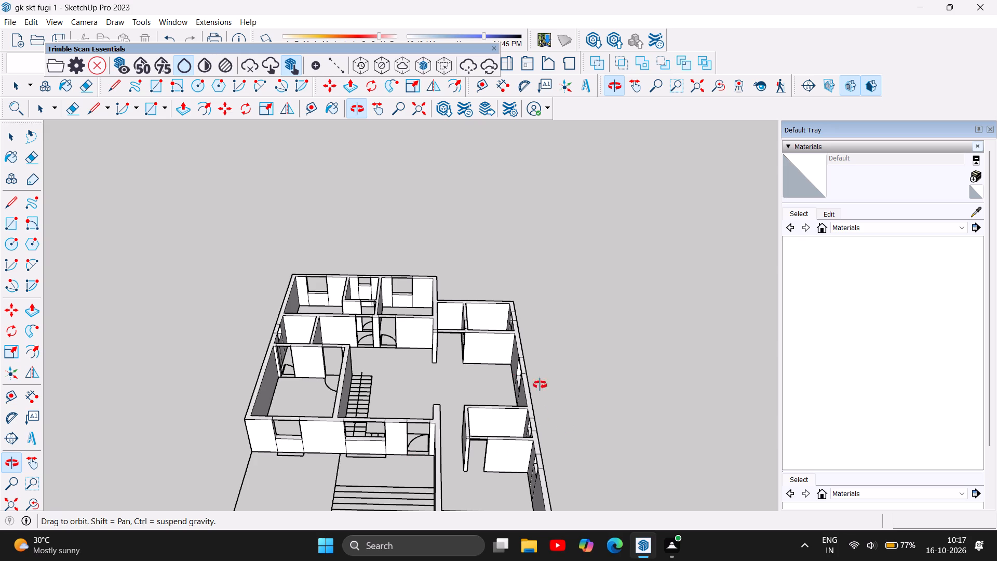
{"action": "left_click_drag", "start_coordinate": [460, 371], "coordinate": [433, 393]}
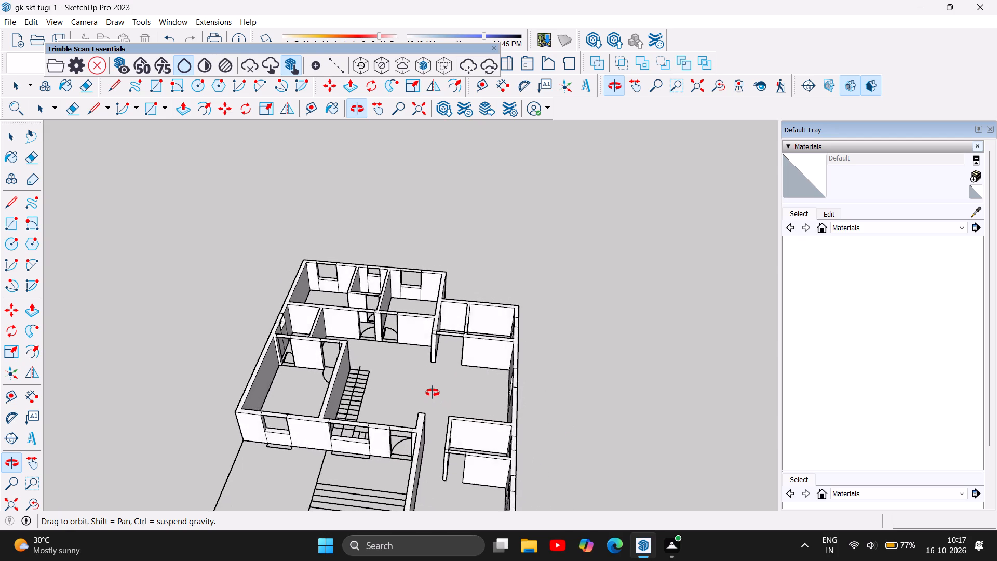
{"action": "left_click_drag", "start_coordinate": [433, 393], "coordinate": [447, 394]}
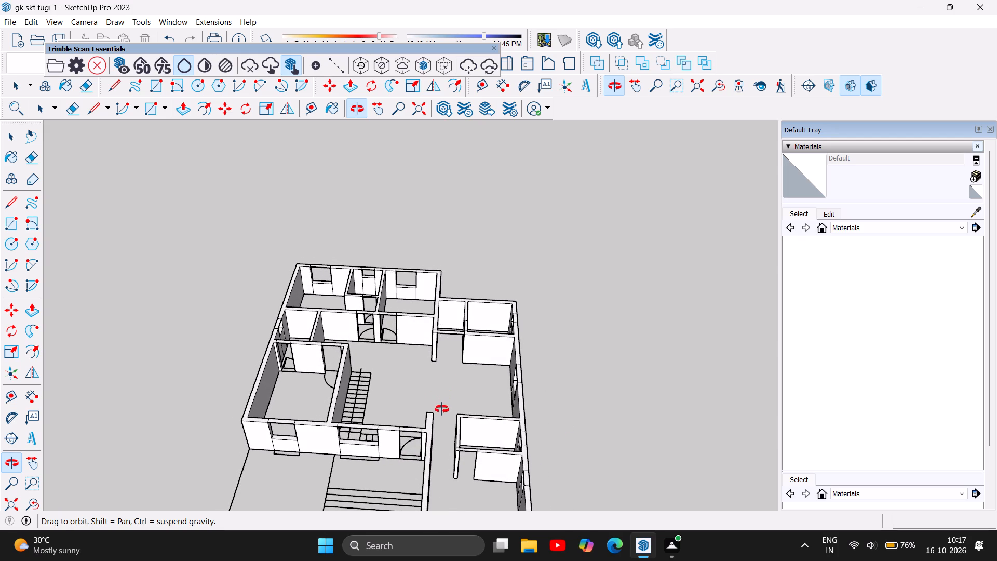
{"action": "scroll", "coordinate": [440, 411], "scroll_direction": "down", "scroll_amount": 4}
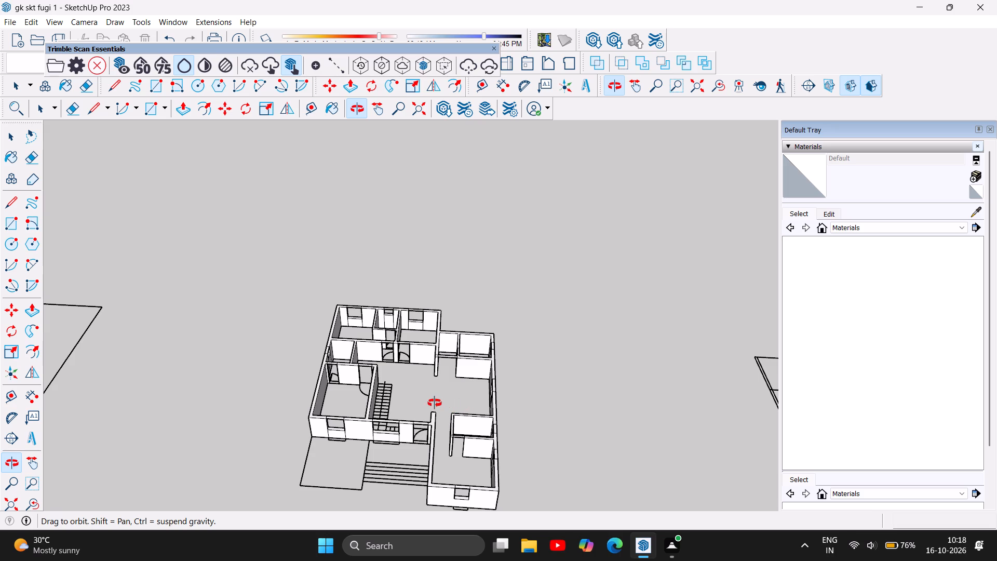
{"action": "left_click_drag", "start_coordinate": [435, 403], "coordinate": [470, 400]}
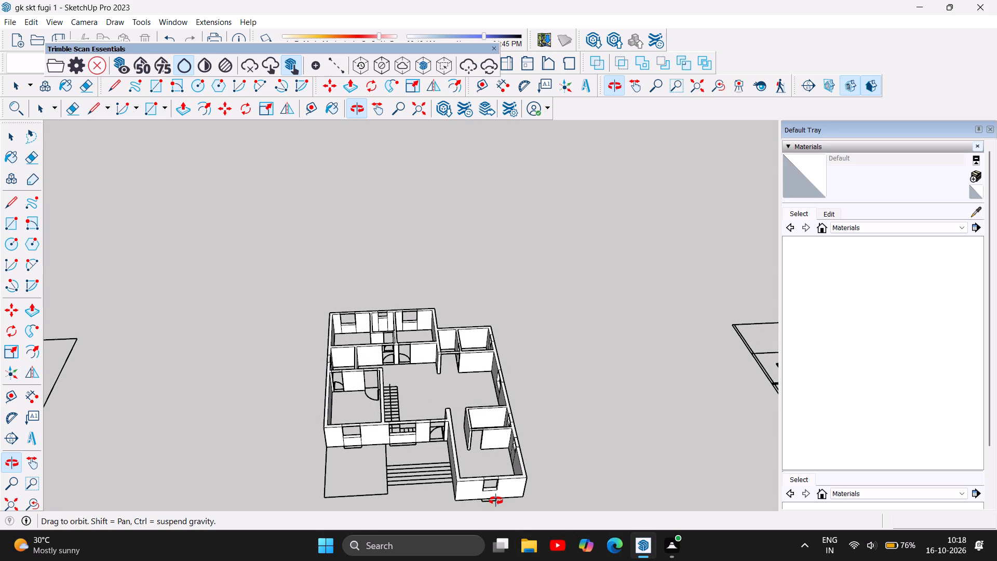
{"action": "scroll", "coordinate": [495, 500], "scroll_direction": "up", "scroll_amount": 7}
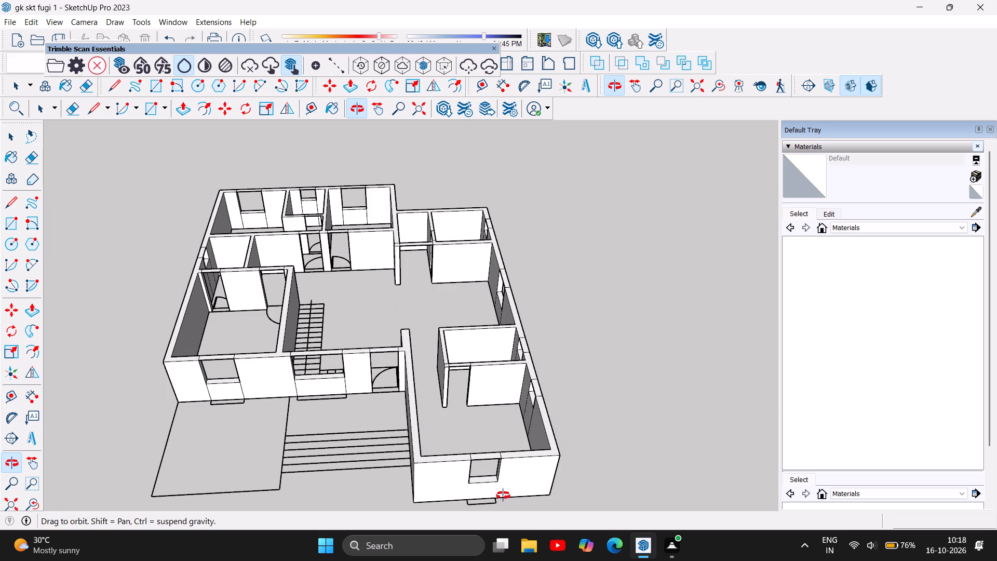
{"action": "scroll", "coordinate": [505, 496], "scroll_direction": "up", "scroll_amount": 4}
{"action": "scroll", "coordinate": [366, 397], "scroll_direction": "down", "scroll_amount": 4}
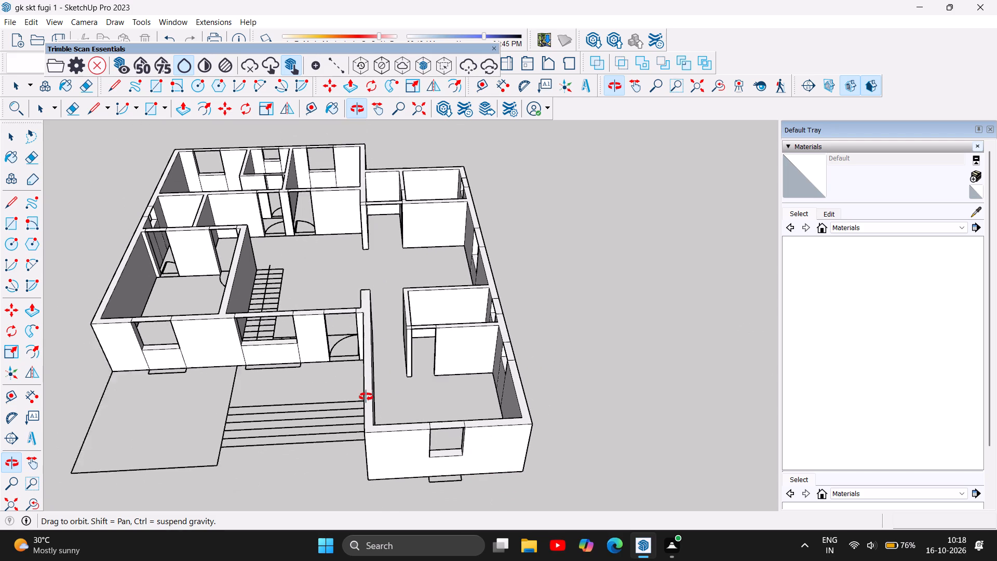
{"action": "scroll", "coordinate": [366, 397], "scroll_direction": "down", "scroll_amount": 1}
Inspect the exterior walls and their window openings all around the house.
{"action": "left_click_drag", "start_coordinate": [312, 421], "coordinate": [535, 329]}
{"action": "left_click_drag", "start_coordinate": [159, 421], "coordinate": [432, 413]}
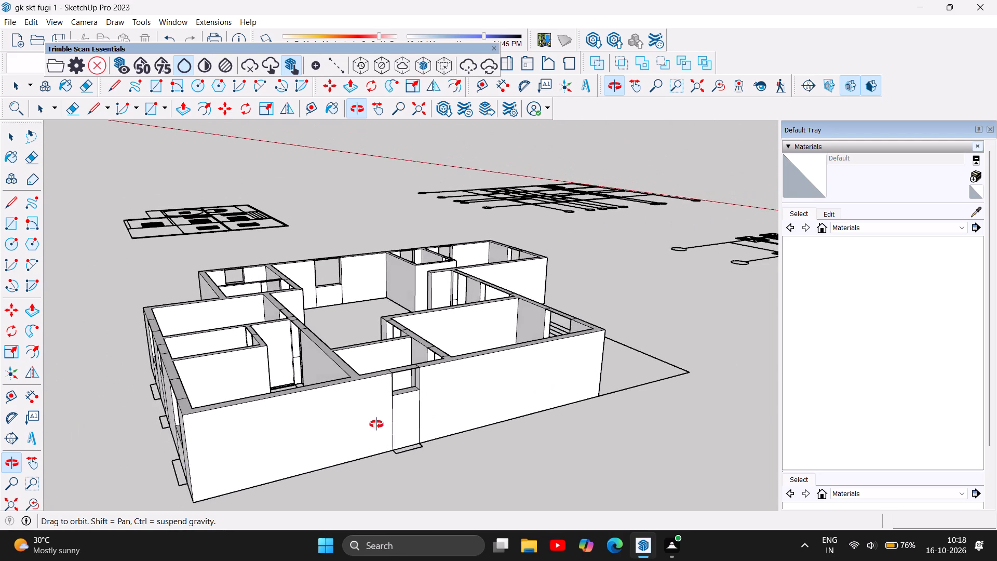
{"action": "left_click_drag", "start_coordinate": [105, 471], "coordinate": [410, 430]}
{"action": "left_click_drag", "start_coordinate": [134, 421], "coordinate": [154, 422]}
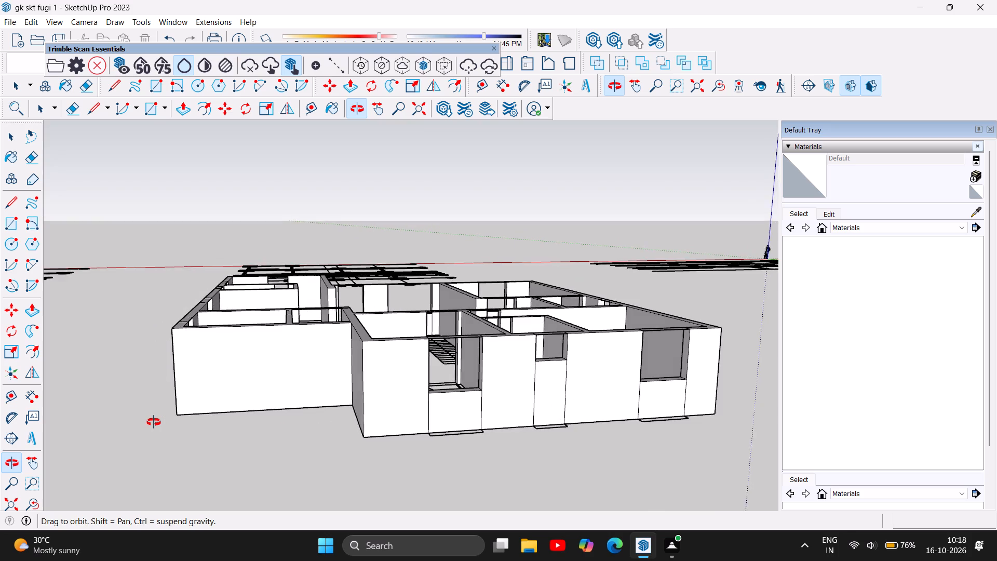
{"action": "left_click_drag", "start_coordinate": [154, 422], "coordinate": [458, 461]}
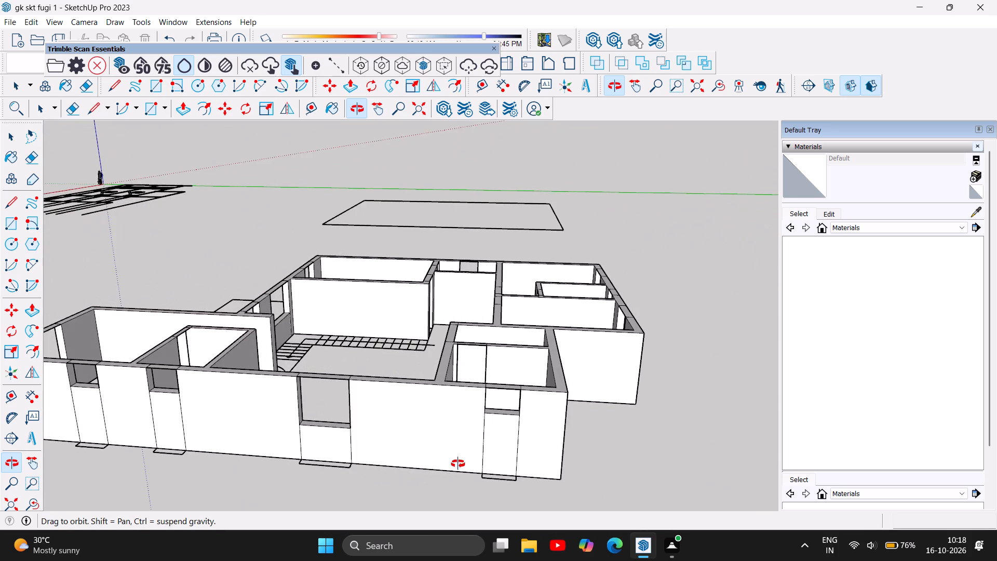
{"action": "left_click_drag", "start_coordinate": [288, 465], "coordinate": [435, 450]}
{"action": "left_click_drag", "start_coordinate": [216, 463], "coordinate": [303, 439]}
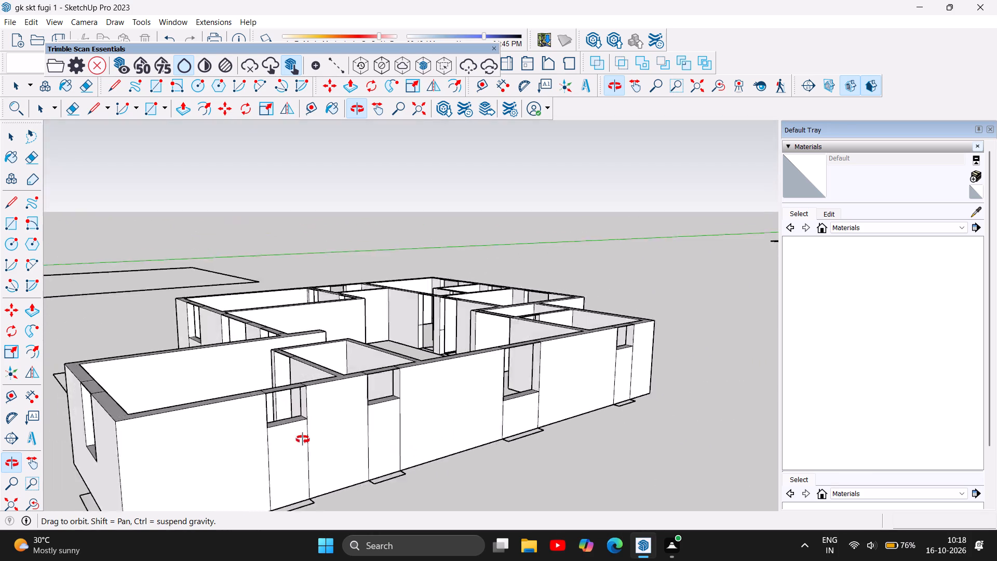
{"action": "left_click_drag", "start_coordinate": [303, 439], "coordinate": [426, 444]}
{"action": "scroll", "coordinate": [550, 365], "scroll_direction": "down", "scroll_amount": 3}
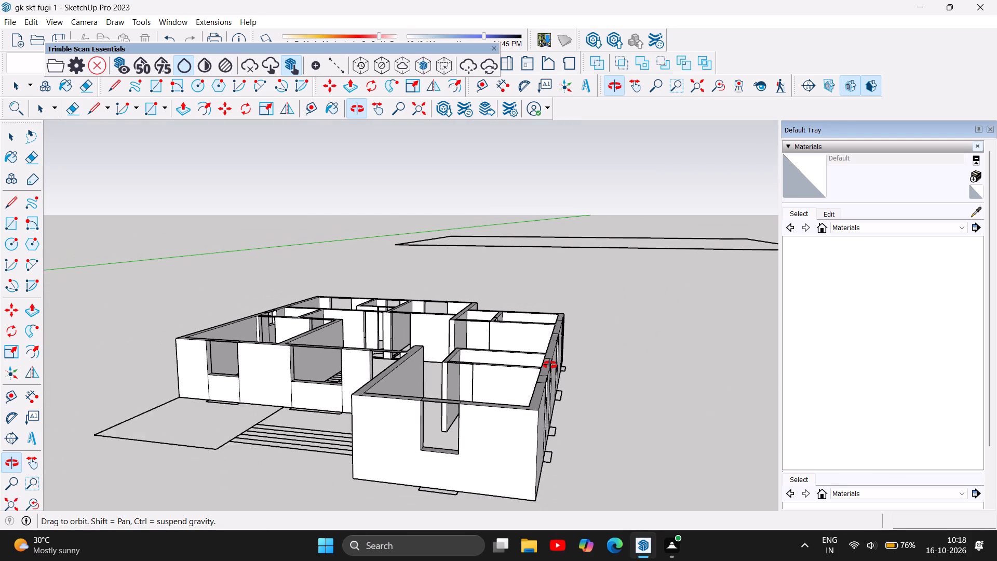
{"action": "scroll", "coordinate": [550, 365], "scroll_direction": "down", "scroll_amount": 2}
Examine the wall tops and room layout from above, including the two corner rooms, for leftover dividing edges.
{"action": "left_click_drag", "start_coordinate": [307, 415], "coordinate": [372, 501]}
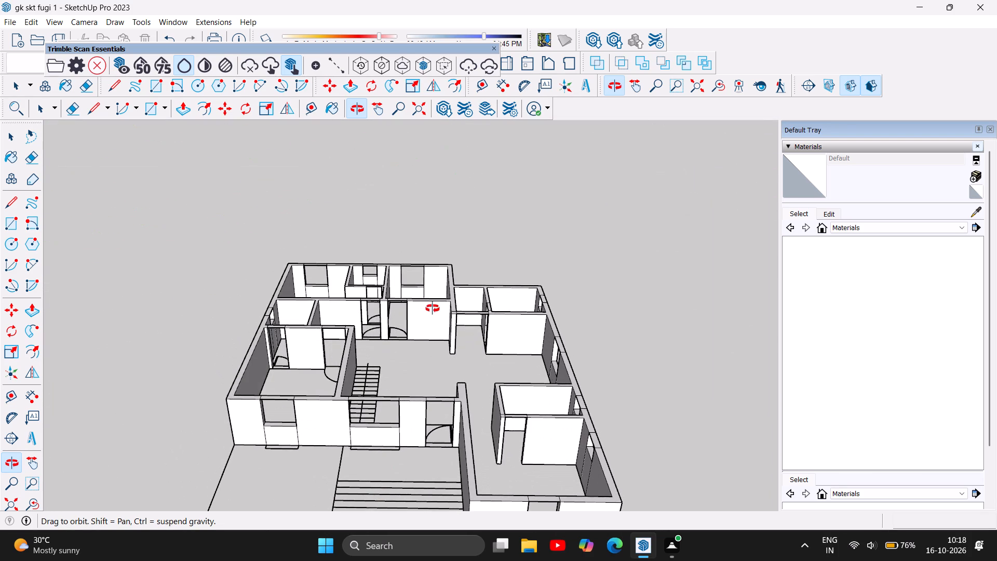
{"action": "left_click_drag", "start_coordinate": [433, 309], "coordinate": [428, 402]}
{"action": "scroll", "coordinate": [389, 394], "scroll_direction": "down", "scroll_amount": 5}
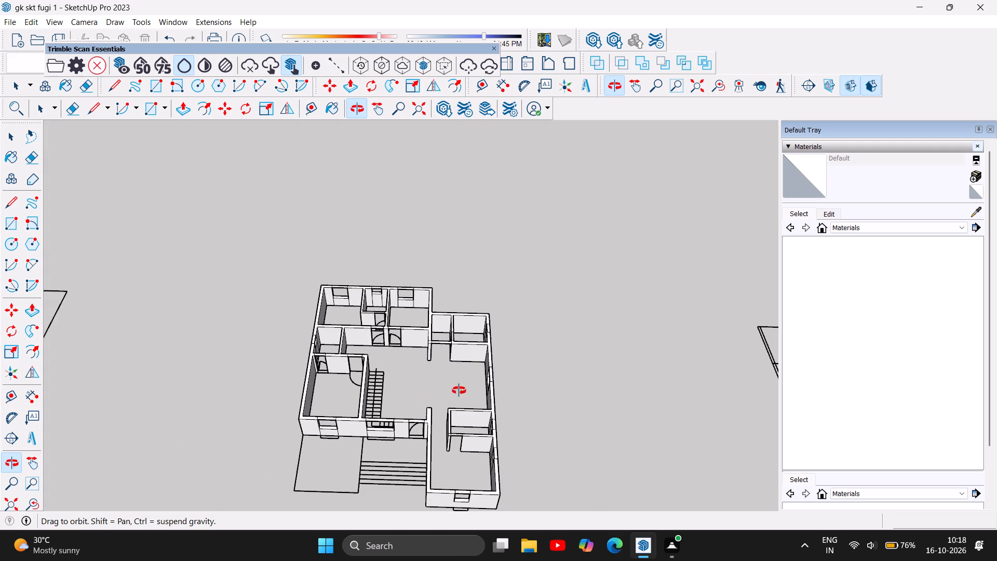
{"action": "left_click_drag", "start_coordinate": [436, 382], "coordinate": [451, 484]}
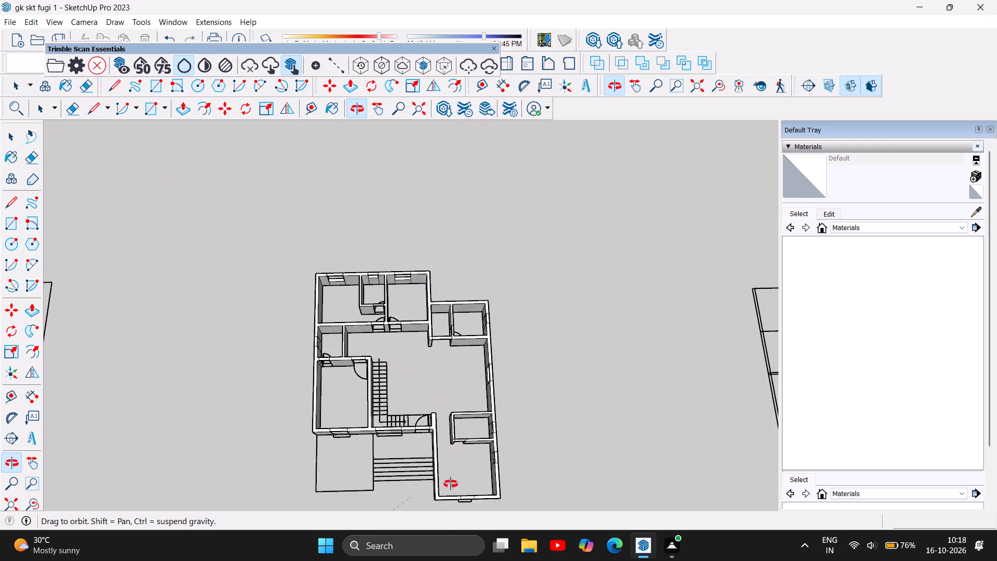
{"action": "left_click_drag", "start_coordinate": [451, 484], "coordinate": [448, 475]}
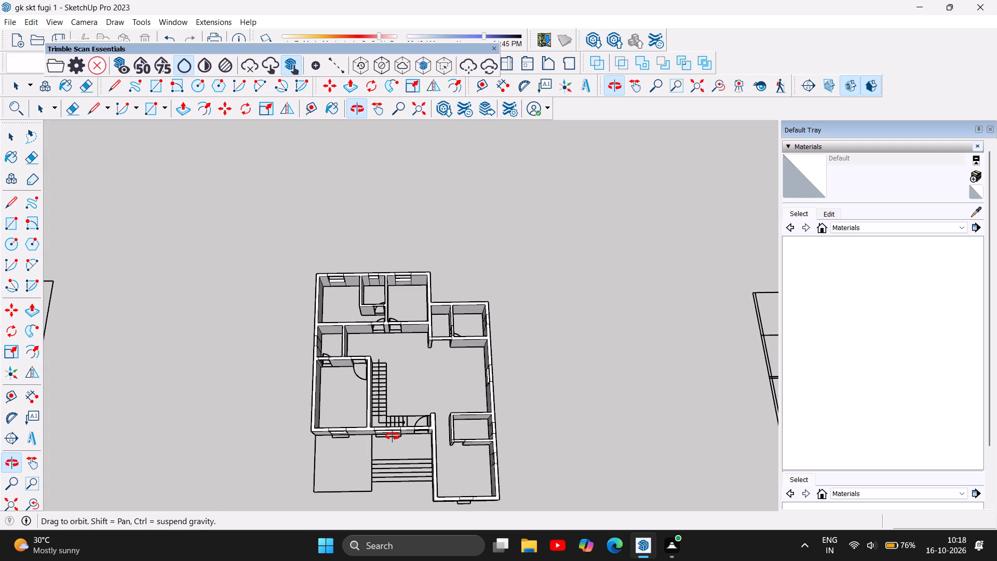
{"action": "scroll", "coordinate": [388, 439], "scroll_direction": "down", "scroll_amount": 2}
{"action": "scroll", "coordinate": [456, 347], "scroll_direction": "up", "scroll_amount": 9}
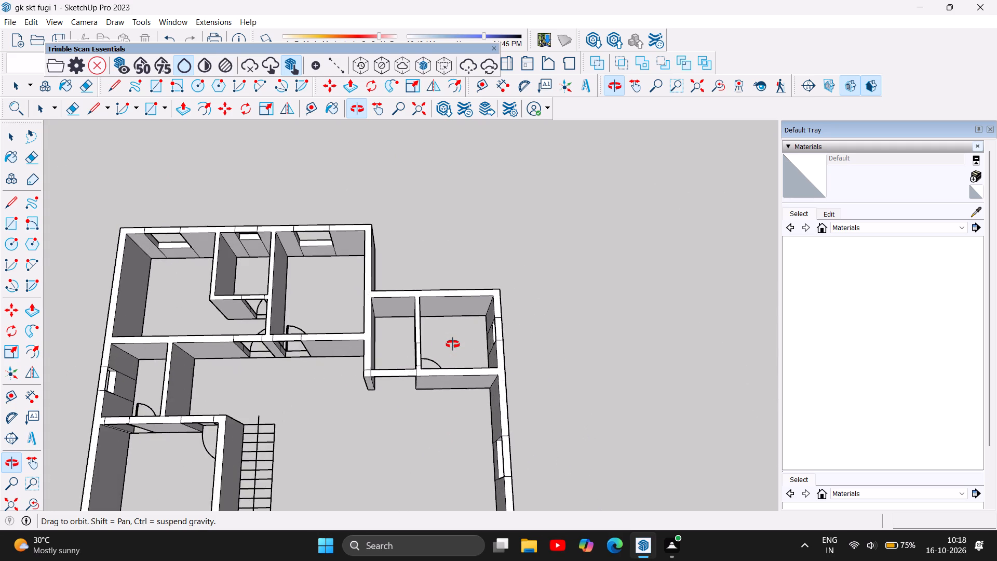
{"action": "scroll", "coordinate": [443, 343], "scroll_direction": "up", "scroll_amount": 5}
{"action": "scroll", "coordinate": [440, 408], "scroll_direction": "up", "scroll_amount": 5}
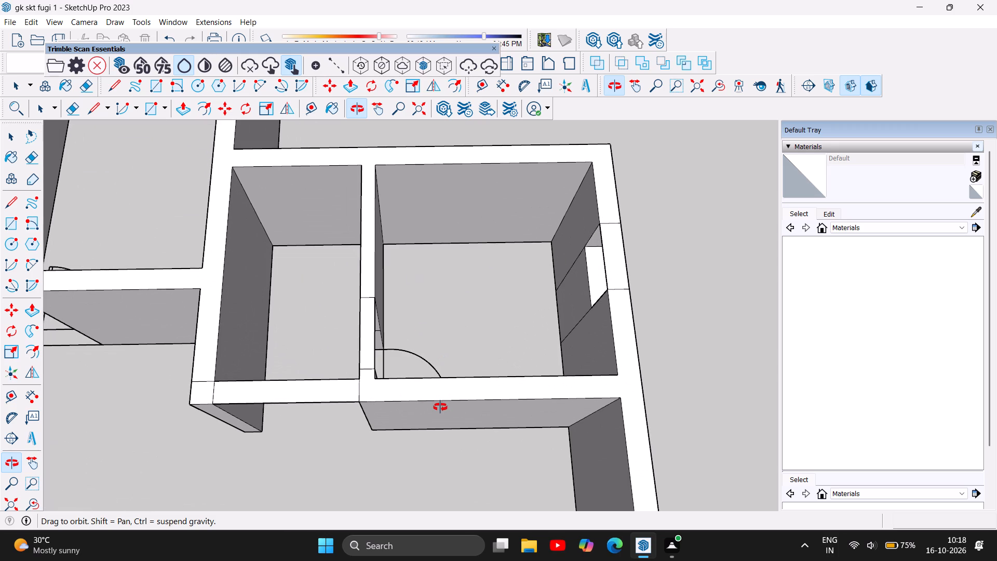
{"action": "scroll", "coordinate": [425, 379], "scroll_direction": "down", "scroll_amount": 5}
{"action": "scroll", "coordinate": [476, 328], "scroll_direction": "down", "scroll_amount": 7}
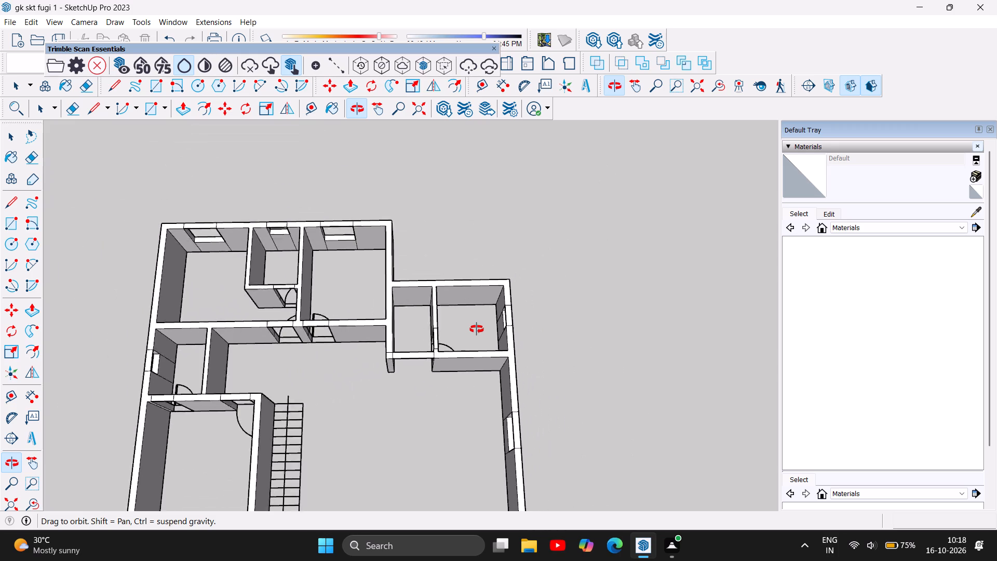
{"action": "scroll", "coordinate": [477, 329], "scroll_direction": "down", "scroll_amount": 5}
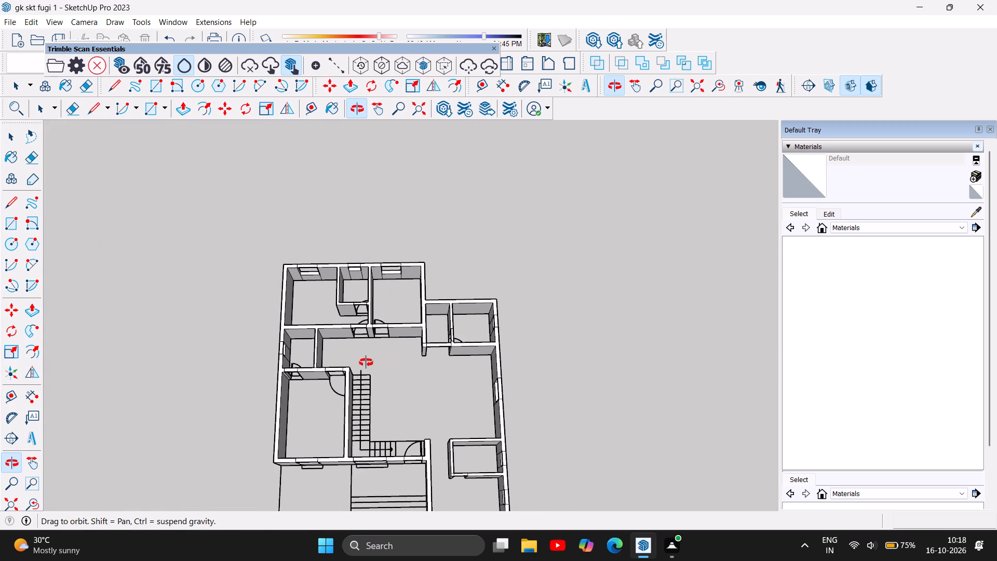
Delete the two leftover edges crossing the outer wall's top above the window of the small room behind the staircase room.
{"action": "scroll", "coordinate": [328, 386], "scroll_direction": "up", "scroll_amount": 5}
{"action": "scroll", "coordinate": [245, 312], "scroll_direction": "up", "scroll_amount": 5}
{"action": "left_click", "coordinate": [8, 136]}
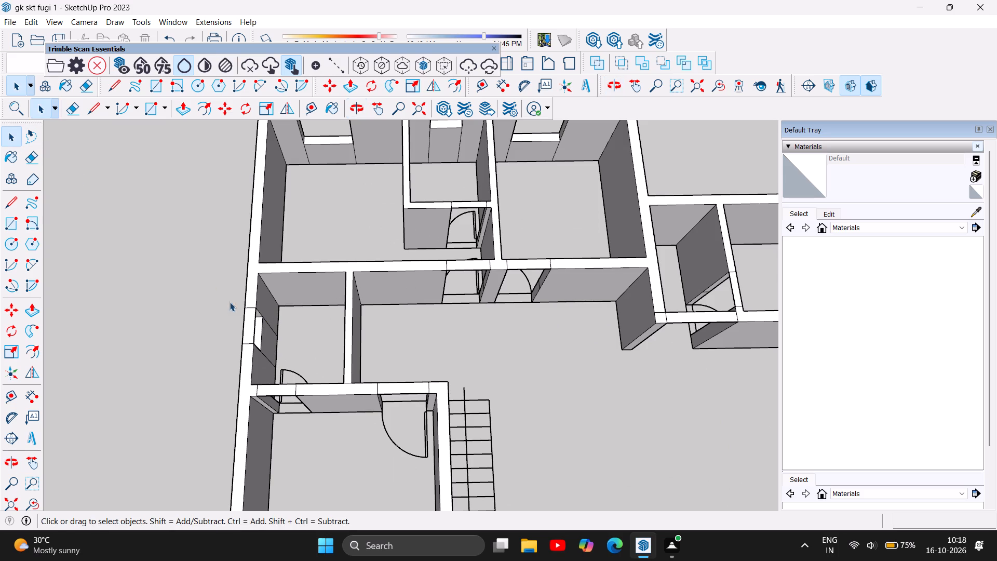
{"action": "scroll", "coordinate": [248, 306], "scroll_direction": "up", "scroll_amount": 2}
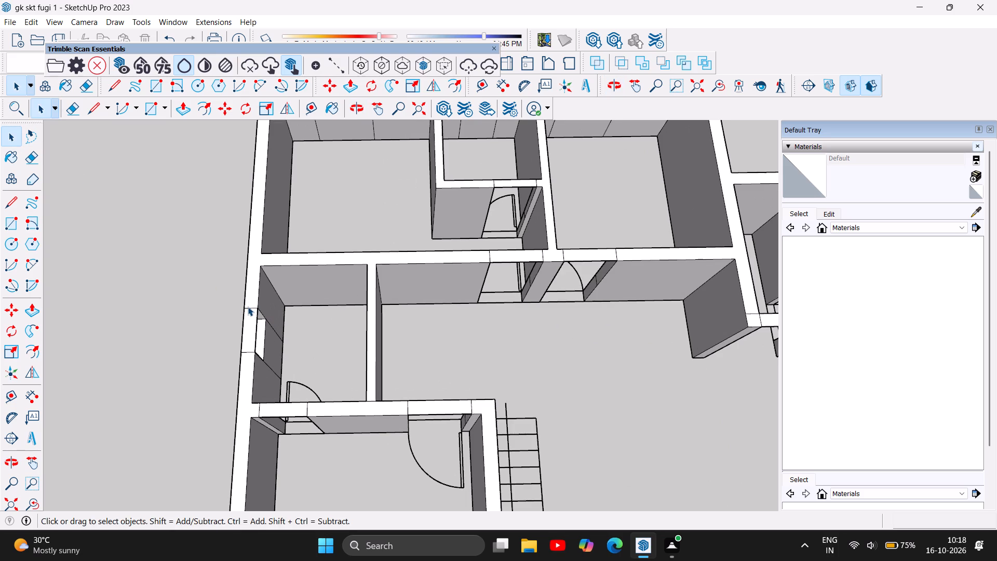
{"action": "left_click", "coordinate": [248, 306]}
{"action": "key", "text": "Delete"}
{"action": "left_click", "coordinate": [247, 352]}
{"action": "key", "text": "Delete"}
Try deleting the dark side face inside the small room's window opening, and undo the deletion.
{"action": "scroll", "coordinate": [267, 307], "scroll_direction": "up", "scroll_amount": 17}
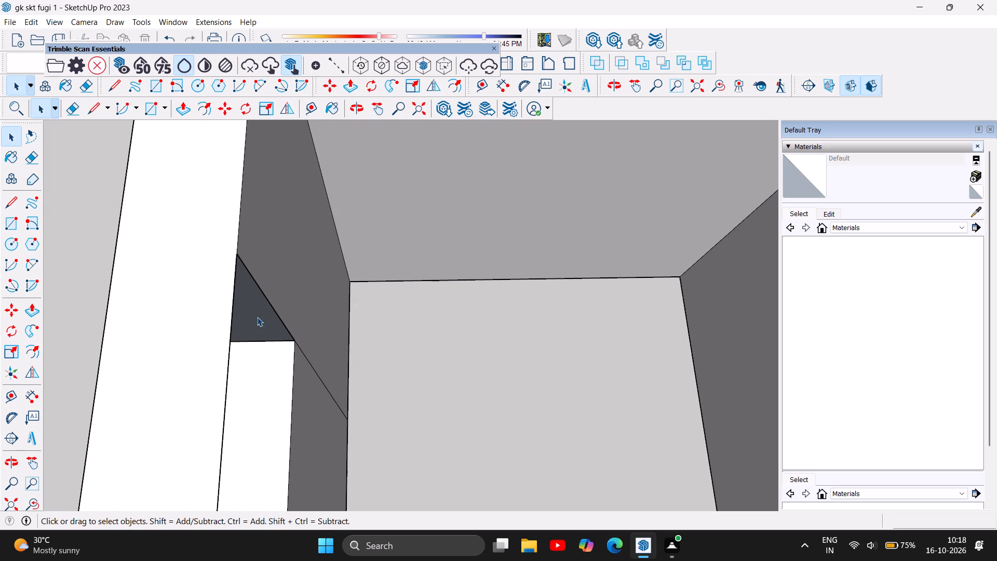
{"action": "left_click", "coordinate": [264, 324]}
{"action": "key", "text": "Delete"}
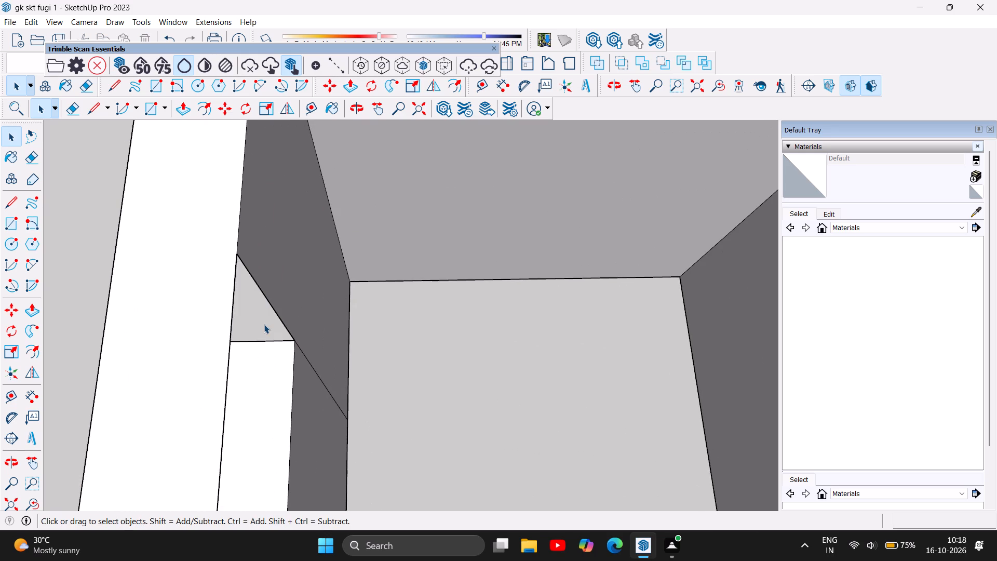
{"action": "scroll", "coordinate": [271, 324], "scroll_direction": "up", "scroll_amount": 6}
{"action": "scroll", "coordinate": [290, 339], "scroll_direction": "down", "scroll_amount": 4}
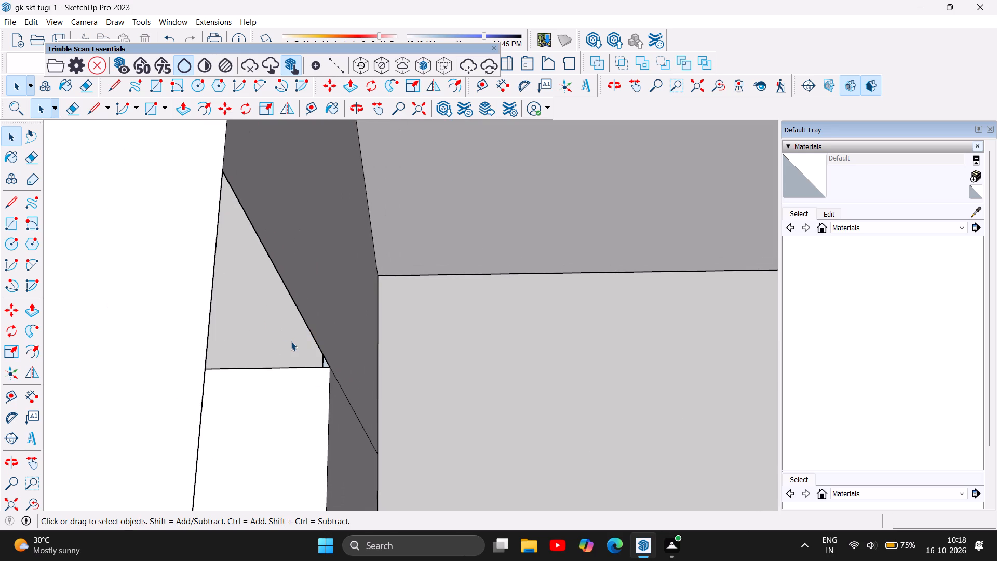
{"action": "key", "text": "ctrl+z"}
Undo the deletion of the two edges crossing the outer wall's top above the small room's window.
{"action": "scroll", "coordinate": [384, 382], "scroll_direction": "down", "scroll_amount": 3}
{"action": "scroll", "coordinate": [360, 376], "scroll_direction": "up", "scroll_amount": 3}
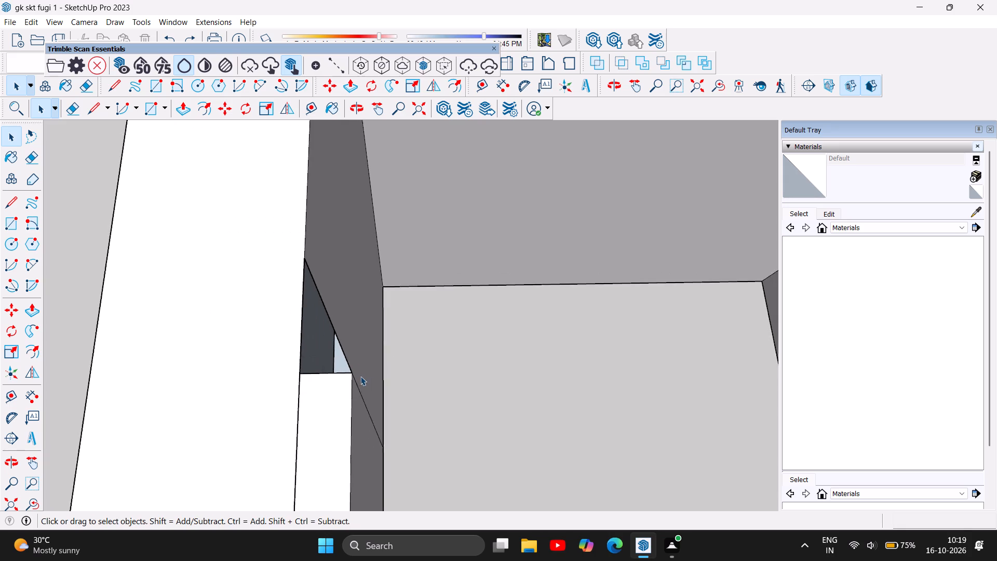
{"action": "scroll", "coordinate": [360, 376], "scroll_direction": "up", "scroll_amount": 13}
{"action": "scroll", "coordinate": [352, 371], "scroll_direction": "down", "scroll_amount": 8}
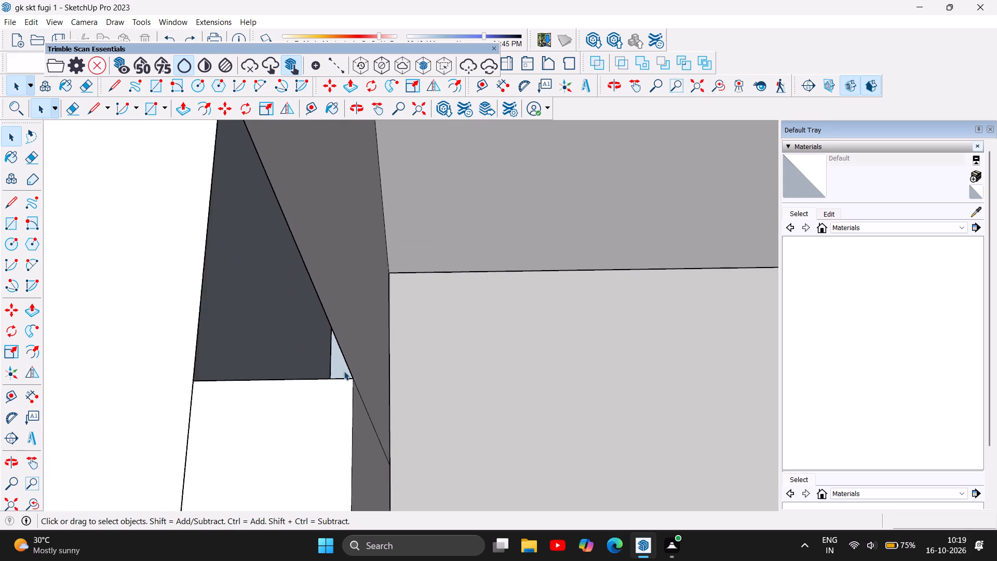
{"action": "scroll", "coordinate": [344, 371], "scroll_direction": "down", "scroll_amount": 4}
{"action": "scroll", "coordinate": [374, 362], "scroll_direction": "up", "scroll_amount": 2}
{"action": "key", "text": "ctrl+z"}
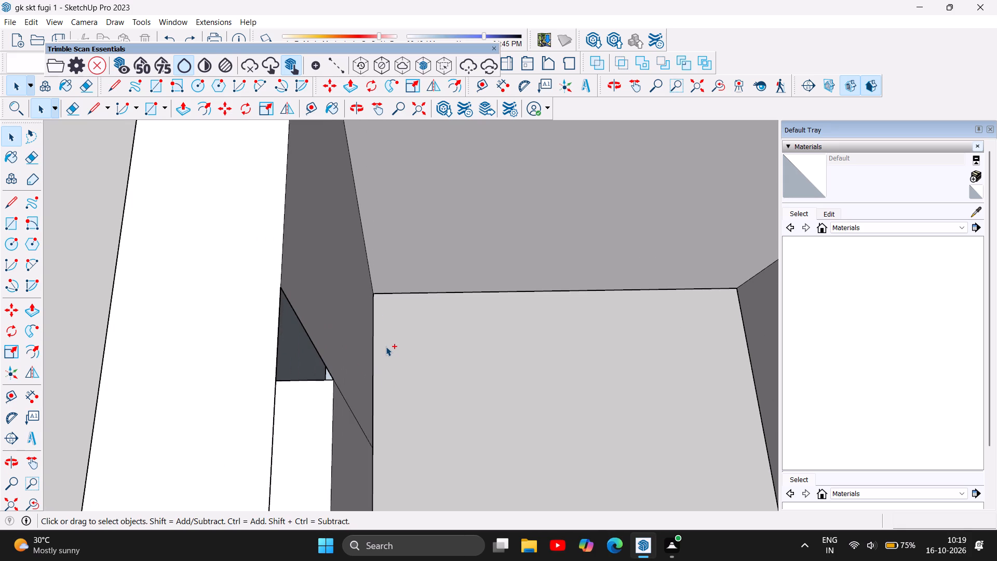
{"action": "key", "text": "ctrl+z"}
Examine the wall tops and room layout of the whole house from above.
{"action": "scroll", "coordinate": [319, 364], "scroll_direction": "up", "scroll_amount": 5}
{"action": "scroll", "coordinate": [319, 363], "scroll_direction": "down", "scroll_amount": 4}
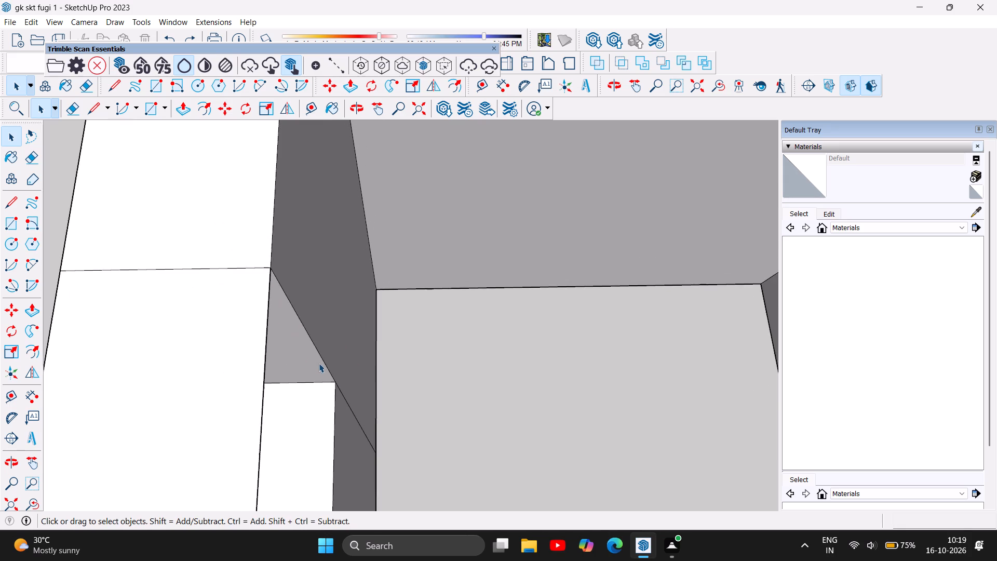
{"action": "scroll", "coordinate": [322, 353], "scroll_direction": "down", "scroll_amount": 11}
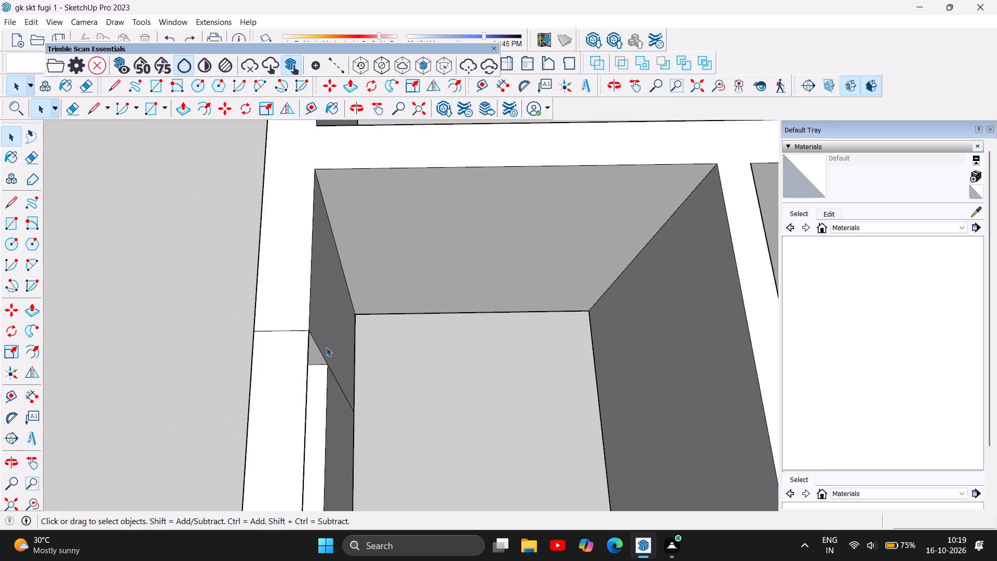
{"action": "scroll", "coordinate": [326, 345], "scroll_direction": "down", "scroll_amount": 6}
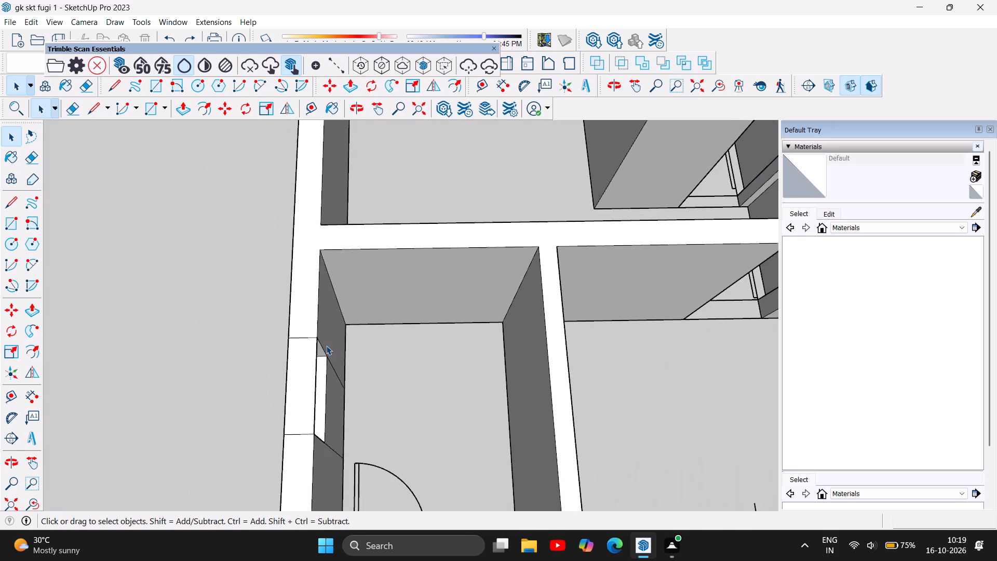
{"action": "scroll", "coordinate": [326, 345], "scroll_direction": "down", "scroll_amount": 2}
{"action": "scroll", "coordinate": [123, 278], "scroll_direction": "down", "scroll_amount": 5}
{"action": "scroll", "coordinate": [290, 300], "scroll_direction": "down", "scroll_amount": 4}
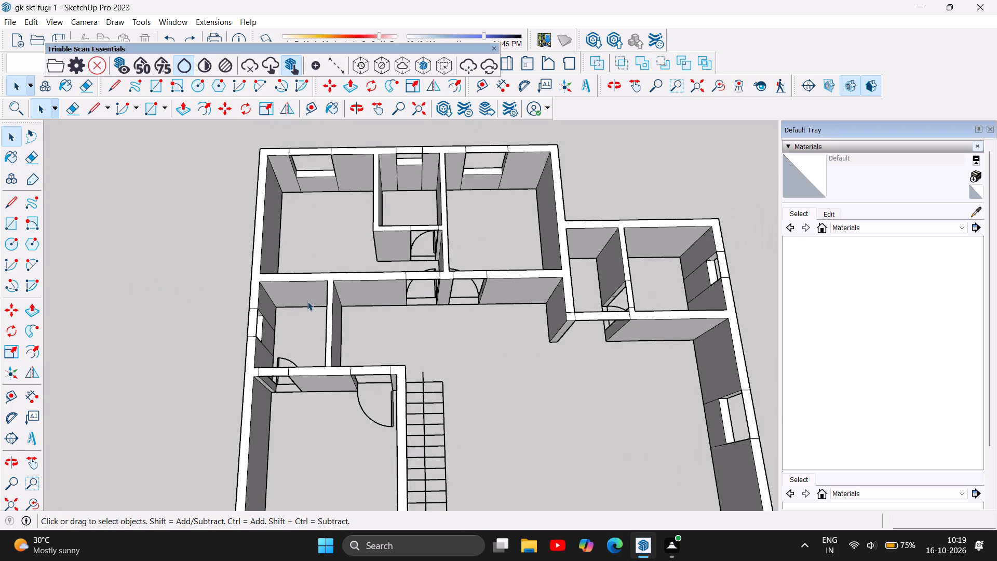
{"action": "scroll", "coordinate": [307, 301], "scroll_direction": "down", "scroll_amount": 6}
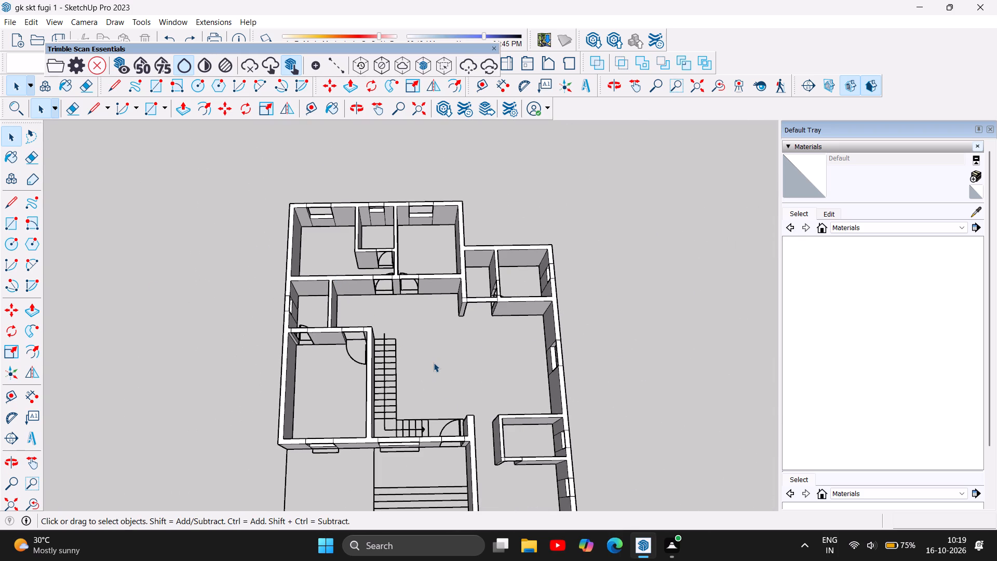
{"action": "scroll", "coordinate": [434, 362], "scroll_direction": "down", "scroll_amount": 5}
{"action": "scroll", "coordinate": [522, 488], "scroll_direction": "up", "scroll_amount": 6}
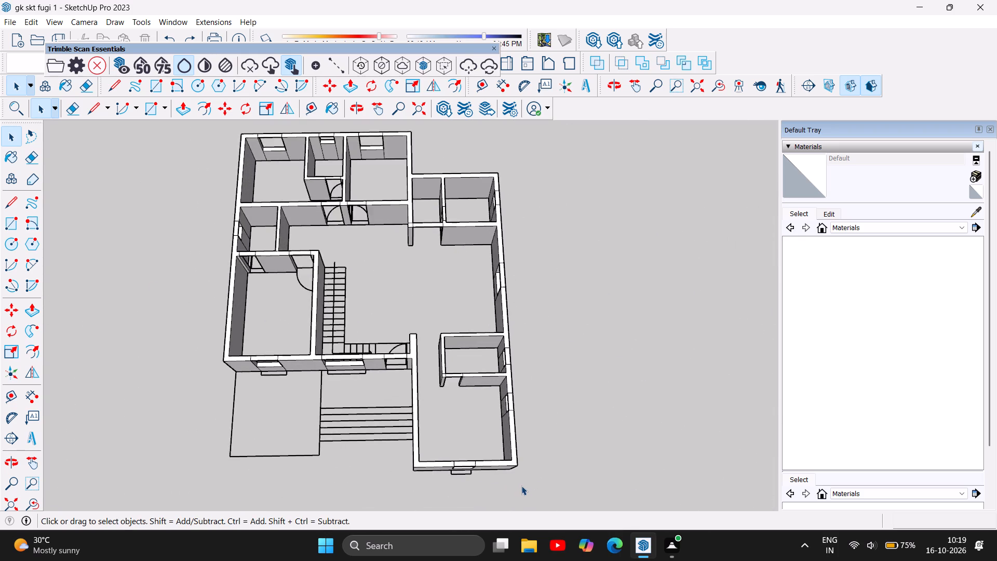
{"action": "scroll", "coordinate": [521, 486], "scroll_direction": "up", "scroll_amount": 1}
{"action": "scroll", "coordinate": [516, 488], "scroll_direction": "down", "scroll_amount": 6}
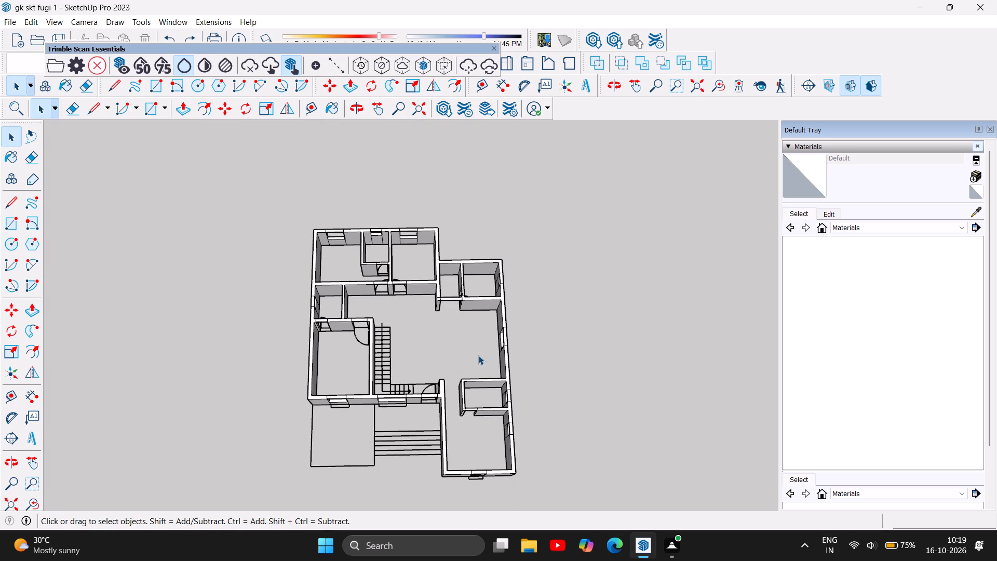
{"action": "scroll", "coordinate": [333, 220], "scroll_direction": "up", "scroll_amount": 6}
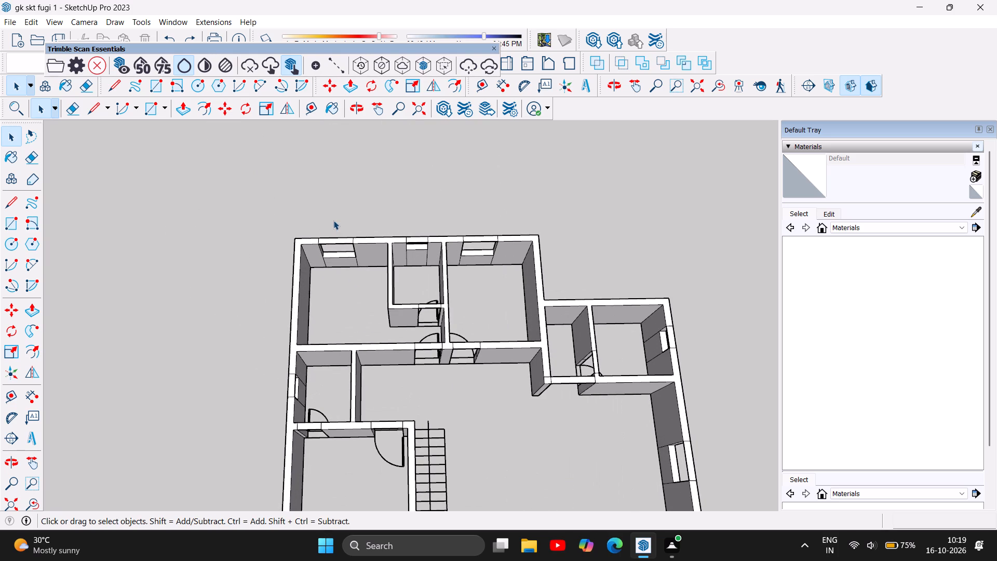
{"action": "scroll", "coordinate": [278, 350], "scroll_direction": "up", "scroll_amount": 1}
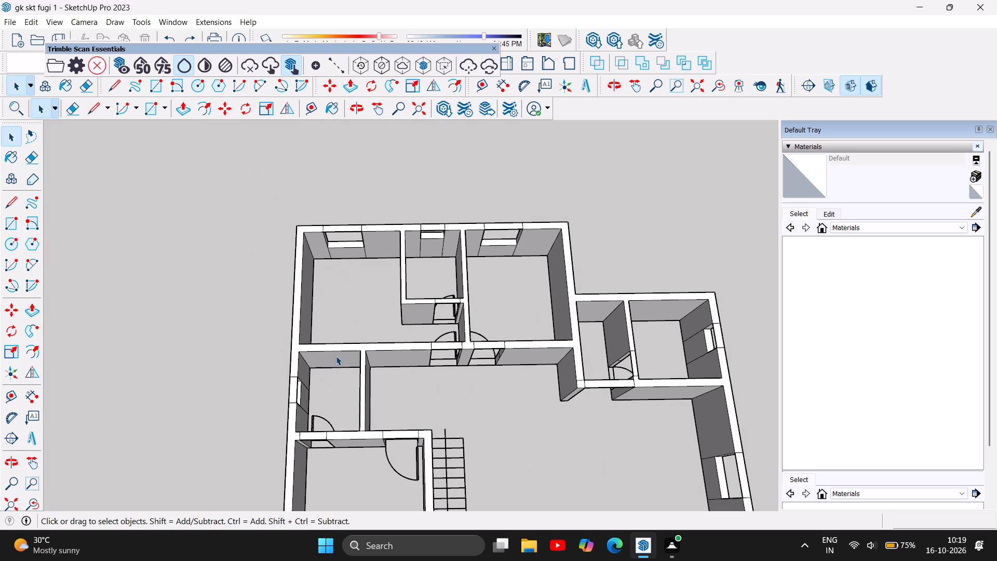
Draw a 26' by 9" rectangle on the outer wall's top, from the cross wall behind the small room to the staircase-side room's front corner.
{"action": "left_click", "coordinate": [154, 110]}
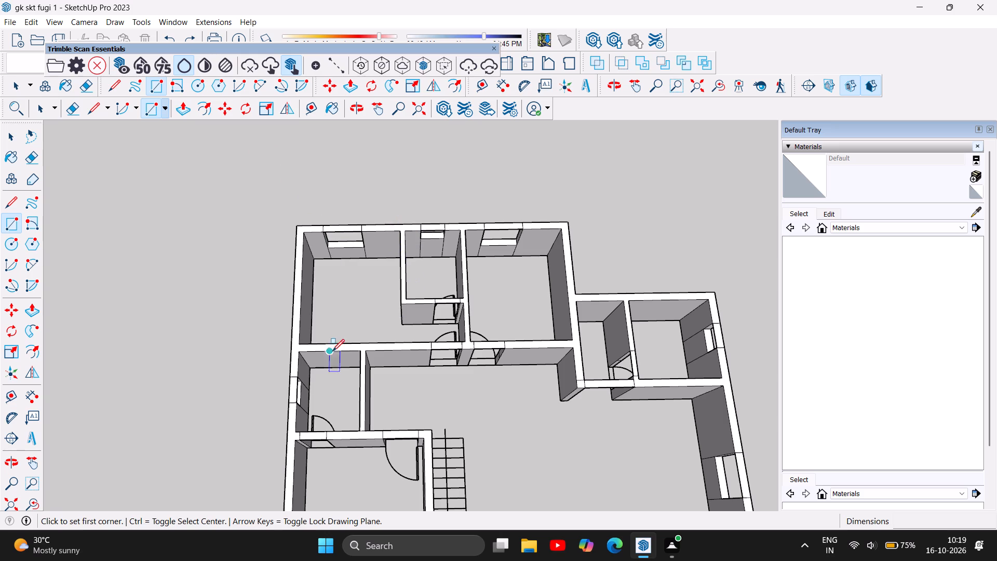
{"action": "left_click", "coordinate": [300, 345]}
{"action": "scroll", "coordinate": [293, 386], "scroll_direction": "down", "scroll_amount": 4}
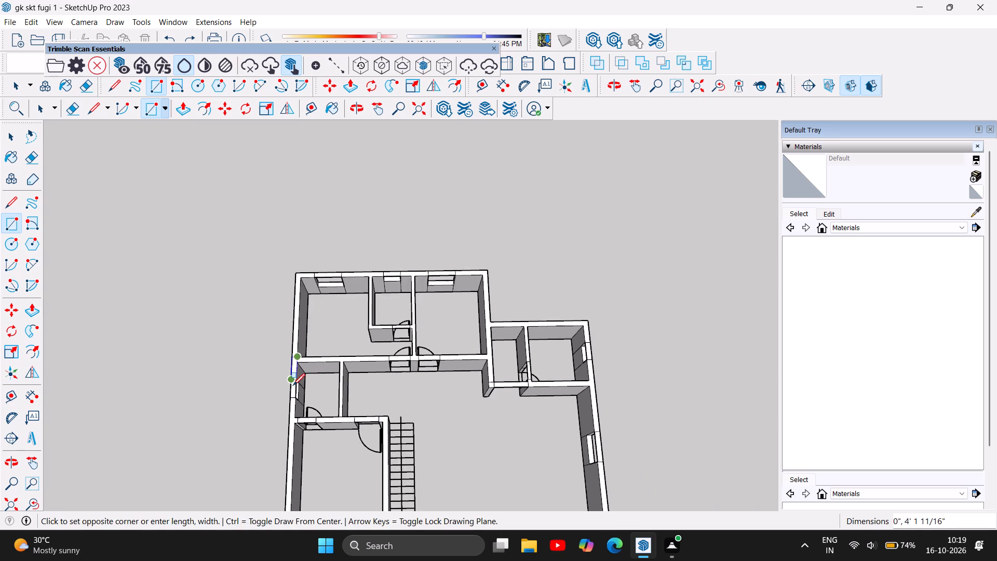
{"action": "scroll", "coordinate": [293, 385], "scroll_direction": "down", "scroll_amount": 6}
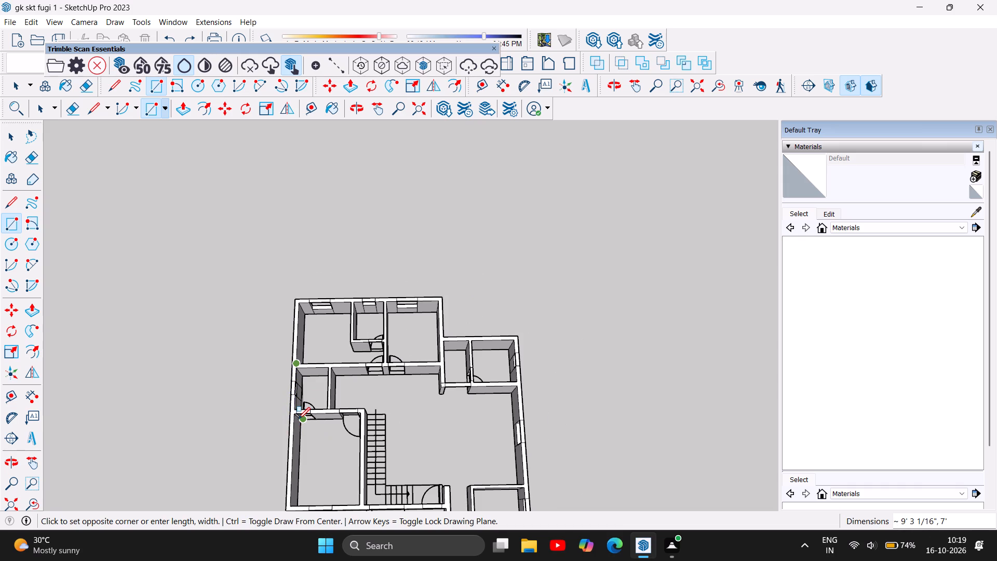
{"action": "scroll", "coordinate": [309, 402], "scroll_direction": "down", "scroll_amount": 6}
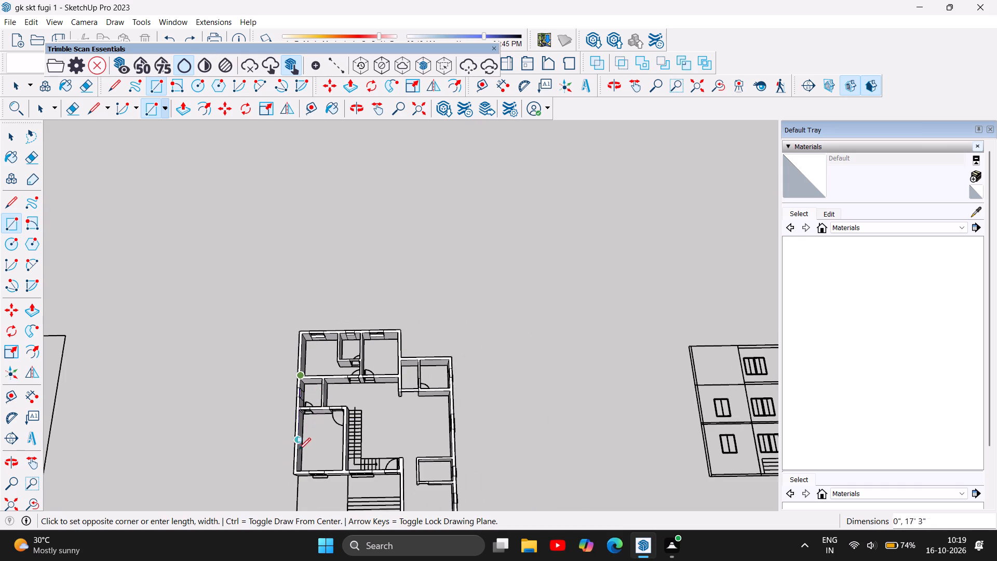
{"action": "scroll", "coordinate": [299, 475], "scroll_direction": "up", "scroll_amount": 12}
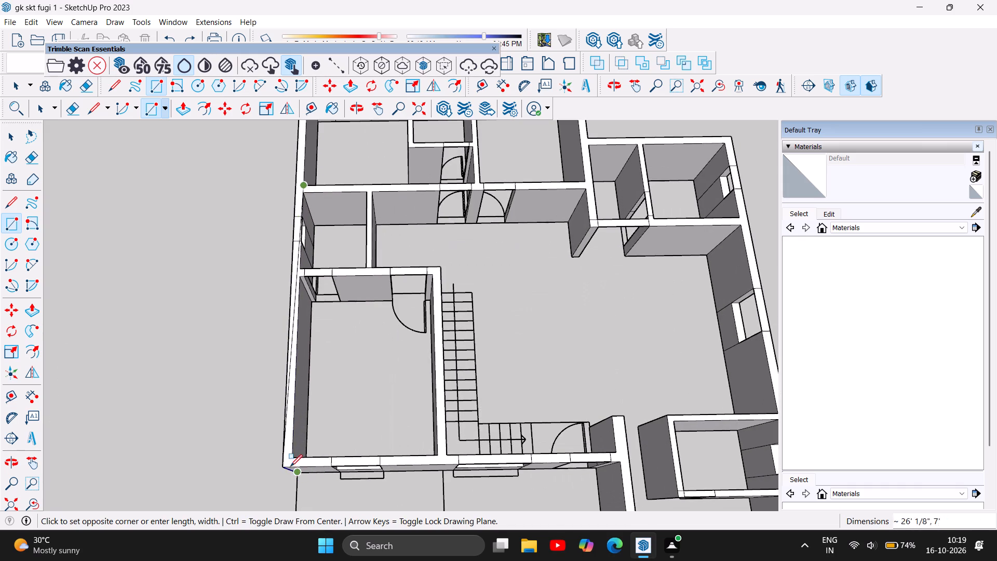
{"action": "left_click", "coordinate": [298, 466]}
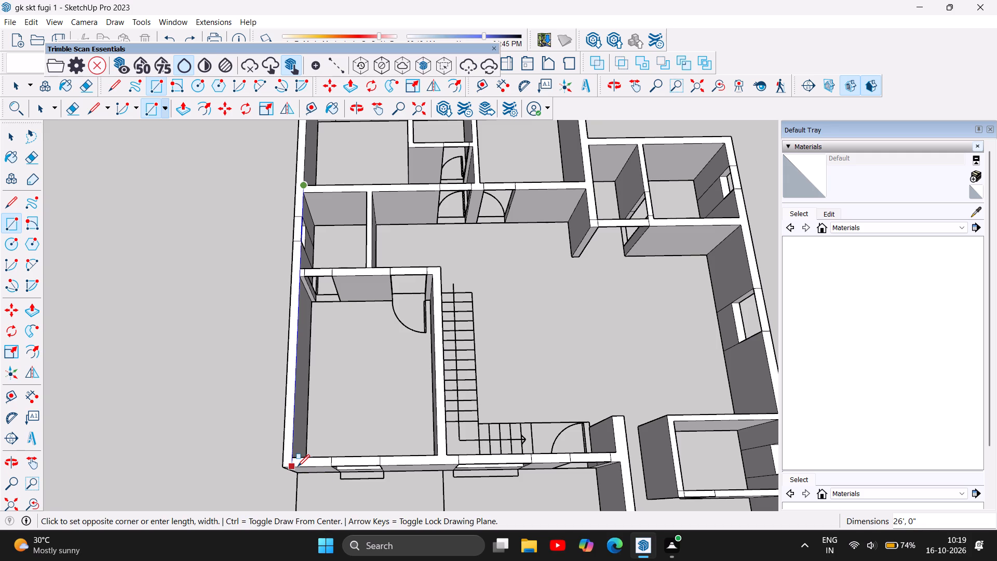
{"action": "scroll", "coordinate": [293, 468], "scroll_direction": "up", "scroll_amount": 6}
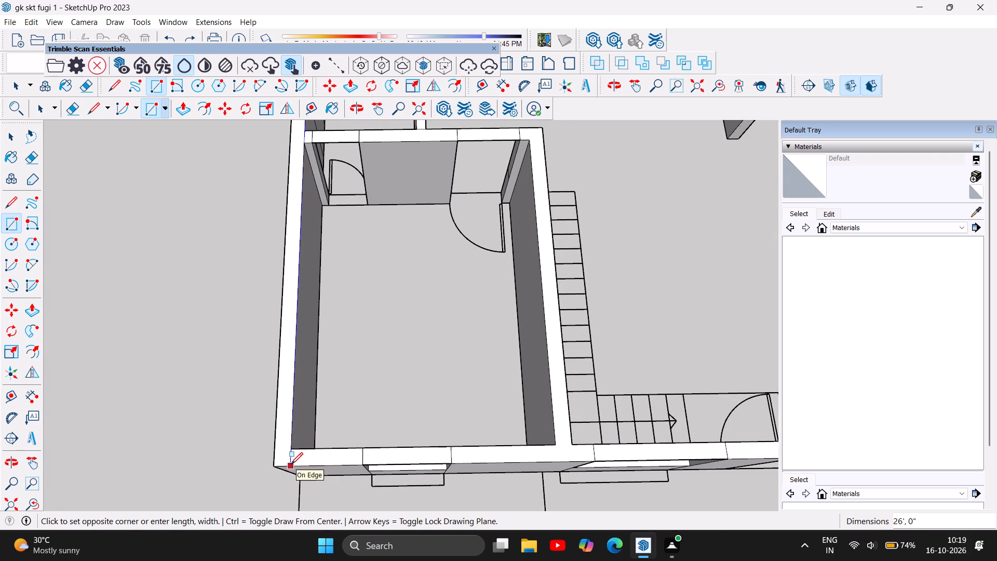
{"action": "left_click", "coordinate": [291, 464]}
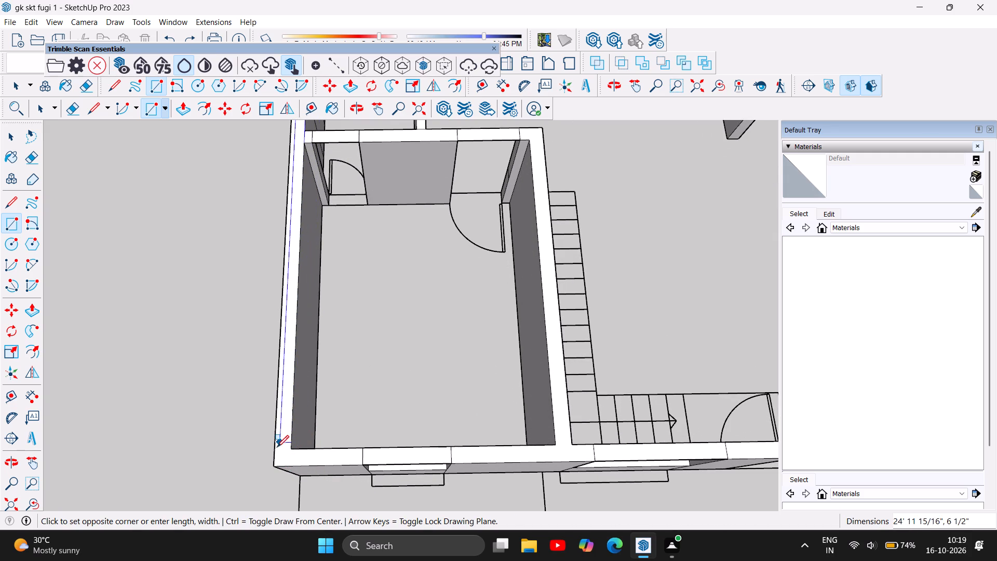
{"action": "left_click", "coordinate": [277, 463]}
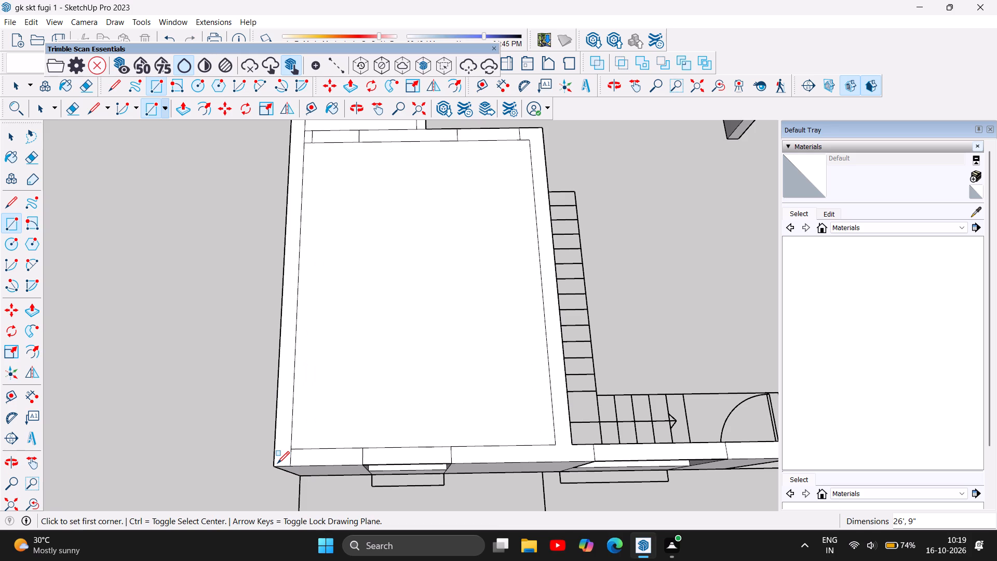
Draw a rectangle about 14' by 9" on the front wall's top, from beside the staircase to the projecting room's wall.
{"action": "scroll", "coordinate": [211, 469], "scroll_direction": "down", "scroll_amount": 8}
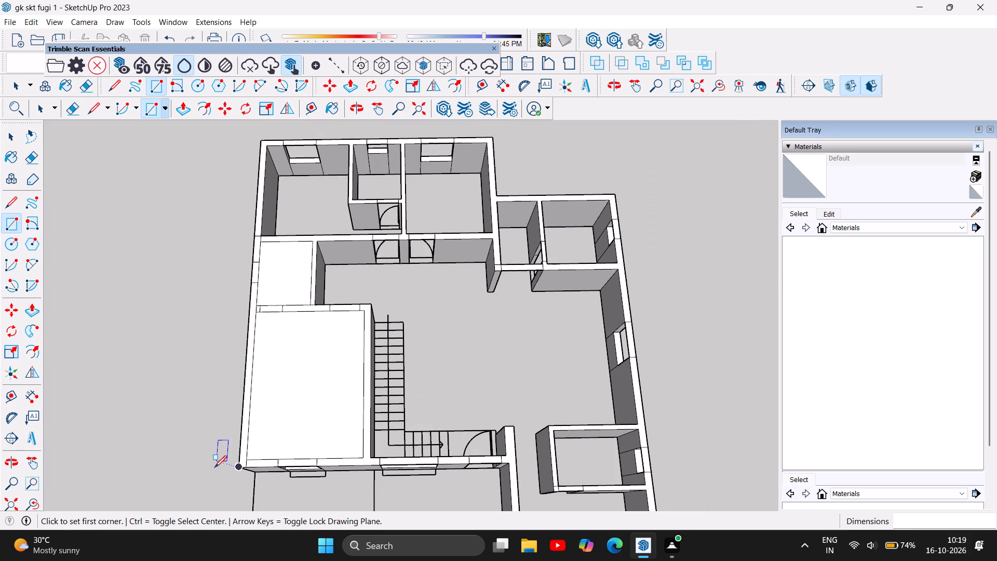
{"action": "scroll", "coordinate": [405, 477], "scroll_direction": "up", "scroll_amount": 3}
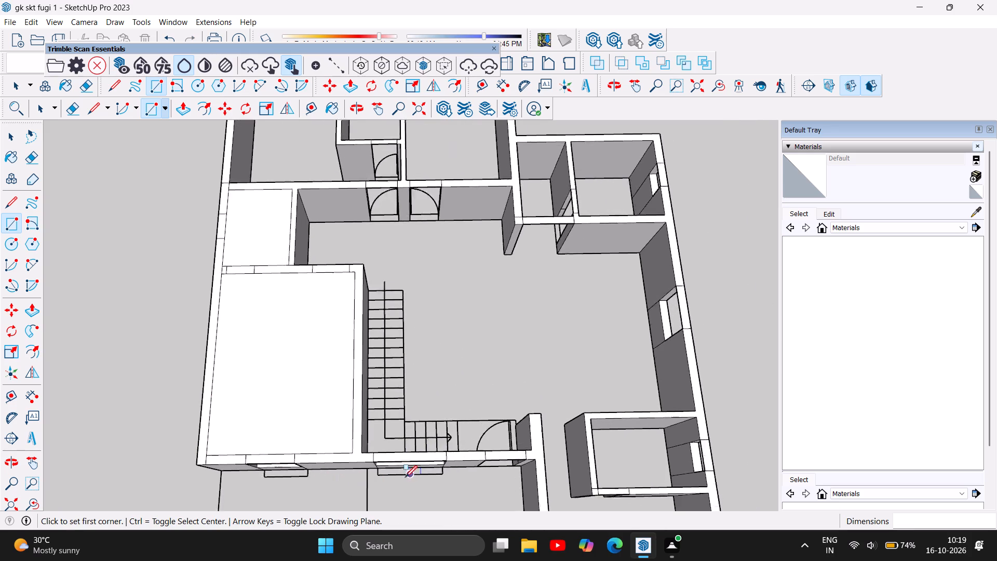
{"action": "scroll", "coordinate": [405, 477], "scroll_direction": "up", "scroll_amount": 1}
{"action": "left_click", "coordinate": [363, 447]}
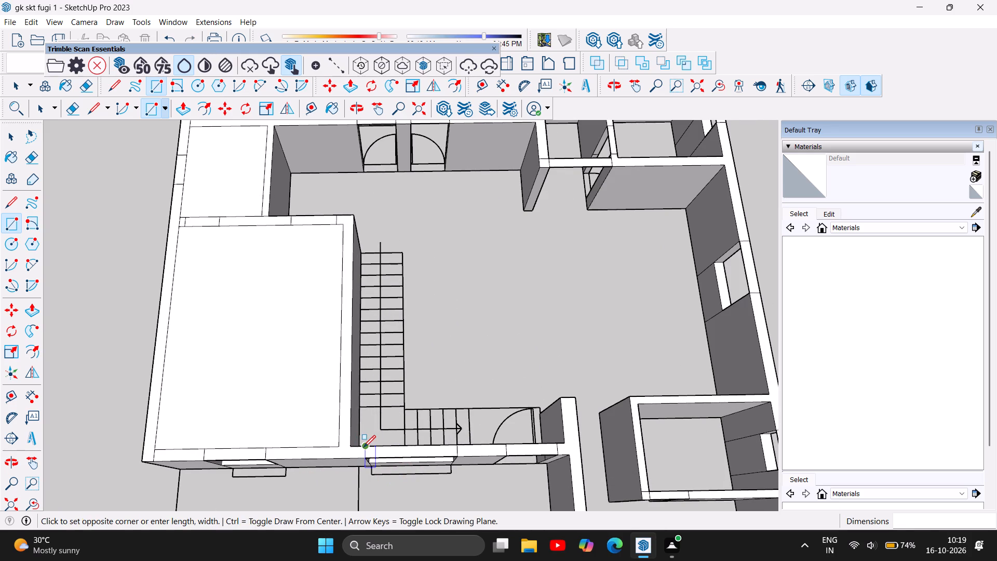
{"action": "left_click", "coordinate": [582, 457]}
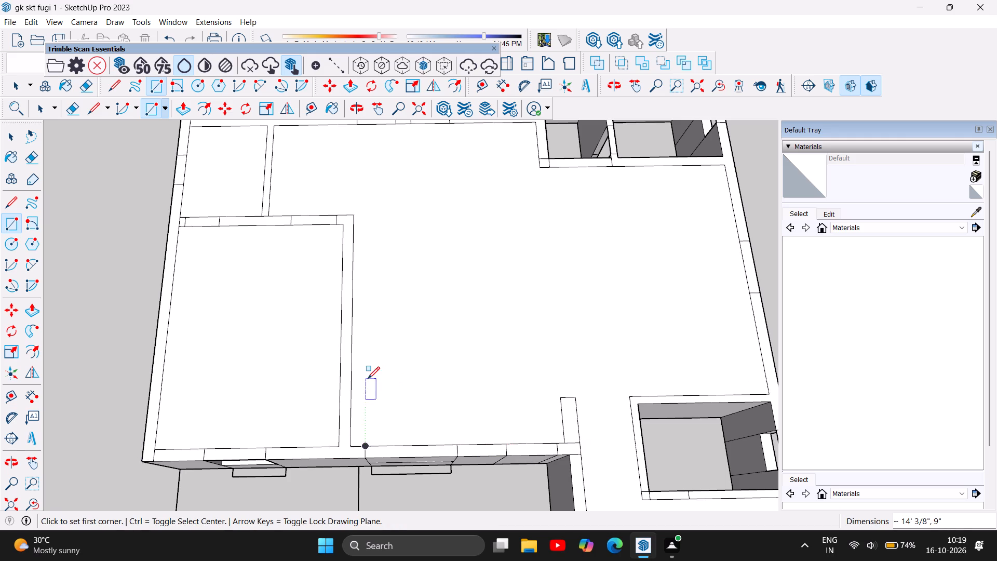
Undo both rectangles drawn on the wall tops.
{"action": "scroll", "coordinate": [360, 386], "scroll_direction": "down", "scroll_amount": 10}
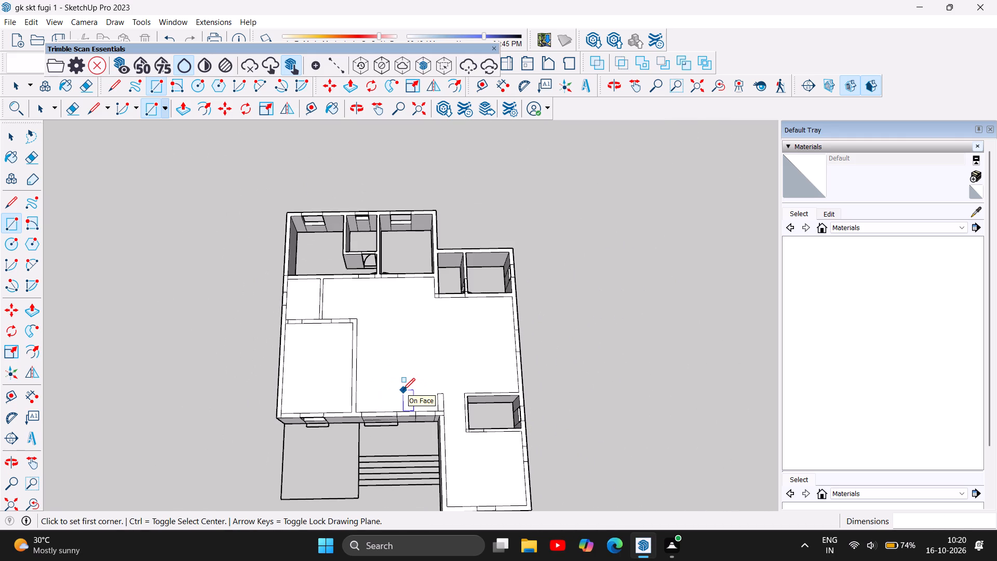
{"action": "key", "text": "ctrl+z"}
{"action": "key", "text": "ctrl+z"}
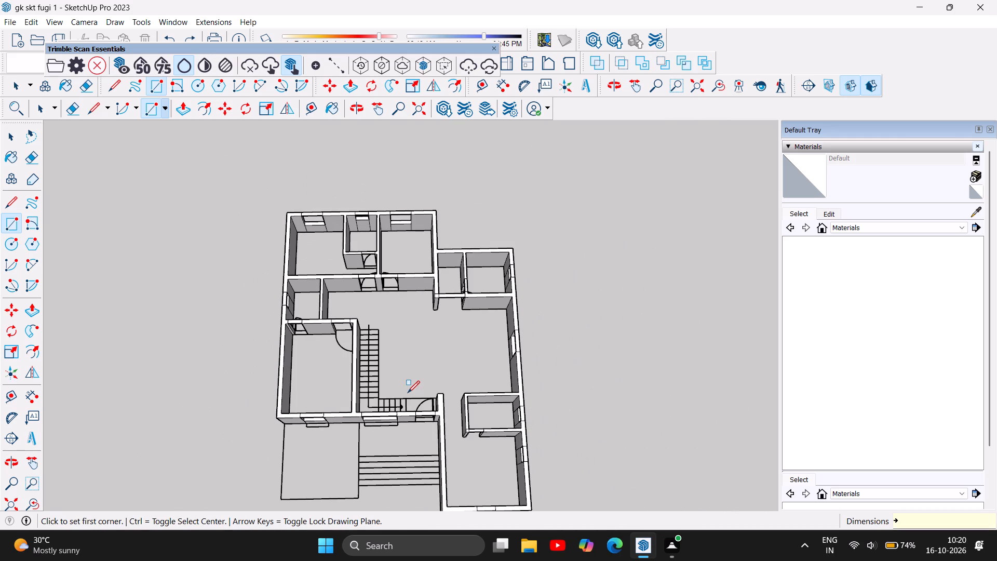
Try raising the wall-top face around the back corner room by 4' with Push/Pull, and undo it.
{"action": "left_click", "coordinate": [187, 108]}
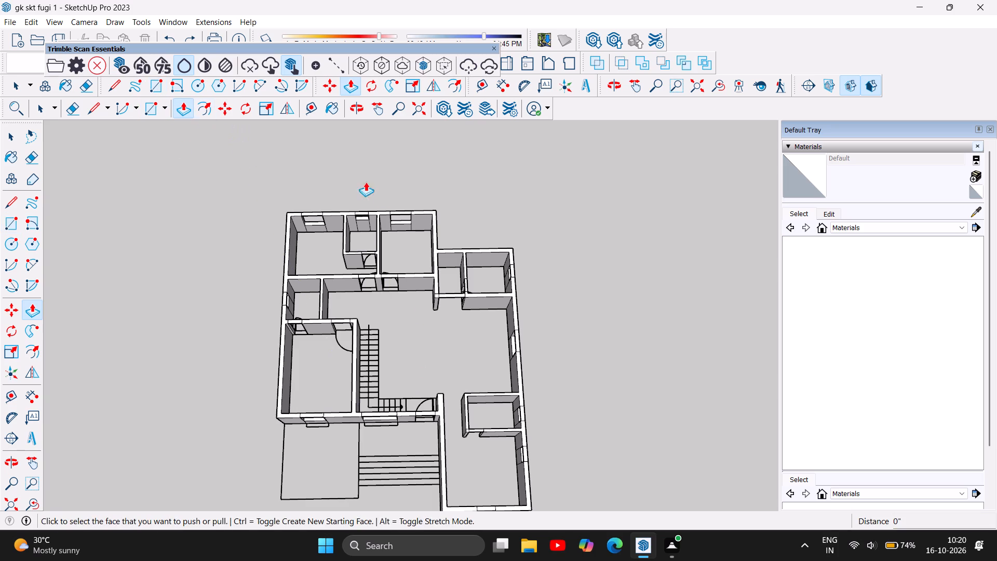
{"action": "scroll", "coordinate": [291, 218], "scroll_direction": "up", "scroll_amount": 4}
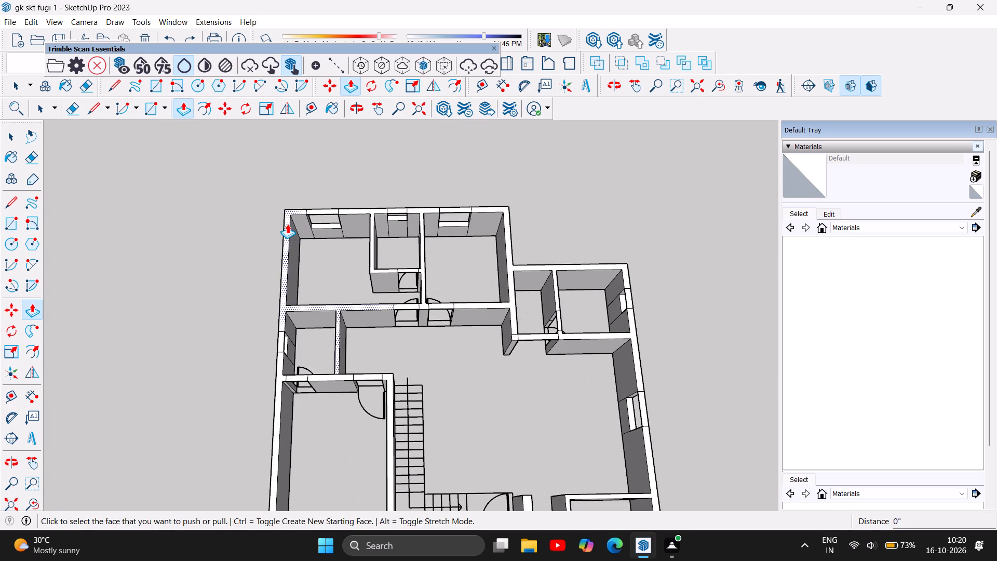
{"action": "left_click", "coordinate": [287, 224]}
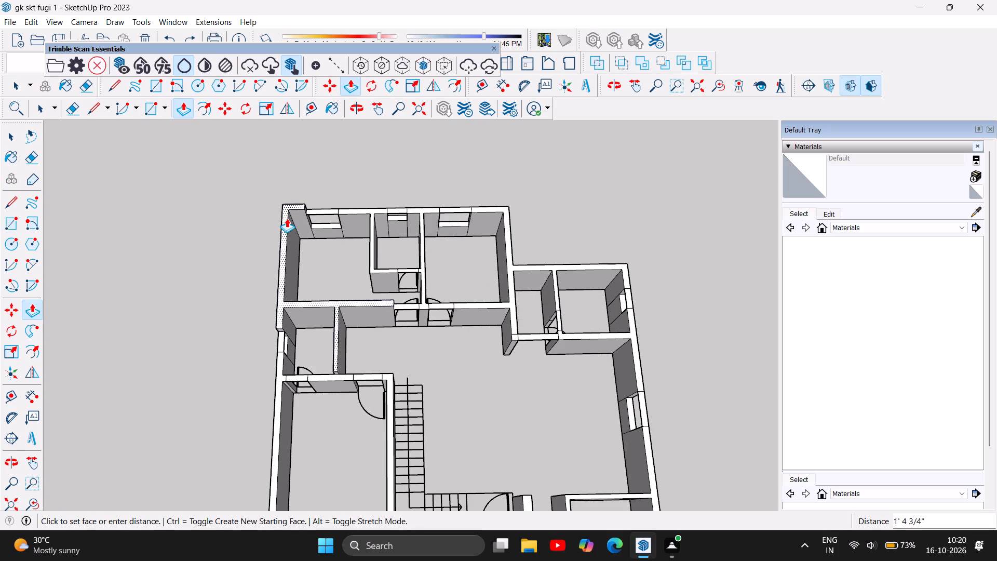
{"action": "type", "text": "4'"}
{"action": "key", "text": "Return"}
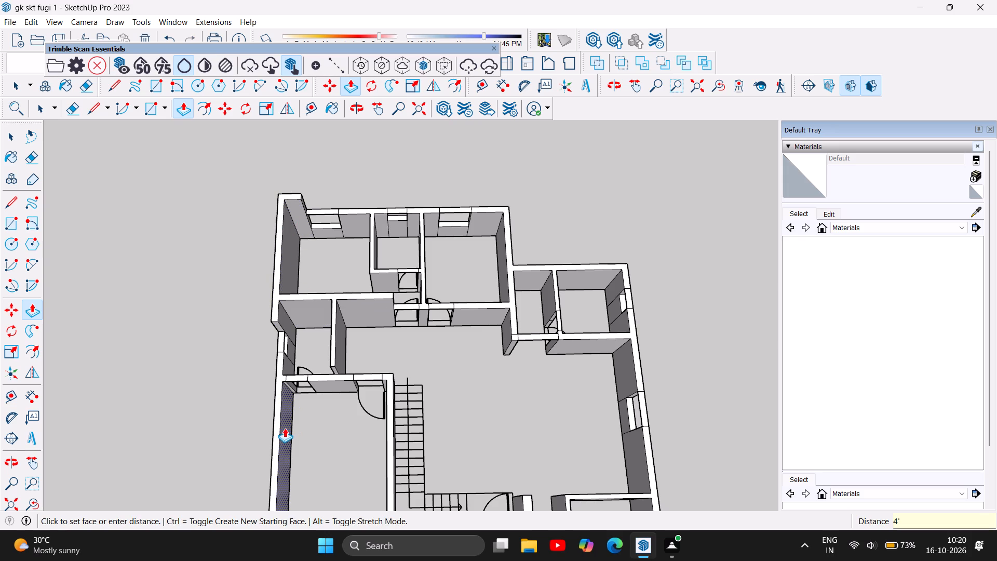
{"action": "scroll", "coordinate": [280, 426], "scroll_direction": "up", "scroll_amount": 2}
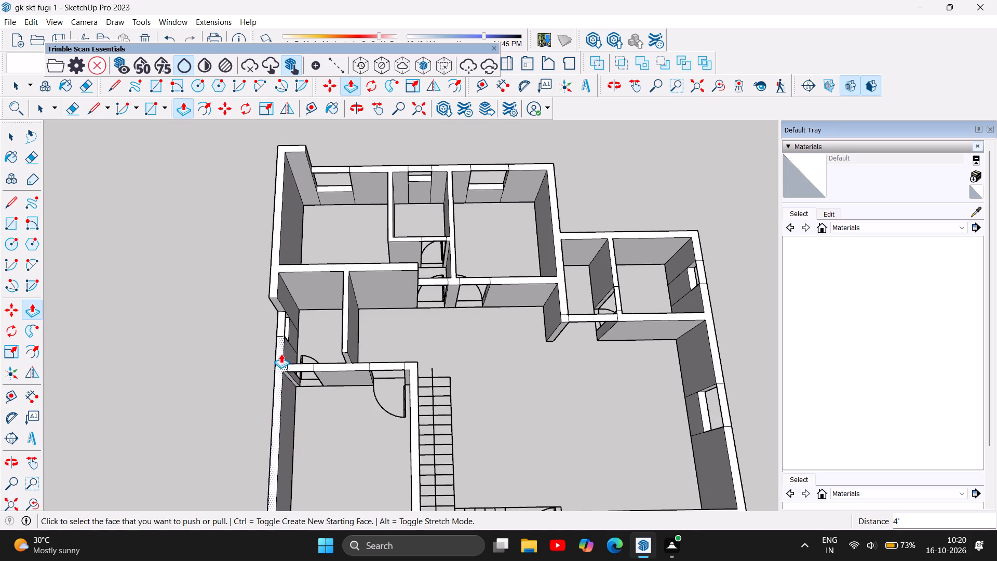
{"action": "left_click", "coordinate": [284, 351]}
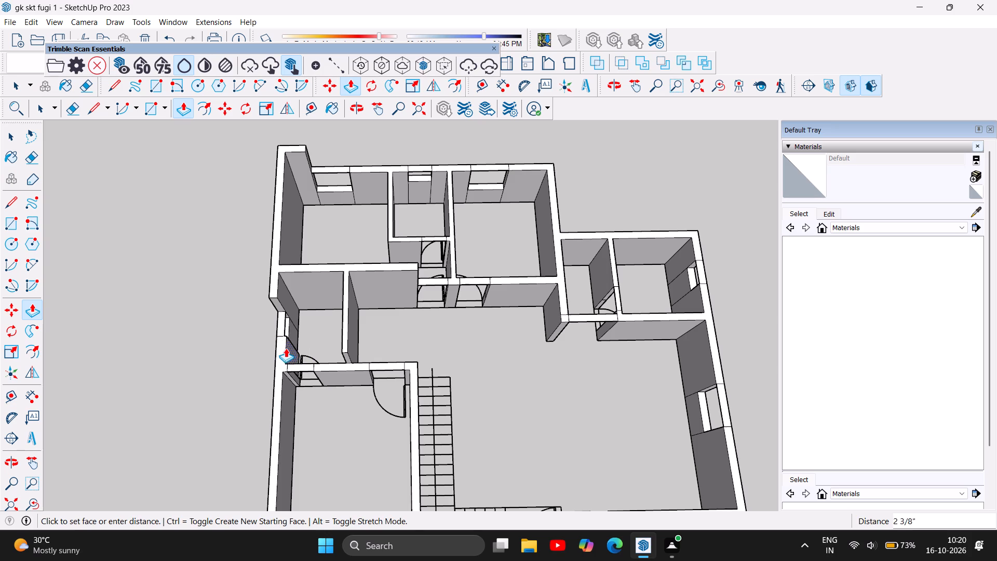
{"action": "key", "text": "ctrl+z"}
Raise the wall-top face around the back corner room, including its cross wall and the small room's partition, by 4' with Push/Pull.
{"action": "scroll", "coordinate": [310, 338], "scroll_direction": "up", "scroll_amount": 2}
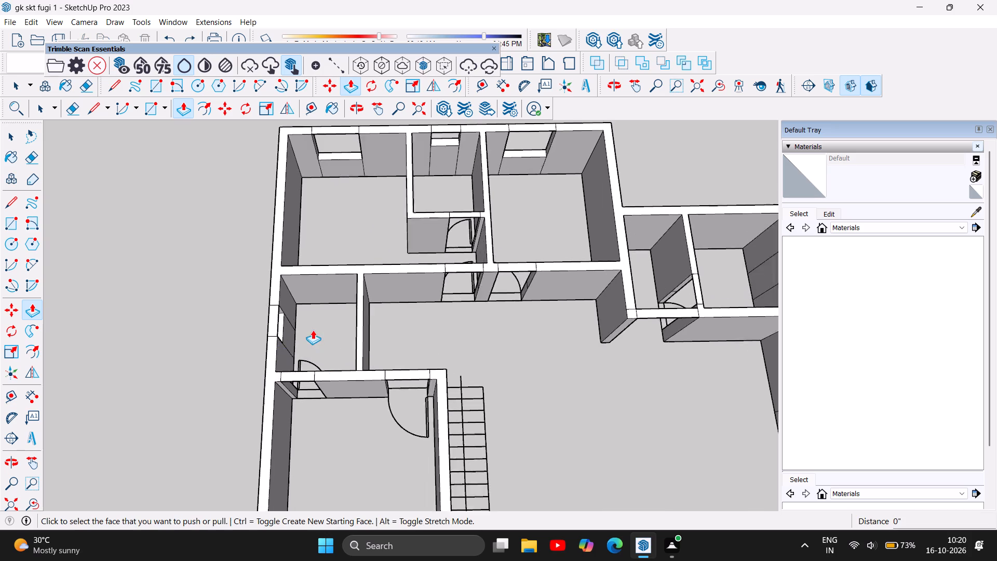
{"action": "scroll", "coordinate": [313, 330], "scroll_direction": "up", "scroll_amount": 10}
{"action": "scroll", "coordinate": [321, 320], "scroll_direction": "down", "scroll_amount": 5}
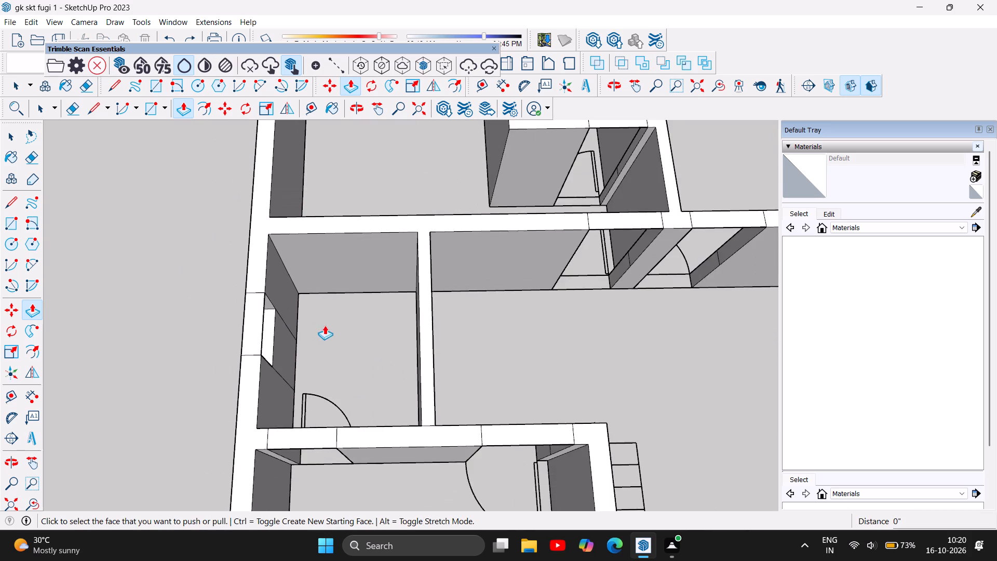
{"action": "scroll", "coordinate": [342, 337], "scroll_direction": "down", "scroll_amount": 4}
{"action": "left_click", "coordinate": [289, 279]}
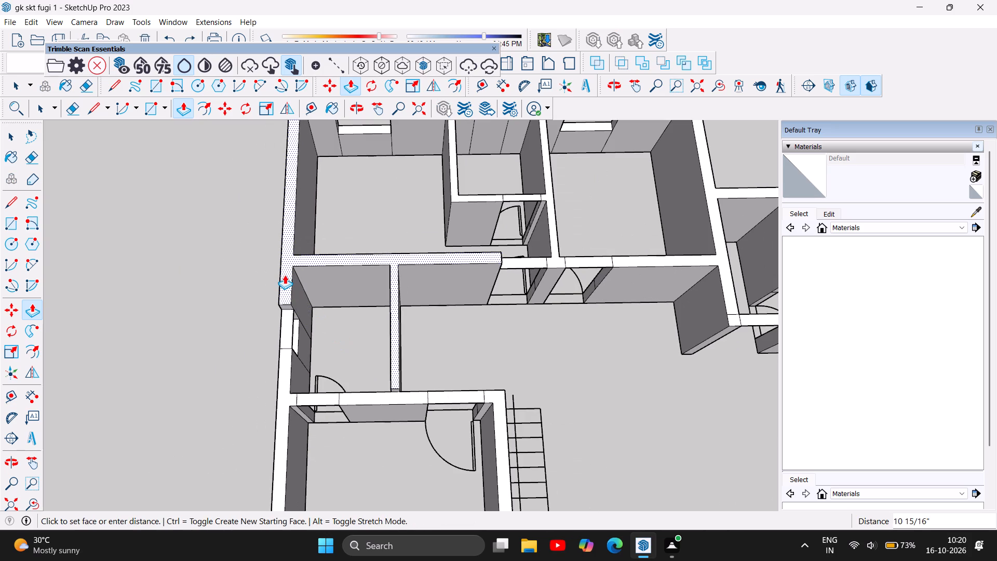
{"action": "type", "text": "4'"}
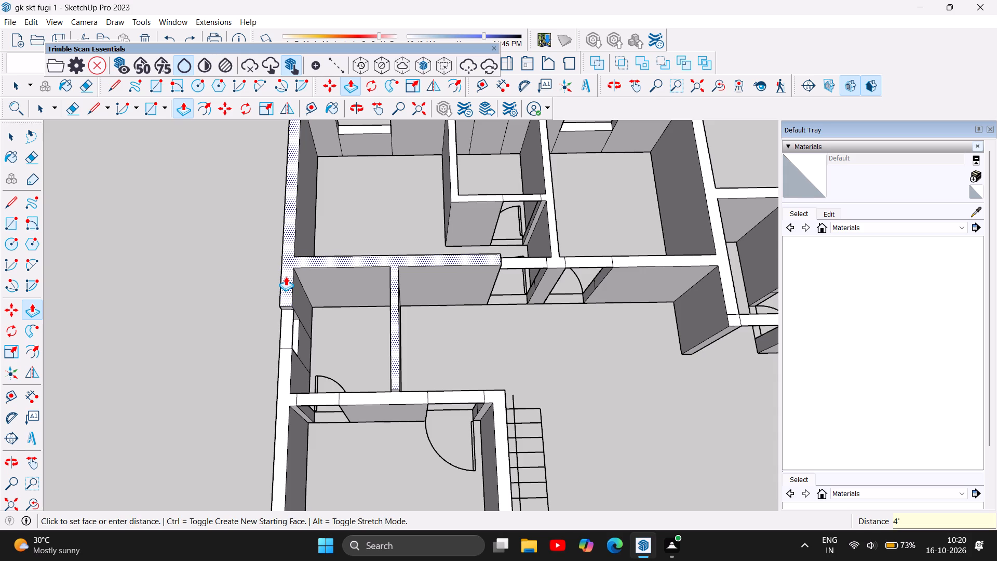
{"action": "key", "text": "Return"}
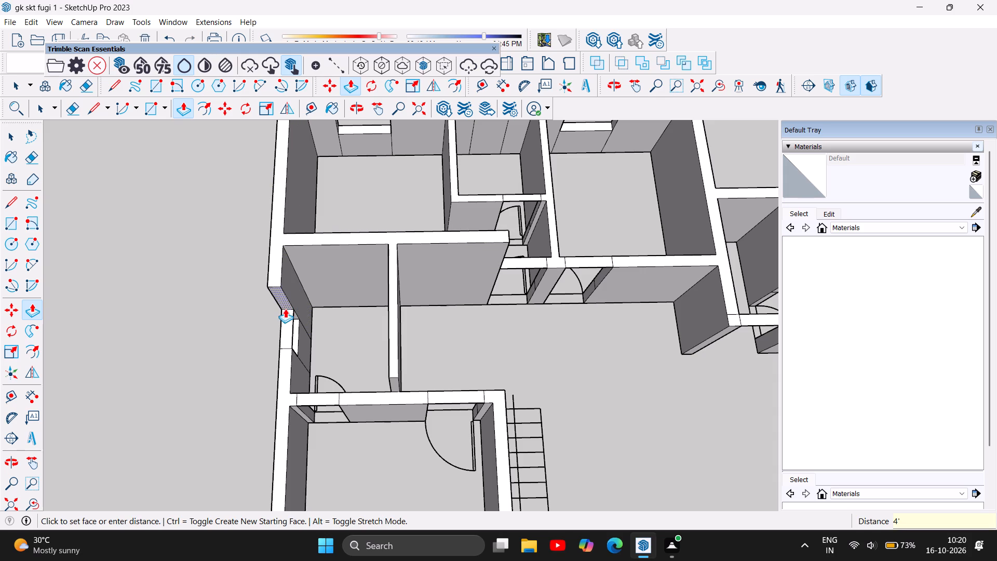
Raise the small room's wall-top segment over its window and the adjoining outer wall top of the staircase-side room by 4' each.
{"action": "left_click", "coordinate": [289, 330]}
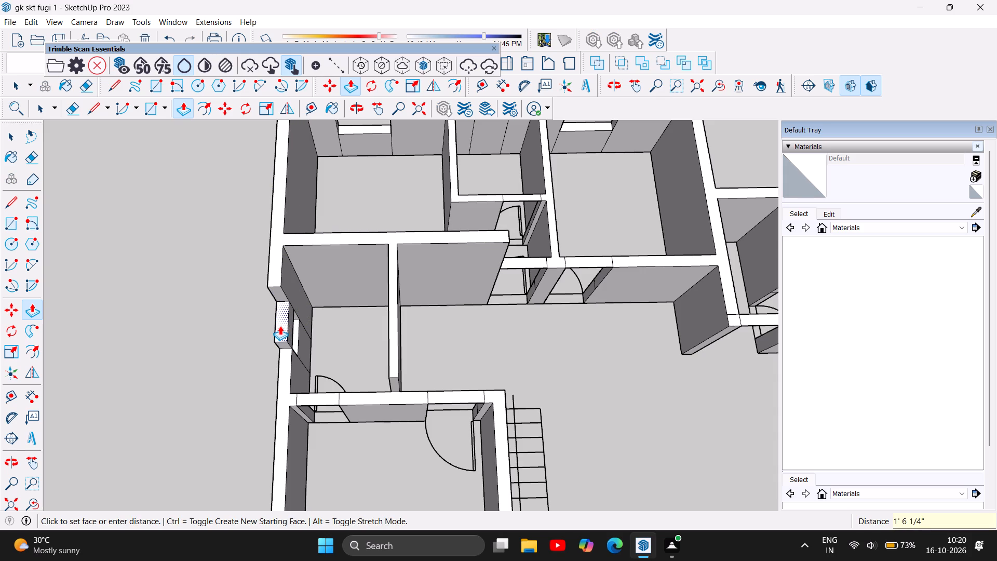
{"action": "type", "text": "4'"}
{"action": "key", "text": "Return"}
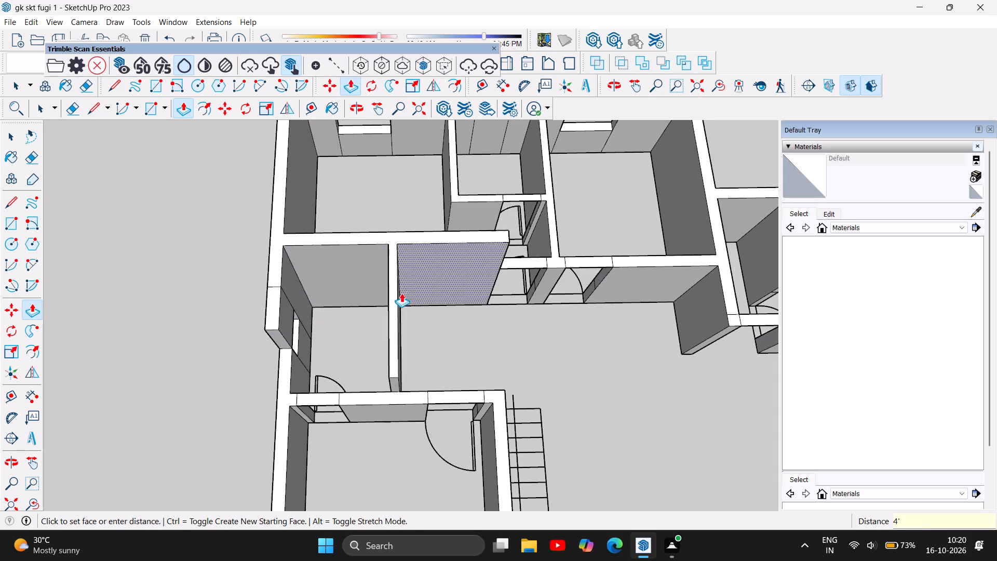
{"action": "scroll", "coordinate": [405, 298], "scroll_direction": "down", "scroll_amount": 4}
{"action": "scroll", "coordinate": [311, 413], "scroll_direction": "up", "scroll_amount": 4}
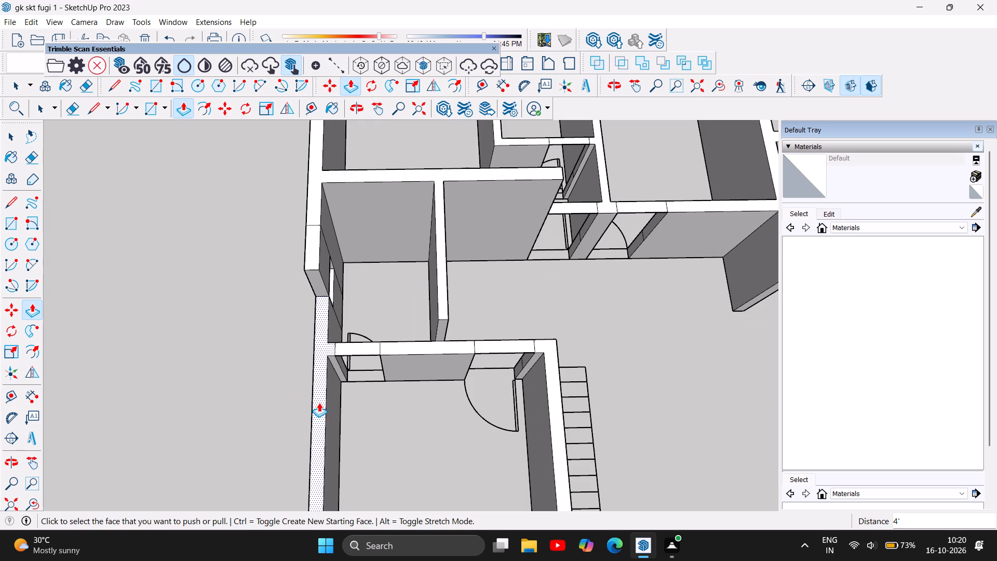
{"action": "left_click", "coordinate": [319, 403]}
{"action": "type", "text": "4'"}
{"action": "key", "text": "Return"}
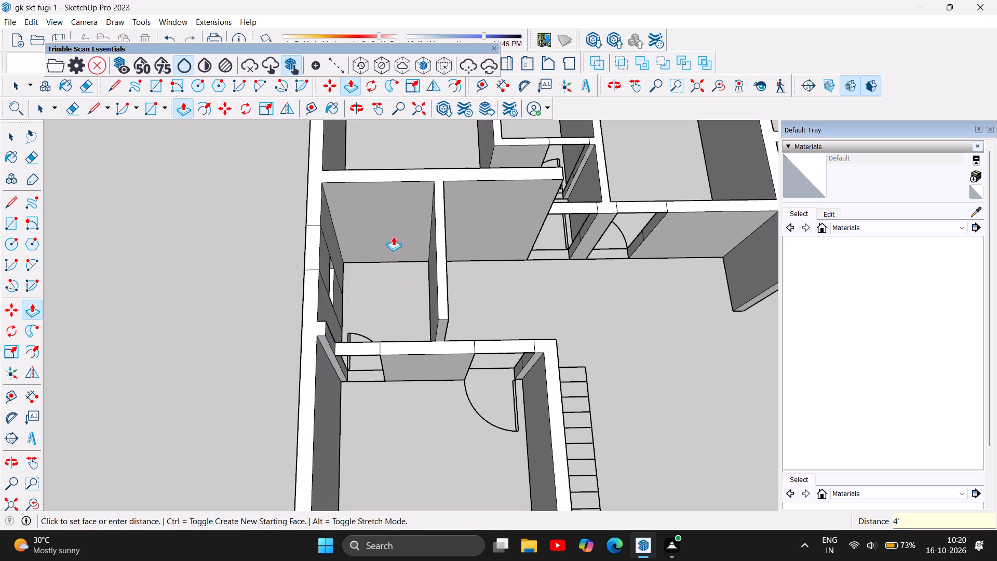
Raise the staircase-side room's stair wall top and the front wall segment over its window by 4' each.
{"action": "scroll", "coordinate": [398, 207], "scroll_direction": "down", "scroll_amount": 7}
{"action": "scroll", "coordinate": [441, 480], "scroll_direction": "up", "scroll_amount": 3}
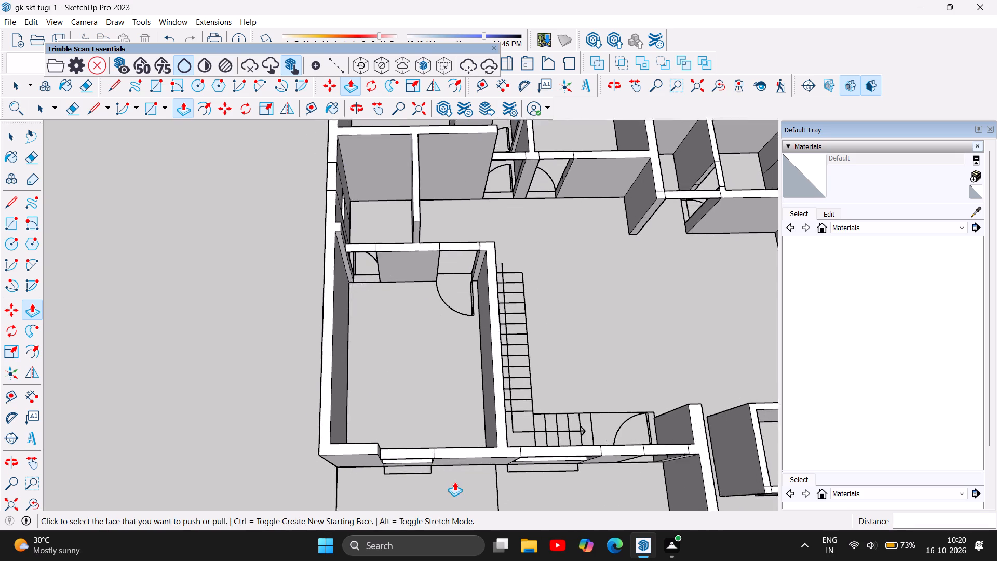
{"action": "scroll", "coordinate": [454, 482], "scroll_direction": "up", "scroll_amount": 1}
{"action": "left_click", "coordinate": [464, 440]}
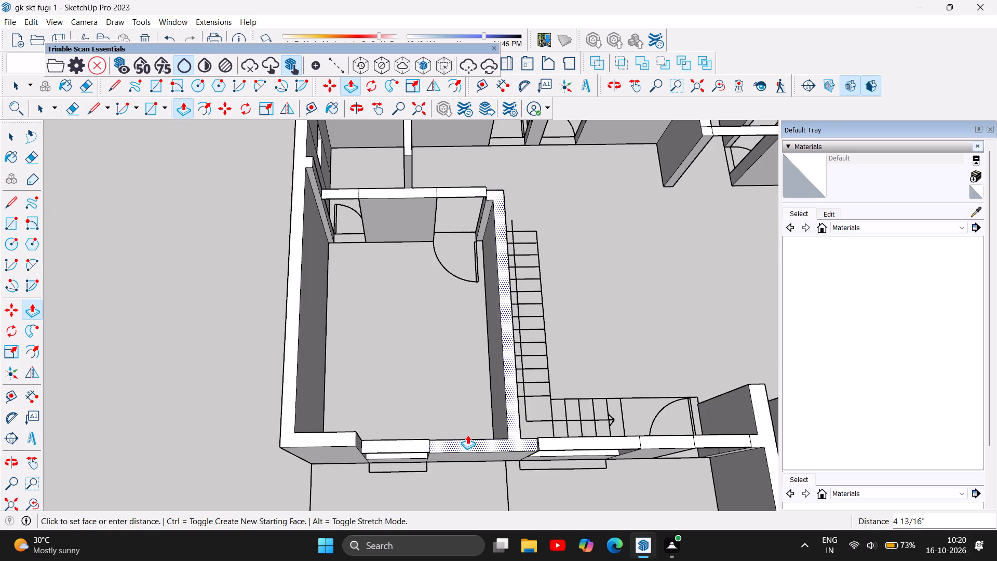
{"action": "type", "text": "4'"}
{"action": "key", "text": "Return"}
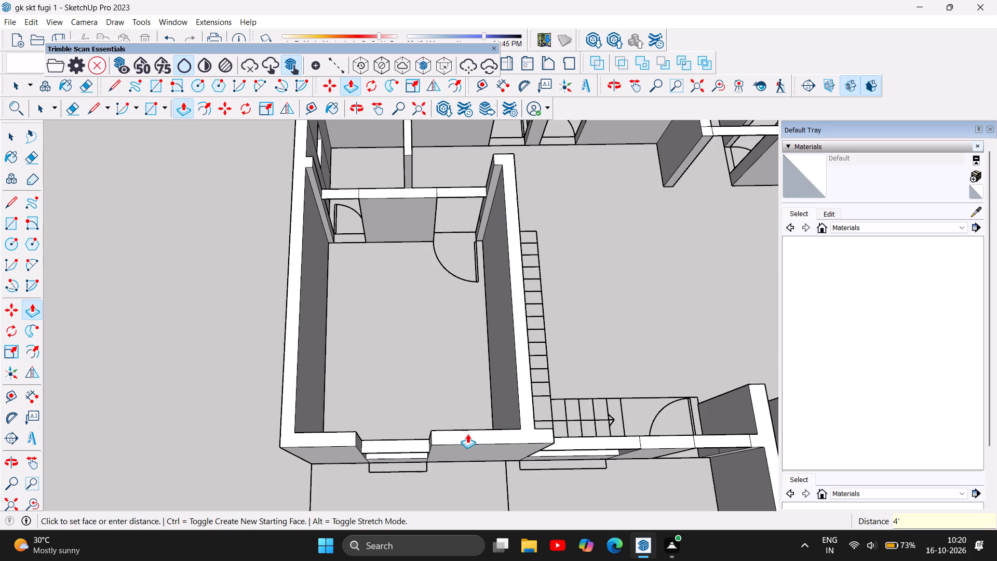
{"action": "left_click", "coordinate": [396, 442]}
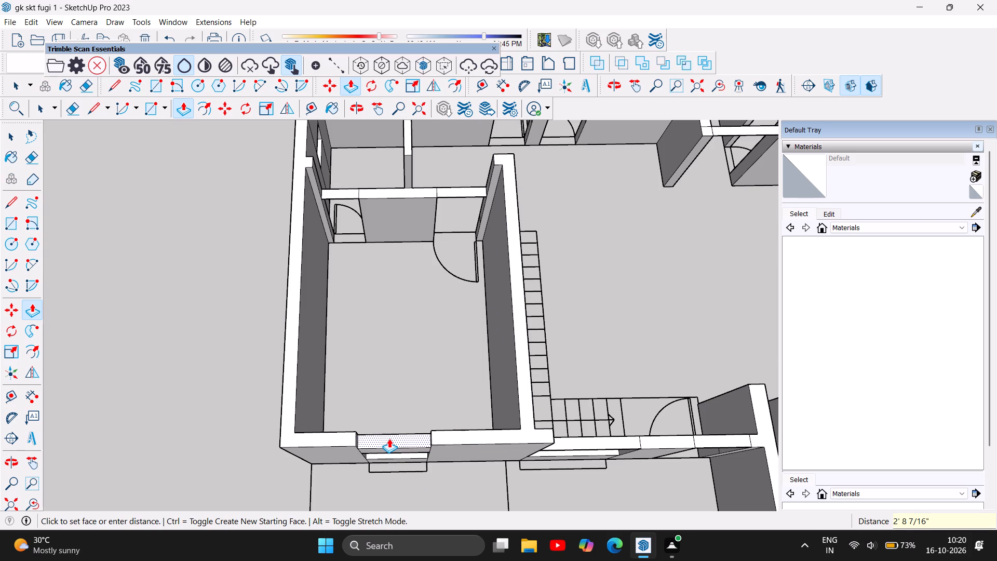
{"action": "type", "text": "4'"}
{"action": "key", "text": "Return"}
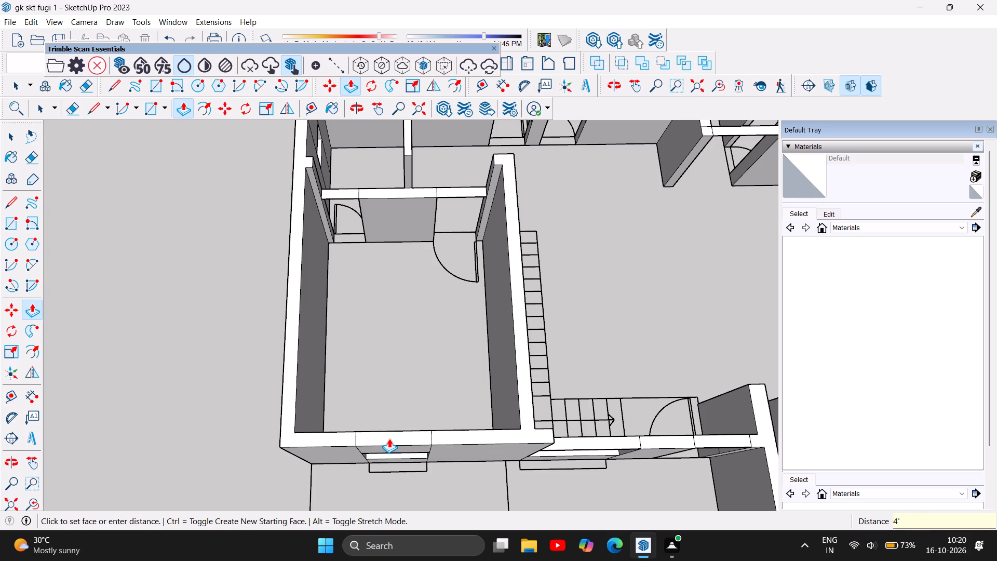
Raise the front wall's three top segments by the staircase by 4' each: over the window, between window and door, and over the door.
{"action": "scroll", "coordinate": [697, 495], "scroll_direction": "up", "scroll_amount": 5}
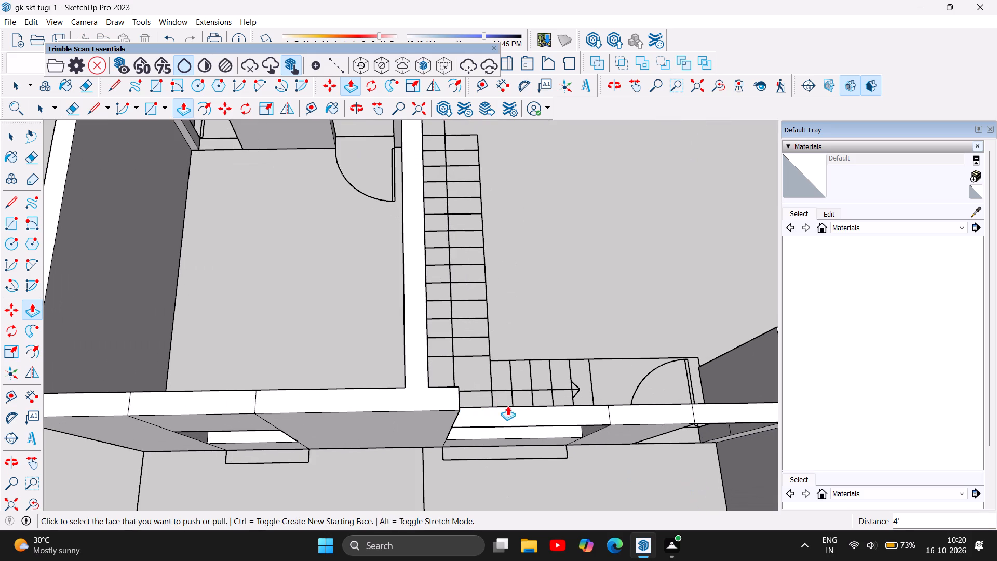
{"action": "left_click", "coordinate": [512, 408]}
{"action": "type", "text": "4'"}
{"action": "key", "text": "Return"}
{"action": "scroll", "coordinate": [176, 292], "scroll_direction": "down", "scroll_amount": 3}
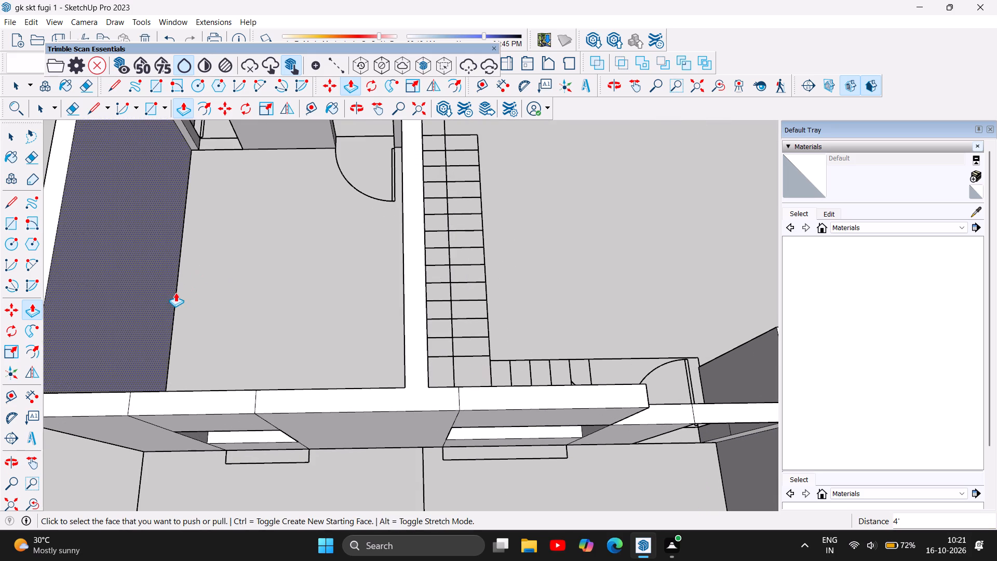
{"action": "scroll", "coordinate": [176, 292], "scroll_direction": "down", "scroll_amount": 6}
{"action": "scroll", "coordinate": [535, 309], "scroll_direction": "up", "scroll_amount": 4}
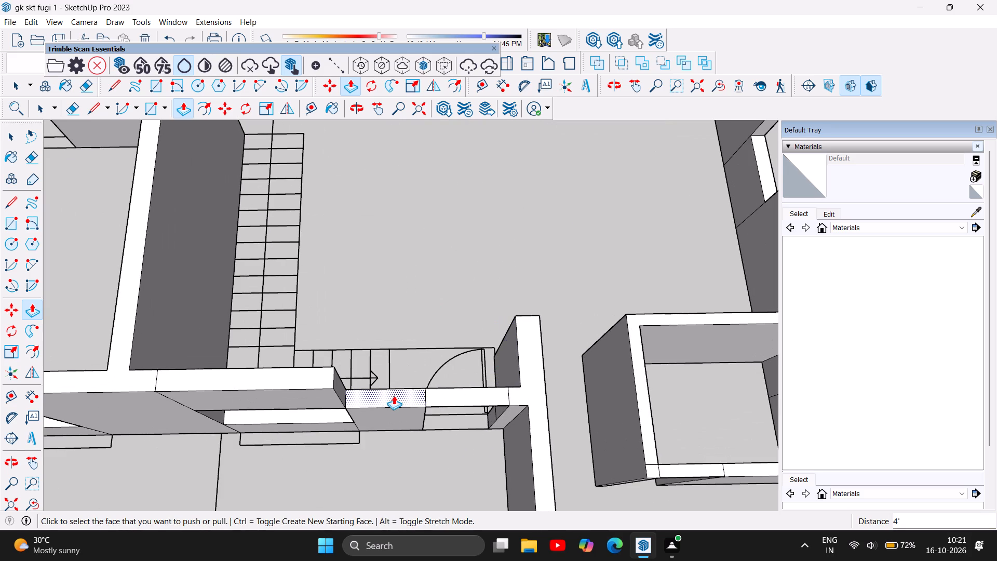
{"action": "left_click", "coordinate": [396, 392]}
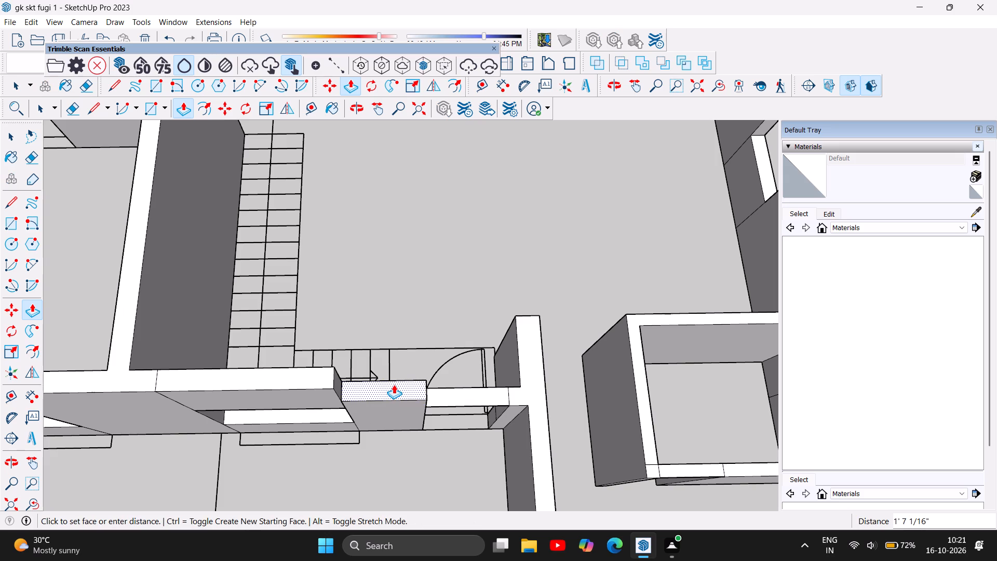
{"action": "type", "text": "4'"}
{"action": "key", "text": "Return"}
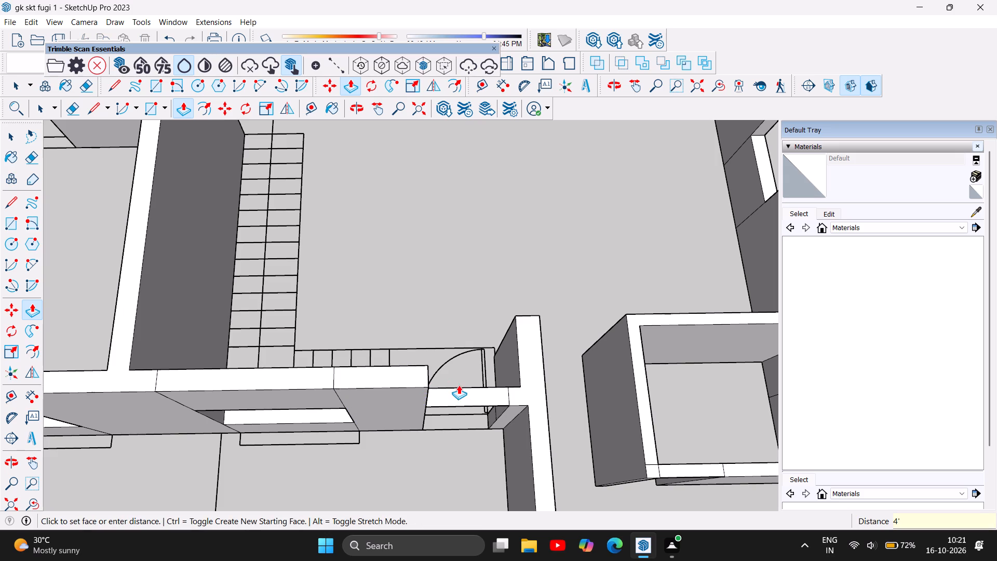
{"action": "left_click", "coordinate": [464, 388]}
{"action": "type", "text": "4'"}
{"action": "key", "text": "Return"}
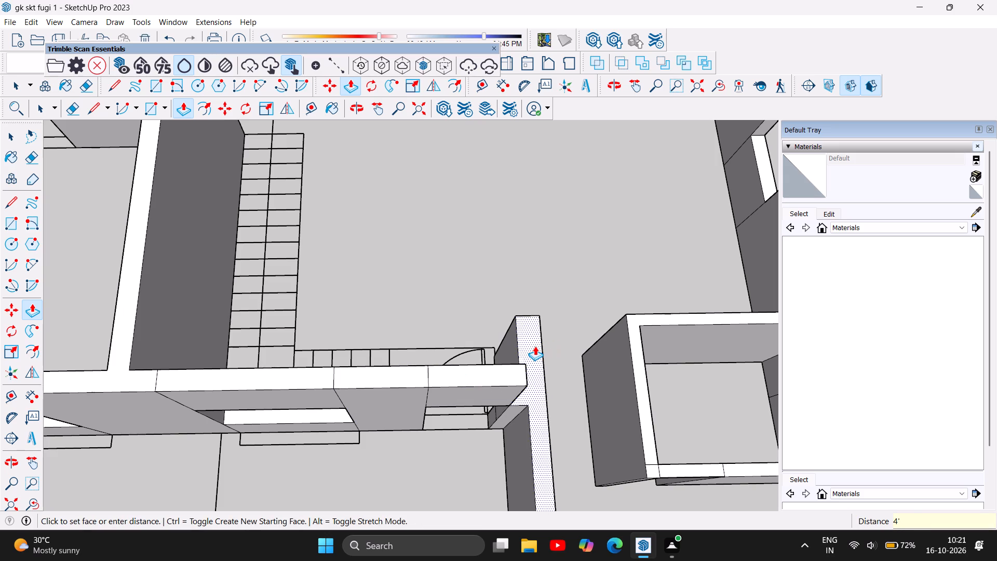
Raise the projecting room's long wall top, next to the entrance steps, by 4'.
{"action": "left_click", "coordinate": [535, 346]}
{"action": "type", "text": "4'"}
{"action": "key", "text": "Return"}
Raise the projecting room's front wall segment over the window and the wall top wrapping its far front corner by 4' each.
{"action": "scroll", "coordinate": [385, 334], "scroll_direction": "down", "scroll_amount": 5}
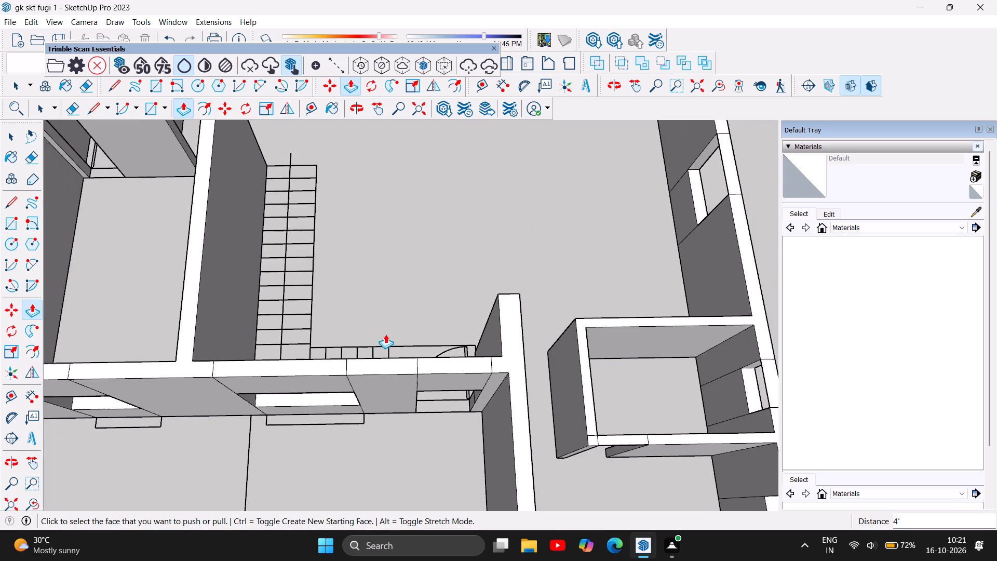
{"action": "scroll", "coordinate": [392, 332], "scroll_direction": "down", "scroll_amount": 5}
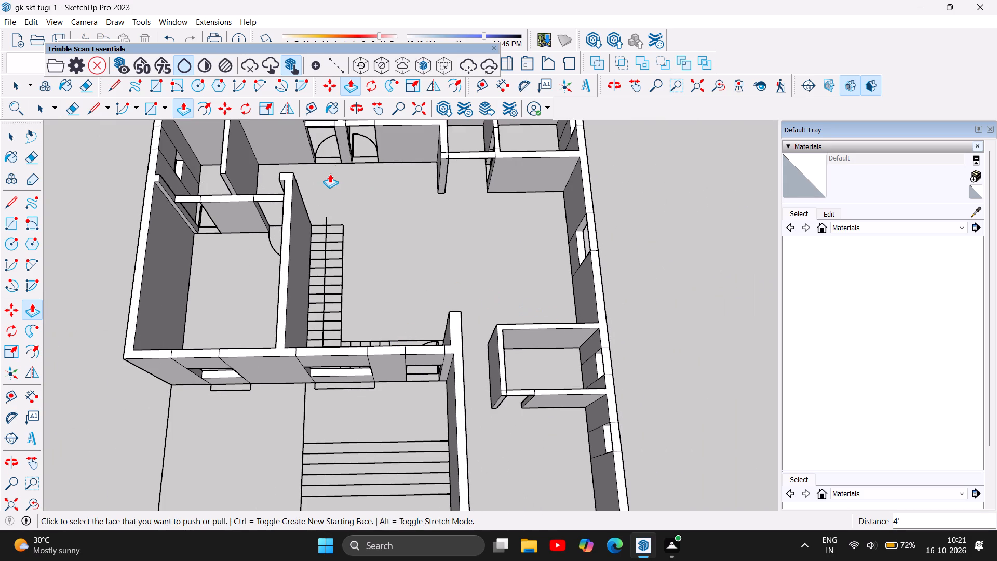
{"action": "scroll", "coordinate": [330, 173], "scroll_direction": "down", "scroll_amount": 3}
{"action": "scroll", "coordinate": [546, 443], "scroll_direction": "up", "scroll_amount": 5}
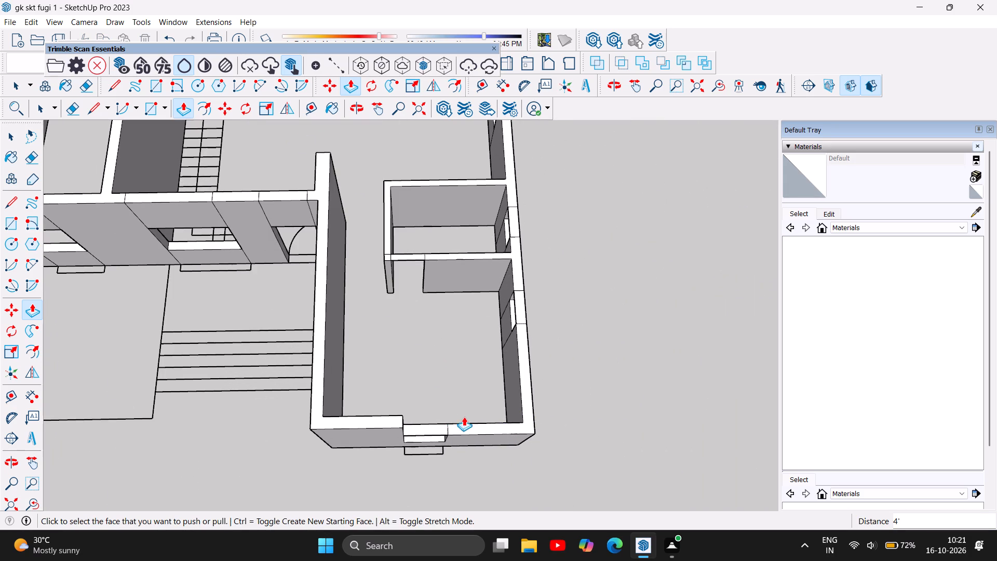
{"action": "left_click", "coordinate": [436, 423]}
{"action": "scroll", "coordinate": [438, 423], "scroll_direction": "up", "scroll_amount": 5}
{"action": "left_click", "coordinate": [423, 432]}
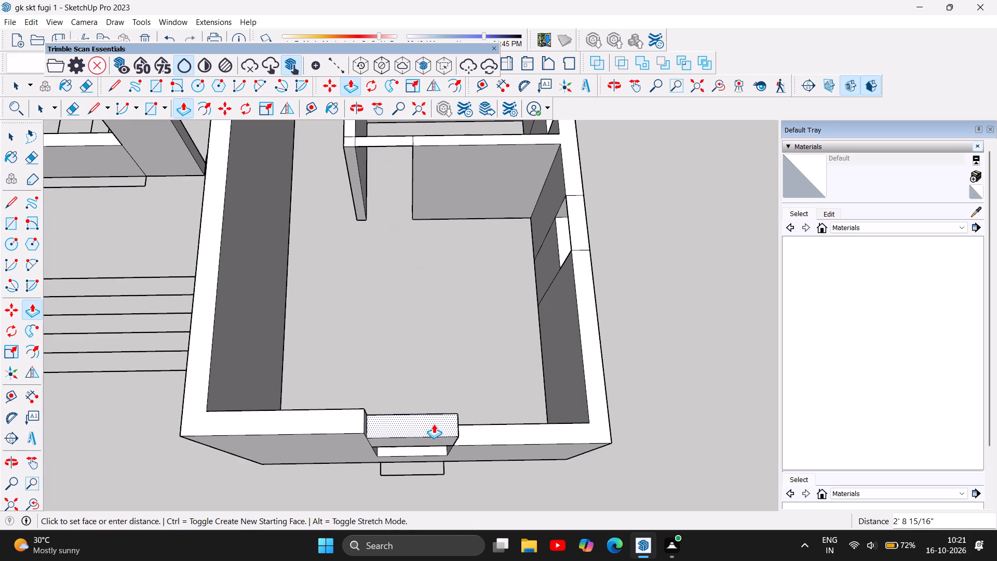
{"action": "type", "text": "4'"}
{"action": "key", "text": "Return"}
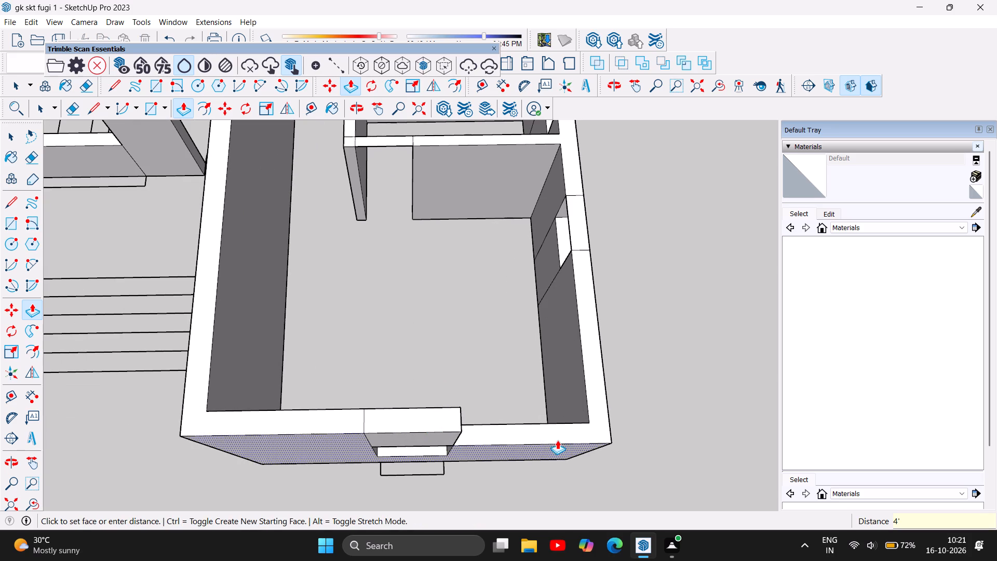
{"action": "left_click", "coordinate": [545, 430]}
{"action": "key", "text": "4"}
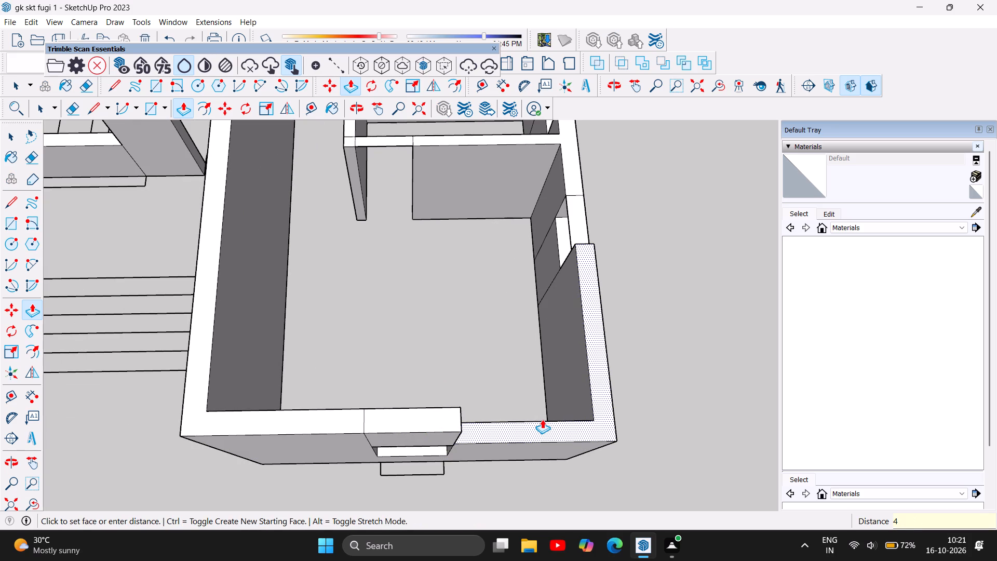
{"action": "key", "text": "apostrophe"}
{"action": "key", "text": "Return"}
Raise the wall-top segment over the projecting room's side window by 4'.
{"action": "scroll", "coordinate": [508, 447], "scroll_direction": "down", "scroll_amount": 5}
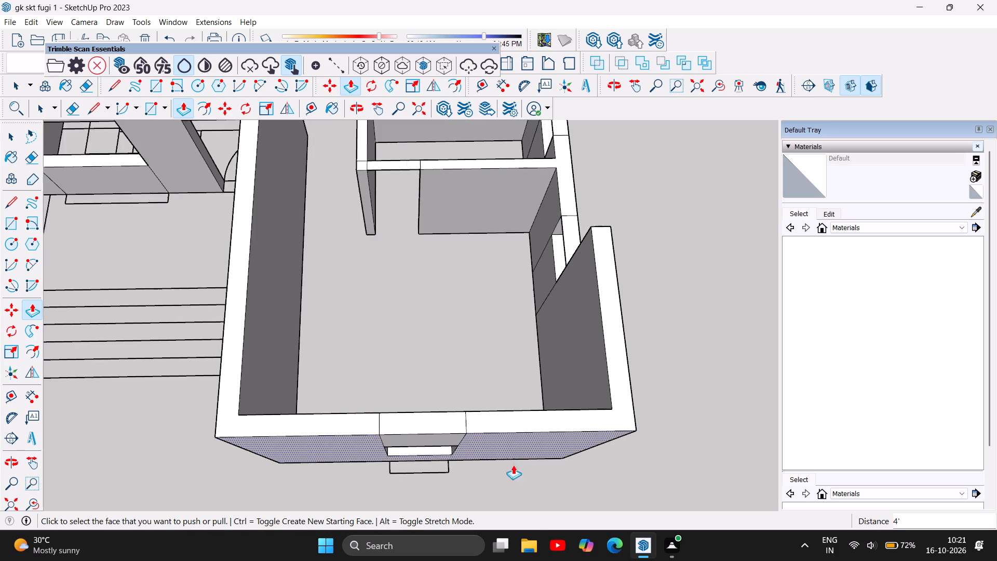
{"action": "scroll", "coordinate": [574, 234], "scroll_direction": "up", "scroll_amount": 4}
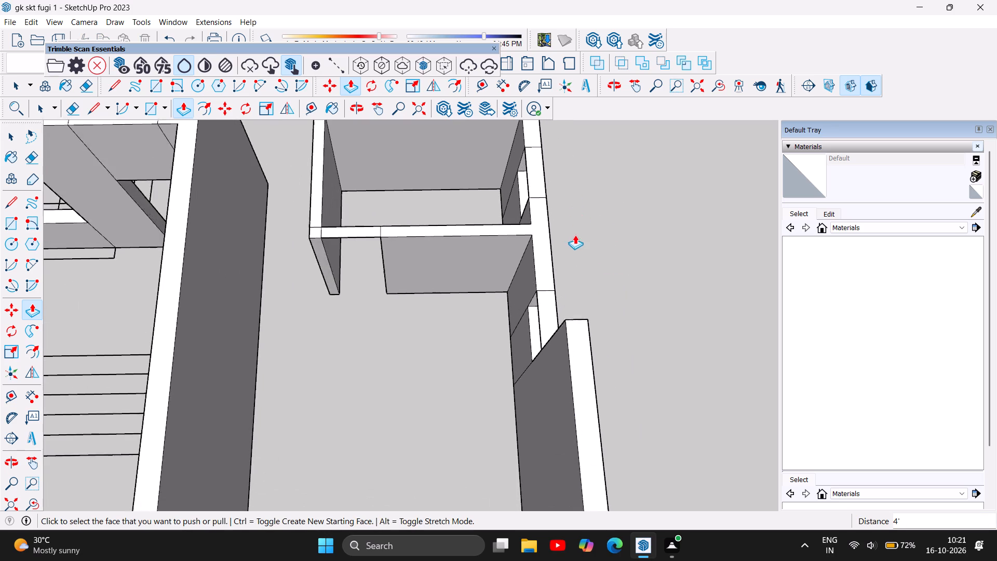
{"action": "scroll", "coordinate": [603, 311], "scroll_direction": "up", "scroll_amount": 4}
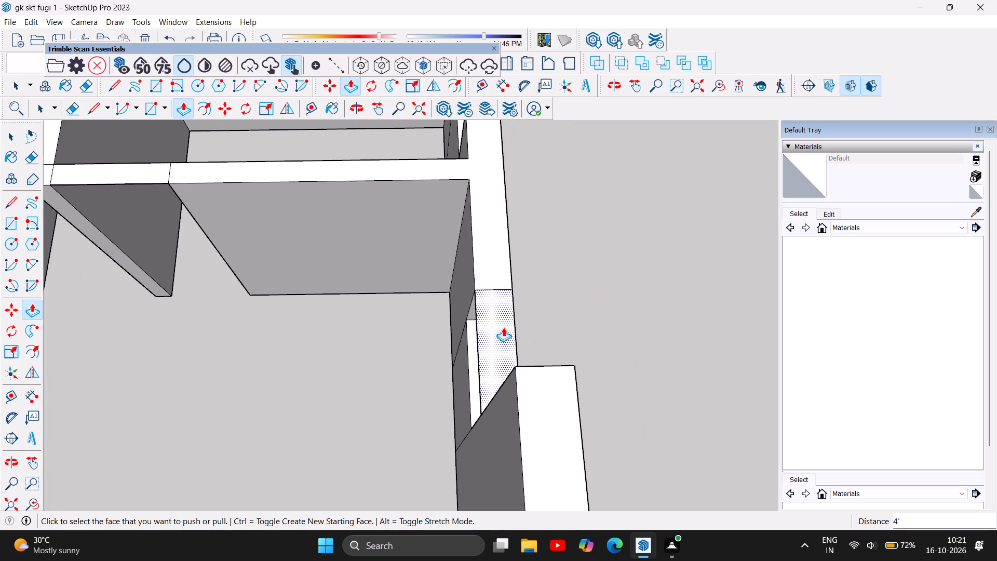
{"action": "left_click", "coordinate": [503, 327]}
{"action": "type", "text": "4'"}
{"action": "key", "text": "Return"}
Raise the outer wall top between the two side windows, together with the adjoining cross wall, by 4'.
{"action": "scroll", "coordinate": [588, 403], "scroll_direction": "down", "scroll_amount": 5}
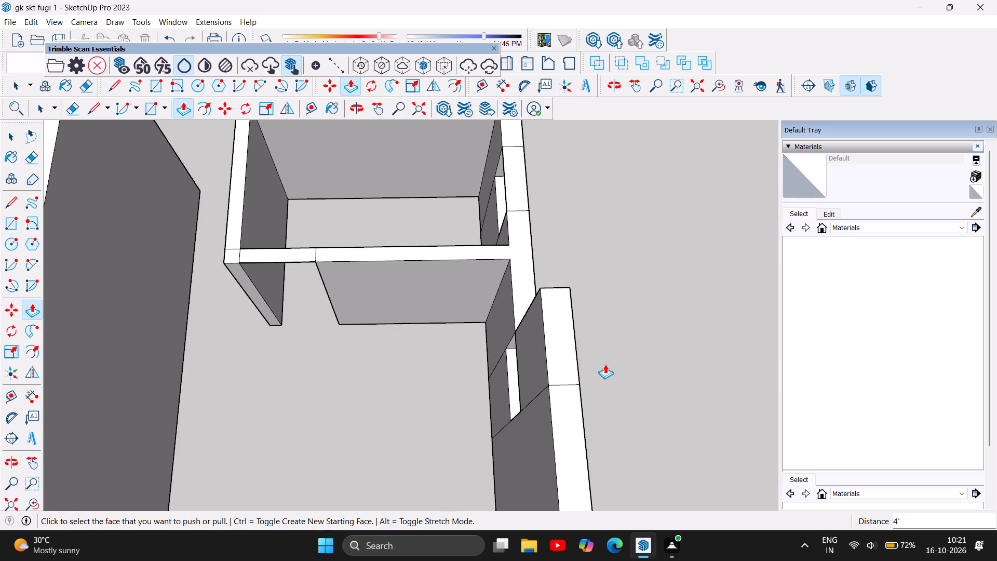
{"action": "scroll", "coordinate": [611, 352], "scroll_direction": "down", "scroll_amount": 4}
{"action": "scroll", "coordinate": [631, 209], "scroll_direction": "up", "scroll_amount": 2}
{"action": "left_click", "coordinate": [522, 300]}
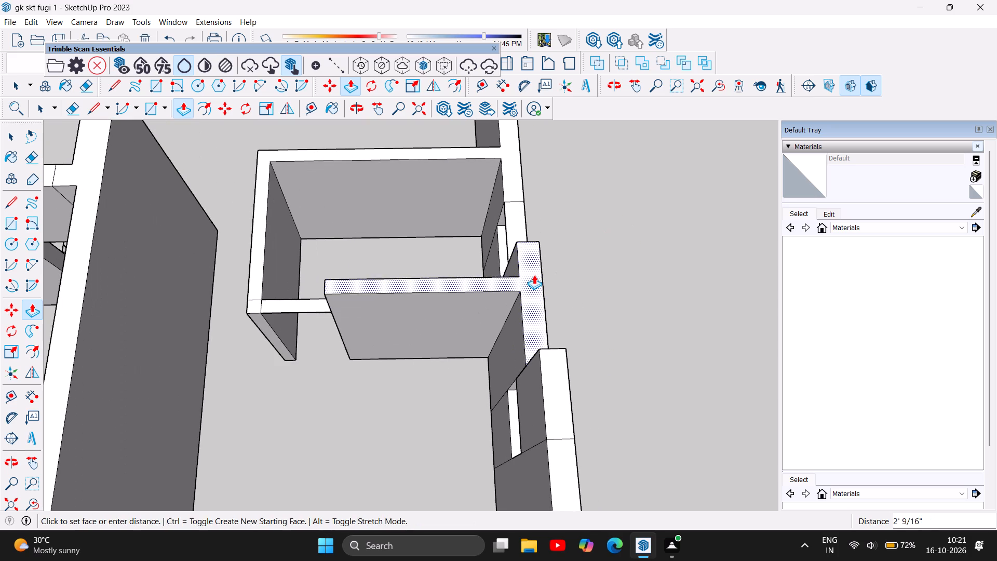
{"action": "type", "text": "4'"}
{"action": "key", "text": "Return"}
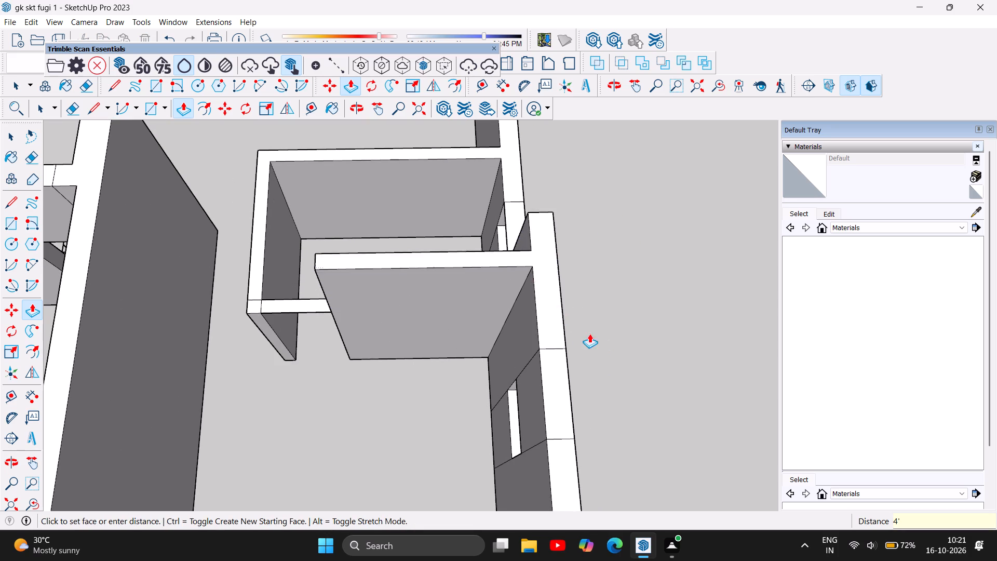
Raise the wall top around the small inner room, with the adjoining stretch of outer wall, by 4'.
{"action": "scroll", "coordinate": [603, 357], "scroll_direction": "down", "scroll_amount": 5}
{"action": "left_click", "coordinate": [546, 224]}
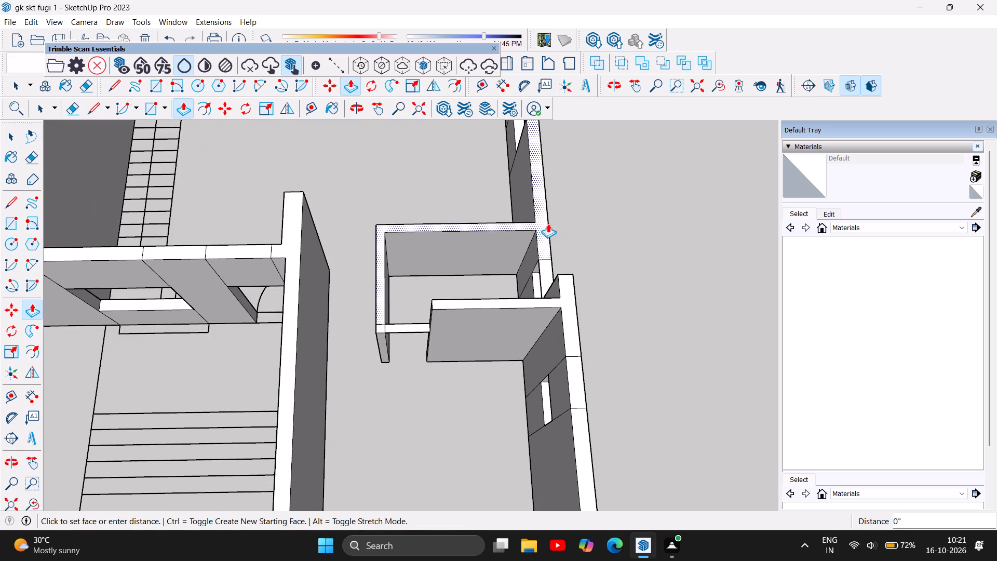
{"action": "key", "text": "4"}
{"action": "key", "text": "apostrophe"}
{"action": "key", "text": "Return"}
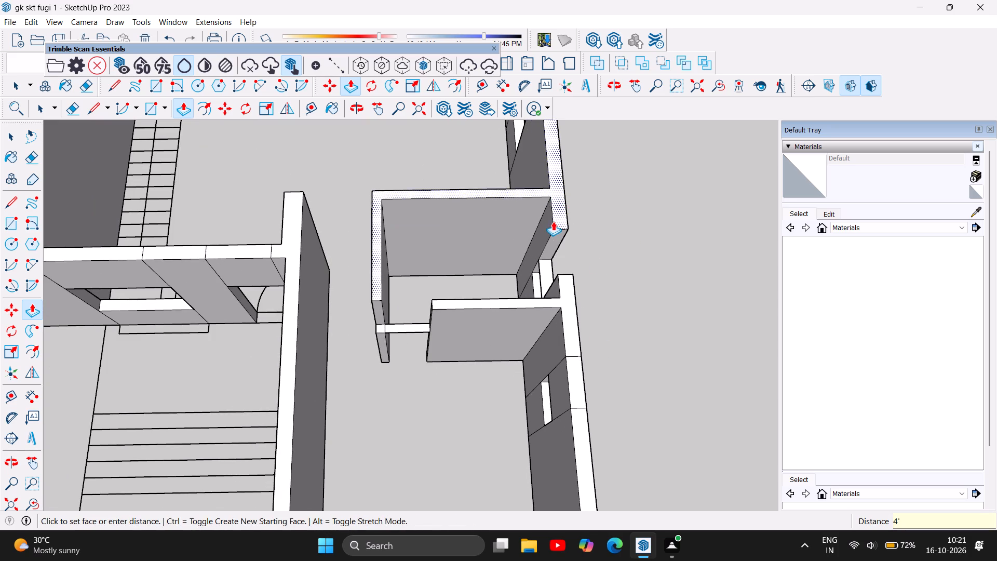
Raise the low wall-top segment over the small inner room's side window by 4'.
{"action": "left_click", "coordinate": [545, 265]}
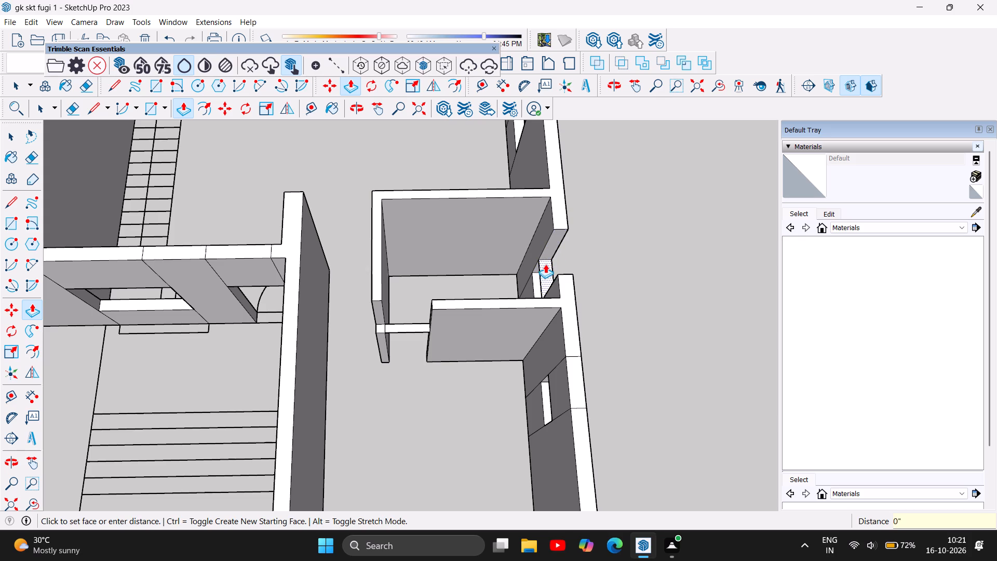
{"action": "type", "text": "4'"}
{"action": "key", "text": "Return"}
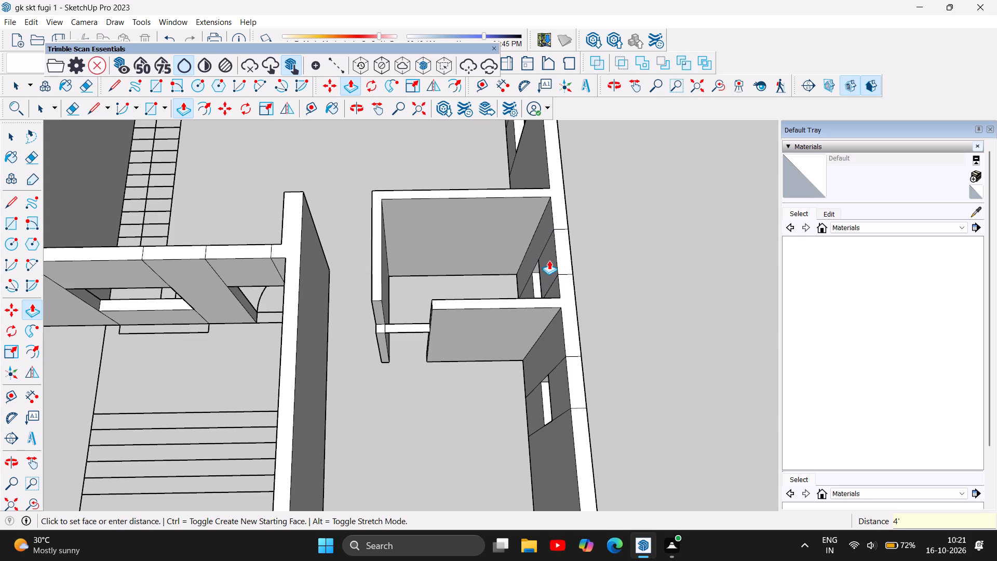
Raise the wall top over the small inner room's door opening and the short wall end beside it by 4' each.
{"action": "scroll", "coordinate": [401, 320], "scroll_direction": "up", "scroll_amount": 3}
{"action": "left_click", "coordinate": [410, 326]}
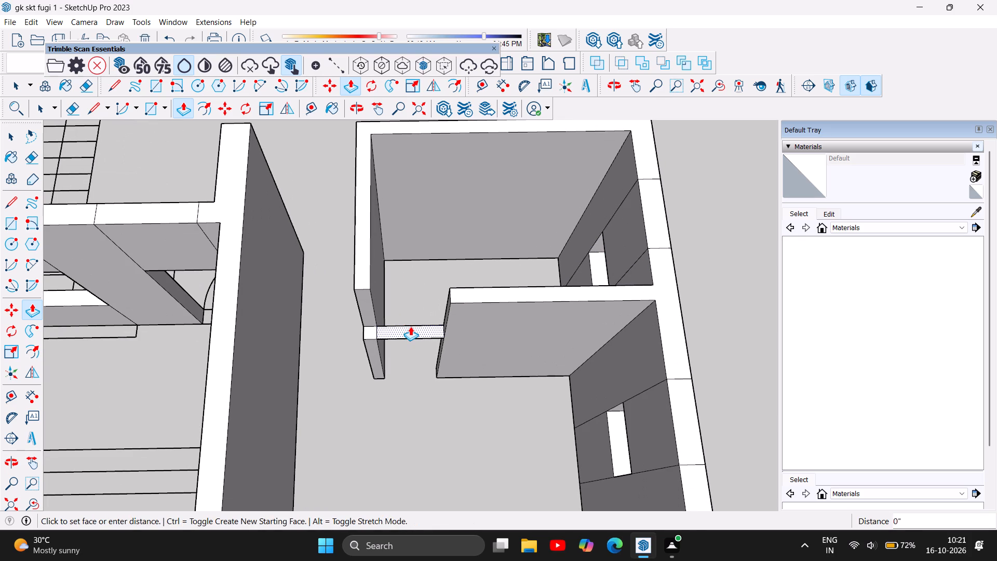
{"action": "type", "text": "4'"}
{"action": "key", "text": "Return"}
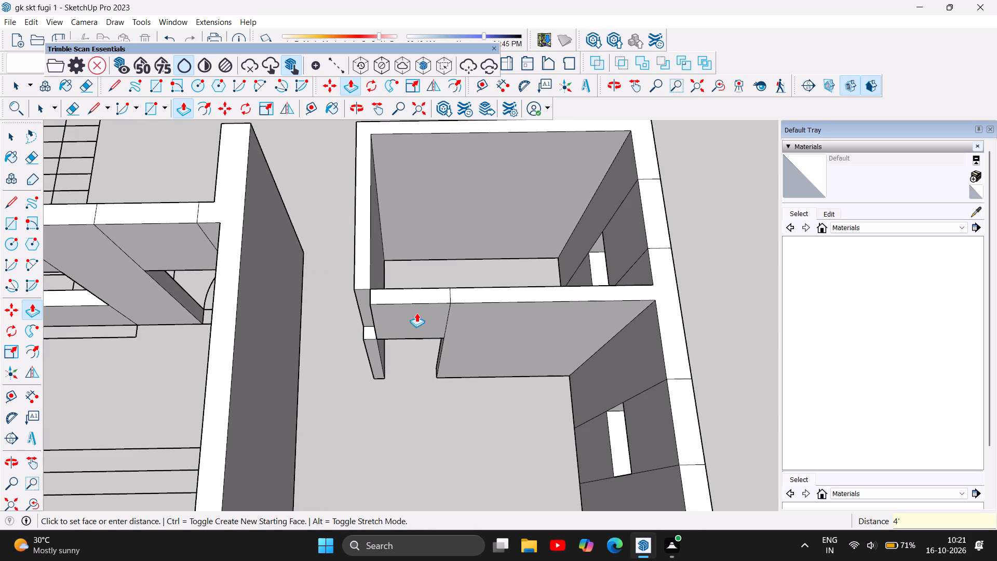
{"action": "scroll", "coordinate": [371, 318], "scroll_direction": "up", "scroll_amount": 2}
{"action": "left_click", "coordinate": [372, 330]}
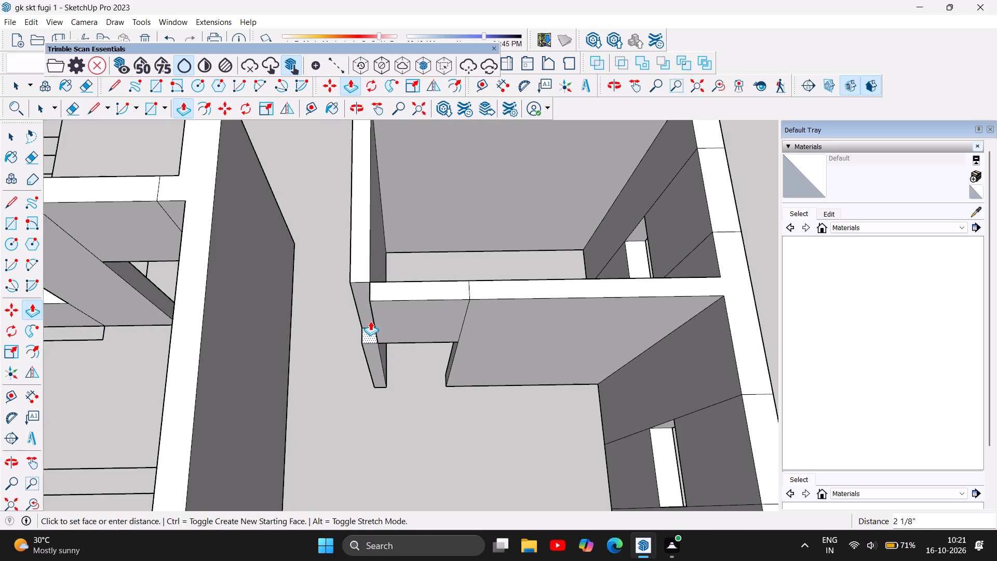
{"action": "key", "text": "4"}
{"action": "key", "text": "apostrophe"}
{"action": "key", "text": "Return"}
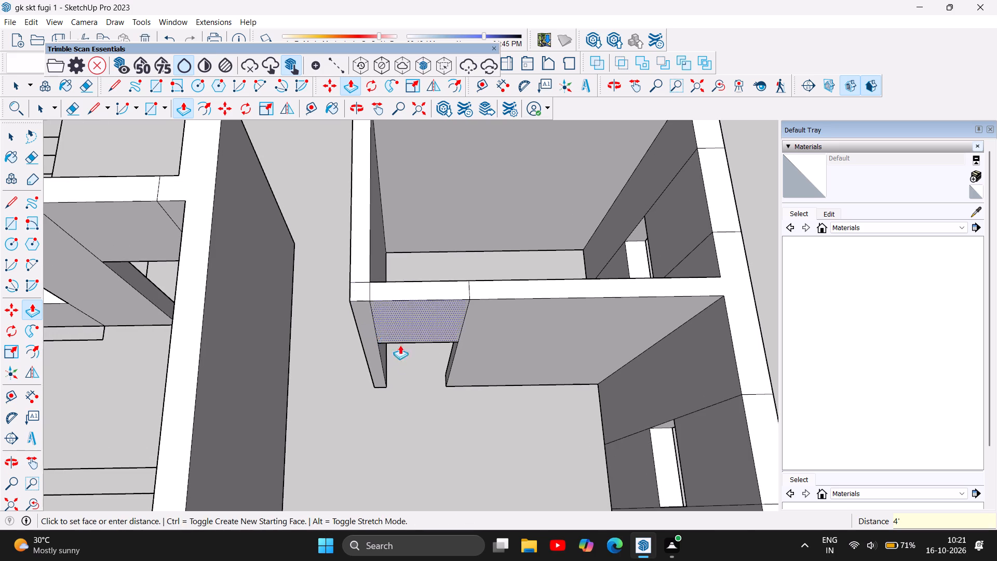
Raise the outer wall top over the main hall's side window and the adjoining outer wall with its cross wall by 4' each.
{"action": "scroll", "coordinate": [422, 382], "scroll_direction": "down", "scroll_amount": 19}
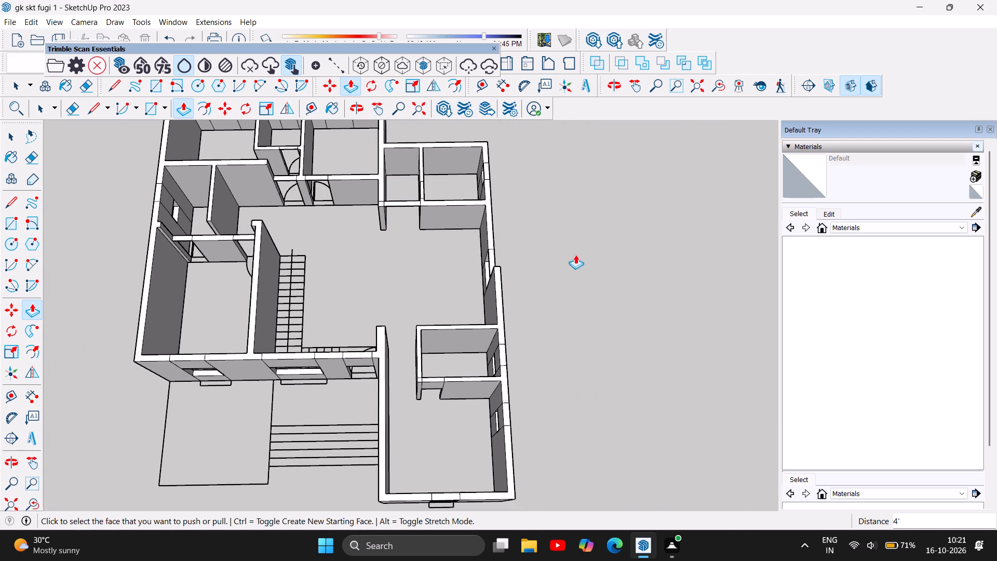
{"action": "scroll", "coordinate": [531, 172], "scroll_direction": "up", "scroll_amount": 4}
{"action": "scroll", "coordinate": [497, 230], "scroll_direction": "up", "scroll_amount": 4}
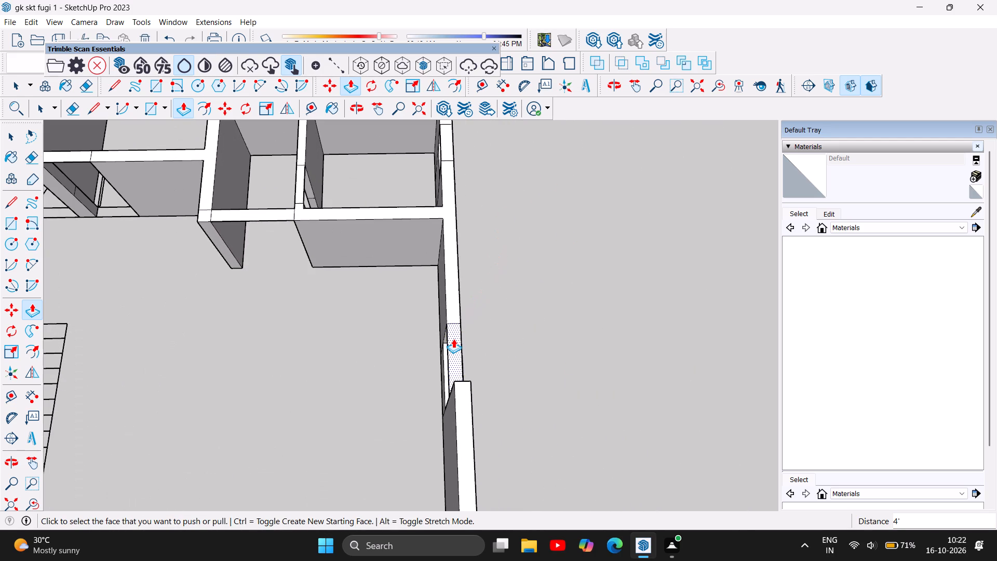
{"action": "left_click", "coordinate": [453, 339]}
{"action": "type", "text": "4'"}
{"action": "key", "text": "Return"}
{"action": "left_click", "coordinate": [454, 243]}
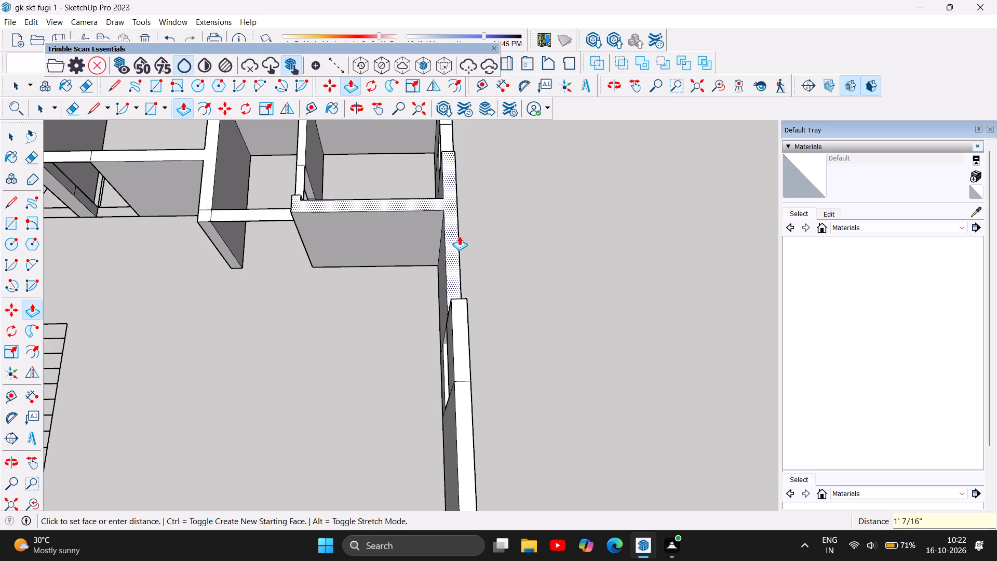
{"action": "type", "text": "4'"}
{"action": "key", "text": "Return"}
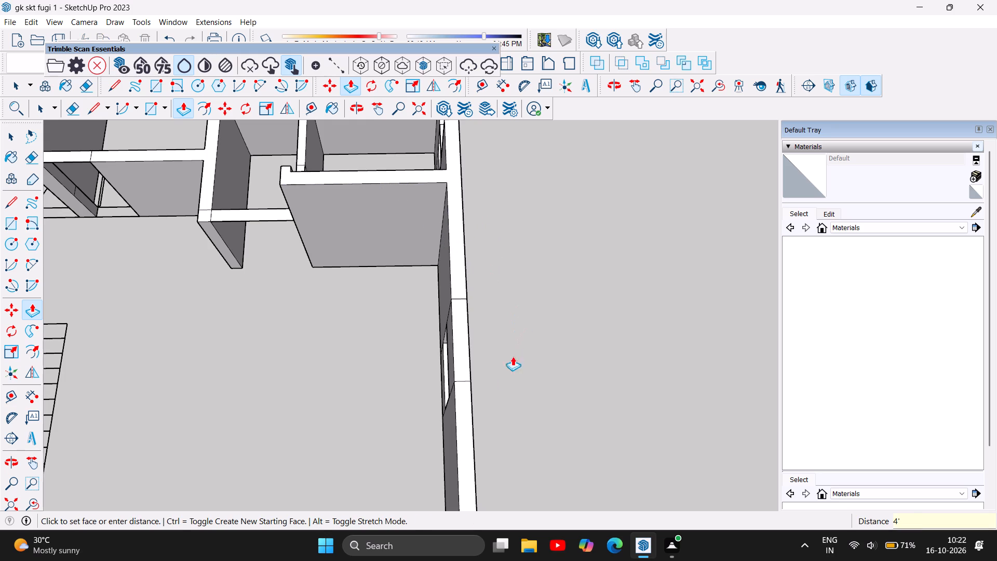
Raise the outer wall-top segment over the side window of the small corner room beyond the cross wall by 4'.
{"action": "scroll", "coordinate": [510, 366], "scroll_direction": "down", "scroll_amount": 13}
{"action": "scroll", "coordinate": [501, 219], "scroll_direction": "up", "scroll_amount": 5}
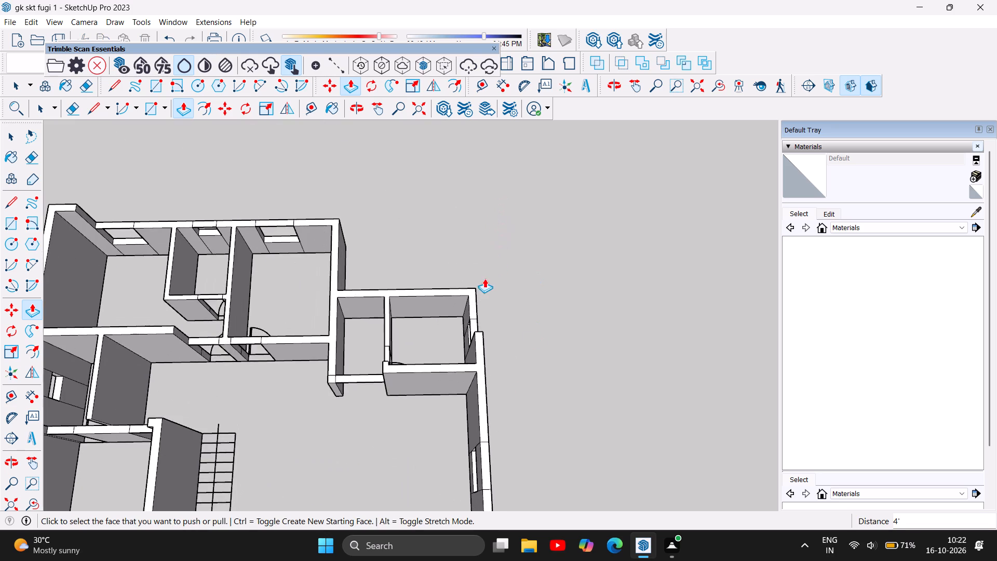
{"action": "scroll", "coordinate": [484, 279], "scroll_direction": "up", "scroll_amount": 2}
{"action": "left_click", "coordinate": [467, 351]}
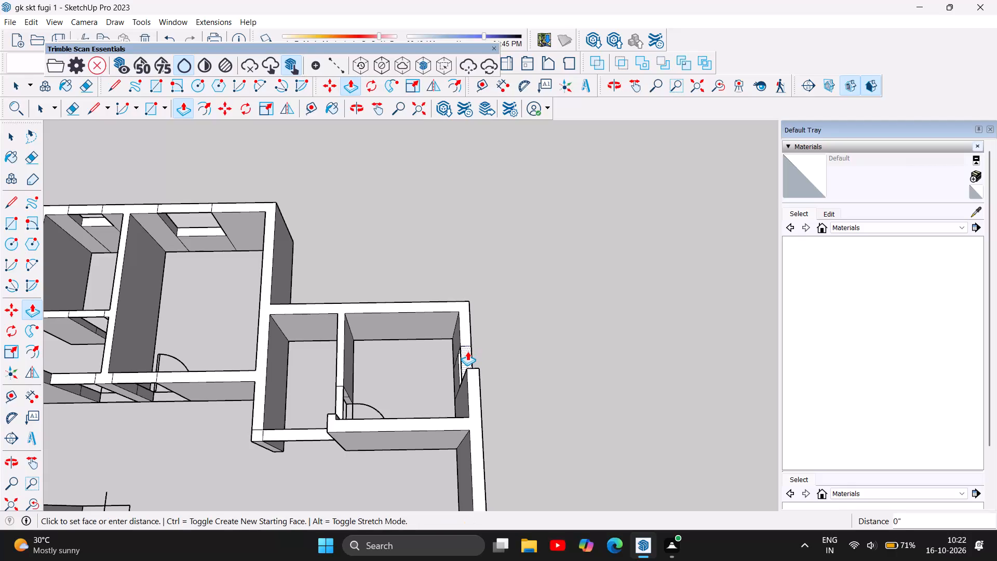
{"action": "key", "text": "4"}
{"action": "key", "text": "apostrophe"}
{"action": "key", "text": "Return"}
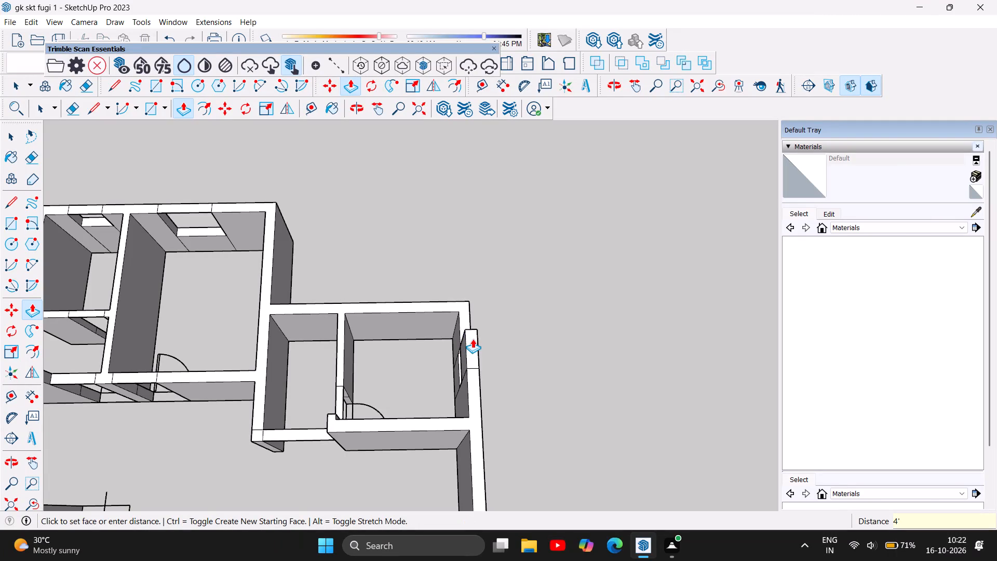
Raise the continuous wall top around the two small corner rooms and along the adjoining rear bedroom by 4'.
{"action": "left_click", "coordinate": [466, 305]}
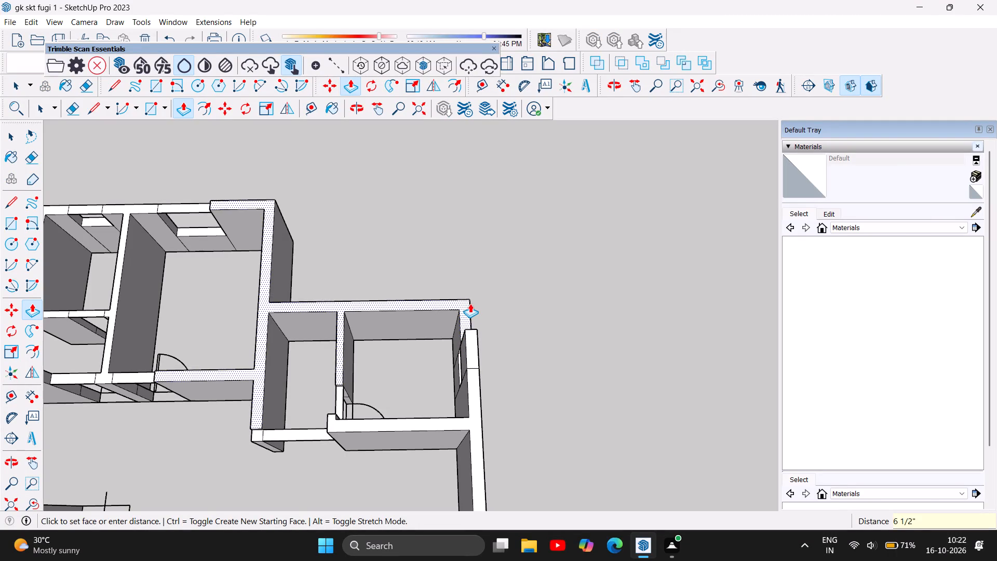
{"action": "type", "text": "4'"}
{"action": "key", "text": "Return"}
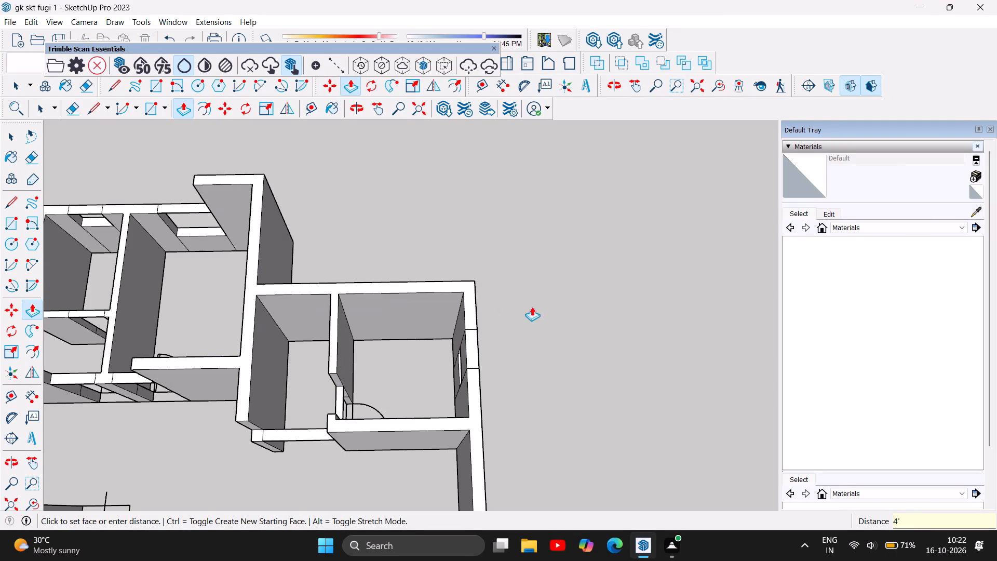
Raise the low wall-top segment over the door in the partition between the two small corner rooms by 4'.
{"action": "scroll", "coordinate": [578, 278], "scroll_direction": "down", "scroll_amount": 5}
{"action": "scroll", "coordinate": [410, 370], "scroll_direction": "up", "scroll_amount": 6}
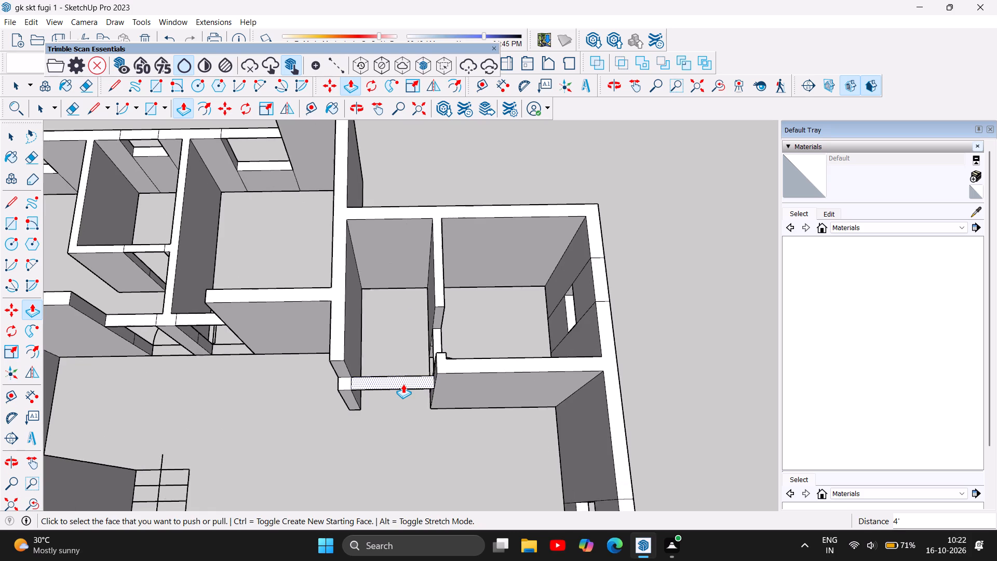
{"action": "scroll", "coordinate": [403, 384], "scroll_direction": "up", "scroll_amount": 4}
{"action": "left_click", "coordinate": [456, 311]}
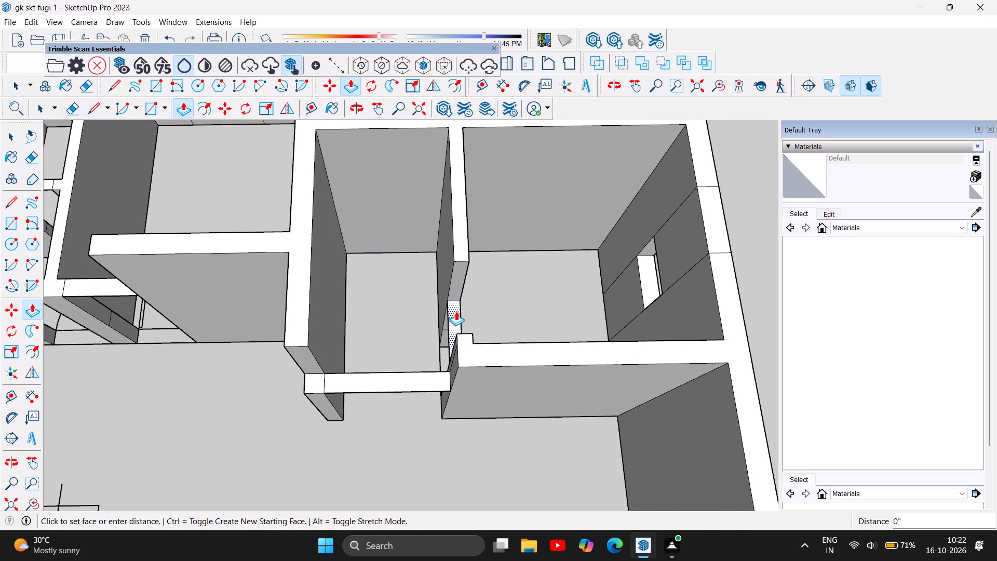
{"action": "type", "text": "4'"}
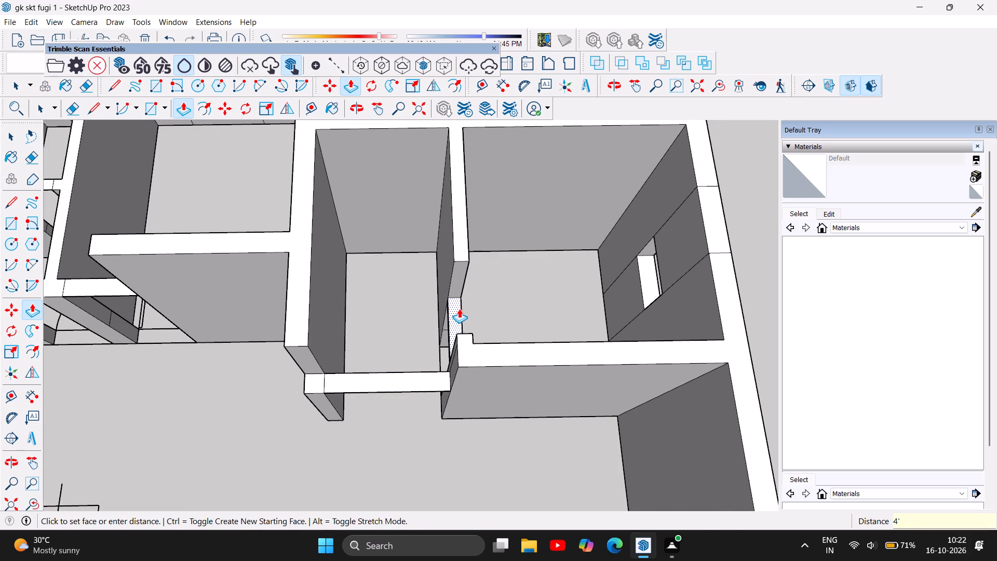
{"action": "key", "text": "Return"}
Raise the wall top over the opening from the hall into the small room and the wall end beside it by 4' each.
{"action": "scroll", "coordinate": [529, 293], "scroll_direction": "down", "scroll_amount": 4}
{"action": "scroll", "coordinate": [435, 344], "scroll_direction": "up", "scroll_amount": 5}
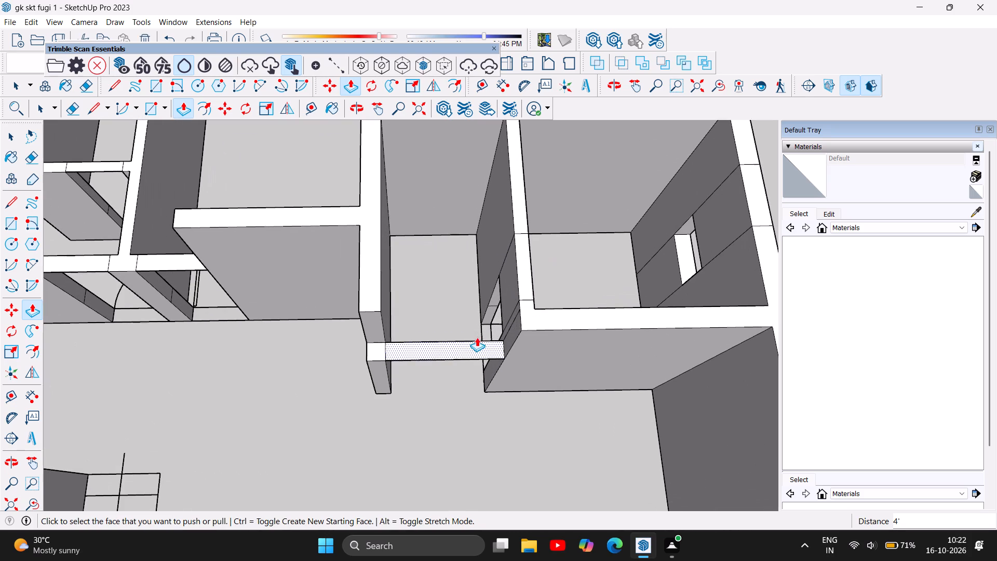
{"action": "left_click", "coordinate": [477, 343]}
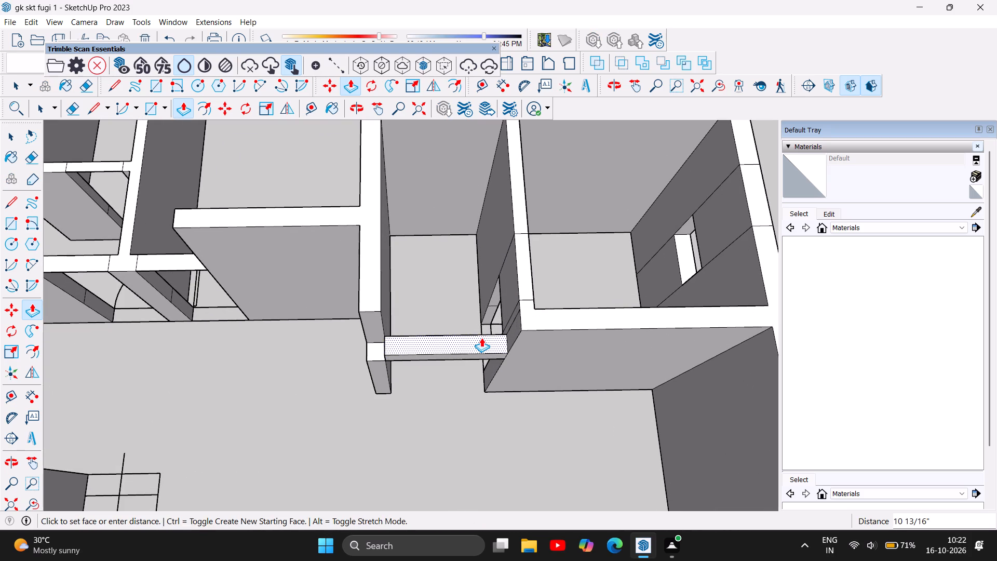
{"action": "type", "text": "4'"}
{"action": "key", "text": "Return"}
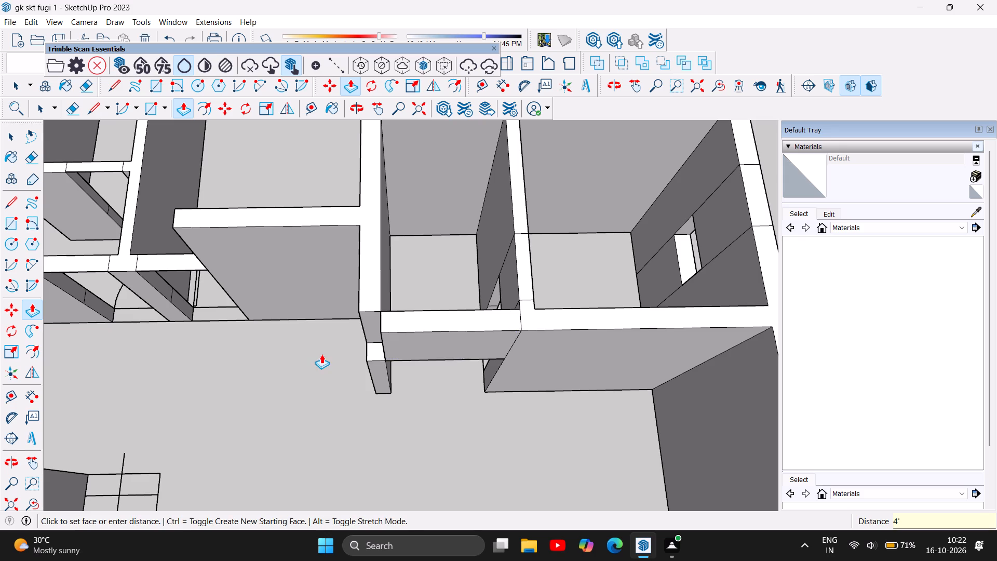
{"action": "scroll", "coordinate": [351, 358], "scroll_direction": "up", "scroll_amount": 3}
{"action": "left_click", "coordinate": [388, 341]}
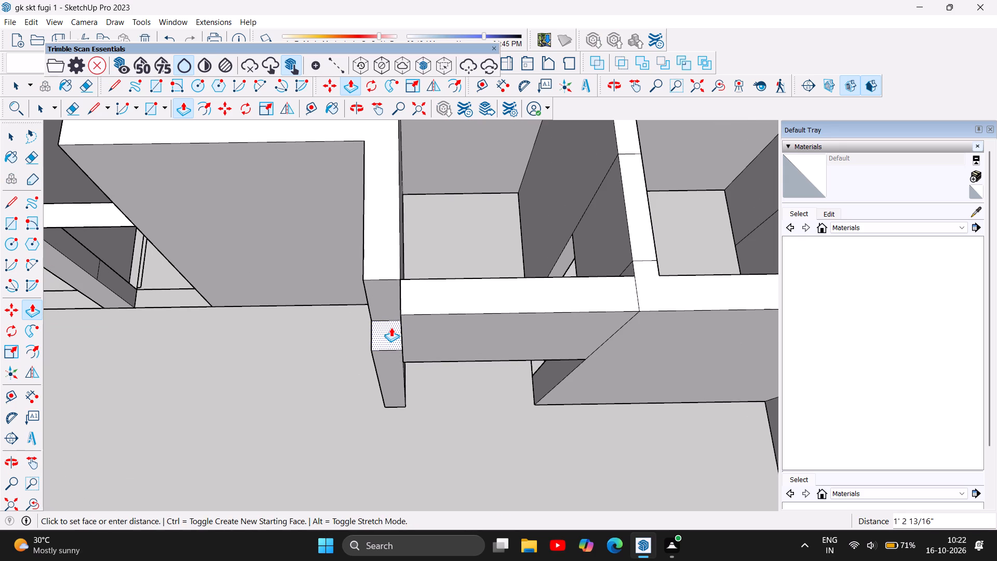
{"action": "type", "text": "4'"}
{"action": "key", "text": "Return"}
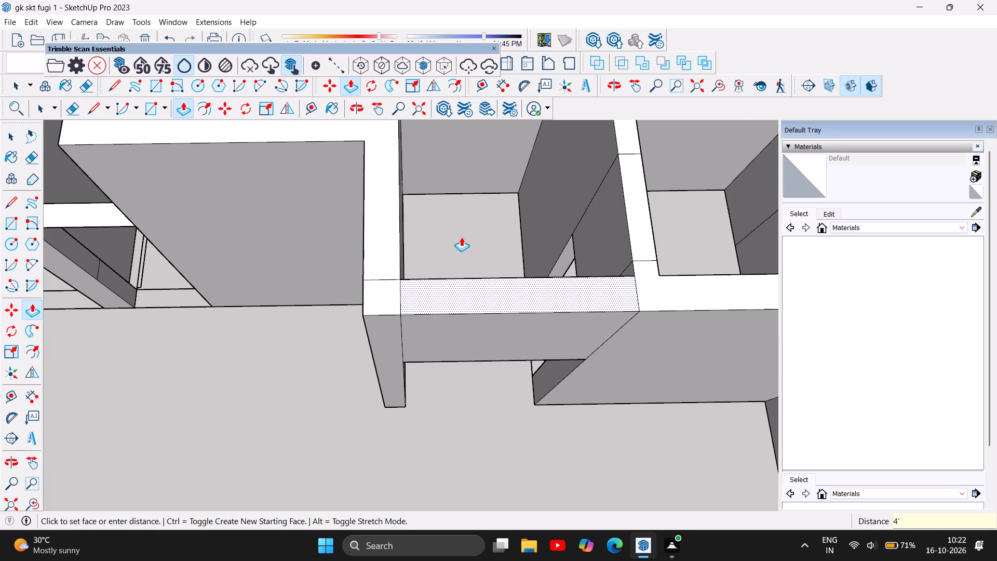
Raise the partition wall top between the two rear bedrooms, with its attached rear wall stretch, by 4'.
{"action": "scroll", "coordinate": [496, 293], "scroll_direction": "down", "scroll_amount": 5}
{"action": "scroll", "coordinate": [592, 311], "scroll_direction": "down", "scroll_amount": 6}
{"action": "scroll", "coordinate": [547, 395], "scroll_direction": "down", "scroll_amount": 4}
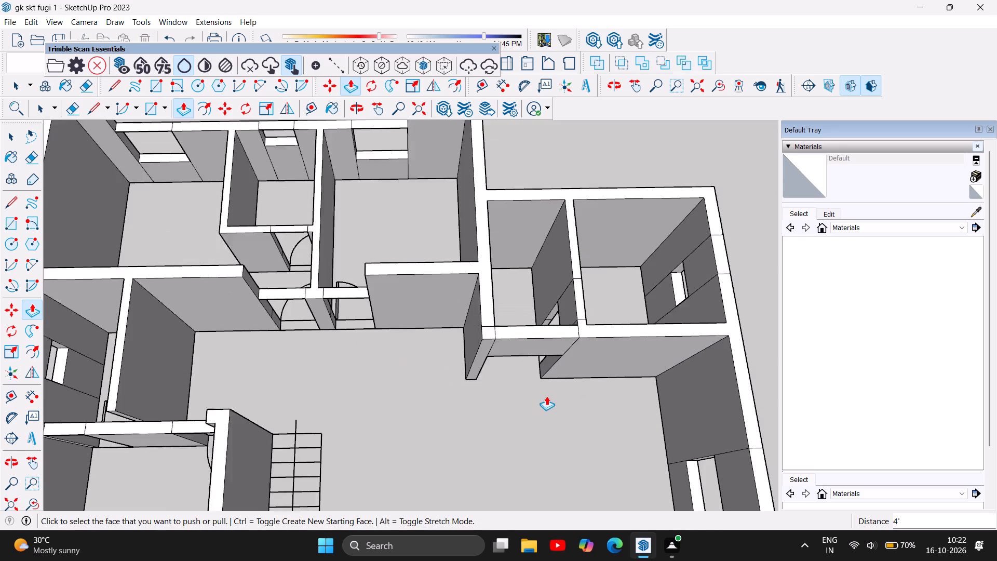
{"action": "scroll", "coordinate": [546, 396], "scroll_direction": "down", "scroll_amount": 7}
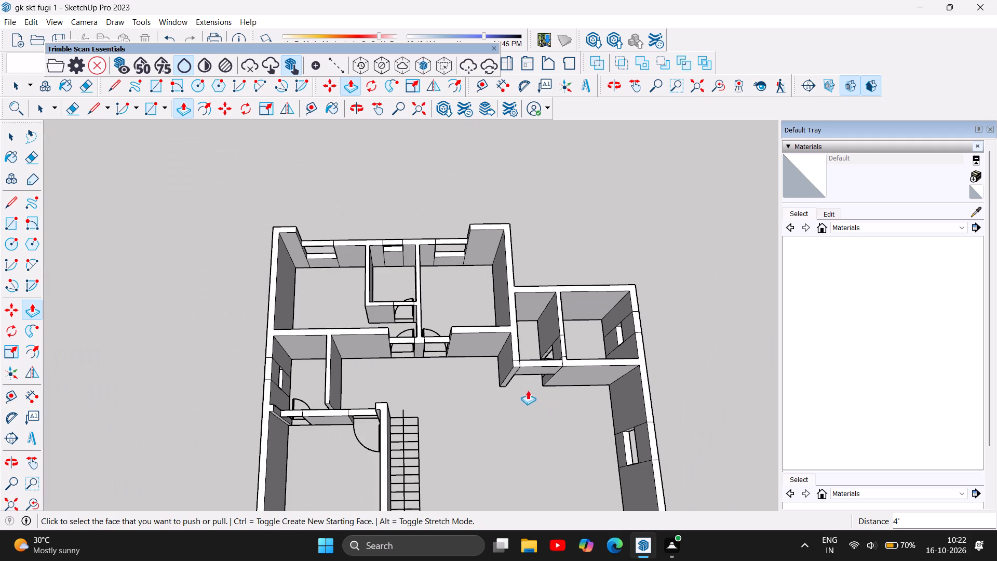
{"action": "scroll", "coordinate": [422, 347], "scroll_direction": "up", "scroll_amount": 5}
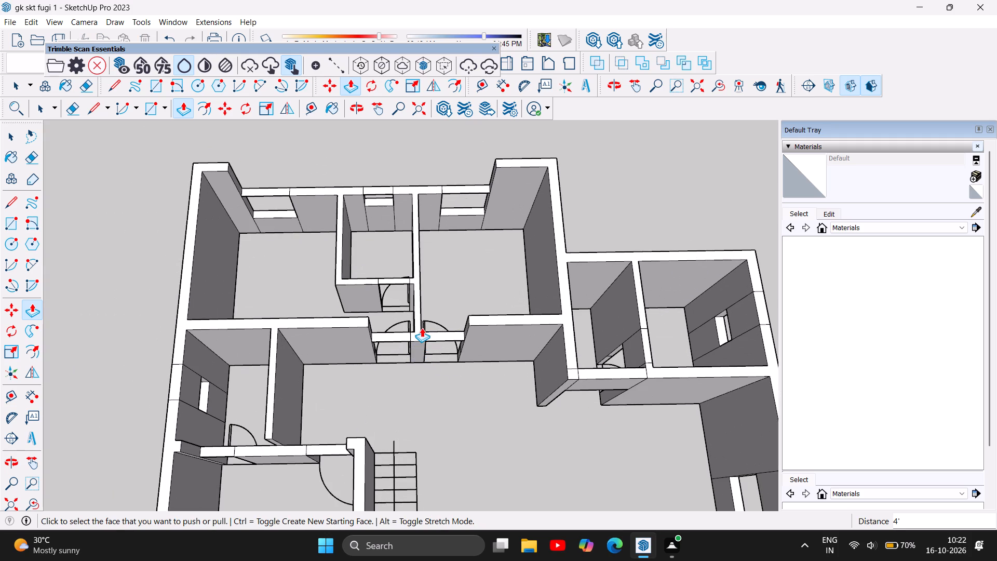
{"action": "left_click", "coordinate": [419, 328]}
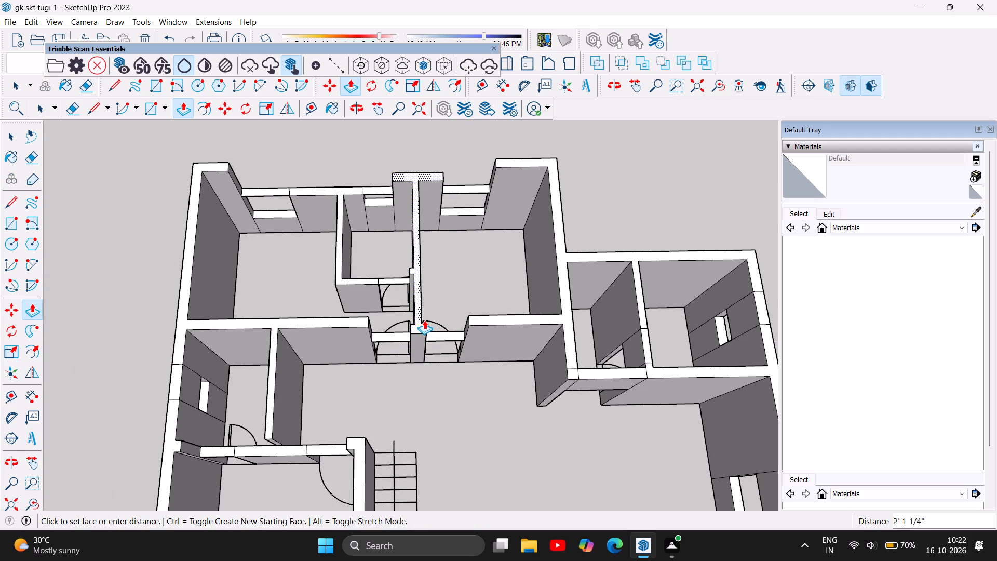
{"action": "type", "text": "4'"}
{"action": "key", "text": "Return"}
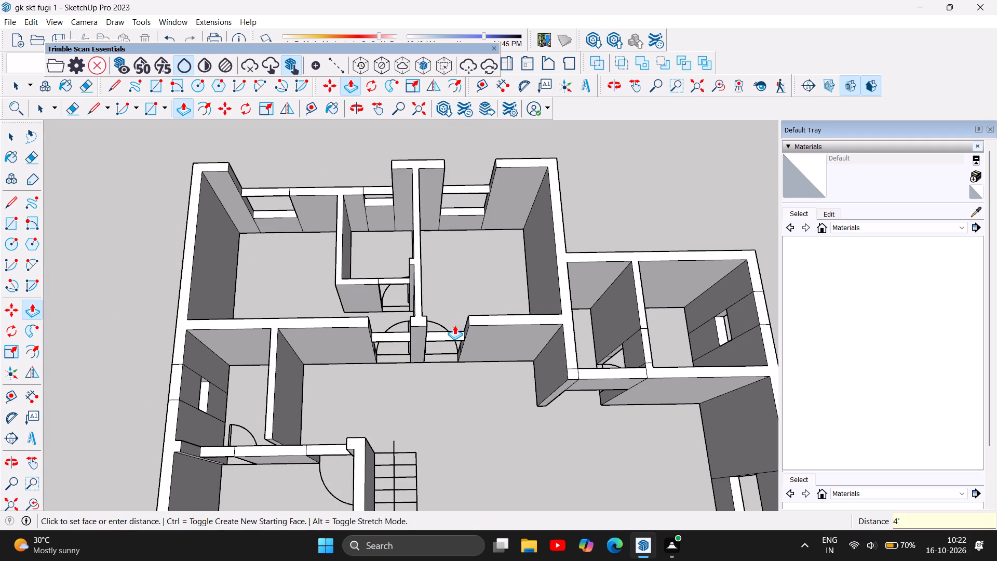
Raise the wall-top segments over the two adjacent rear bedroom doors by 4' each.
{"action": "double_click", "coordinate": [446, 327]}
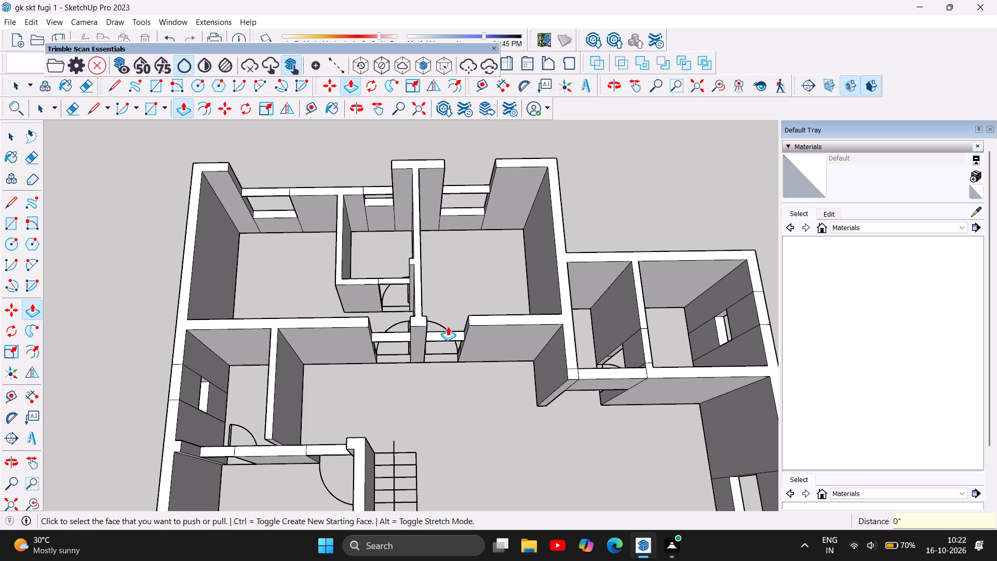
{"action": "scroll", "coordinate": [448, 326], "scroll_direction": "up", "scroll_amount": 6}
{"action": "left_click", "coordinate": [451, 340]}
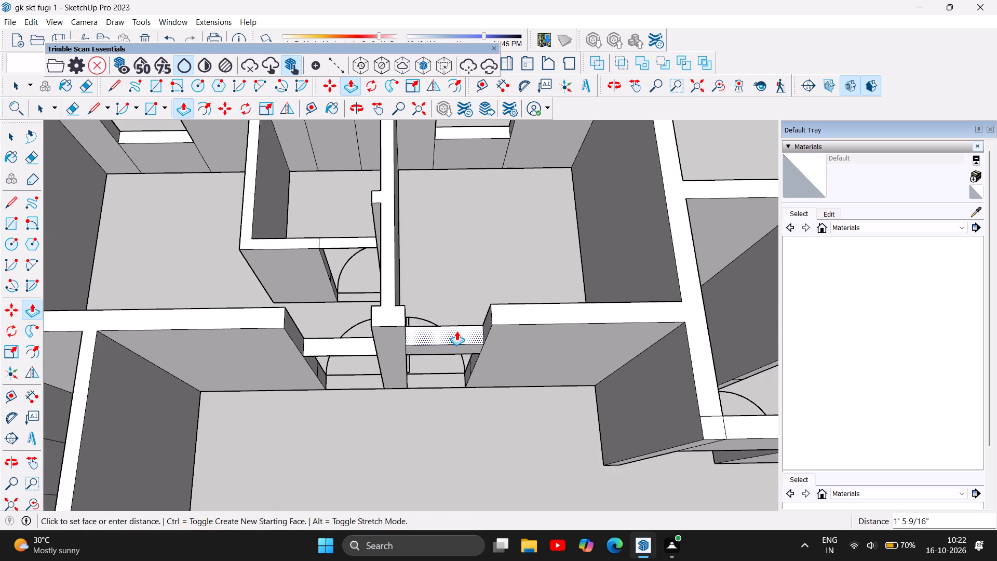
{"action": "type", "text": "4'"}
{"action": "key", "text": "Return"}
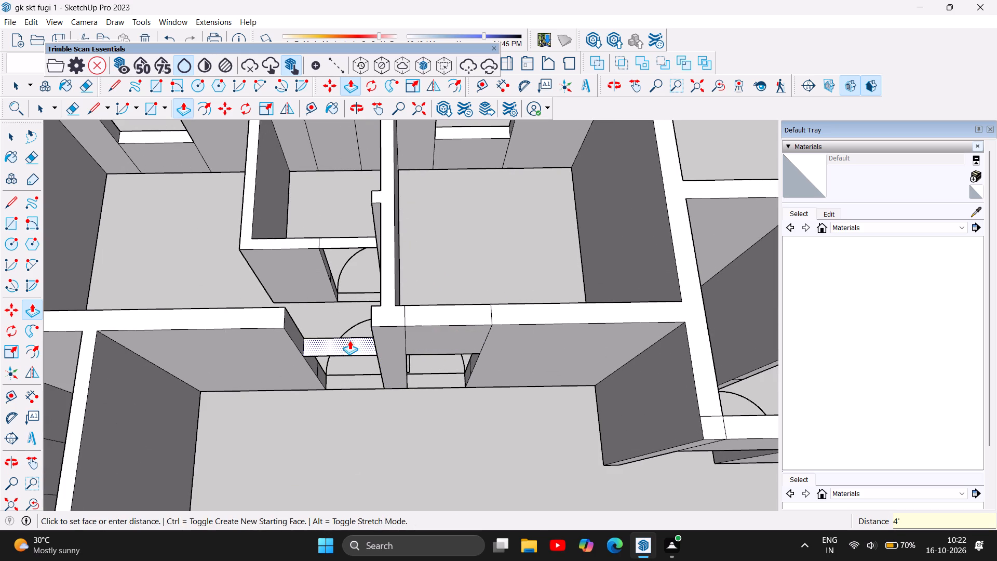
{"action": "left_click", "coordinate": [356, 341]}
{"action": "type", "text": "4'"}
{"action": "key", "text": "Return"}
Raise the rear wall-top segment over the window of the bedroom nearest the small corner rooms by 4'.
{"action": "scroll", "coordinate": [421, 403], "scroll_direction": "down", "scroll_amount": 7}
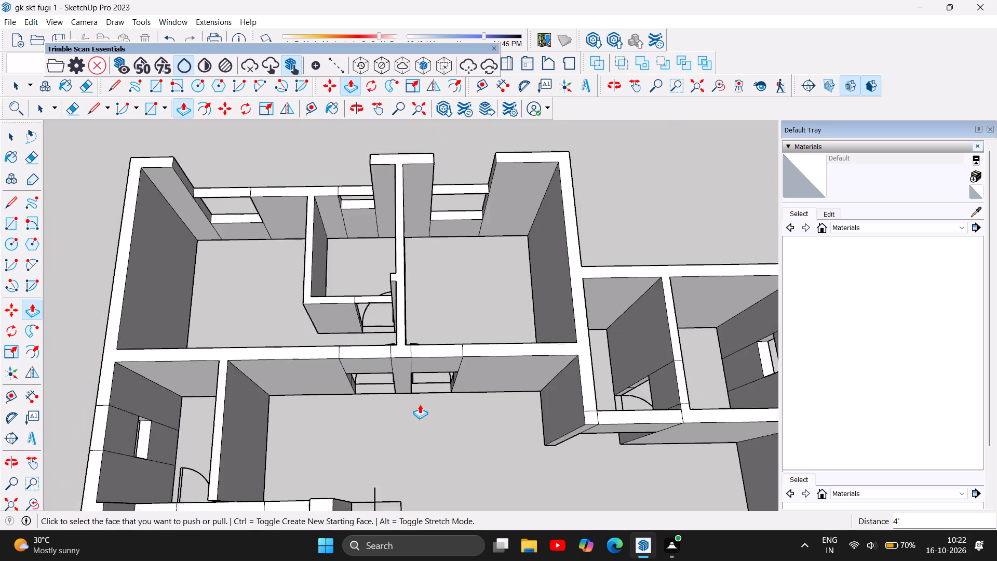
{"action": "scroll", "coordinate": [484, 195], "scroll_direction": "up", "scroll_amount": 8}
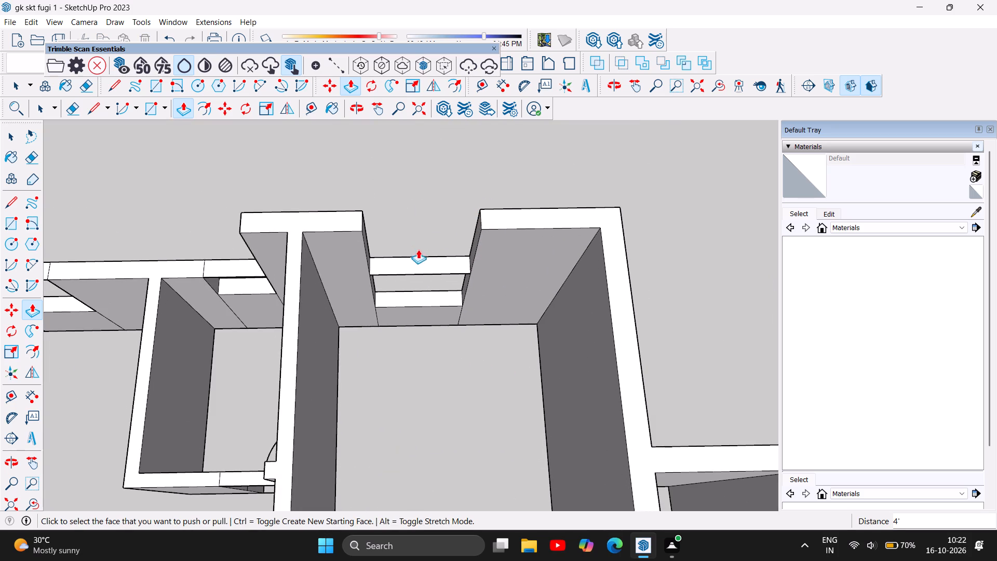
{"action": "left_click", "coordinate": [435, 258]}
{"action": "type", "text": "4'"}
{"action": "key", "text": "Return"}
Raise the L-shaped wall top of the small room between the rear bedrooms and the segment over its rear window by 4' each.
{"action": "scroll", "coordinate": [516, 305], "scroll_direction": "down", "scroll_amount": 5}
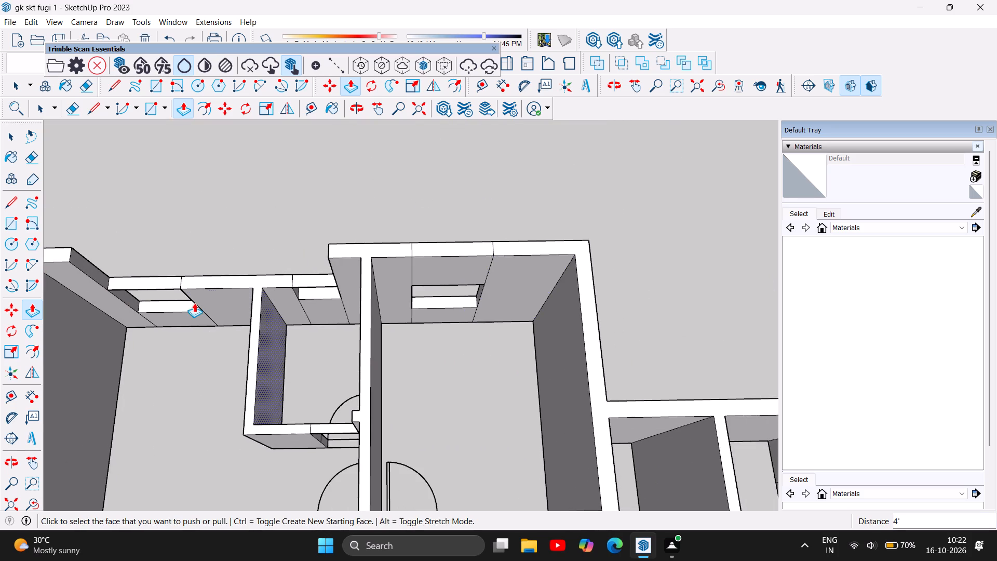
{"action": "scroll", "coordinate": [255, 287], "scroll_direction": "up", "scroll_amount": 3}
{"action": "left_click", "coordinate": [281, 273]}
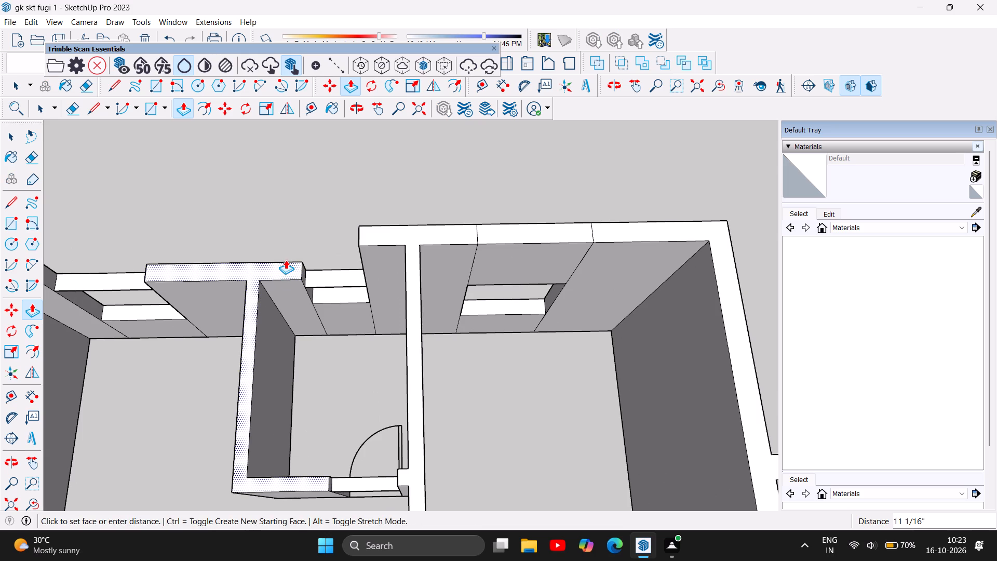
{"action": "type", "text": "4'"}
{"action": "key", "text": "Return"}
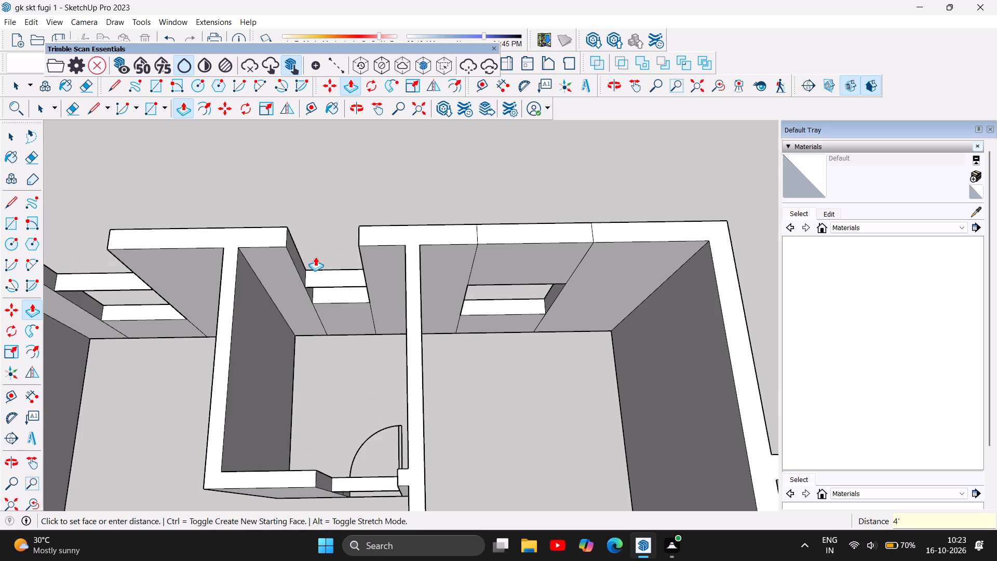
{"action": "left_click", "coordinate": [330, 272]}
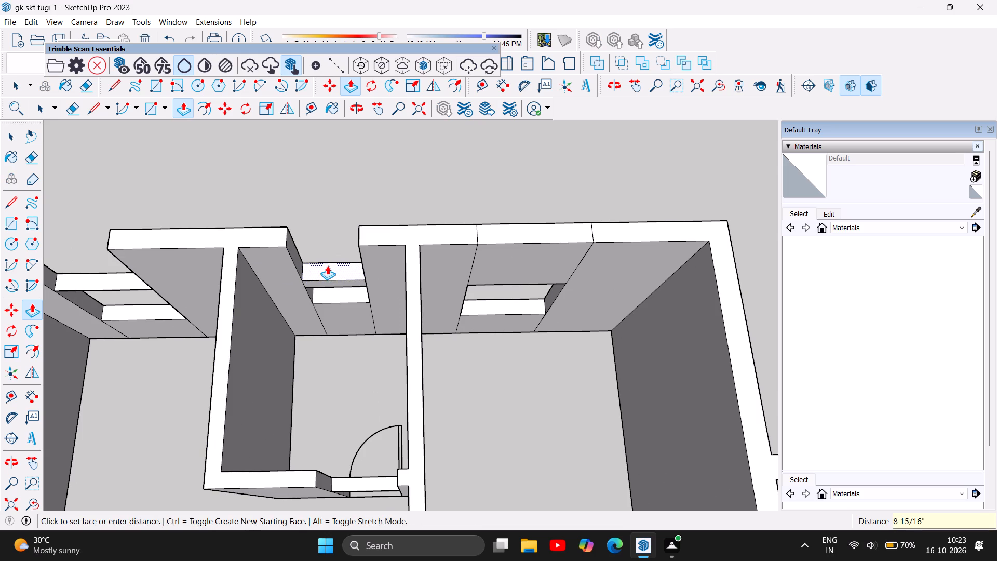
{"action": "type", "text": "4'"}
{"action": "key", "text": "Return"}
Raise the wall-top segment over the door of the small room between the two rear bedrooms by 4'.
{"action": "scroll", "coordinate": [492, 357], "scroll_direction": "down", "scroll_amount": 5}
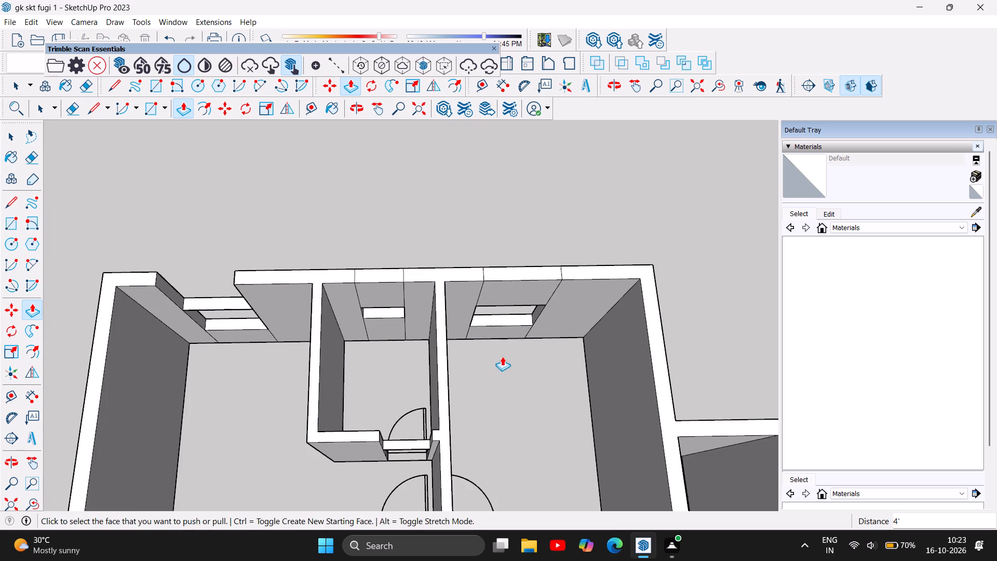
{"action": "scroll", "coordinate": [414, 446], "scroll_direction": "up", "scroll_amount": 6}
{"action": "left_click", "coordinate": [422, 421]}
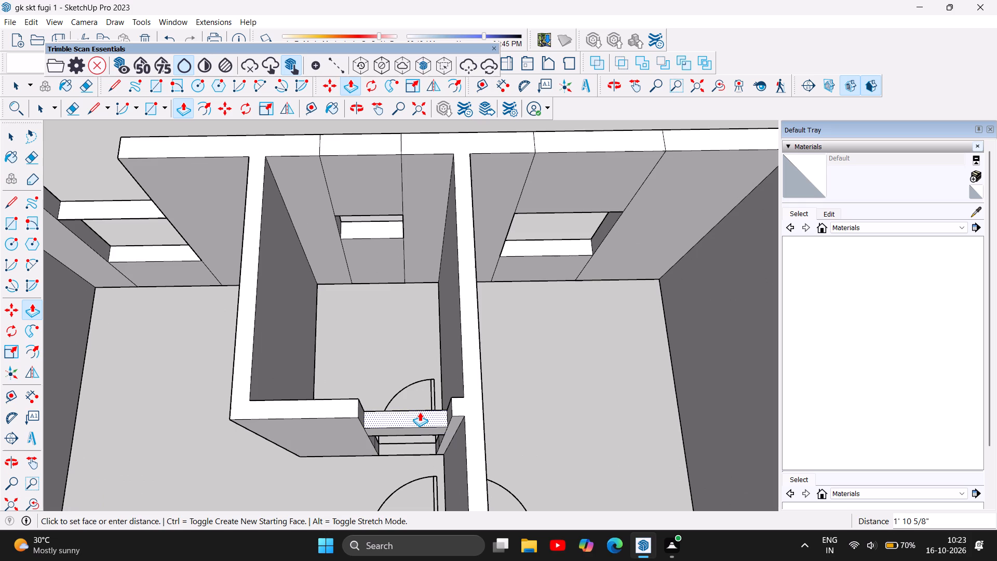
{"action": "type", "text": "4'"}
{"action": "key", "text": "Return"}
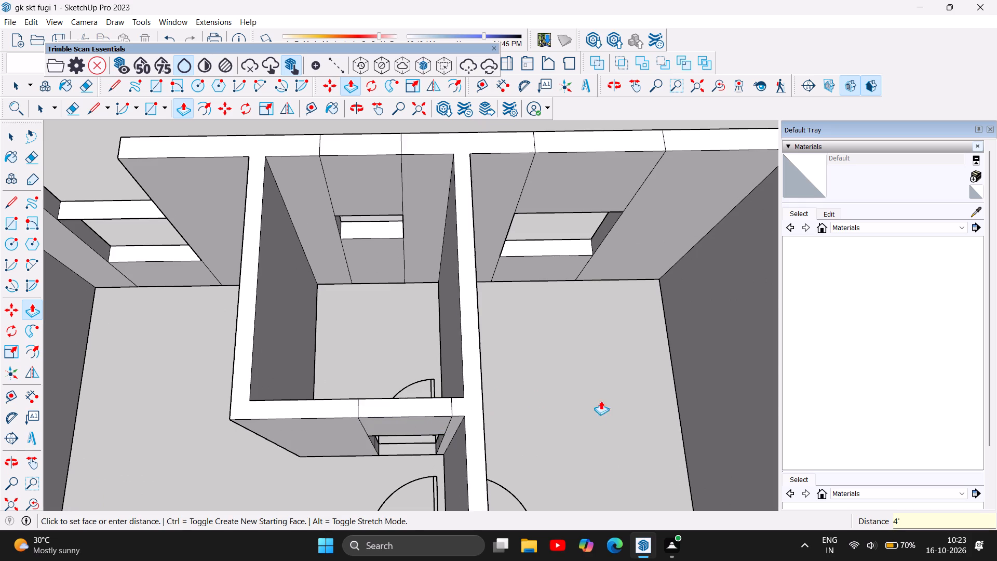
Raise the rear wall-top segment over the window of the bedroom farthest from the small corner rooms by 4'.
{"action": "scroll", "coordinate": [622, 415], "scroll_direction": "down", "scroll_amount": 10}
{"action": "scroll", "coordinate": [332, 301], "scroll_direction": "up", "scroll_amount": 4}
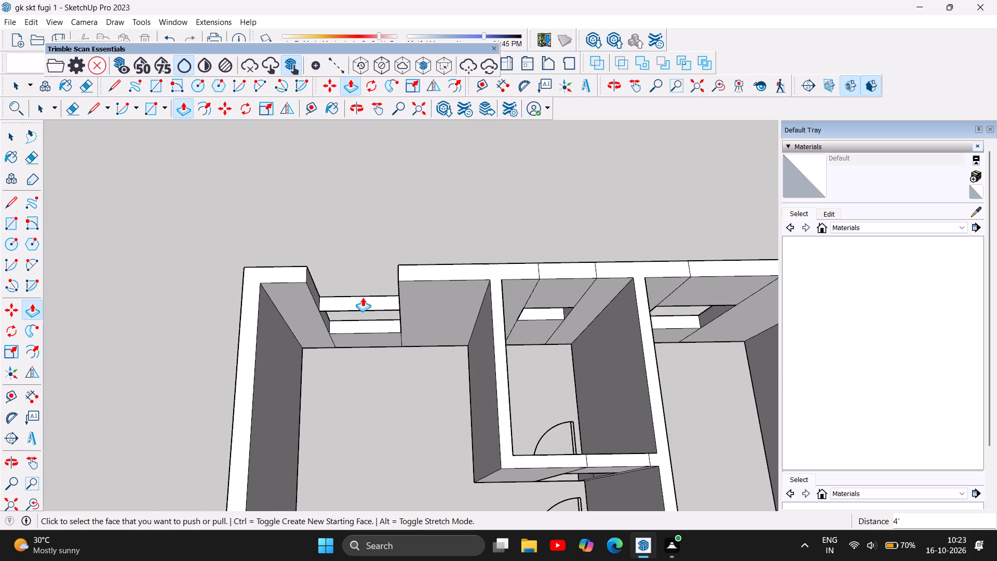
{"action": "left_click", "coordinate": [367, 299]}
{"action": "type", "text": "4'"}
{"action": "key", "text": "Return"}
Raise the front room's inner wall-top segment over the small side room's door and the stretch between the two doors by 4' each.
{"action": "scroll", "coordinate": [385, 213], "scroll_direction": "down", "scroll_amount": 9}
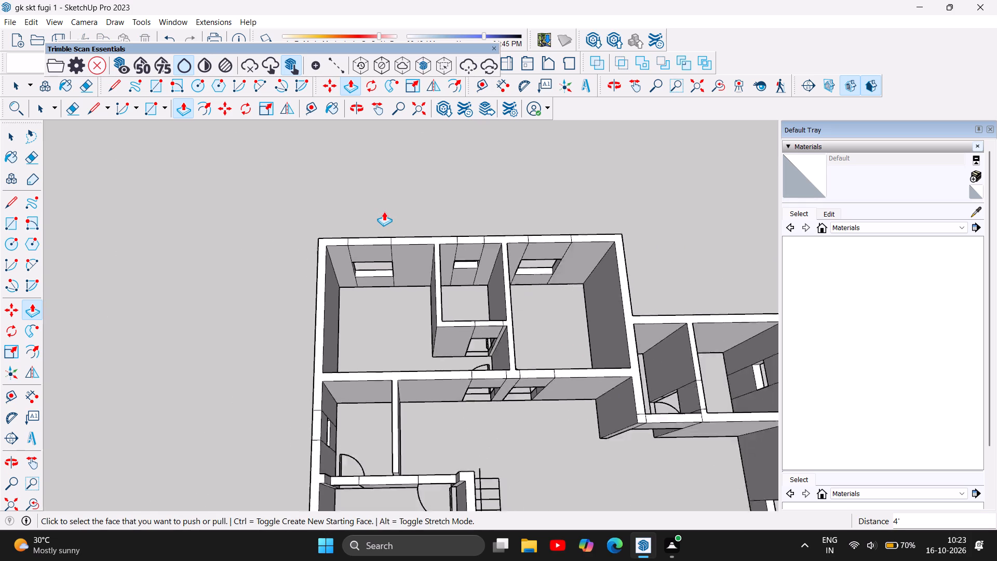
{"action": "scroll", "coordinate": [384, 211], "scroll_direction": "down", "scroll_amount": 2}
{"action": "scroll", "coordinate": [381, 351], "scroll_direction": "up", "scroll_amount": 5}
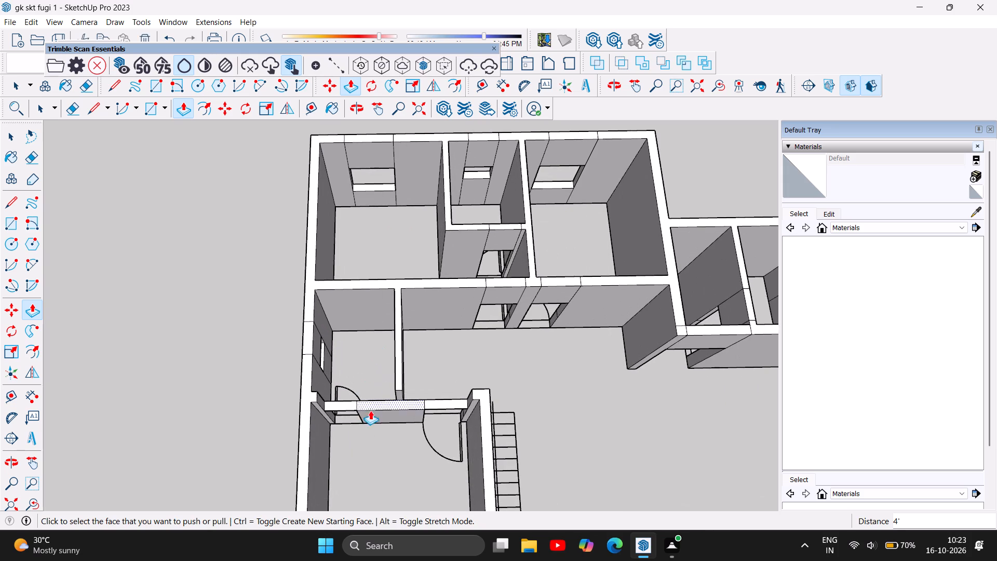
{"action": "scroll", "coordinate": [351, 428], "scroll_direction": "up", "scroll_amount": 5}
{"action": "left_click", "coordinate": [330, 382]}
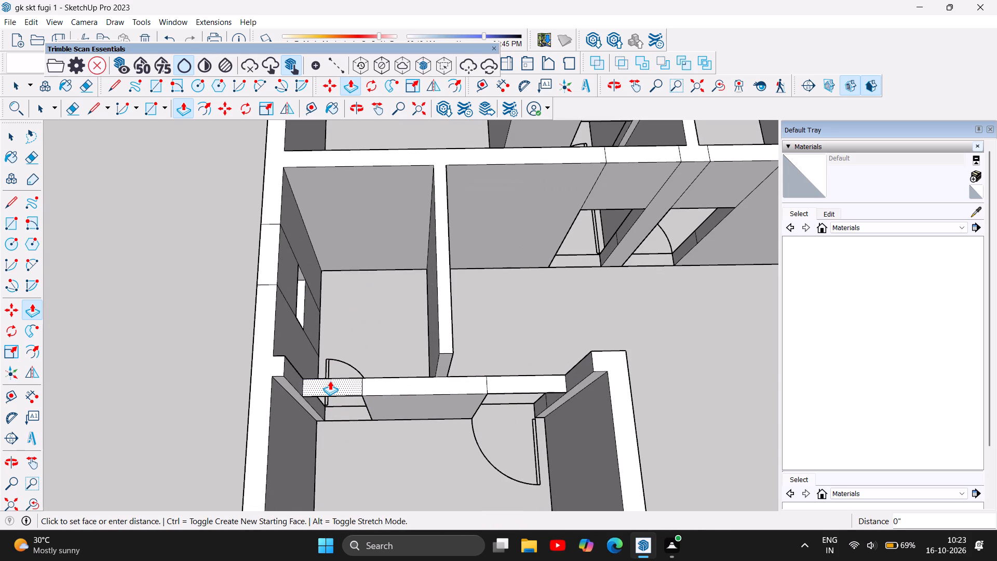
{"action": "type", "text": "4'"}
{"action": "key", "text": "Return"}
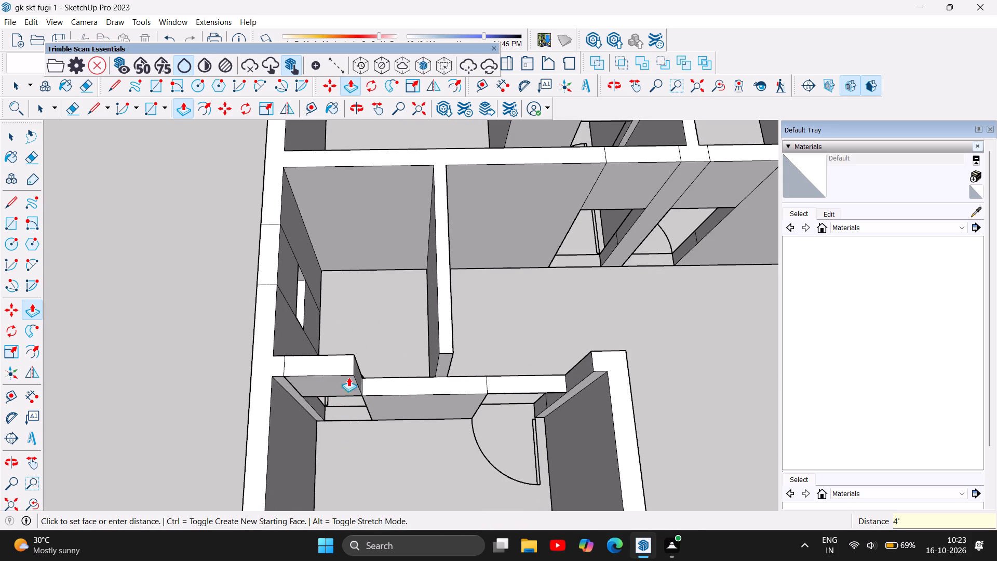
{"action": "left_click", "coordinate": [400, 379]}
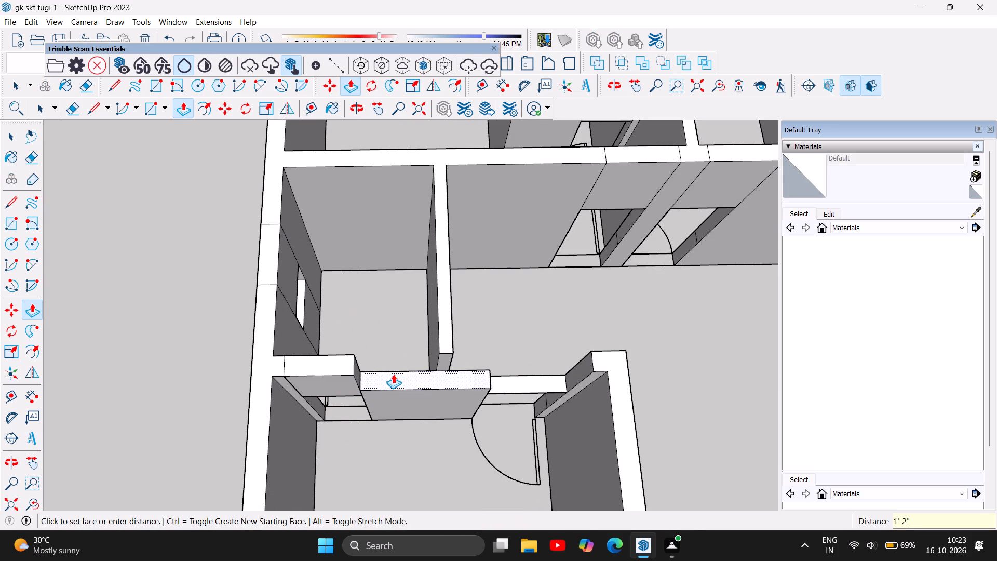
{"action": "type", "text": "4'"}
{"action": "key", "text": "Return"}
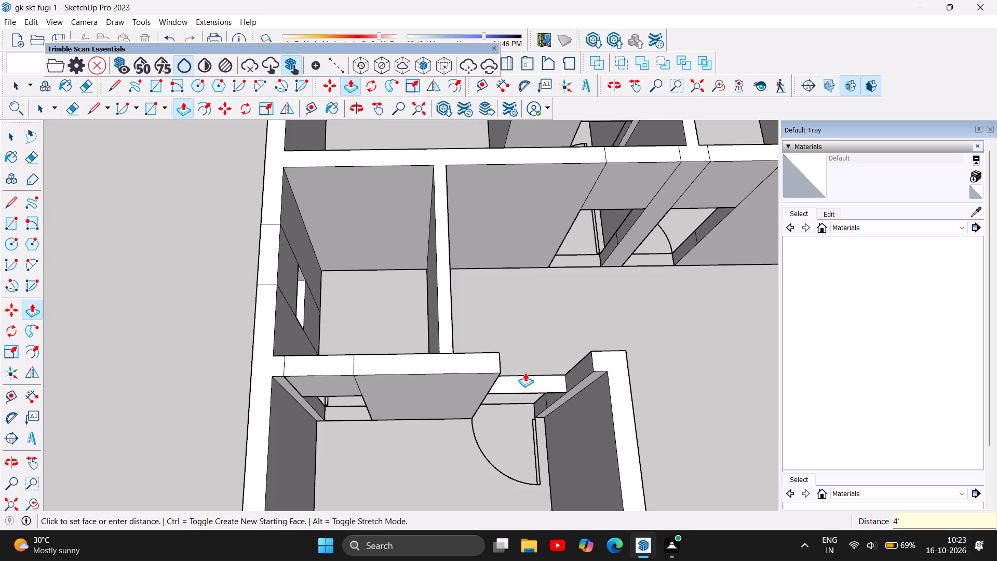
Raise the last low wall-top segment, over the front room's door beside the staircase, by 4'.
{"action": "left_click", "coordinate": [523, 378]}
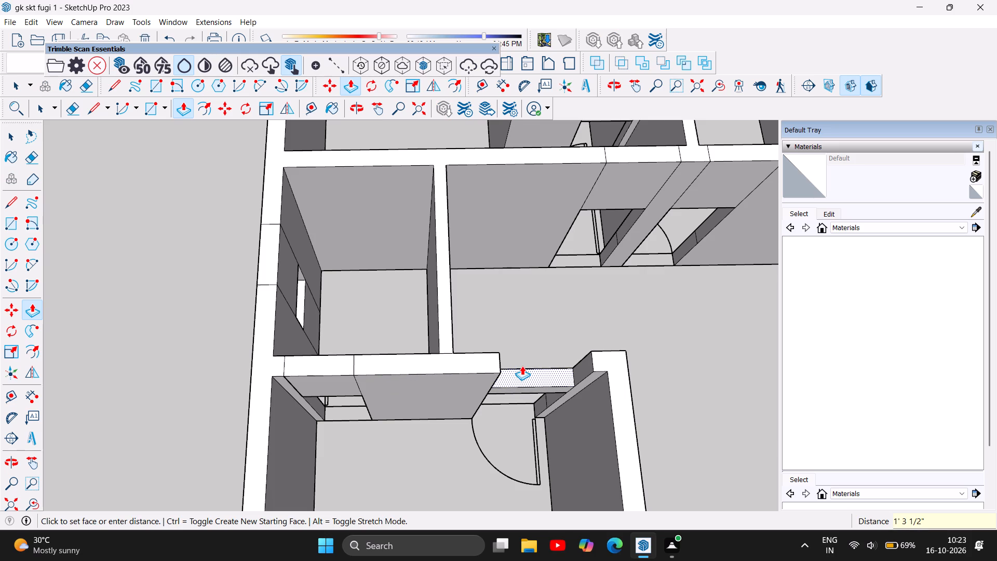
{"action": "key", "text": "apostrophe"}
{"action": "key", "text": "Return"}
{"action": "left_click", "coordinate": [527, 378]}
{"action": "key", "text": "4"}
{"action": "key", "text": "apostrophe"}
{"action": "key", "text": "Return"}
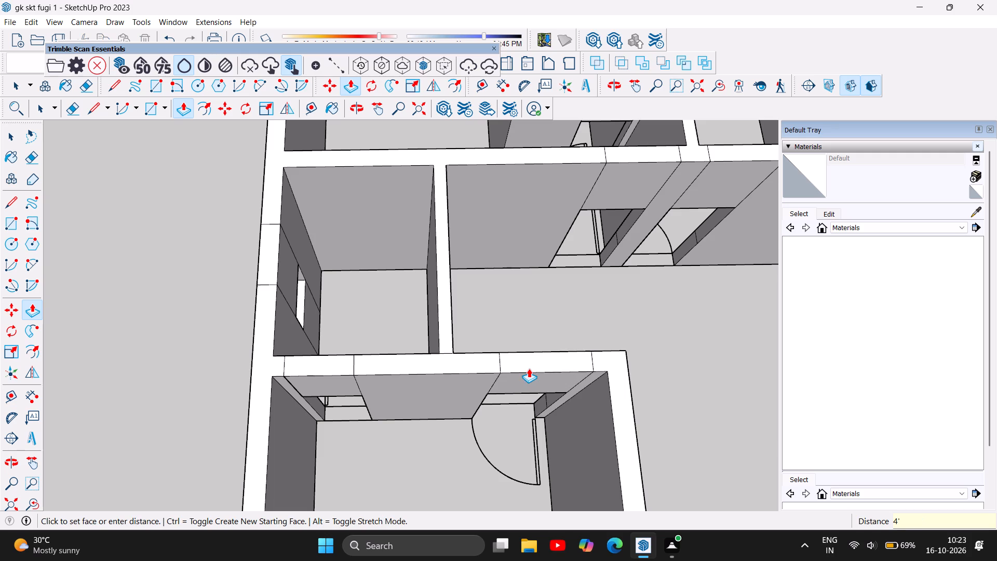
Delete the two vertical edge lines above the corner bedroom's window on the outer face of the rear wall.
{"action": "scroll", "coordinate": [496, 244], "scroll_direction": "down", "scroll_amount": 6}
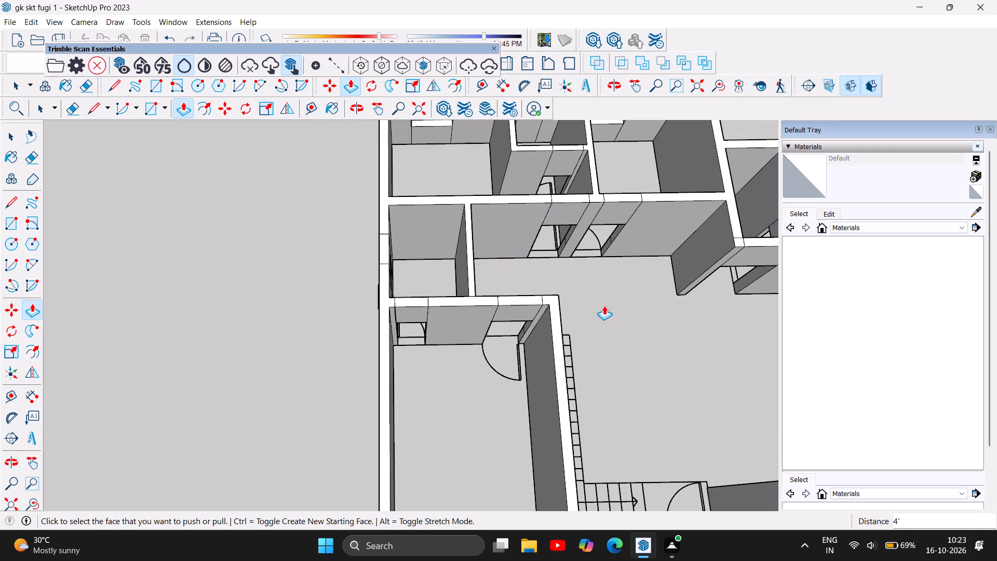
{"action": "scroll", "coordinate": [534, 263], "scroll_direction": "down", "scroll_amount": 4}
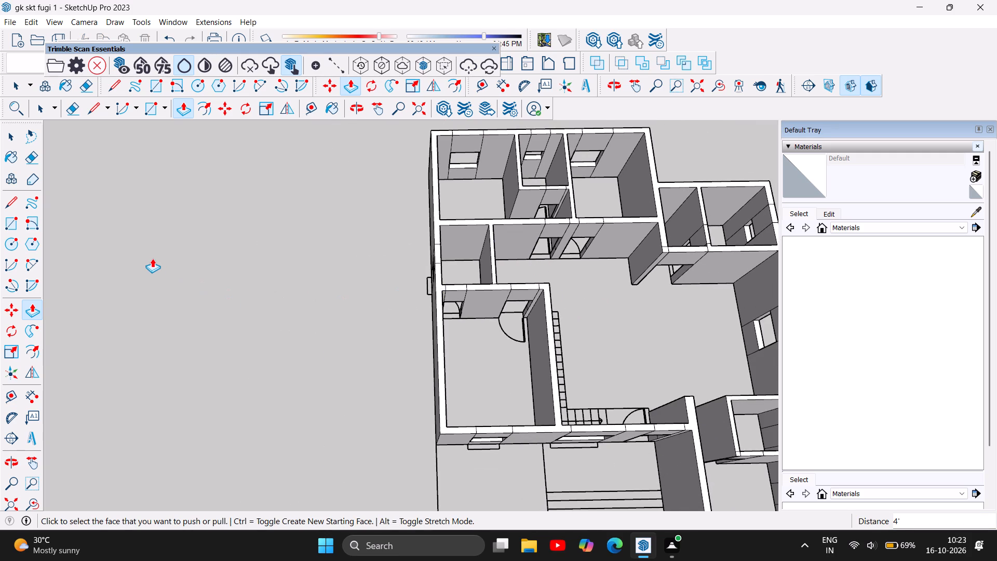
{"action": "scroll", "coordinate": [146, 256], "scroll_direction": "down", "scroll_amount": 4}
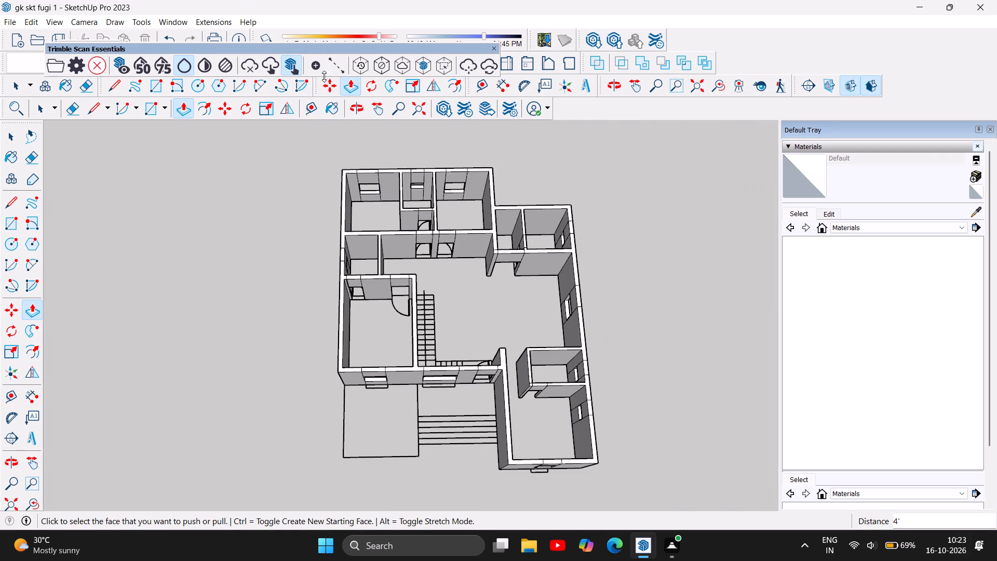
{"action": "double_click", "coordinate": [358, 108]}
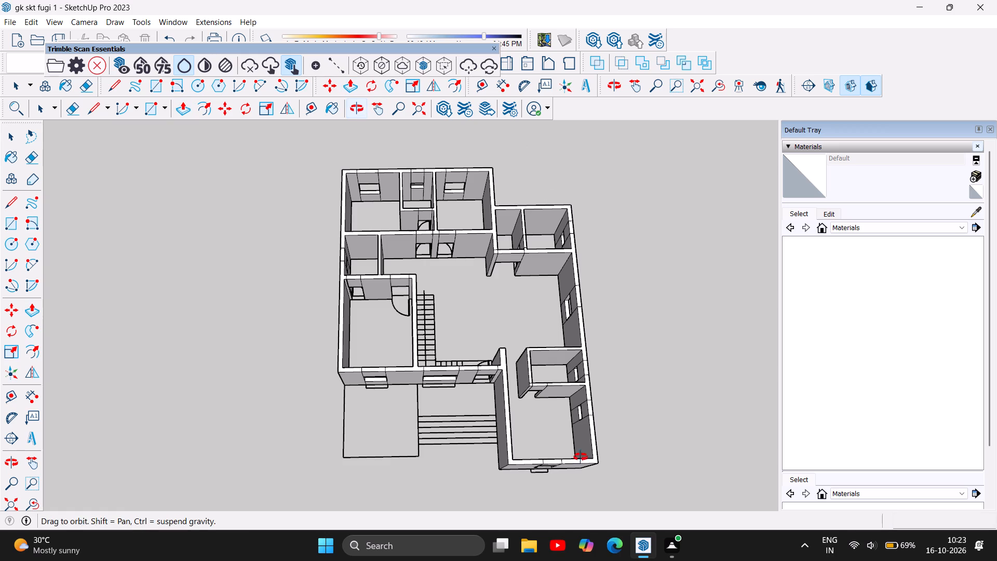
{"action": "left_click_drag", "start_coordinate": [516, 377], "coordinate": [499, 203]}
{"action": "left_click", "coordinate": [499, 202]}
{"action": "left_click_drag", "start_coordinate": [384, 405], "coordinate": [554, 320]}
{"action": "left_click_drag", "start_coordinate": [296, 367], "coordinate": [490, 383]}
{"action": "left_click_drag", "start_coordinate": [181, 342], "coordinate": [418, 361]}
{"action": "left_click_drag", "start_coordinate": [285, 378], "coordinate": [429, 369]}
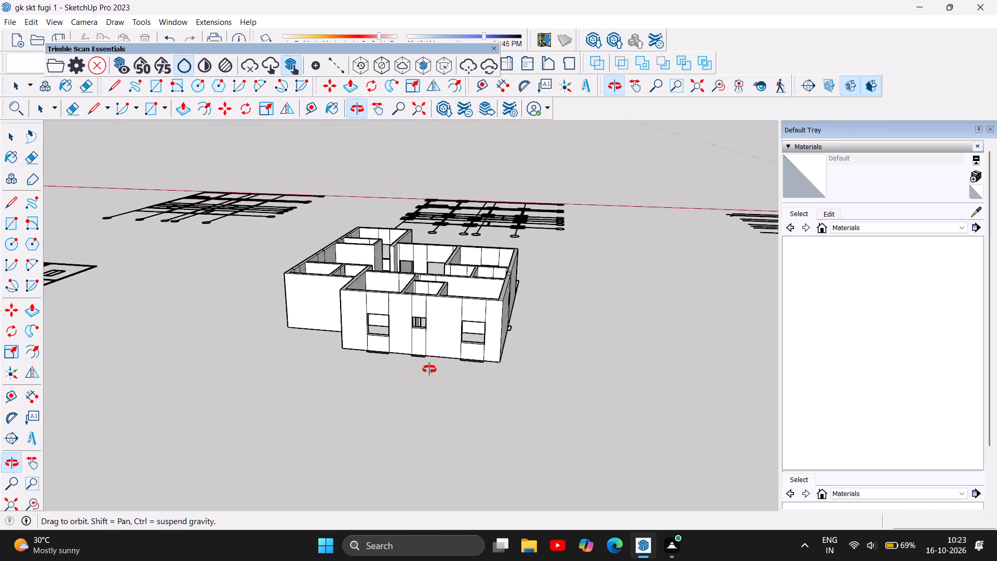
{"action": "left_click_drag", "start_coordinate": [429, 369], "coordinate": [436, 367]}
{"action": "scroll", "coordinate": [468, 328], "scroll_direction": "up", "scroll_amount": 11}
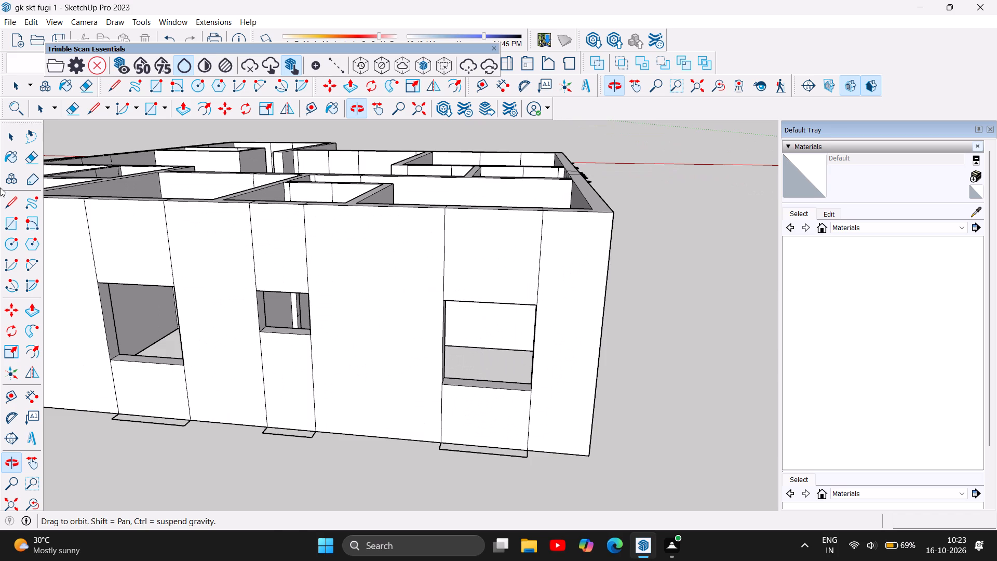
{"action": "left_click", "coordinate": [6, 131]}
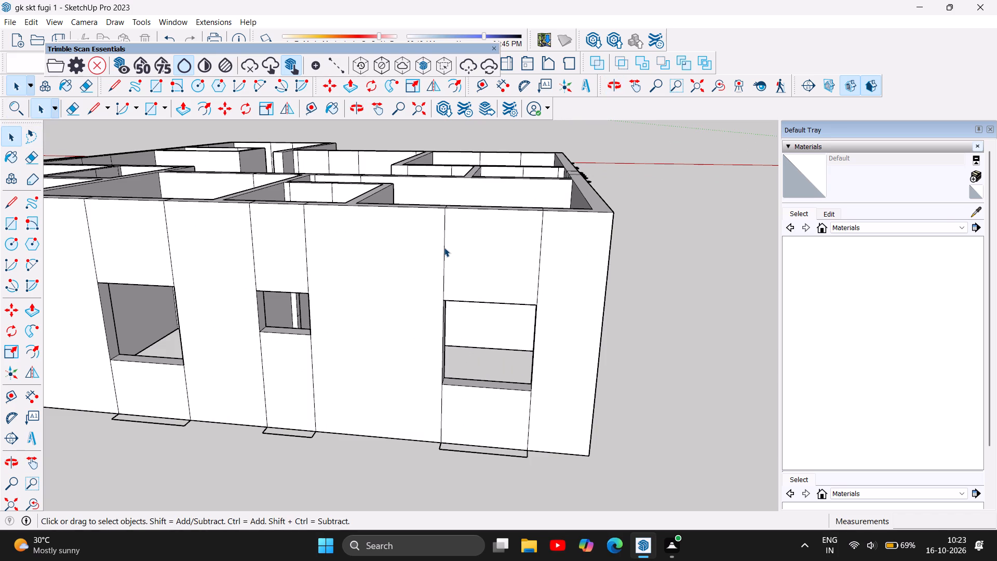
{"action": "left_click", "coordinate": [444, 247]}
{"action": "key", "text": "Delete"}
{"action": "left_click", "coordinate": [540, 249]}
{"action": "key", "text": "Delete"}
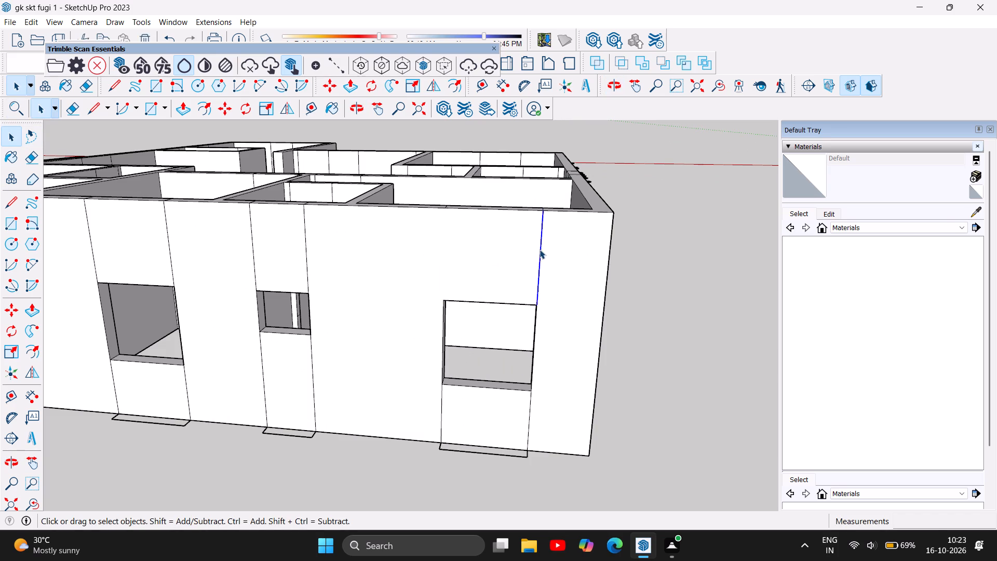
Delete the two vertical edge lines below the corner bedroom's window on the outer rear wall face.
{"action": "scroll", "coordinate": [520, 416], "scroll_direction": "up", "scroll_amount": 8}
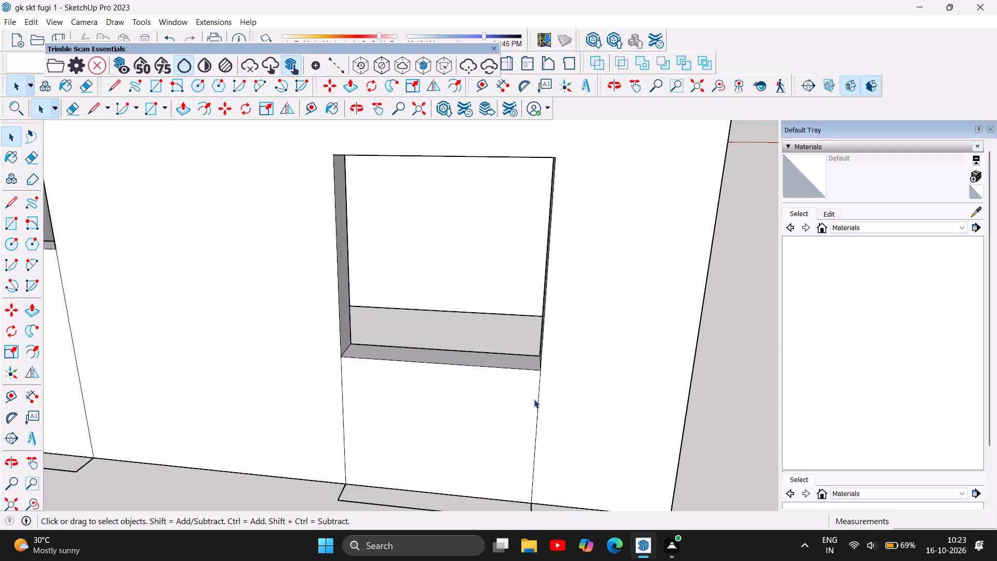
{"action": "left_click", "coordinate": [538, 397]}
{"action": "key", "text": "Delete"}
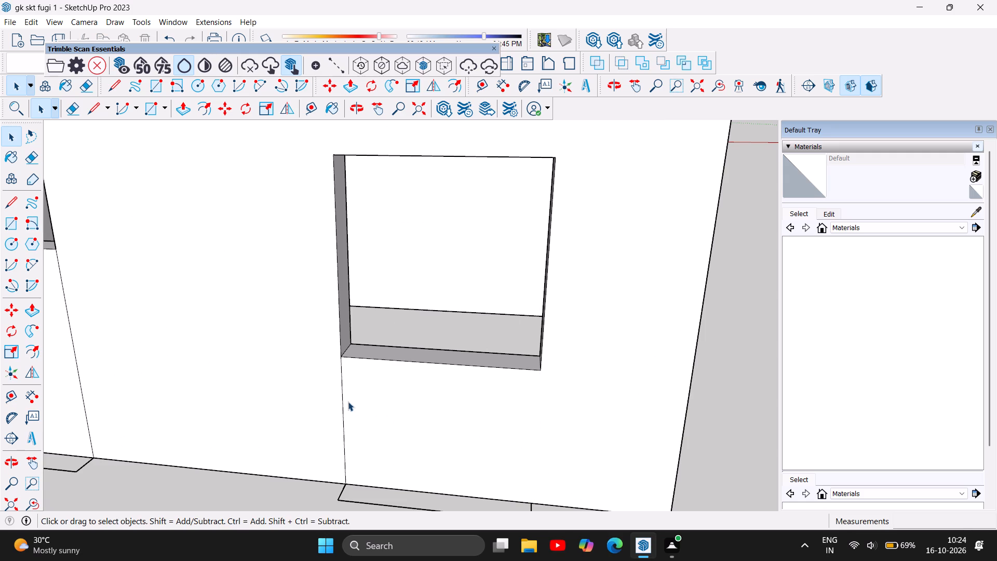
{"action": "left_click", "coordinate": [343, 404]}
{"action": "key", "text": "Delete"}
Delete the four vertical edge lines below and above the small middle window on the outer rear wall face.
{"action": "scroll", "coordinate": [447, 406], "scroll_direction": "down", "scroll_amount": 3}
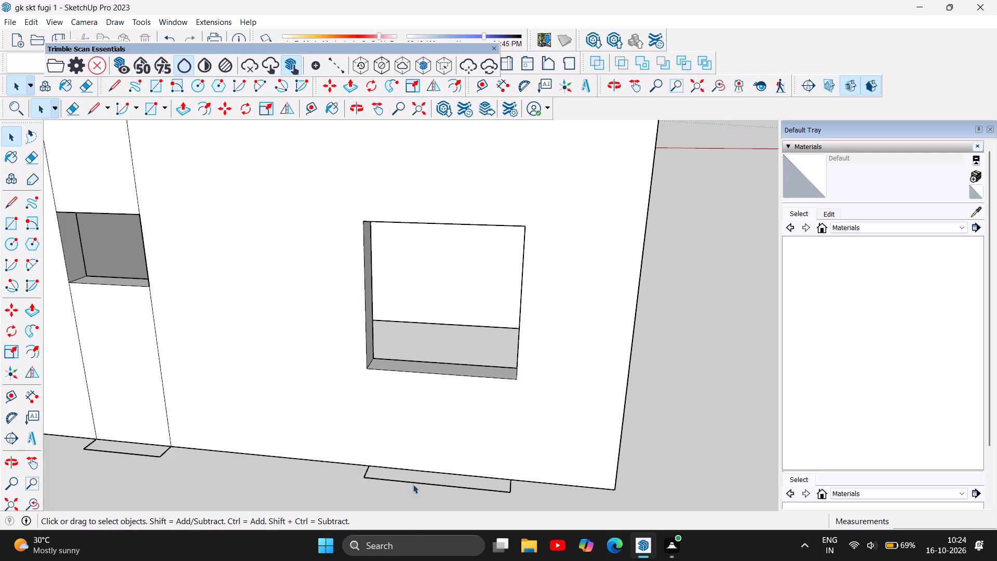
{"action": "scroll", "coordinate": [547, 447], "scroll_direction": "down", "scroll_amount": 4}
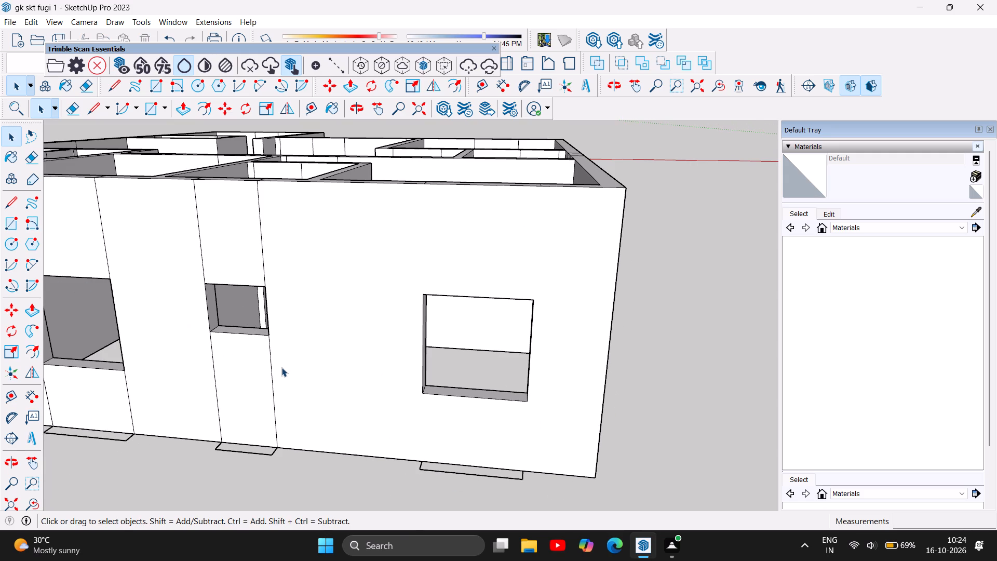
{"action": "left_click", "coordinate": [272, 376]}
{"action": "key", "text": "Delete"}
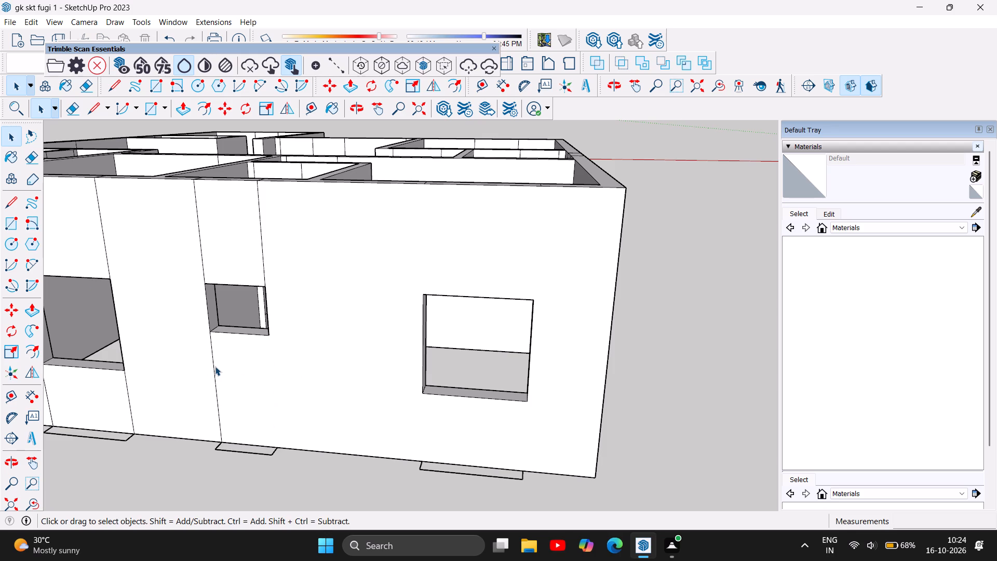
{"action": "left_click", "coordinate": [213, 366]}
{"action": "key", "text": "Delete"}
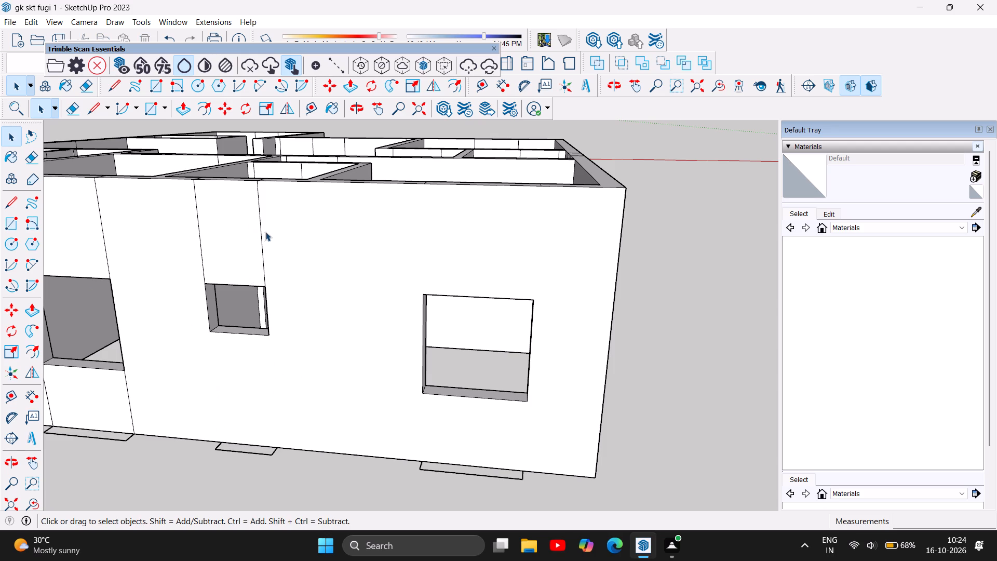
{"action": "left_click", "coordinate": [260, 233]}
{"action": "key", "text": "Delete"}
{"action": "left_click", "coordinate": [199, 231]}
{"action": "key", "text": "Delete"}
Delete the four vertical edge lines above and below the remaining window at the other end of the outer rear wall face.
{"action": "scroll", "coordinate": [421, 369], "scroll_direction": "down", "scroll_amount": 6}
{"action": "scroll", "coordinate": [200, 304], "scroll_direction": "up", "scroll_amount": 4}
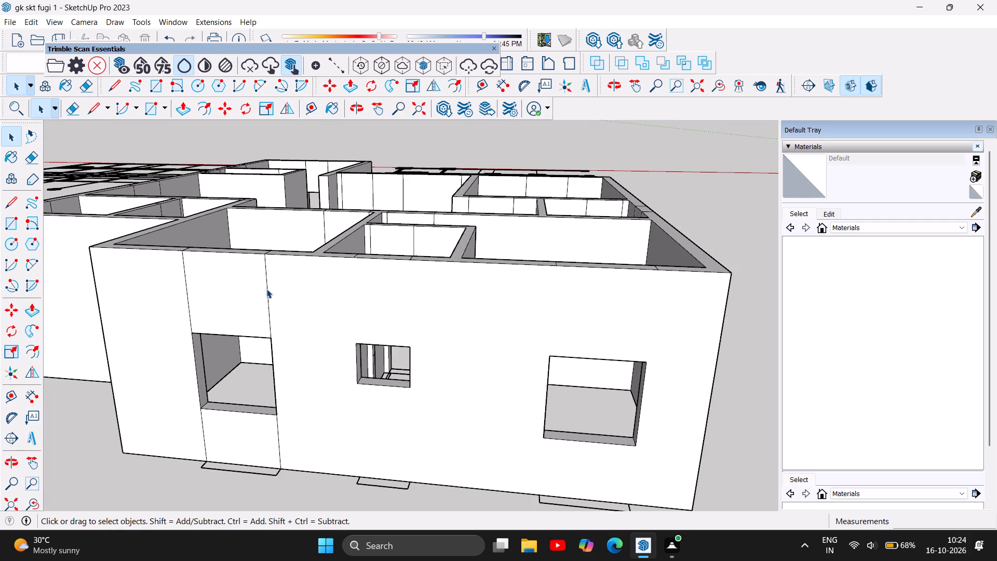
{"action": "left_click", "coordinate": [266, 289]}
{"action": "key", "text": "Delete"}
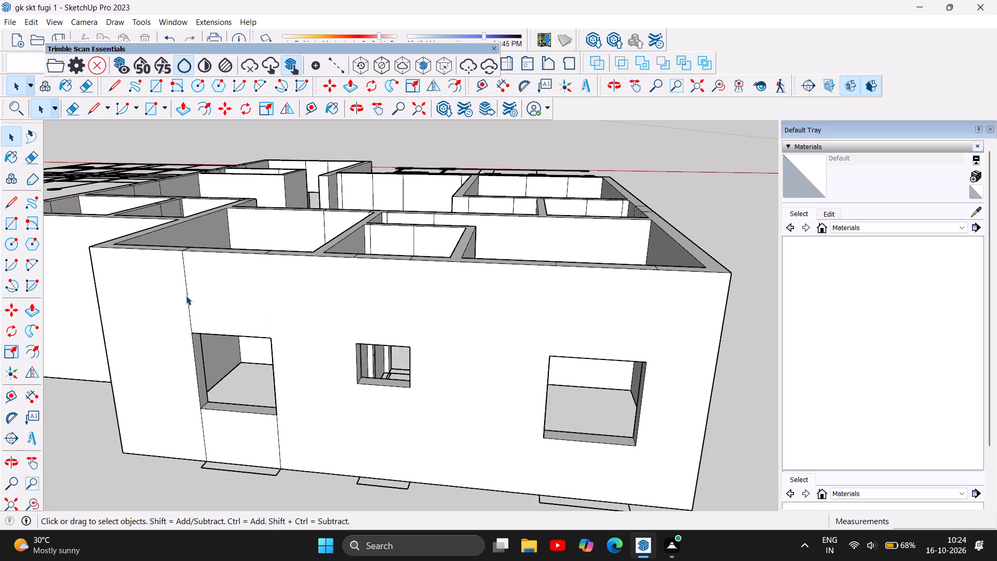
{"action": "left_click", "coordinate": [186, 291]}
{"action": "key", "text": "Delete"}
{"action": "left_click", "coordinate": [203, 424]}
{"action": "key", "text": "Delete"}
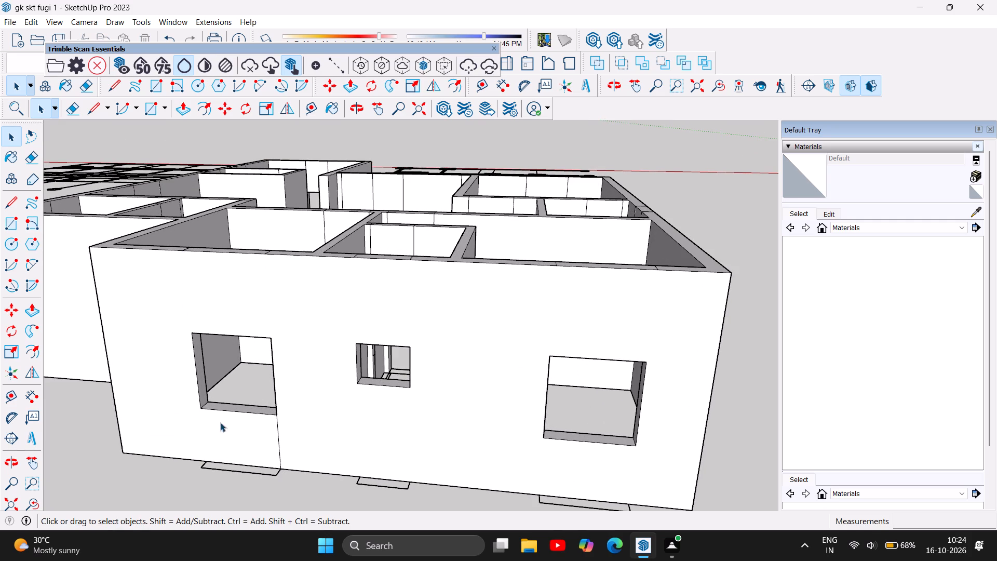
{"action": "left_click", "coordinate": [277, 432]}
{"action": "key", "text": "Delete"}
Delete the four vertical edge lines above and below the small window nearest the rear end of the long outer side wall.
{"action": "scroll", "coordinate": [478, 478], "scroll_direction": "down", "scroll_amount": 6}
{"action": "scroll", "coordinate": [554, 440], "scroll_direction": "down", "scroll_amount": 2}
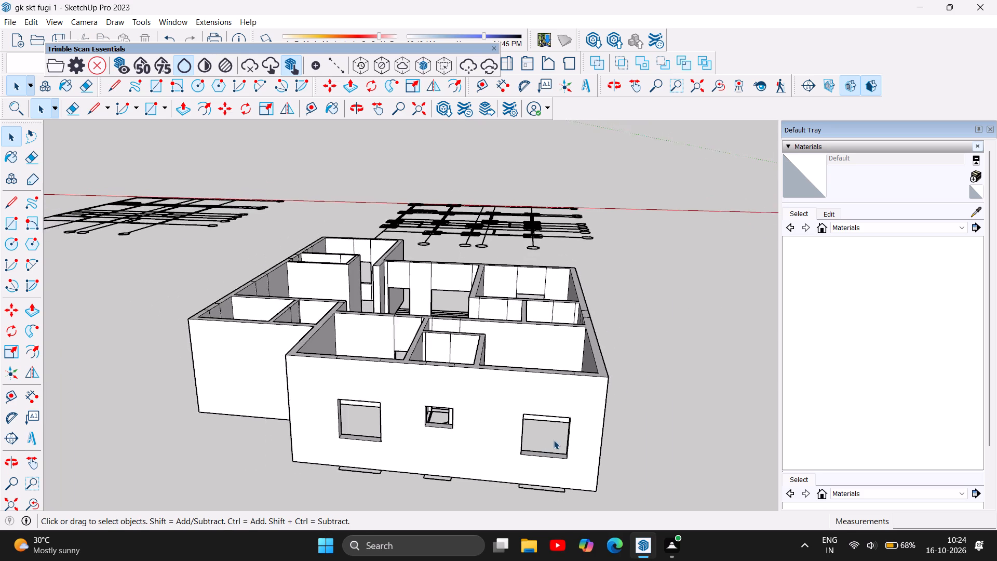
{"action": "scroll", "coordinate": [554, 440], "scroll_direction": "down", "scroll_amount": 2}
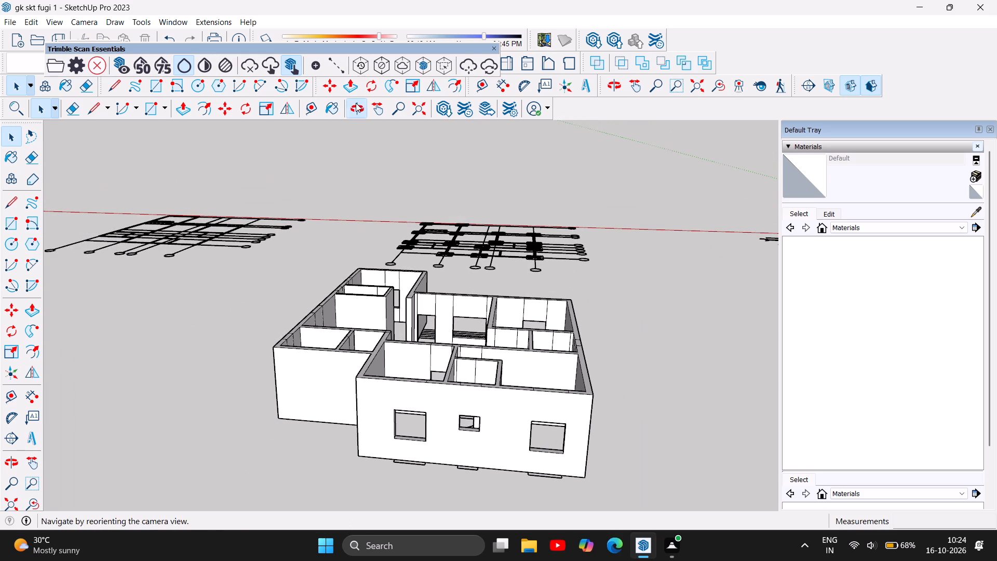
{"action": "left_click", "coordinate": [356, 103]}
{"action": "left_click_drag", "start_coordinate": [263, 371], "coordinate": [492, 344]}
{"action": "left_click_drag", "start_coordinate": [203, 404], "coordinate": [371, 398]}
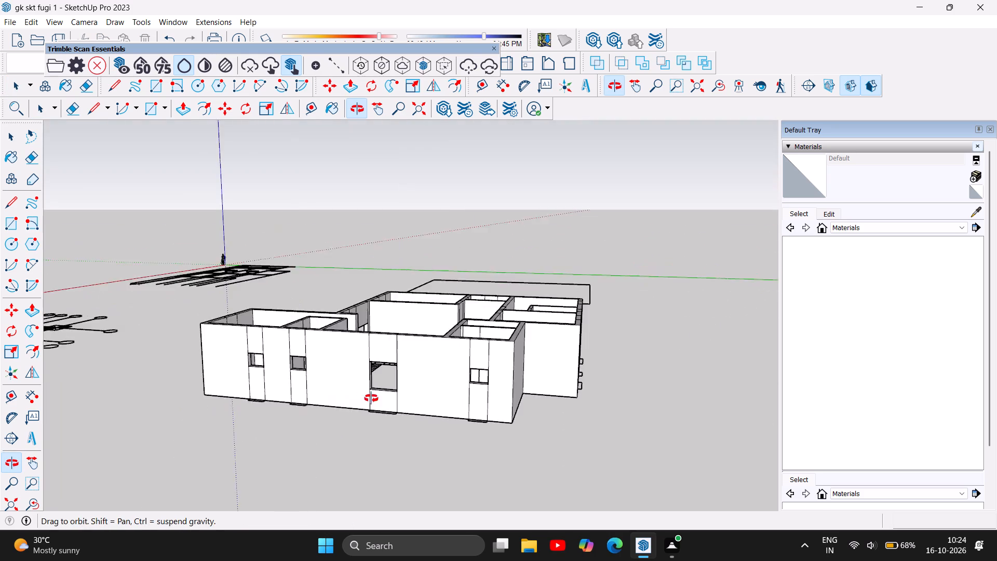
{"action": "left_click_drag", "start_coordinate": [371, 398], "coordinate": [401, 404]}
{"action": "scroll", "coordinate": [517, 360], "scroll_direction": "up", "scroll_amount": 3}
{"action": "scroll", "coordinate": [560, 388], "scroll_direction": "up", "scroll_amount": 2}
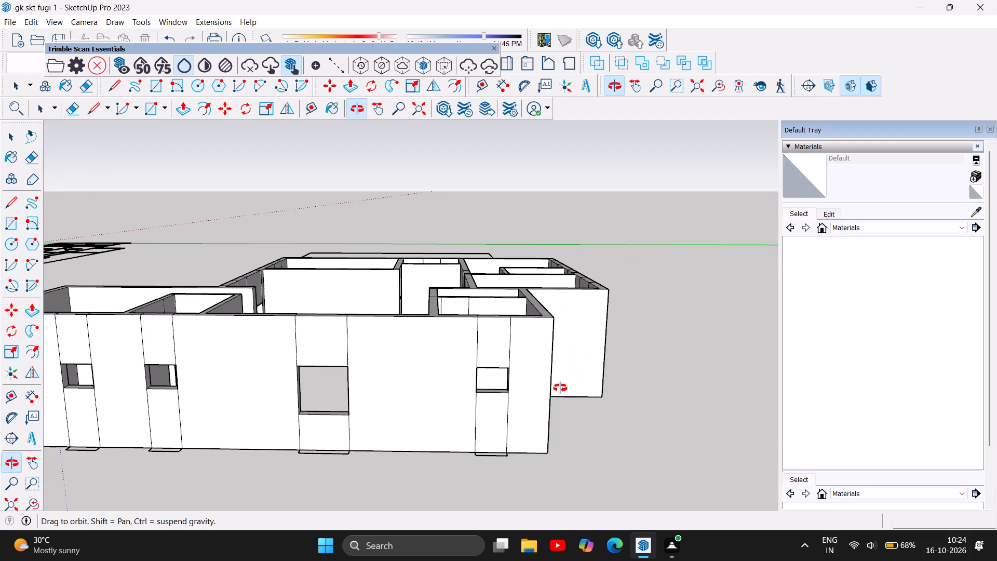
{"action": "left_click", "coordinate": [11, 133]}
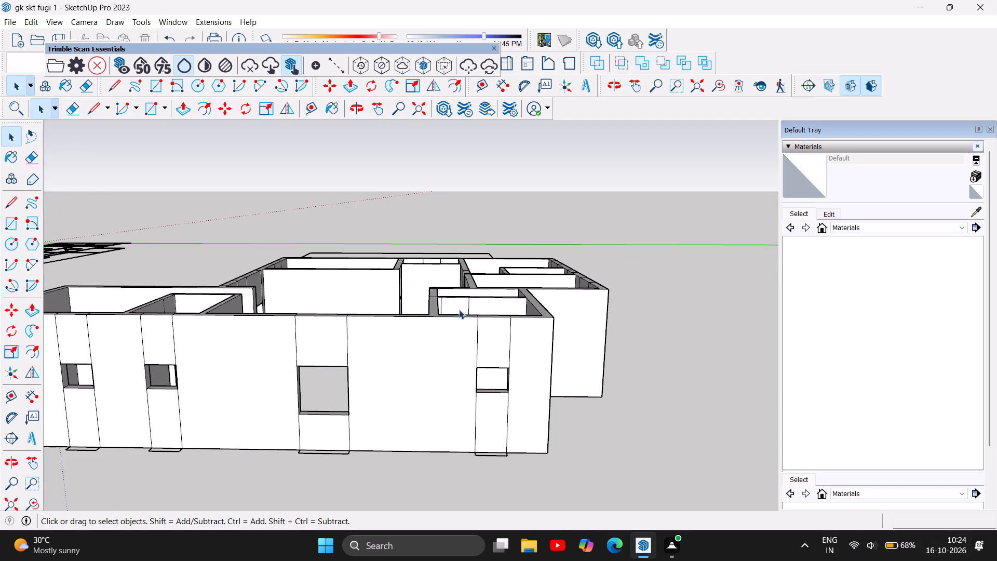
{"action": "left_click", "coordinate": [510, 336]}
{"action": "key", "text": "Delete"}
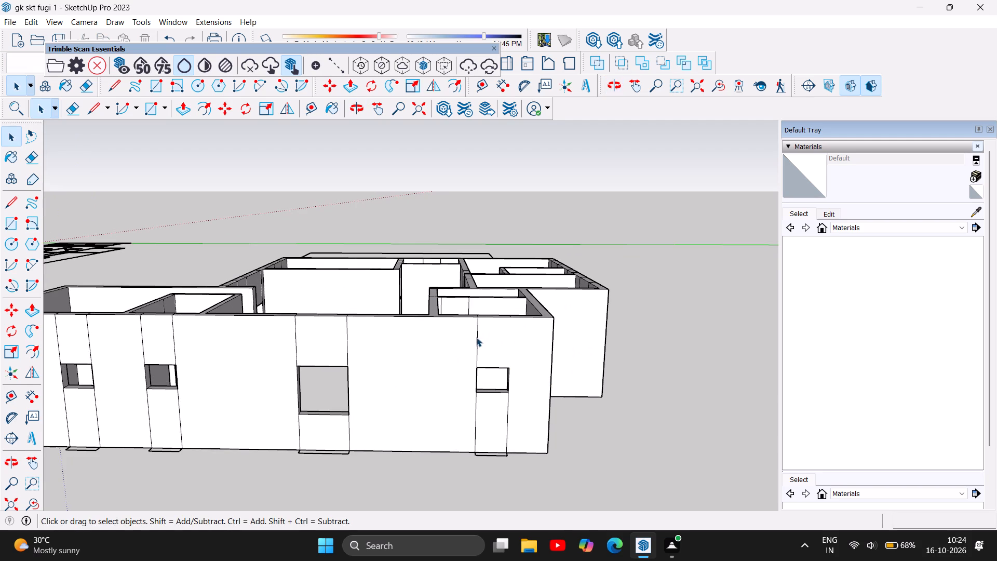
{"action": "left_click", "coordinate": [476, 337]}
{"action": "key", "text": "Delete"}
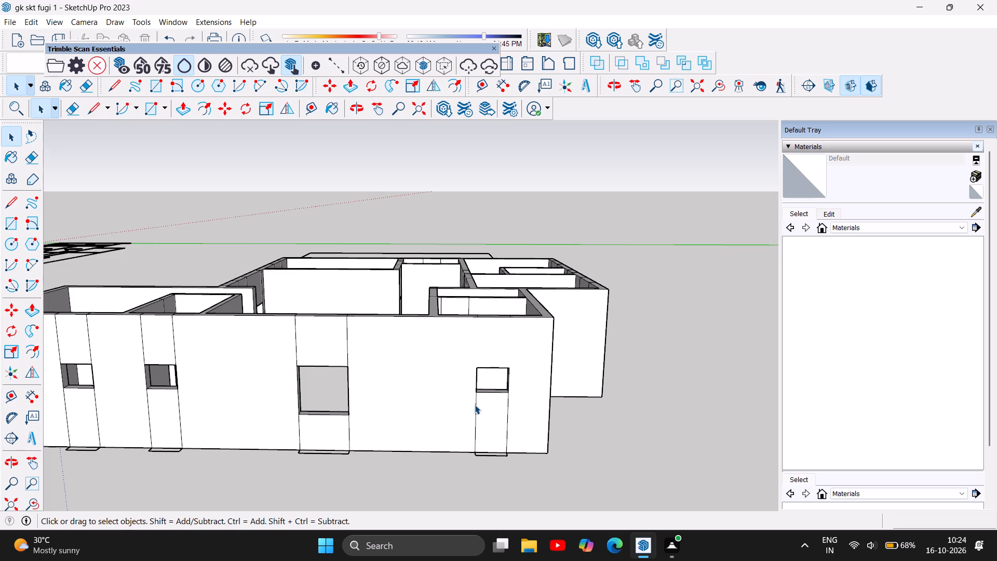
{"action": "left_click", "coordinate": [475, 405]}
{"action": "key", "text": "Delete"}
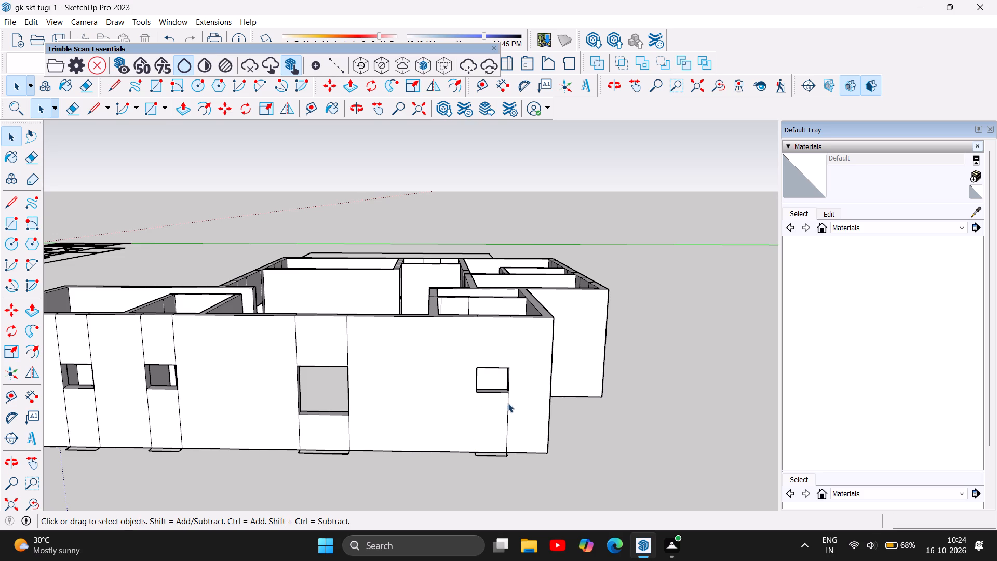
{"action": "left_click", "coordinate": [508, 405]}
{"action": "key", "text": "Delete"}
Delete the four vertical edge lines above and below the large window on the long outer side wall.
{"action": "left_click", "coordinate": [346, 342]}
{"action": "key", "text": "Delete"}
{"action": "left_click", "coordinate": [296, 333]}
{"action": "key", "text": "Delete"}
{"action": "left_click", "coordinate": [348, 424]}
{"action": "key", "text": "Delete"}
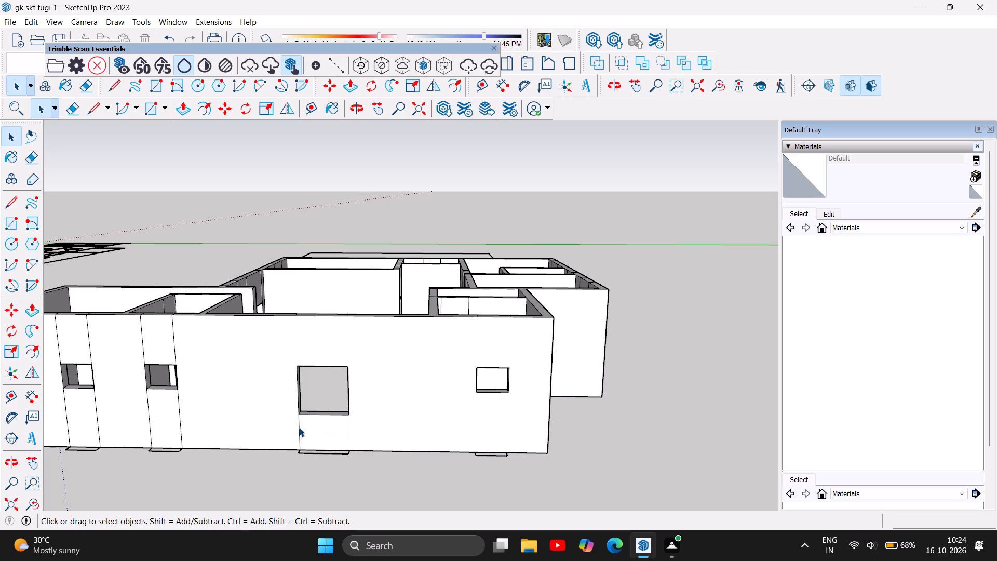
{"action": "left_click", "coordinate": [299, 428]}
{"action": "key", "text": "Delete"}
Delete the four vertical edge lines around the small window between the large window and the front-most small window on the side wall.
{"action": "scroll", "coordinate": [517, 434], "scroll_direction": "down", "scroll_amount": 4}
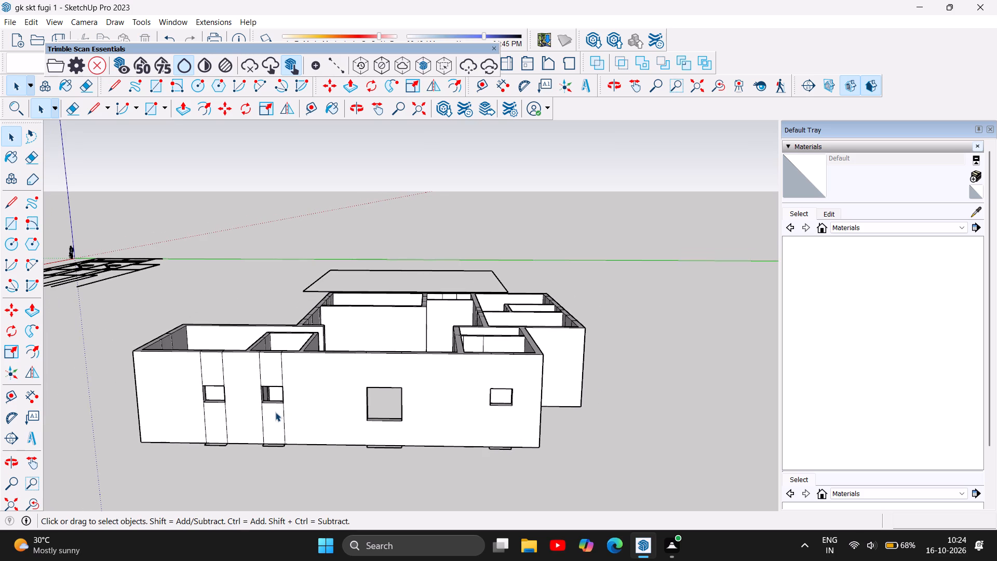
{"action": "scroll", "coordinate": [275, 412], "scroll_direction": "up", "scroll_amount": 5}
{"action": "left_click", "coordinate": [289, 416]}
{"action": "key", "text": "Delete"}
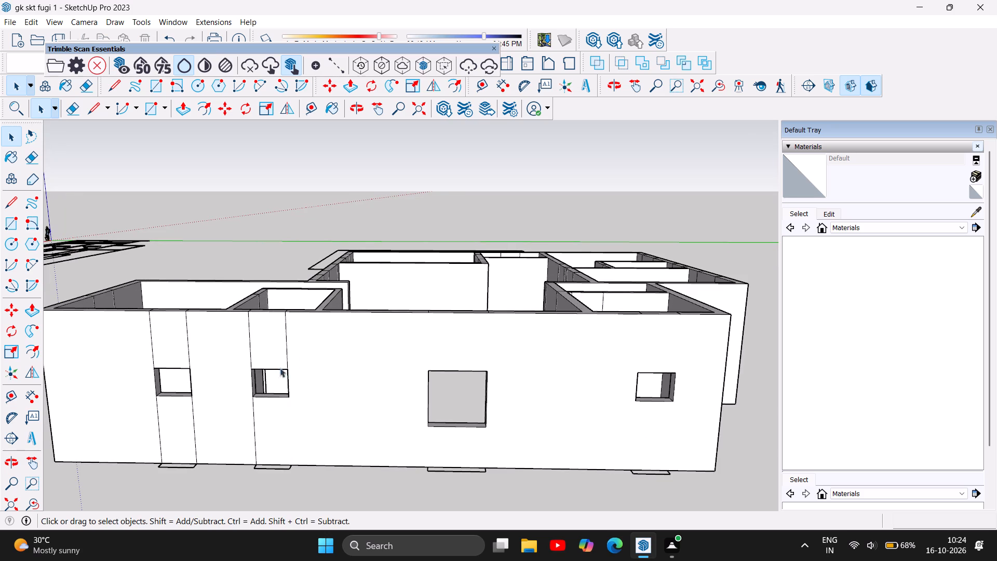
{"action": "left_click", "coordinate": [286, 346]}
{"action": "key", "text": "Delete"}
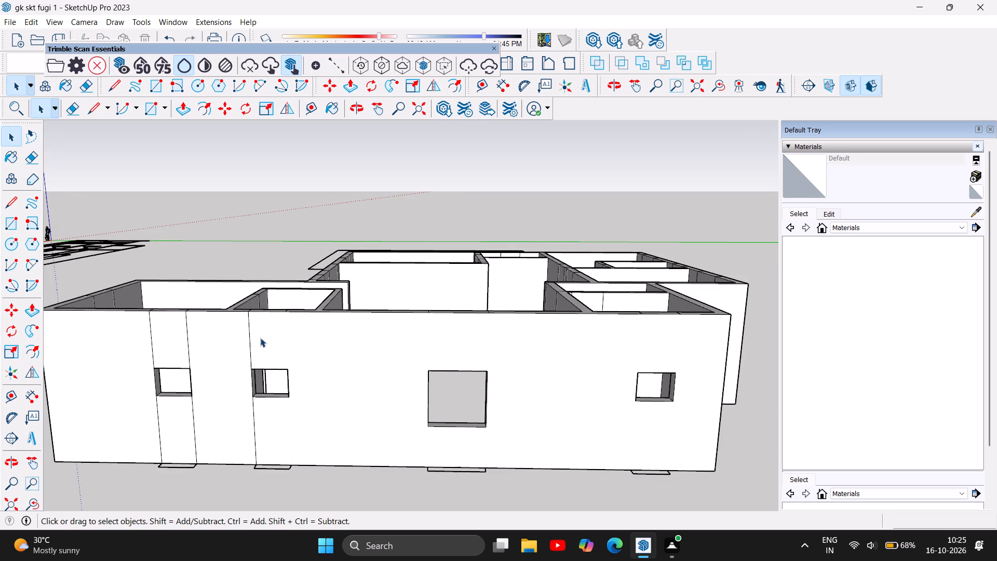
{"action": "left_click", "coordinate": [249, 340]}
{"action": "key", "text": "Delete"}
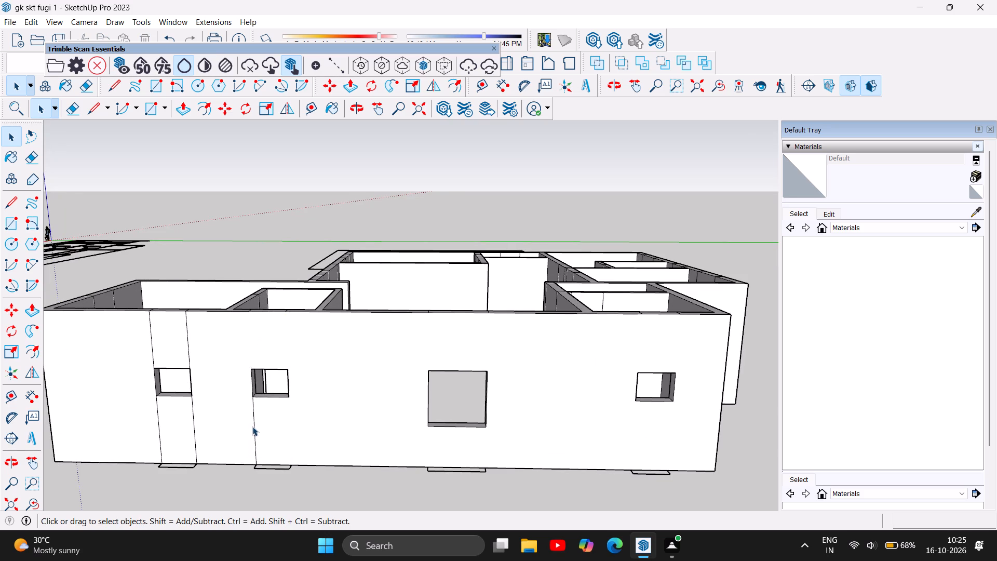
{"action": "left_click", "coordinate": [254, 425]}
{"action": "key", "text": "Delete"}
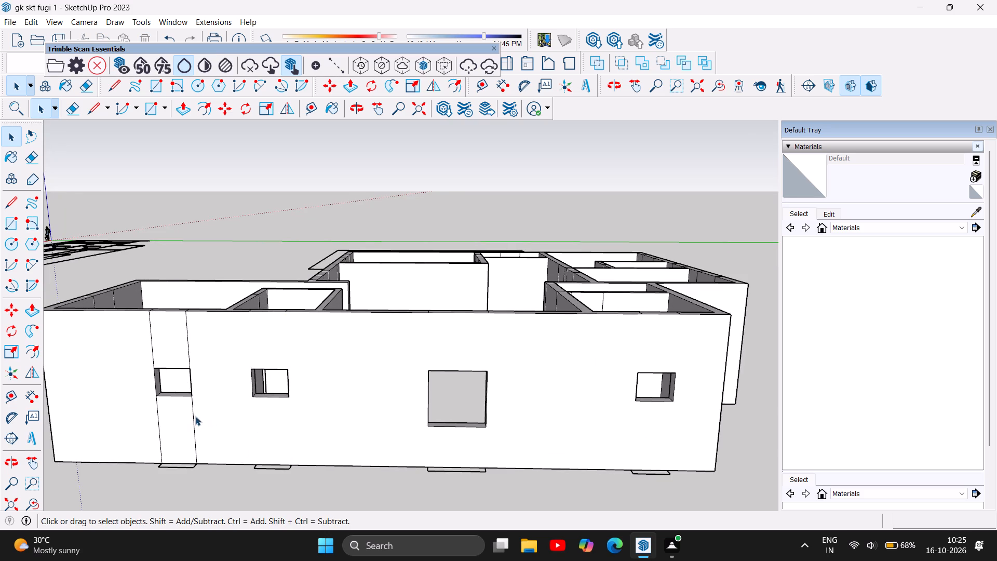
Delete the four vertical edge lines above and below the small window nearest the front end of the long side wall.
{"action": "left_click", "coordinate": [192, 417]}
{"action": "key", "text": "Delete"}
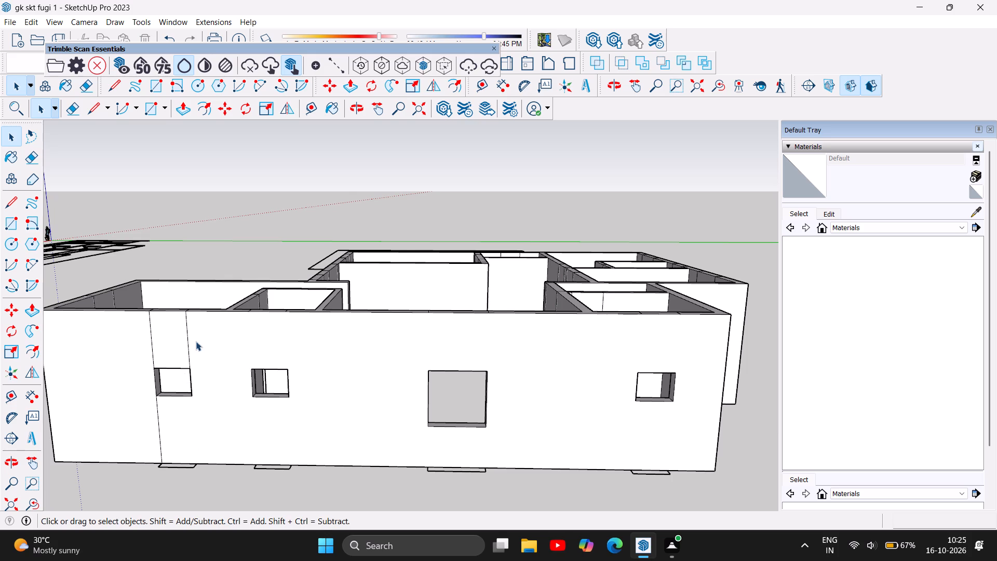
{"action": "left_click", "coordinate": [187, 337]}
{"action": "key", "text": "Delete"}
{"action": "left_click", "coordinate": [150, 336]}
{"action": "key", "text": "Delete"}
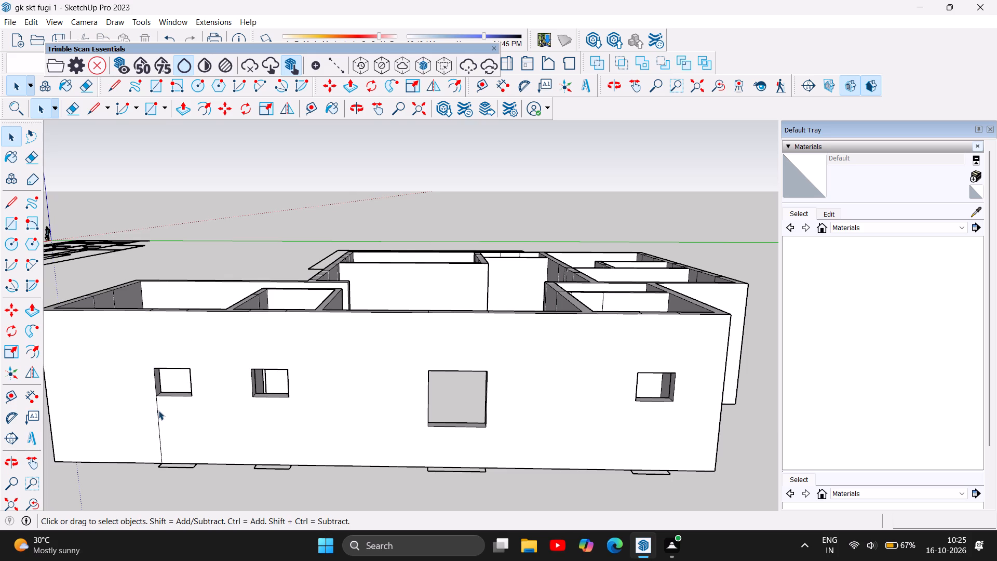
{"action": "left_click", "coordinate": [158, 410]}
{"action": "key", "text": "Delete"}
Delete the two vertical edge lines above the window on the projecting front room's outer front wall.
{"action": "scroll", "coordinate": [568, 448], "scroll_direction": "down", "scroll_amount": 3}
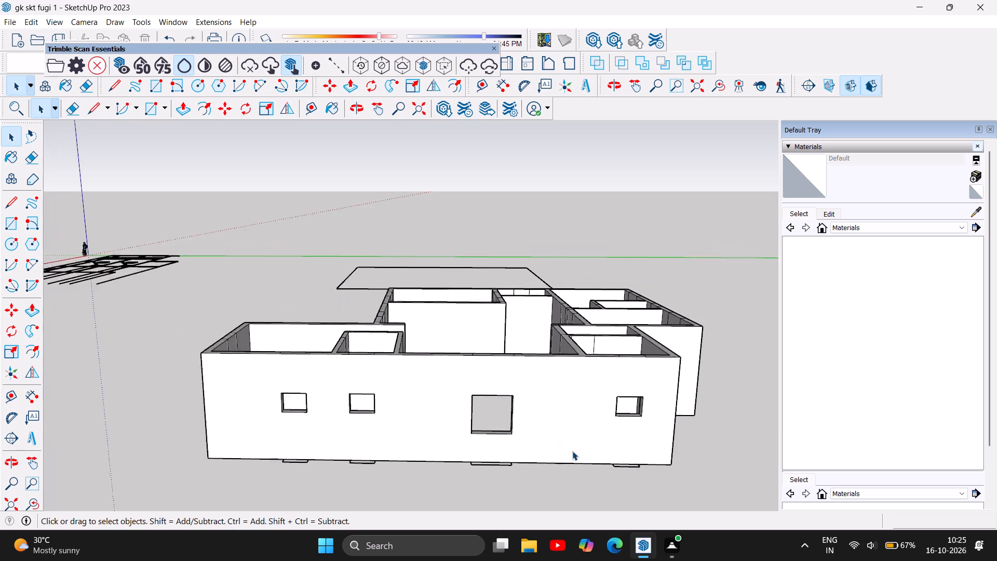
{"action": "scroll", "coordinate": [572, 451], "scroll_direction": "down", "scroll_amount": 6}
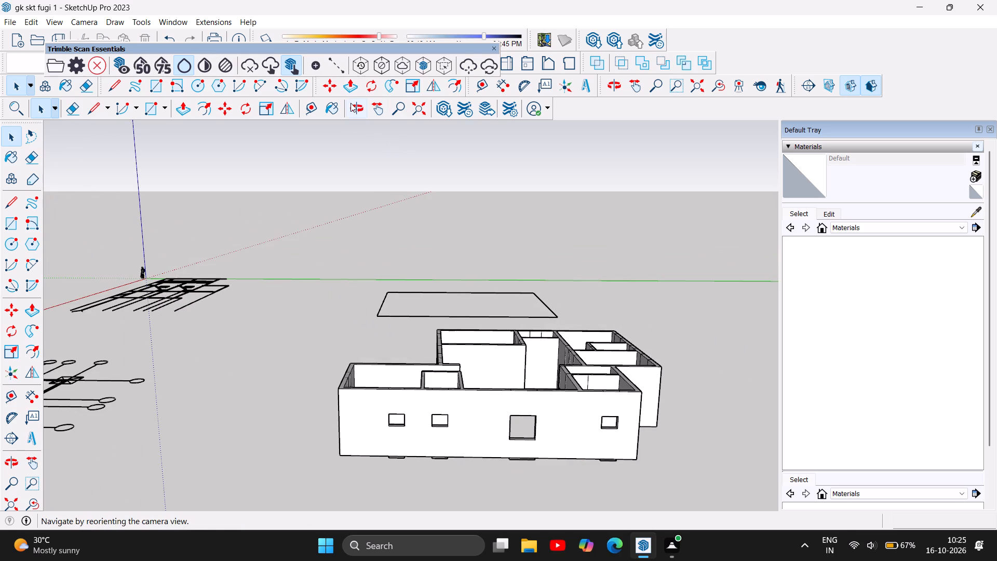
{"action": "left_click", "coordinate": [351, 102]}
{"action": "left_click_drag", "start_coordinate": [227, 325], "coordinate": [551, 326]}
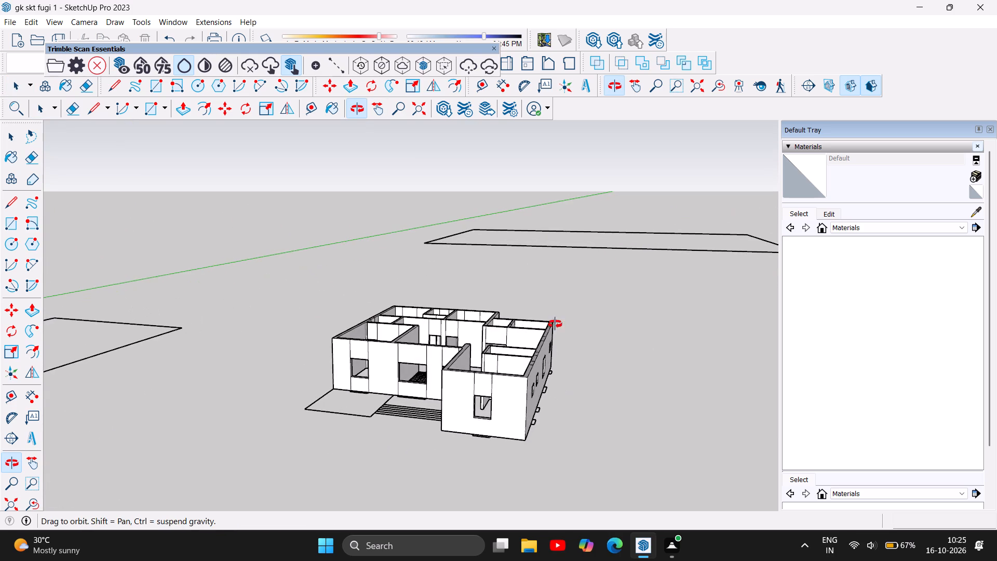
{"action": "scroll", "coordinate": [477, 391], "scroll_direction": "up", "scroll_amount": 5}
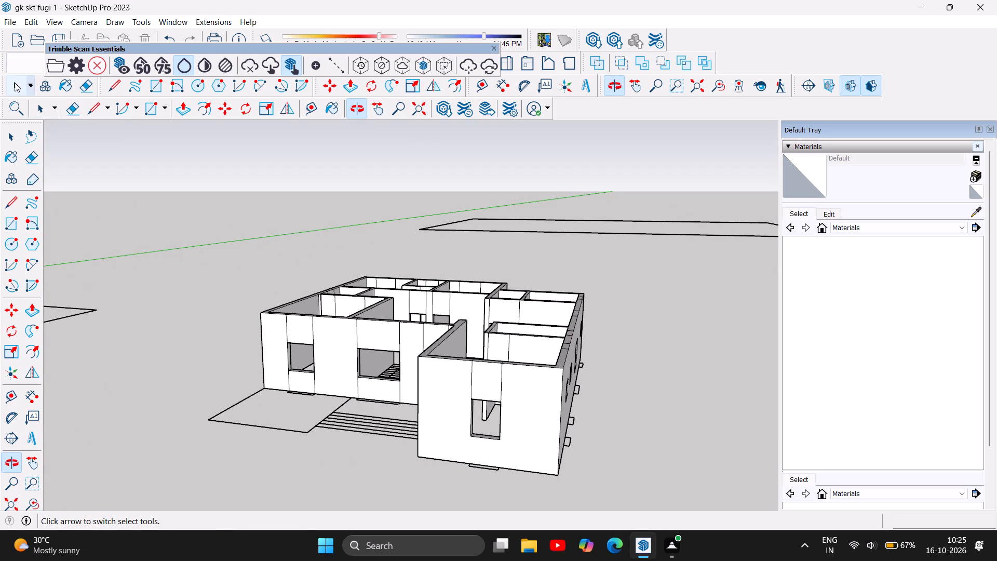
{"action": "left_click", "coordinate": [14, 83]}
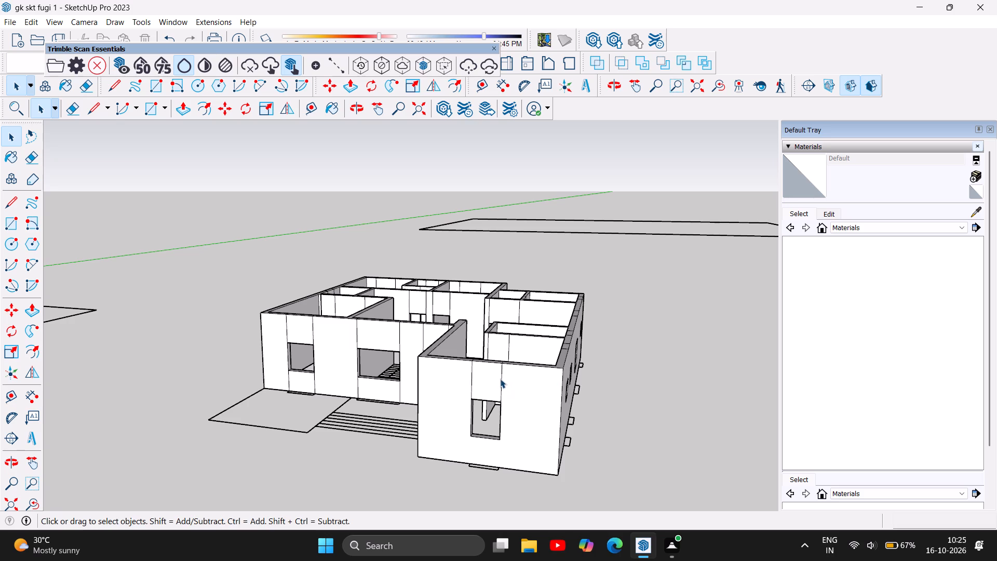
{"action": "left_click", "coordinate": [502, 379]}
{"action": "key", "text": "Delete"}
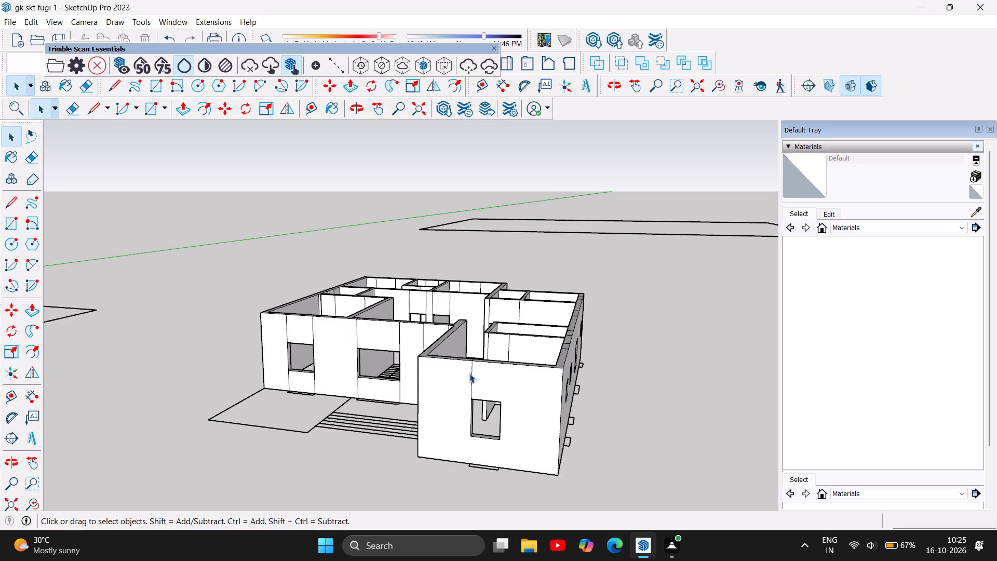
{"action": "left_click", "coordinate": [471, 375]}
{"action": "key", "text": "Delete"}
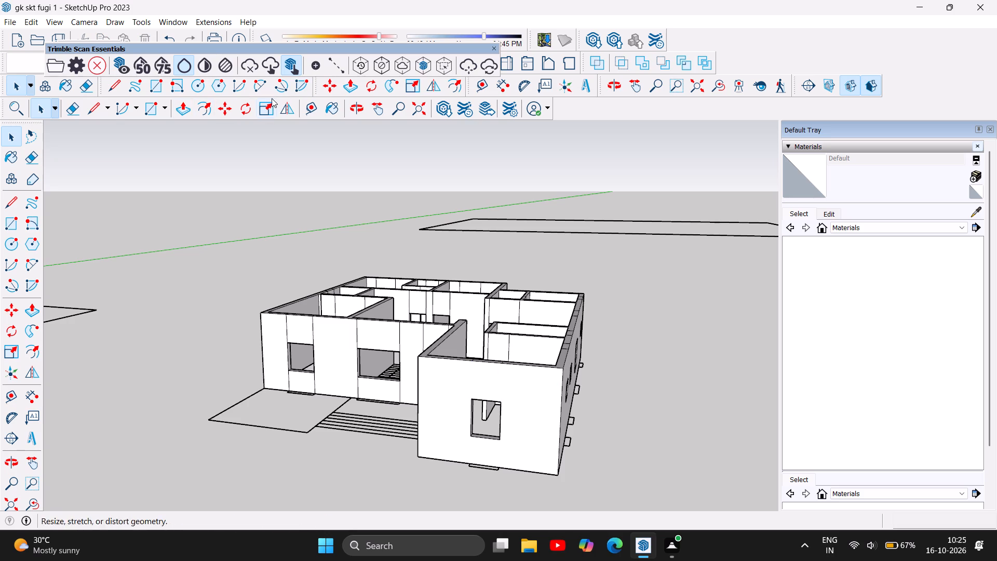
Delete the two vertical edge lines above the entrance door on the front wall beside the projecting room.
{"action": "left_click", "coordinate": [355, 103]}
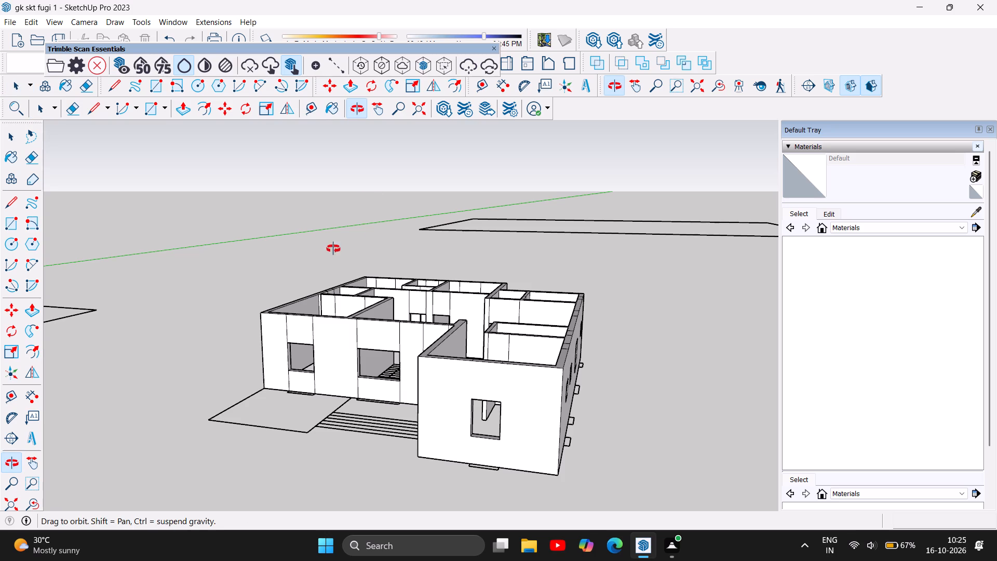
{"action": "left_click_drag", "start_coordinate": [268, 355], "coordinate": [366, 371]}
{"action": "triple_click", "coordinate": [366, 371]}
{"action": "left_click", "coordinate": [367, 371]}
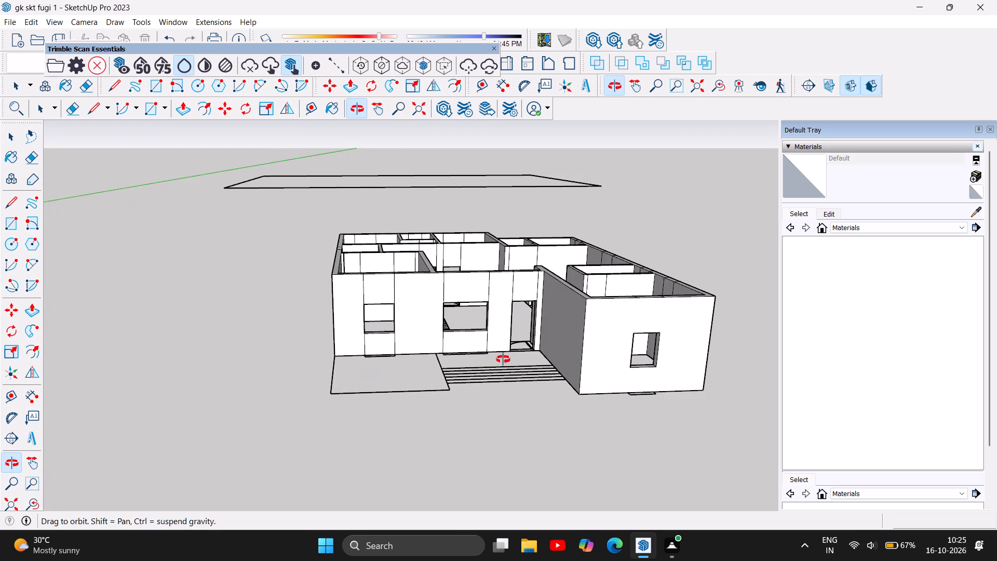
{"action": "scroll", "coordinate": [570, 269], "scroll_direction": "up", "scroll_amount": 7}
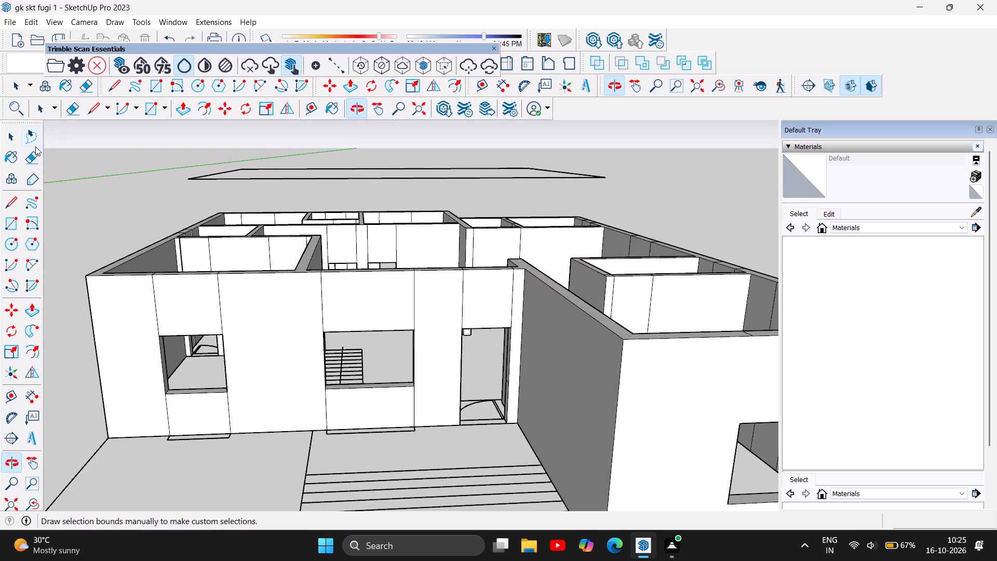
{"action": "left_click", "coordinate": [12, 140]}
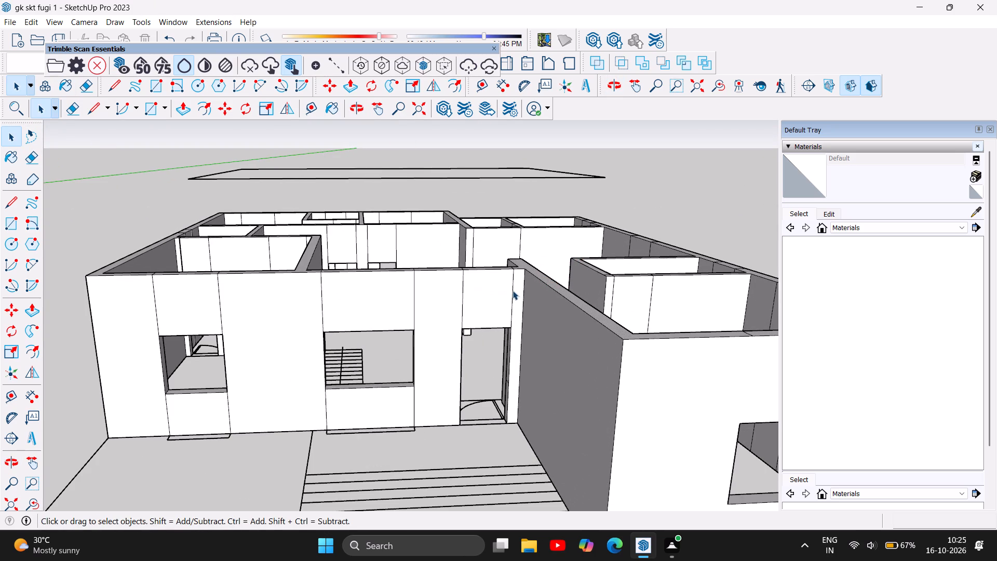
{"action": "left_click", "coordinate": [513, 290]}
{"action": "key", "text": "Delete"}
{"action": "double_click", "coordinate": [463, 290]}
{"action": "key", "text": "Delete"}
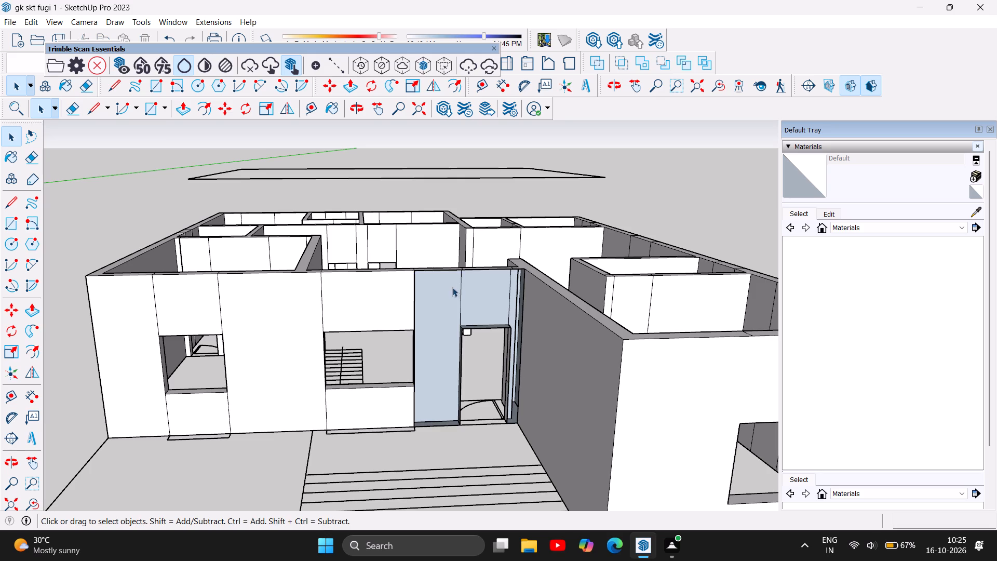
{"action": "key", "text": "ctrl+z"}
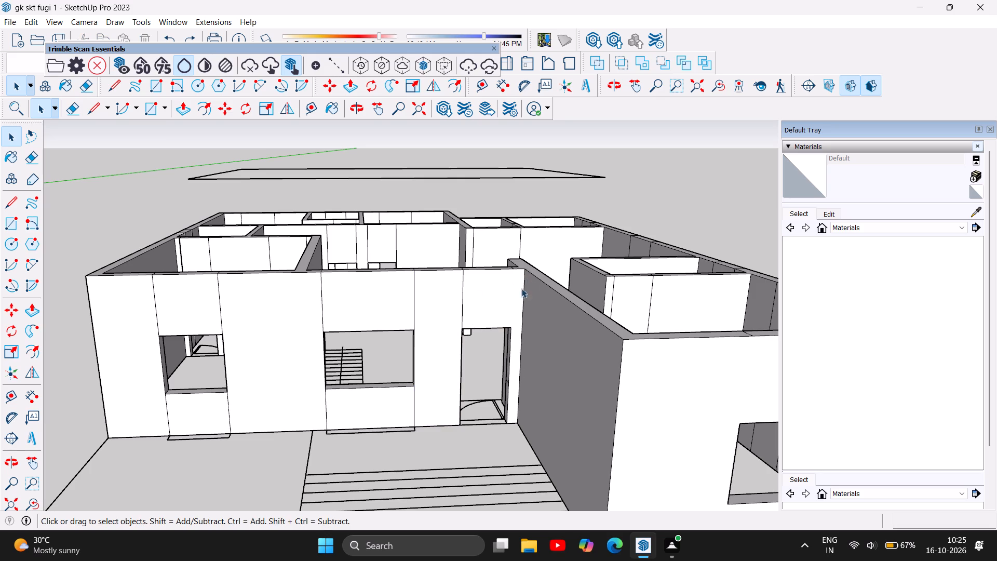
{"action": "left_click", "coordinate": [463, 292]}
{"action": "key", "text": "Delete"}
Delete the four vertical edge lines above and below the front-wall window nearest the entrance door.
{"action": "left_click", "coordinate": [415, 295]}
{"action": "key", "text": "Delete"}
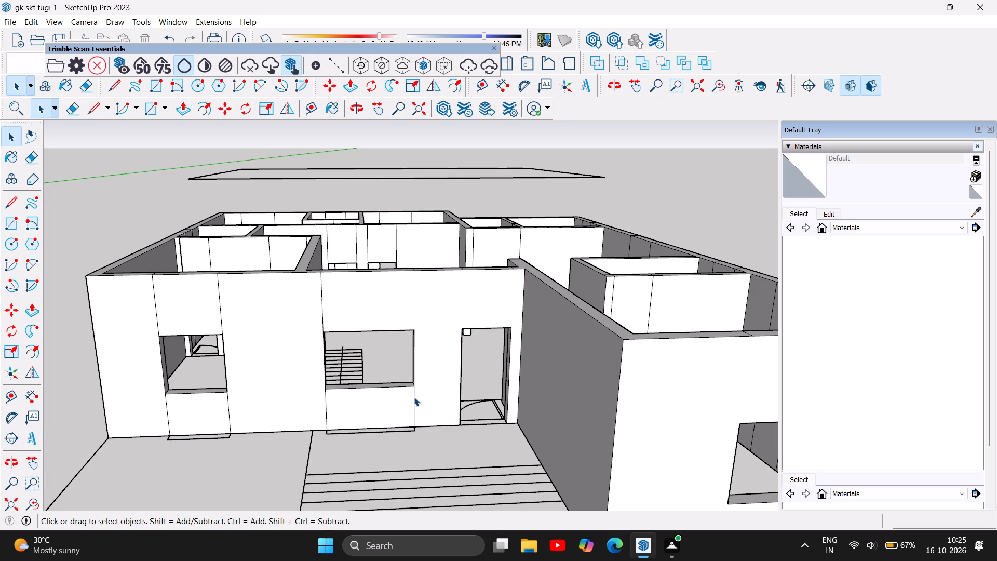
{"action": "left_click", "coordinate": [414, 397]}
{"action": "key", "text": "Delete"}
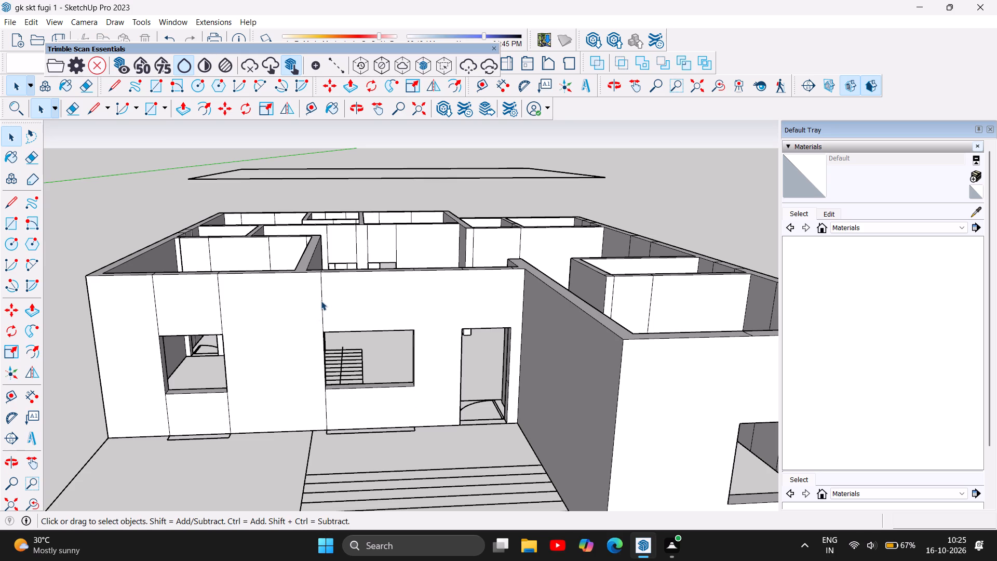
{"action": "left_click", "coordinate": [321, 301]}
{"action": "key", "text": "Delete"}
{"action": "left_click", "coordinate": [326, 402]}
{"action": "key", "text": "Delete"}
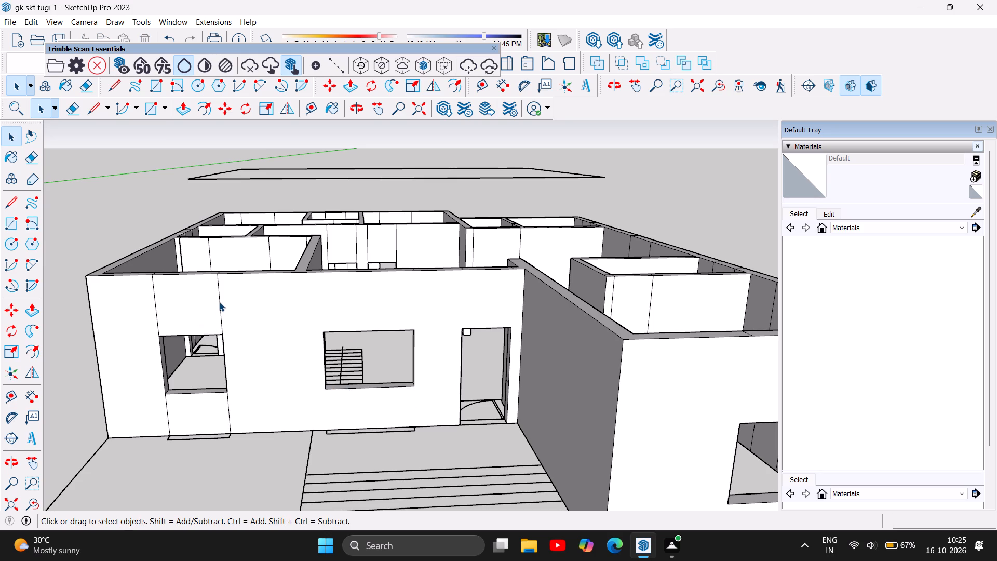
Delete the four vertical edge lines above and below the front-wall window farthest from the entrance door.
{"action": "left_click", "coordinate": [219, 302]}
{"action": "key", "text": "Delete"}
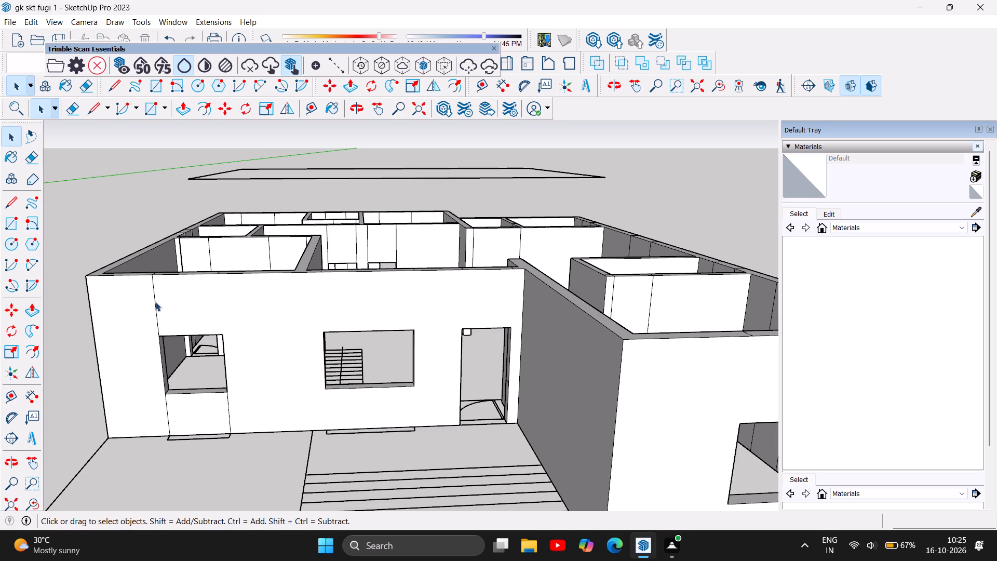
{"action": "left_click", "coordinate": [155, 302]}
{"action": "key", "text": "Delete"}
{"action": "left_click", "coordinate": [227, 407]}
{"action": "key", "text": "Delete"}
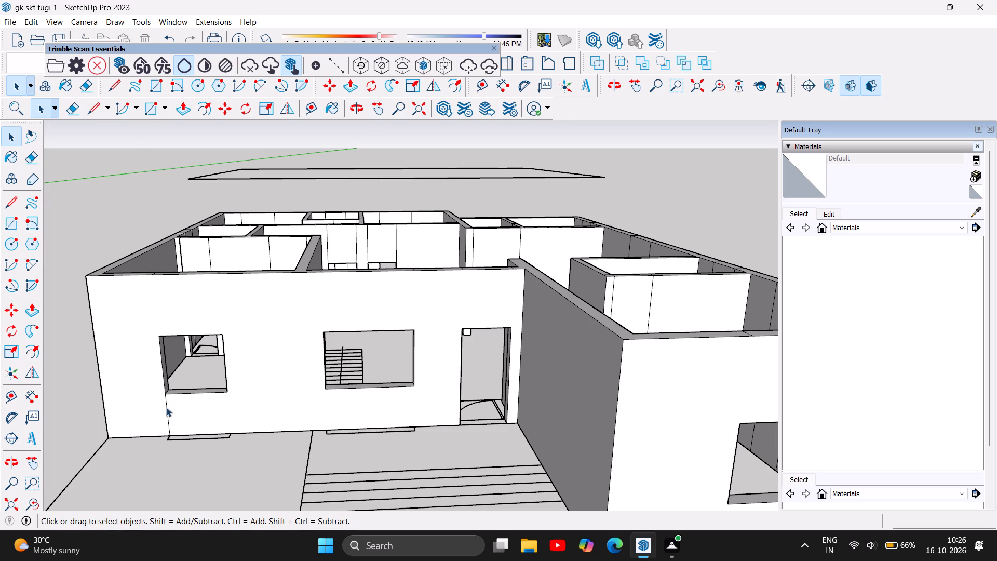
{"action": "left_click", "coordinate": [167, 405]}
{"action": "key", "text": "Delete"}
Delete the four vertical edge lines above and below the single small window on the opposite outer side wall.
{"action": "scroll", "coordinate": [330, 437], "scroll_direction": "down", "scroll_amount": 6}
{"action": "scroll", "coordinate": [449, 363], "scroll_direction": "down", "scroll_amount": 6}
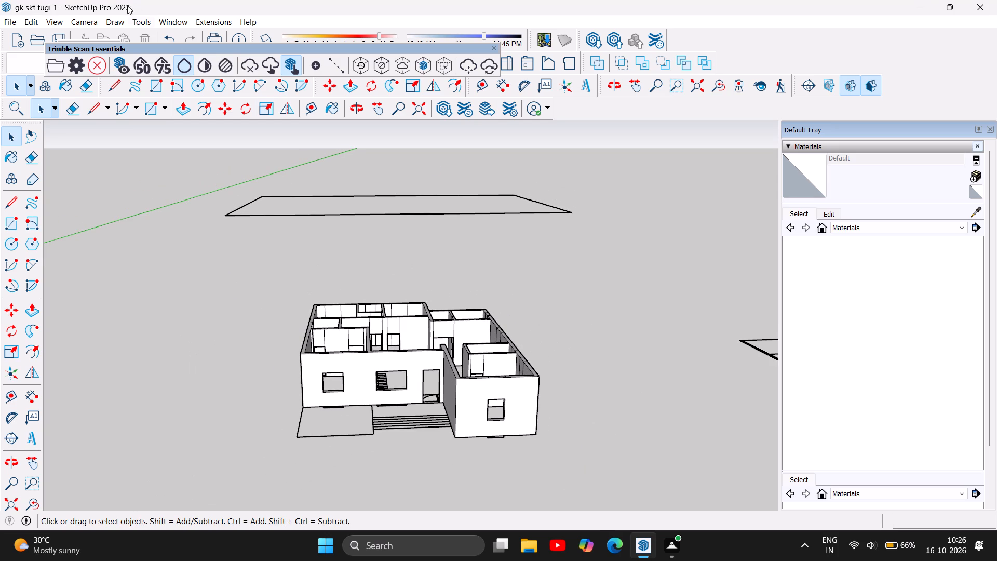
{"action": "left_click", "coordinate": [352, 108]}
{"action": "left_click_drag", "start_coordinate": [271, 376], "coordinate": [277, 376]}
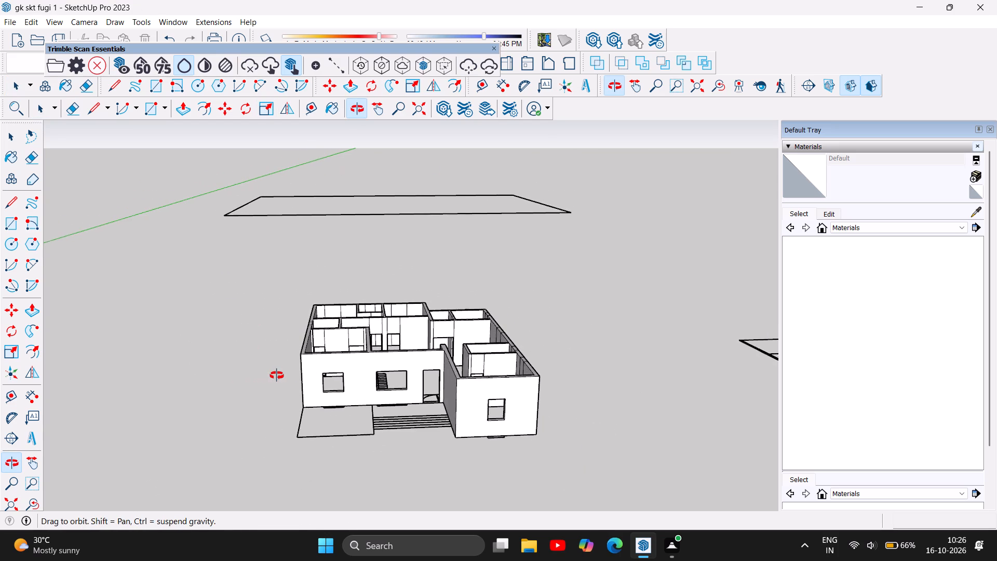
{"action": "left_click_drag", "start_coordinate": [277, 376], "coordinate": [558, 399]}
{"action": "left_click_drag", "start_coordinate": [262, 417], "coordinate": [318, 412]}
{"action": "scroll", "coordinate": [385, 388], "scroll_direction": "up", "scroll_amount": 9}
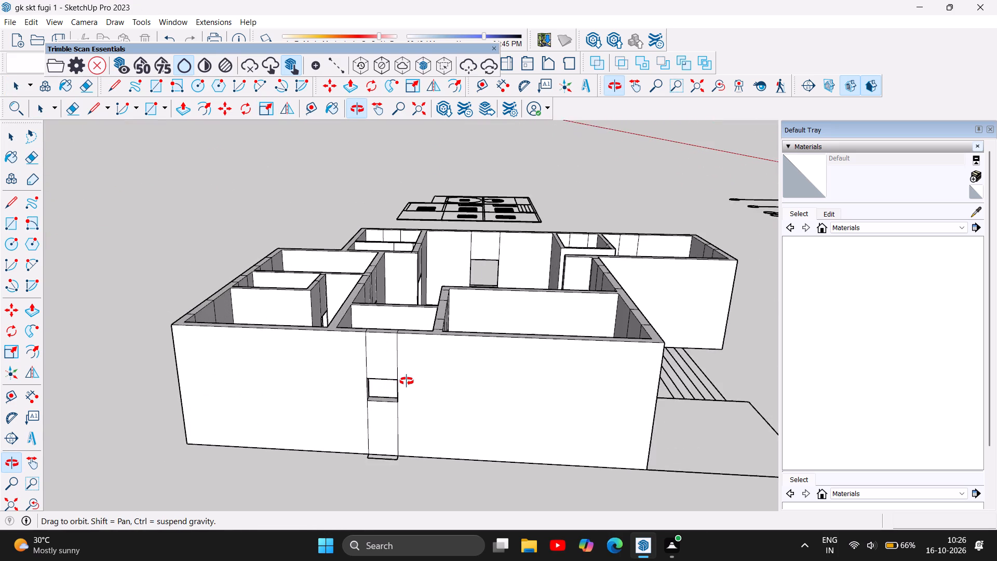
{"action": "left_click", "coordinate": [13, 139]}
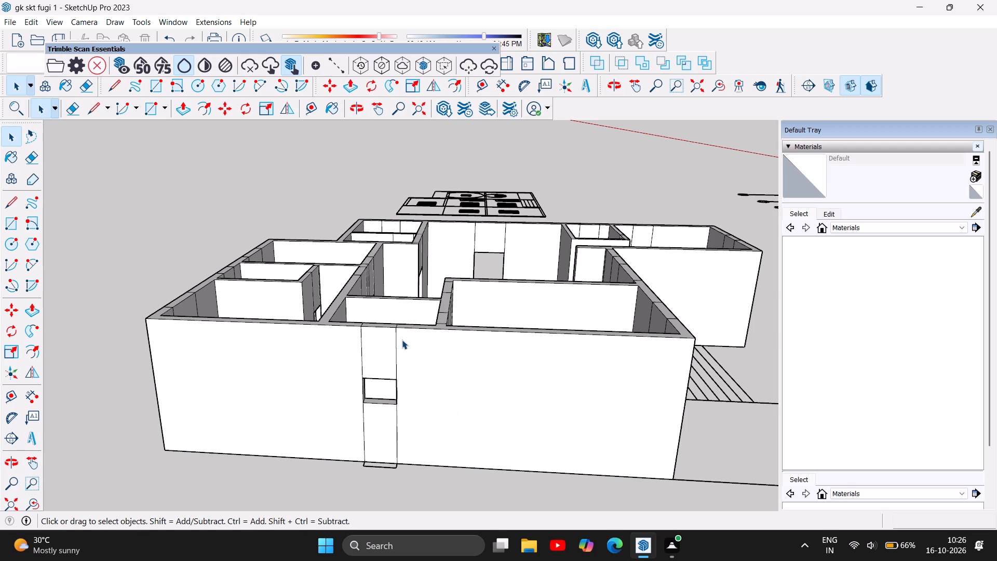
{"action": "left_click", "coordinate": [396, 346]}
{"action": "key", "text": "Delete"}
{"action": "left_click", "coordinate": [361, 349]}
{"action": "key", "text": "Delete"}
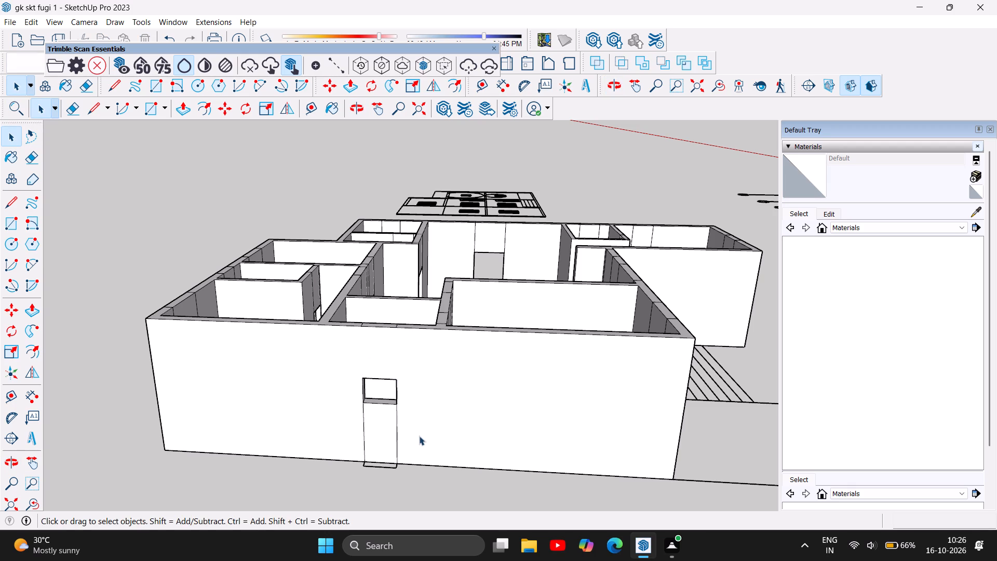
{"action": "left_click", "coordinate": [397, 431]}
{"action": "key", "text": "Delete"}
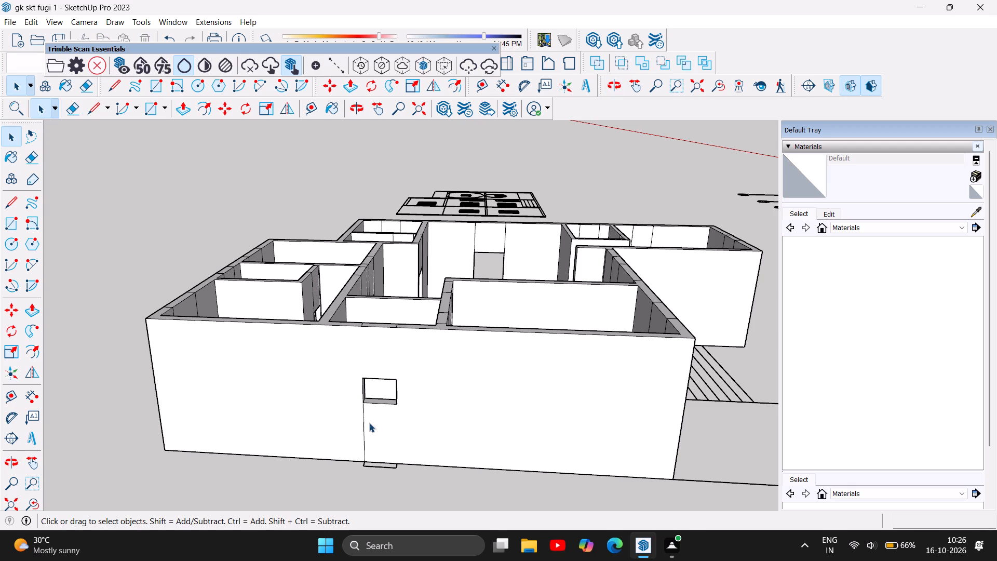
{"action": "left_click", "coordinate": [363, 420]}
{"action": "key", "text": "Delete"}
Check the outer wall faces all around the house for remaining vertical edge lines.
{"action": "scroll", "coordinate": [551, 461], "scroll_direction": "down", "scroll_amount": 6}
{"action": "left_click_drag", "start_coordinate": [550, 460], "coordinate": [455, 238]}
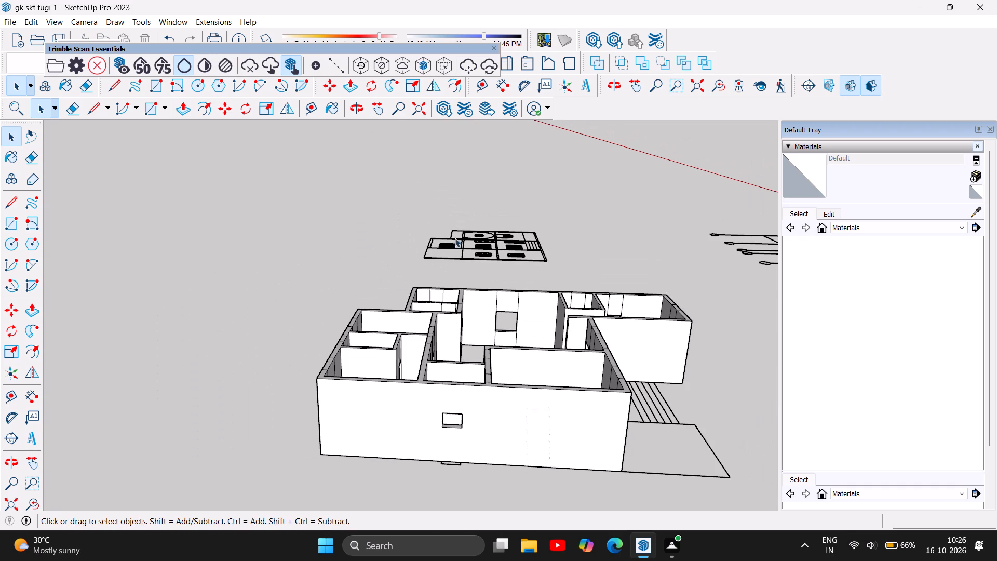
{"action": "left_click_drag", "start_coordinate": [455, 238], "coordinate": [578, 495]}
{"action": "left_click_drag", "start_coordinate": [578, 495], "coordinate": [572, 476]}
{"action": "key", "text": "Escape"}
{"action": "left_click", "coordinate": [354, 111]}
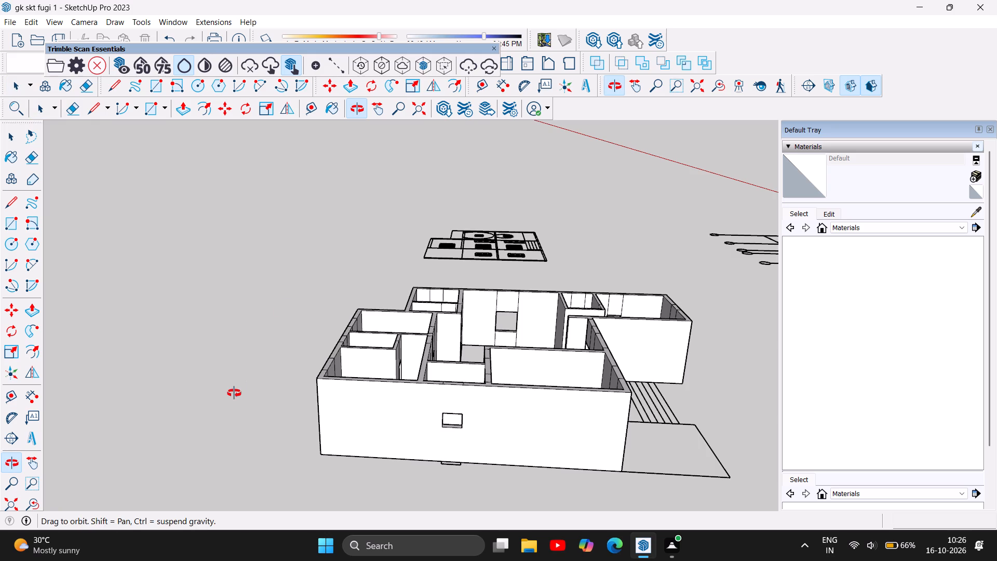
{"action": "left_click_drag", "start_coordinate": [233, 393], "coordinate": [573, 407]}
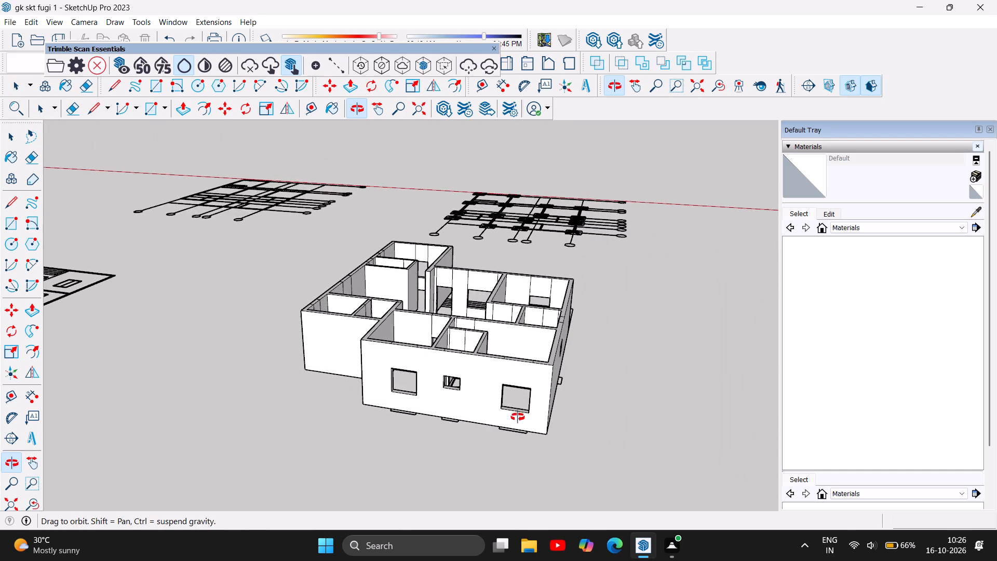
{"action": "left_click_drag", "start_coordinate": [264, 366], "coordinate": [483, 416]}
{"action": "left_click_drag", "start_coordinate": [205, 386], "coordinate": [399, 387]}
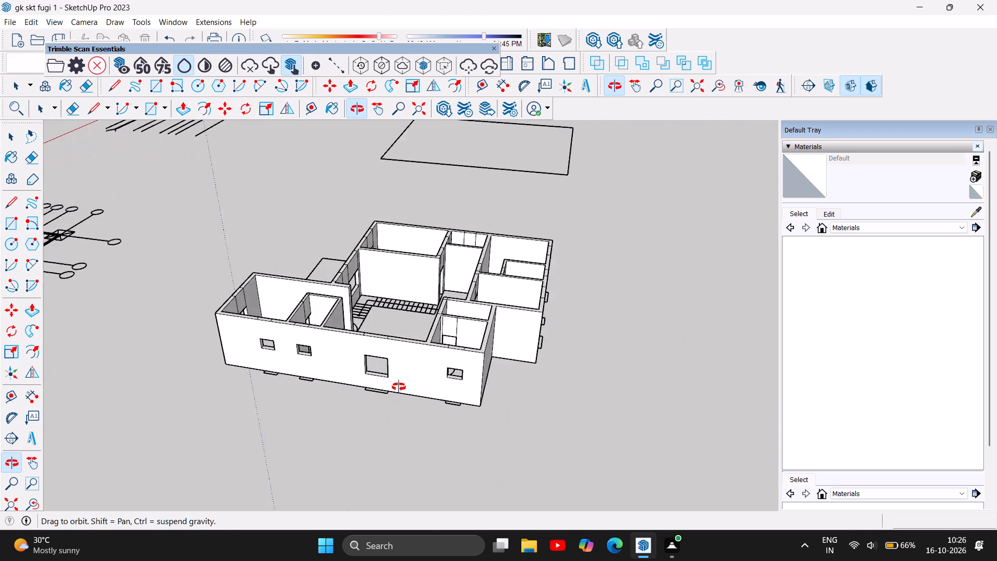
{"action": "left_click_drag", "start_coordinate": [399, 387], "coordinate": [406, 385]}
{"action": "left_click_drag", "start_coordinate": [143, 372], "coordinate": [437, 383]}
{"action": "left_click_drag", "start_coordinate": [78, 393], "coordinate": [224, 406]}
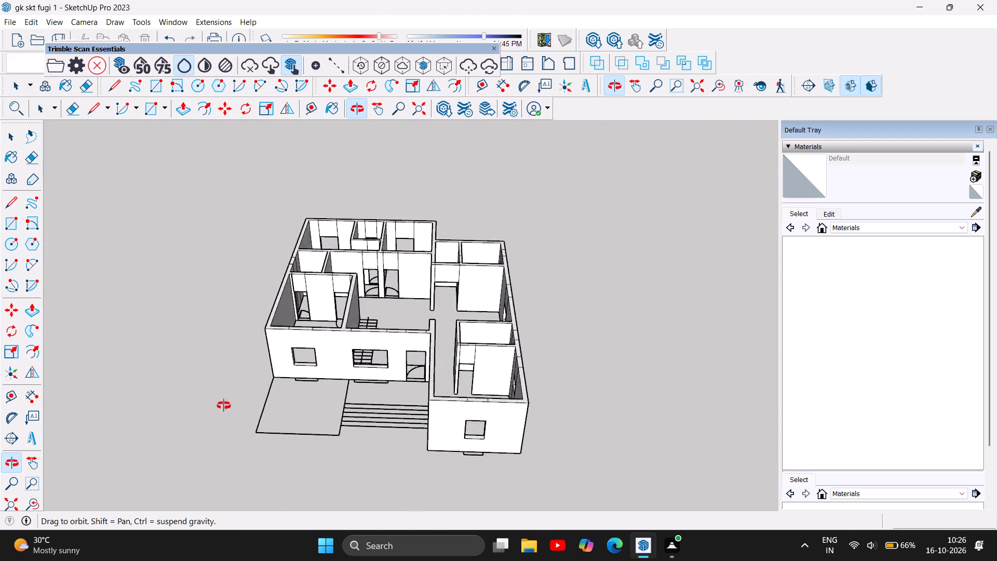
Delete the four vertical edge lines above and below the window on the inner wall face of the large rear corner room.
{"action": "left_click_drag", "start_coordinate": [224, 406], "coordinate": [205, 489]}
{"action": "left_click_drag", "start_coordinate": [259, 377], "coordinate": [260, 463]}
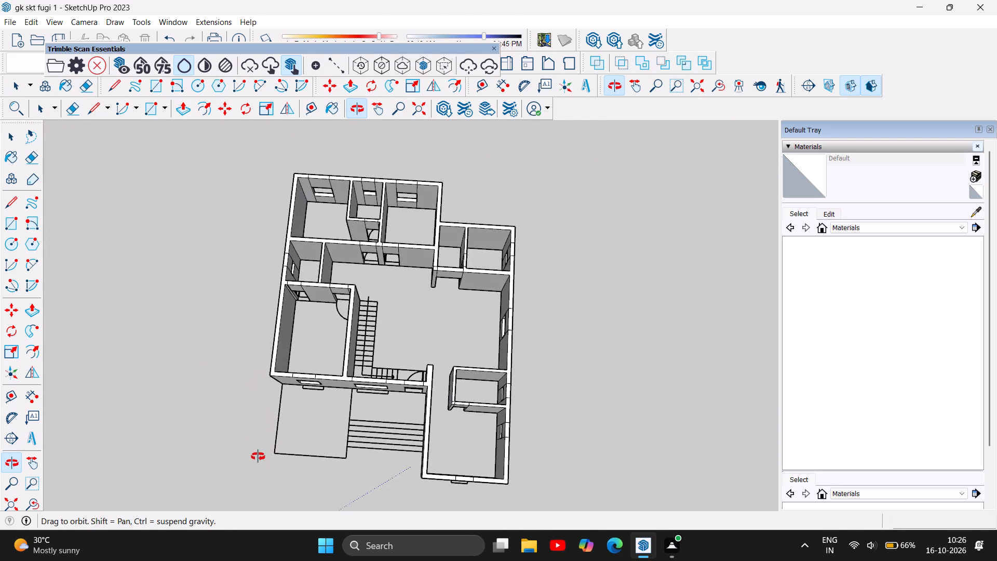
{"action": "scroll", "coordinate": [297, 172], "scroll_direction": "up", "scroll_amount": 7}
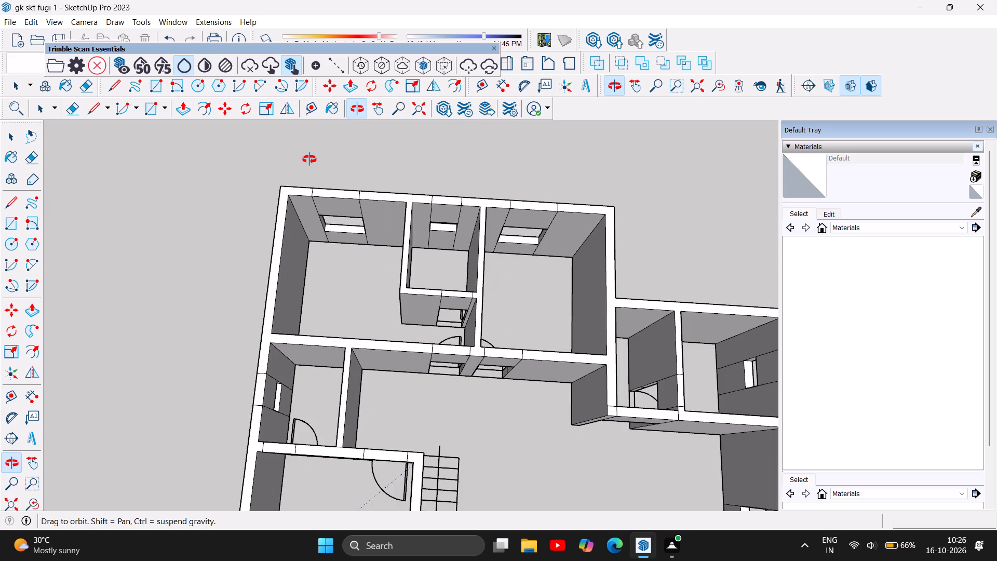
{"action": "scroll", "coordinate": [325, 203], "scroll_direction": "up", "scroll_amount": 7}
{"action": "left_click_drag", "start_coordinate": [339, 371], "coordinate": [339, 371]}
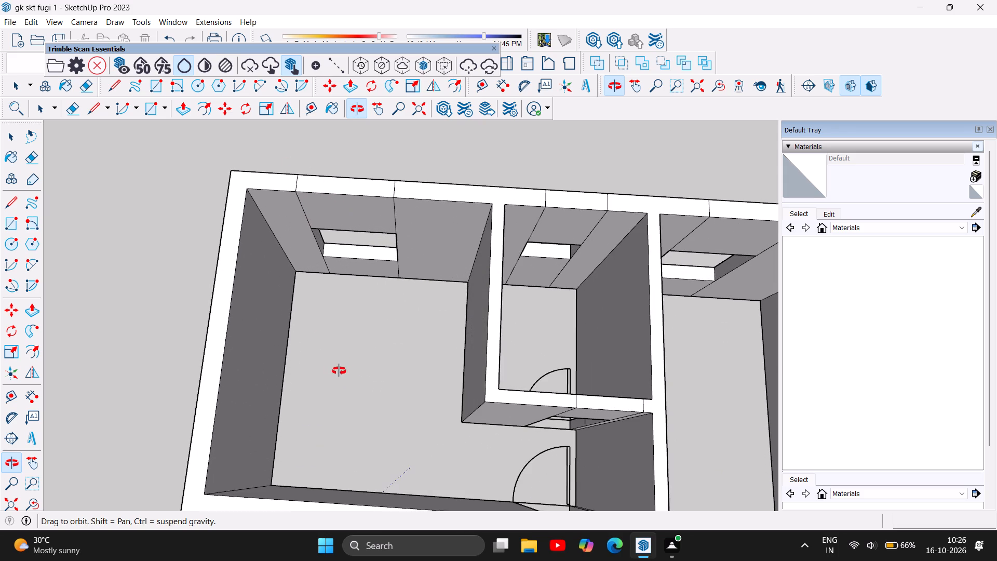
{"action": "left_click_drag", "start_coordinate": [339, 371], "coordinate": [372, 303]}
{"action": "scroll", "coordinate": [368, 306], "scroll_direction": "up", "scroll_amount": 4}
{"action": "left_click_drag", "start_coordinate": [358, 372], "coordinate": [354, 341]}
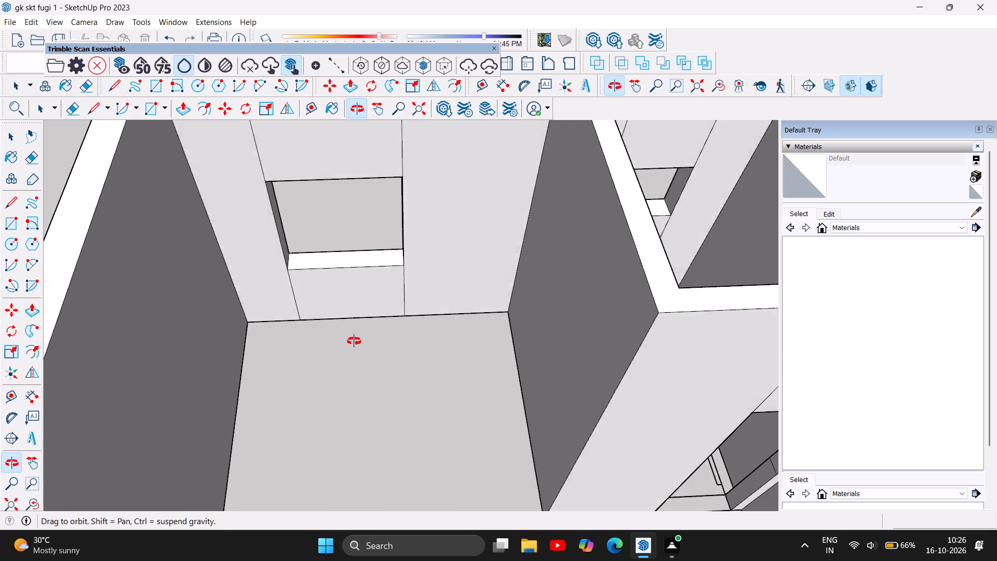
{"action": "left_click_drag", "start_coordinate": [354, 341], "coordinate": [360, 328]}
{"action": "left_click", "coordinate": [10, 132]}
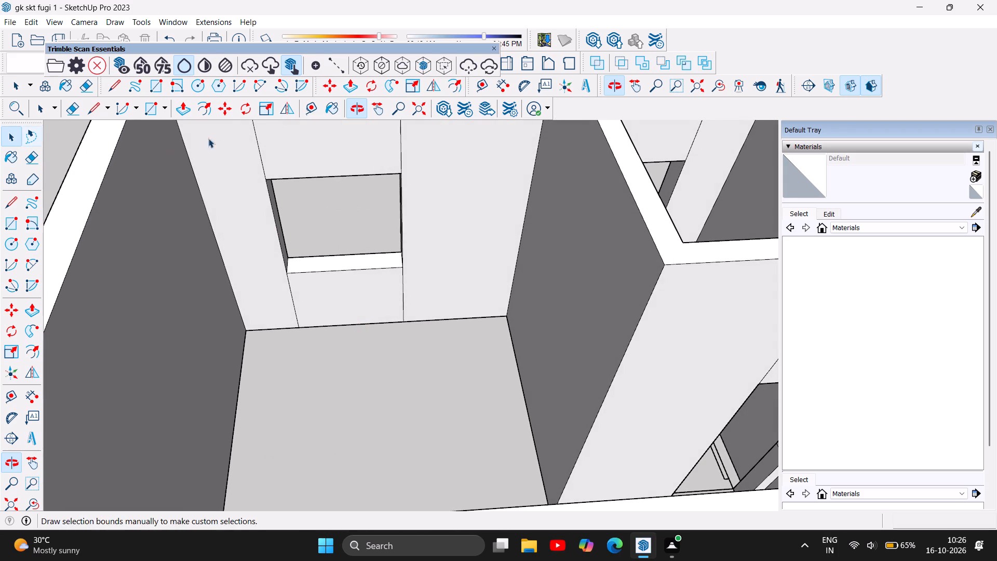
{"action": "left_click", "coordinate": [255, 137]}
{"action": "key", "text": "Delete"}
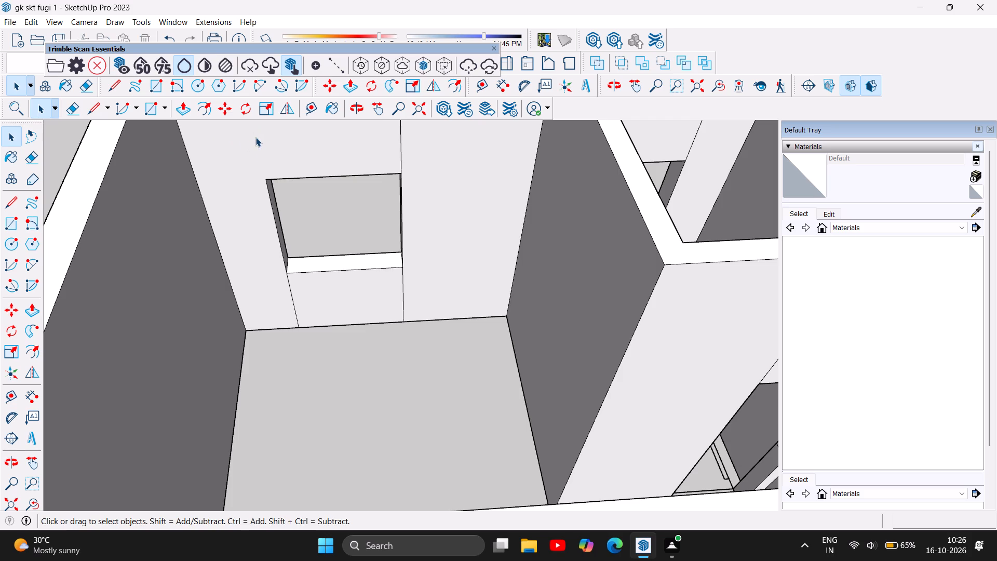
{"action": "left_click", "coordinate": [401, 132]}
{"action": "key", "text": "Delete"}
{"action": "left_click", "coordinate": [403, 291]}
{"action": "key", "text": "Delete"}
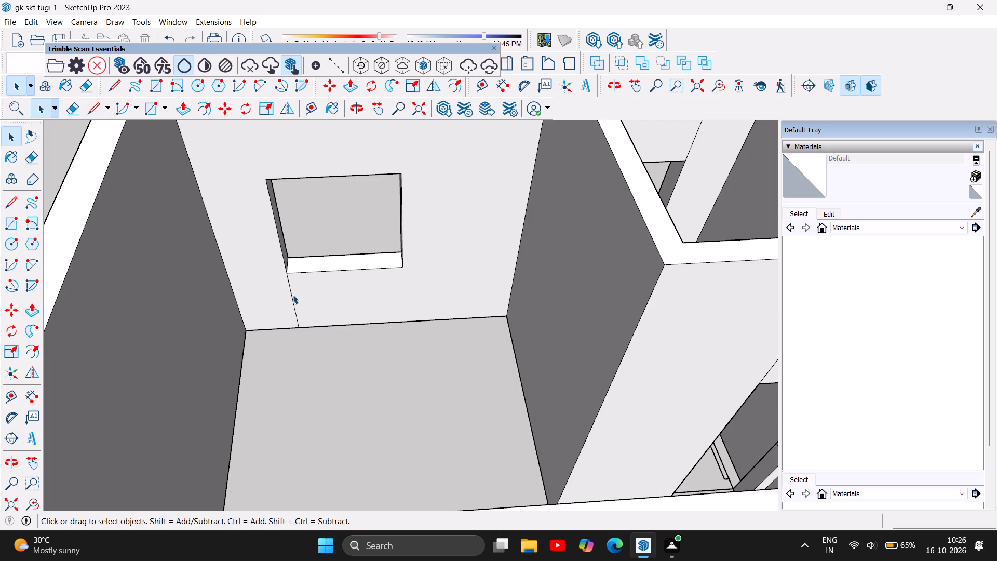
{"action": "left_click", "coordinate": [293, 298]}
{"action": "key", "text": "Delete"}
Delete the two short edge lines crossing the wall top above the rear corner room's window.
{"action": "scroll", "coordinate": [251, 327], "scroll_direction": "down", "scroll_amount": 5}
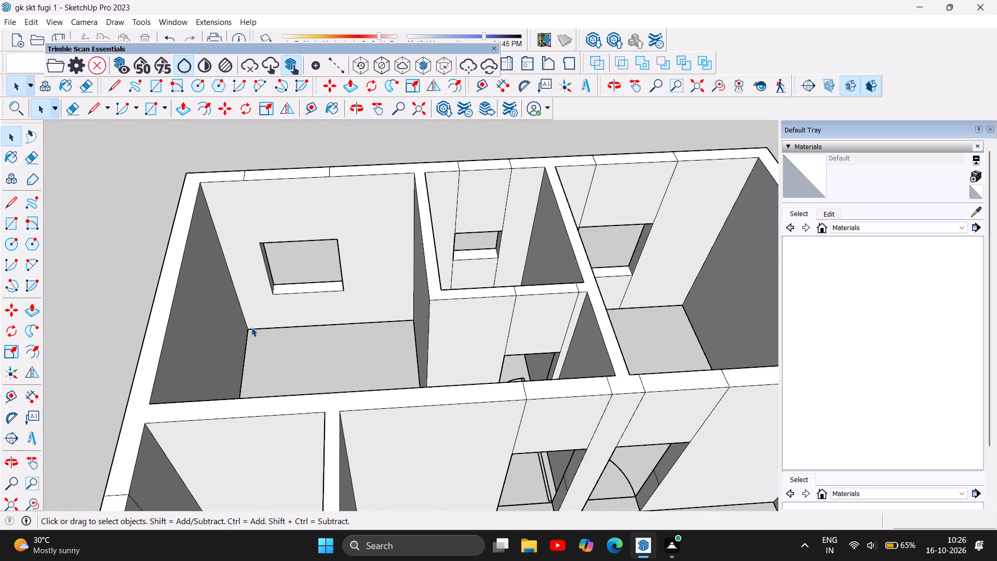
{"action": "scroll", "coordinate": [321, 168], "scroll_direction": "up", "scroll_amount": 3}
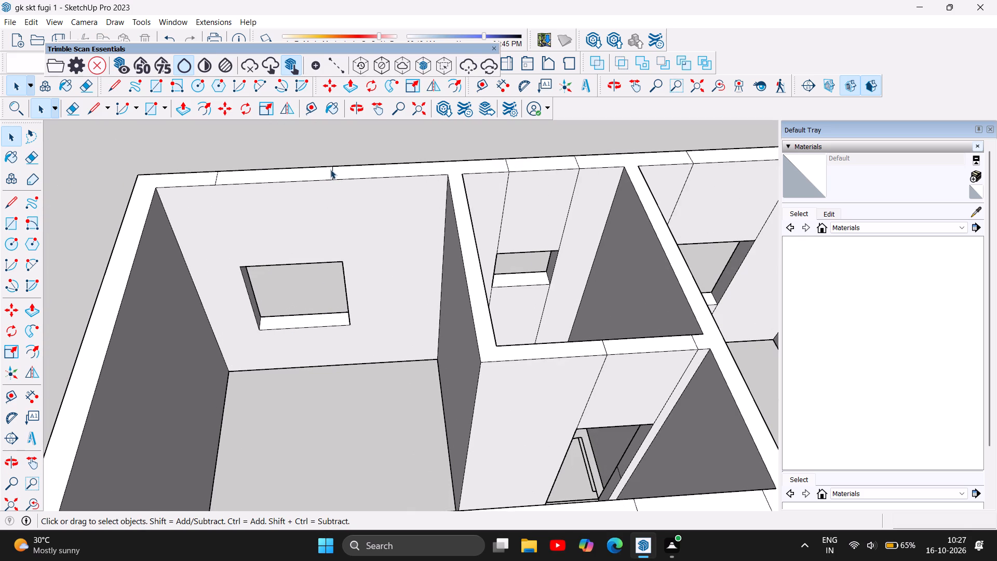
{"action": "left_click", "coordinate": [333, 169]}
{"action": "key", "text": "Delete"}
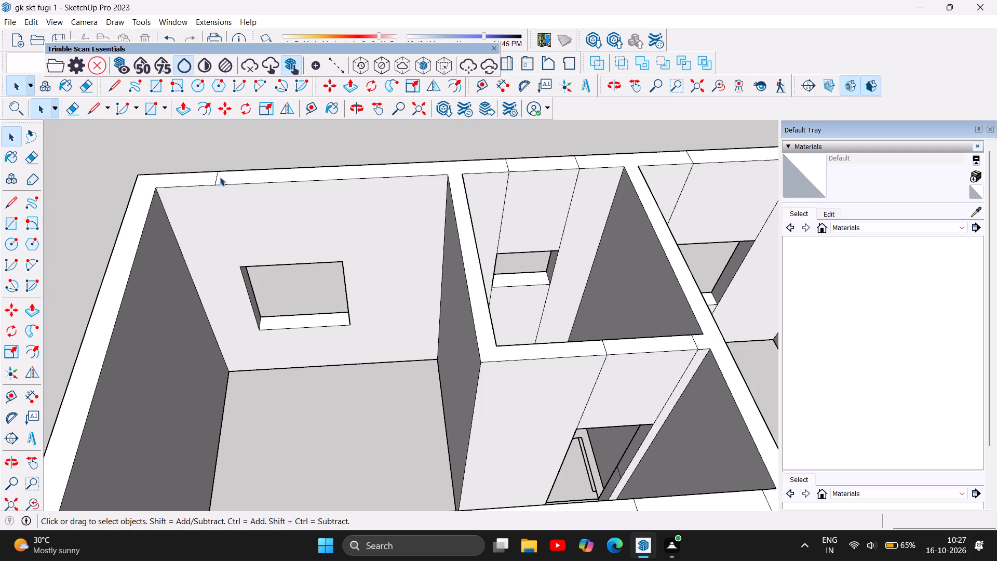
{"action": "left_click", "coordinate": [215, 177]}
{"action": "key", "text": "Delete"}
Examine the rear corner room's window opening and surrounding inner wall face for leftover edge lines.
{"action": "scroll", "coordinate": [199, 325], "scroll_direction": "down", "scroll_amount": 2}
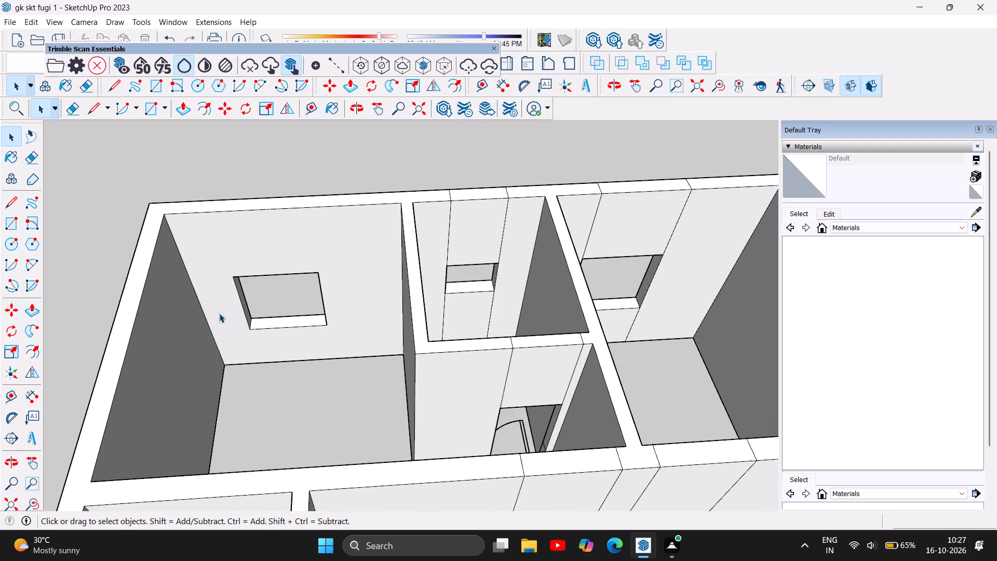
{"action": "scroll", "coordinate": [239, 295], "scroll_direction": "up", "scroll_amount": 11}
{"action": "scroll", "coordinate": [288, 373], "scroll_direction": "up", "scroll_amount": 3}
{"action": "scroll", "coordinate": [222, 373], "scroll_direction": "up", "scroll_amount": 3}
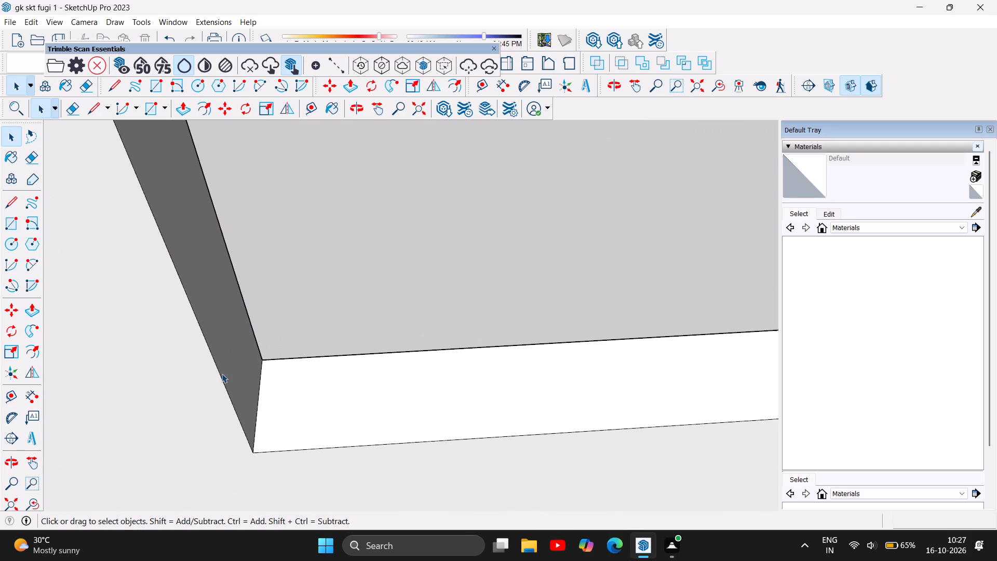
{"action": "scroll", "coordinate": [222, 373], "scroll_direction": "up", "scroll_amount": 2}
{"action": "scroll", "coordinate": [286, 370], "scroll_direction": "down", "scroll_amount": 6}
{"action": "scroll", "coordinate": [332, 380], "scroll_direction": "down", "scroll_amount": 4}
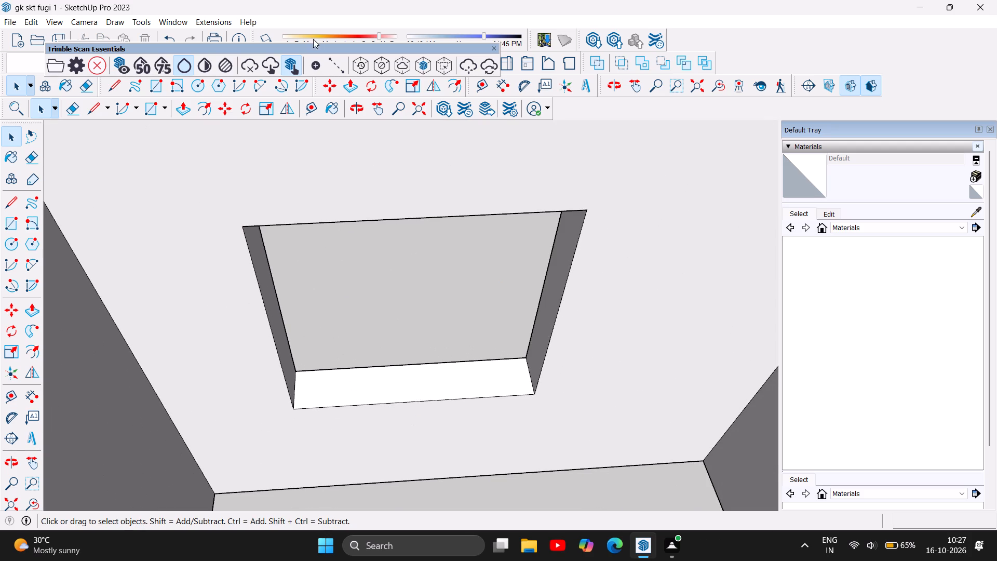
{"action": "left_click", "coordinate": [357, 102]}
{"action": "left_click_drag", "start_coordinate": [360, 291], "coordinate": [467, 199]}
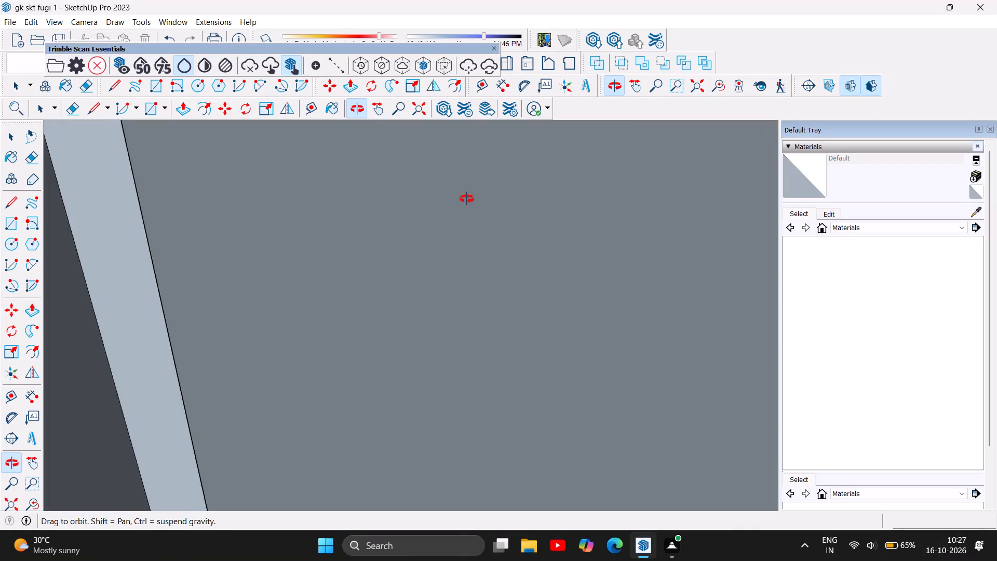
{"action": "left_click_drag", "start_coordinate": [467, 199], "coordinate": [315, 212]}
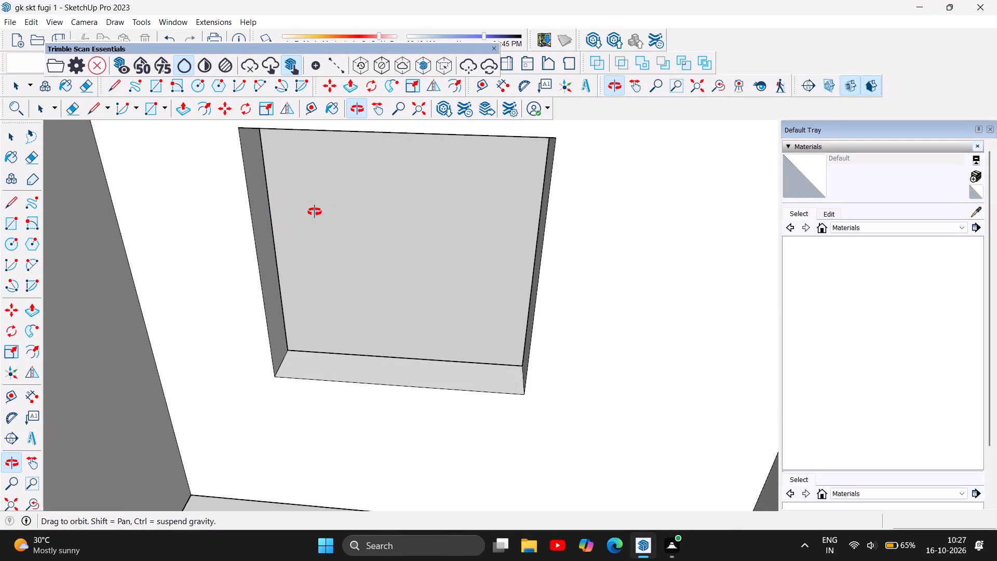
Delete the six leftover edge lines around the small middle room's window, on the inner wall face and across the wall top.
{"action": "scroll", "coordinate": [311, 216], "scroll_direction": "down", "scroll_amount": 5}
{"action": "scroll", "coordinate": [439, 355], "scroll_direction": "down", "scroll_amount": 3}
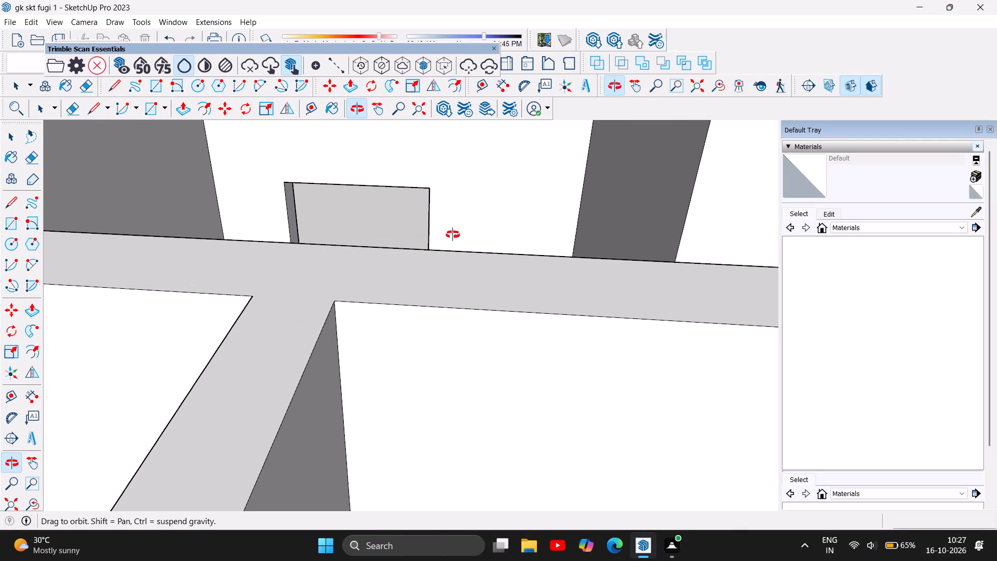
{"action": "left_click_drag", "start_coordinate": [453, 235], "coordinate": [443, 355]}
{"action": "scroll", "coordinate": [365, 332], "scroll_direction": "down", "scroll_amount": 5}
{"action": "scroll", "coordinate": [651, 358], "scroll_direction": "up", "scroll_amount": 3}
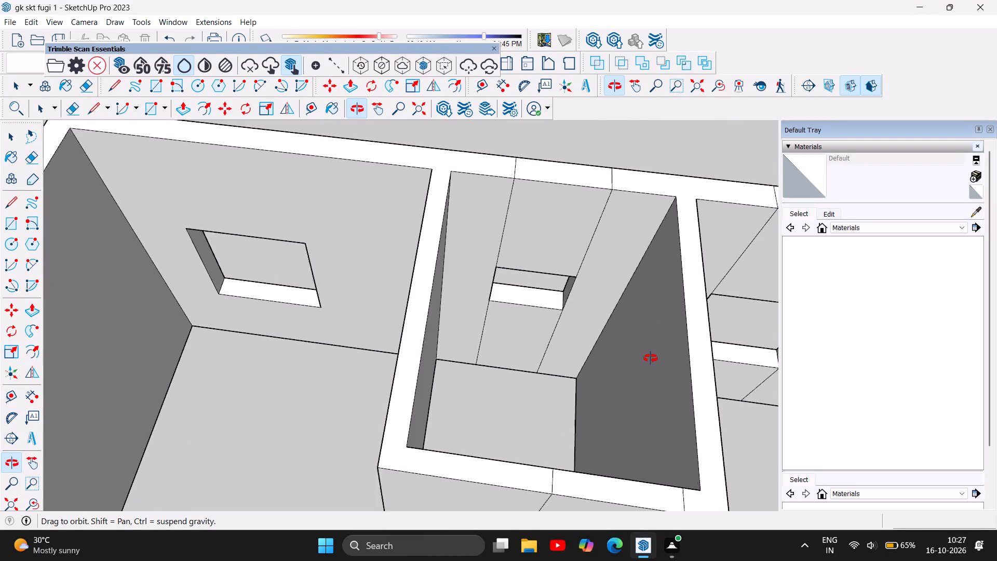
{"action": "scroll", "coordinate": [651, 358], "scroll_direction": "up", "scroll_amount": 2}
{"action": "left_click", "coordinate": [12, 85]}
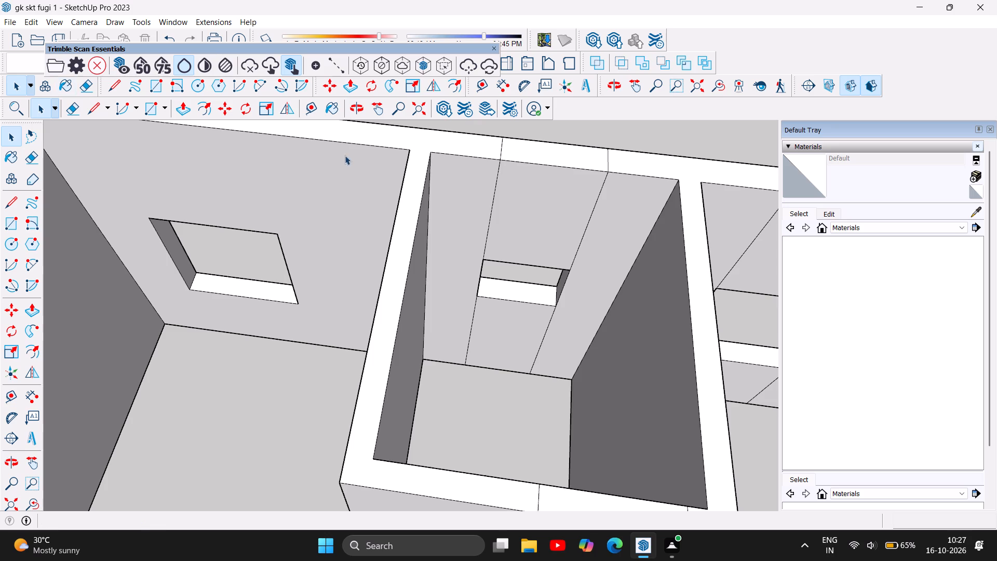
{"action": "left_click", "coordinate": [493, 197]}
{"action": "key", "text": "Delete"}
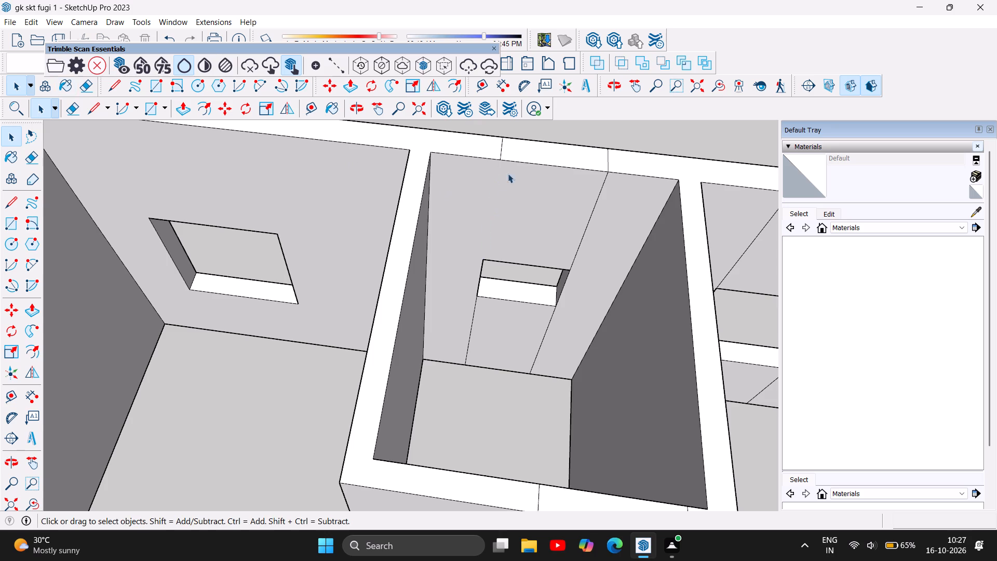
{"action": "left_click", "coordinate": [501, 146]}
{"action": "key", "text": "Delete"}
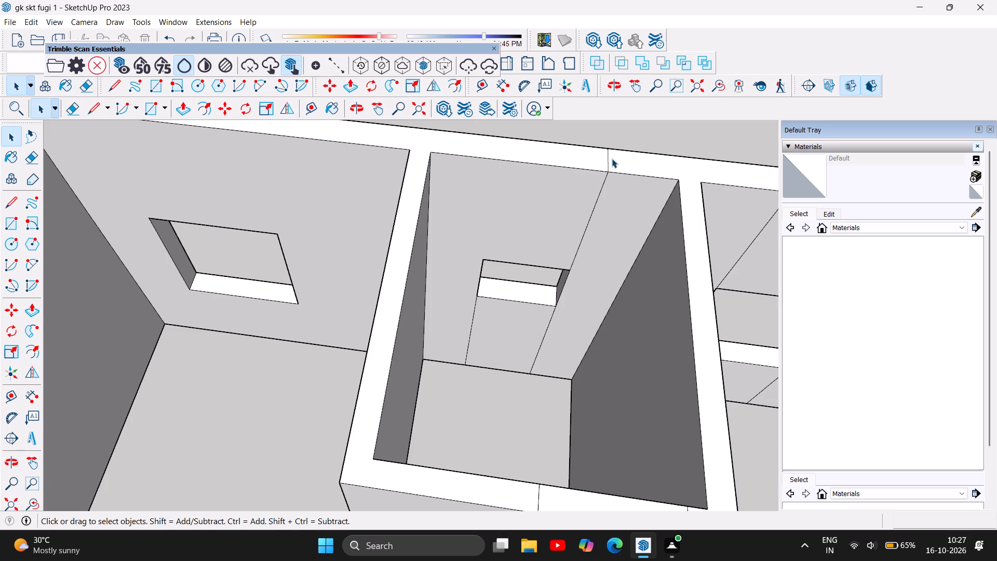
{"action": "left_click", "coordinate": [607, 161]}
{"action": "key", "text": "Delete"}
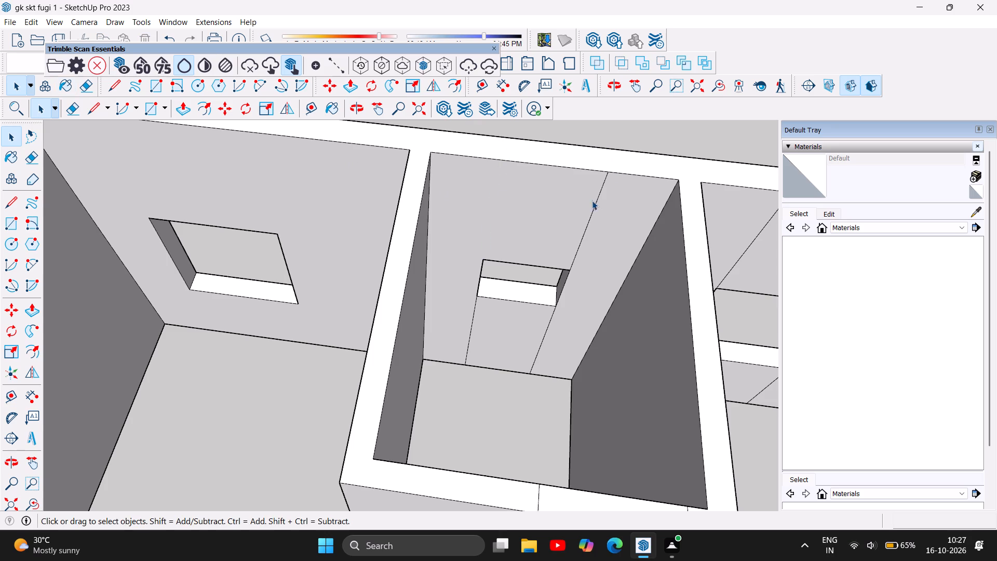
{"action": "left_click", "coordinate": [595, 201]}
{"action": "key", "text": "Delete"}
{"action": "left_click", "coordinate": [549, 324]}
{"action": "key", "text": "Delete"}
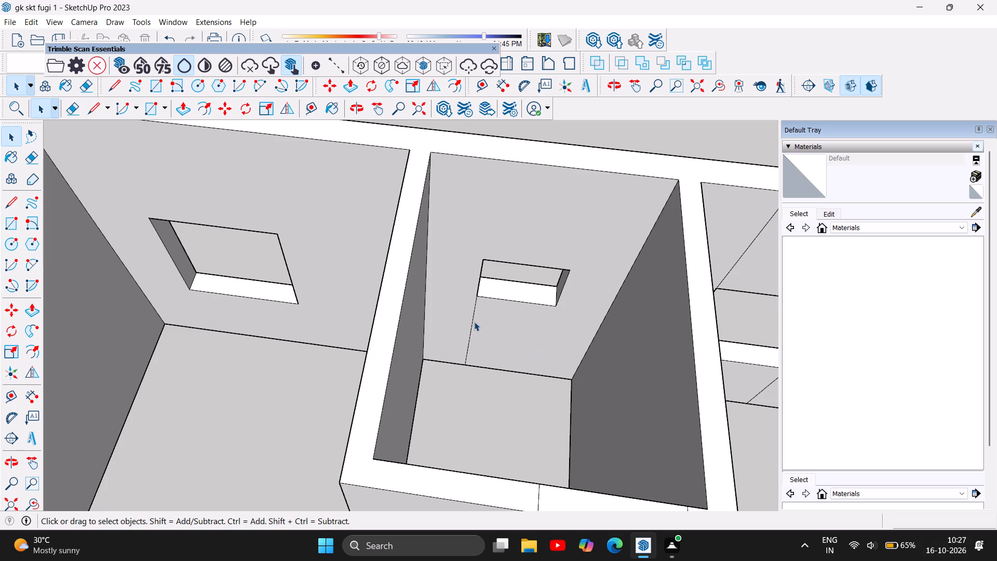
{"action": "left_click", "coordinate": [473, 316]}
{"action": "key", "text": "Delete"}
Delete the two vertical lines above the small middle room's door and the two short lines across that partition's top.
{"action": "scroll", "coordinate": [443, 307], "scroll_direction": "down", "scroll_amount": 5}
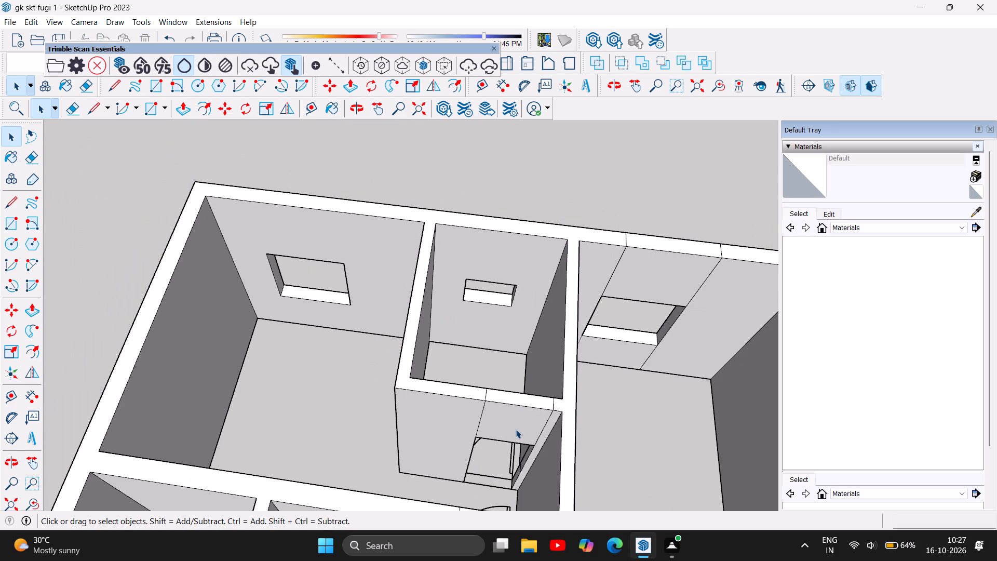
{"action": "left_click", "coordinate": [482, 413]}
{"action": "key", "text": "Delete"}
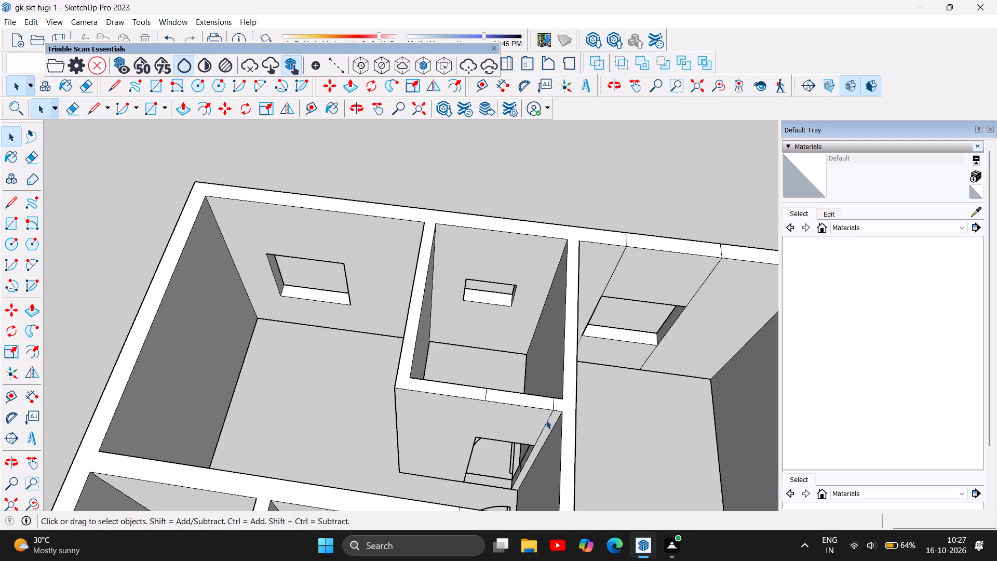
{"action": "left_click", "coordinate": [546, 420]}
{"action": "key", "text": "Delete"}
{"action": "left_click", "coordinate": [554, 402]}
{"action": "key", "text": "Delete"}
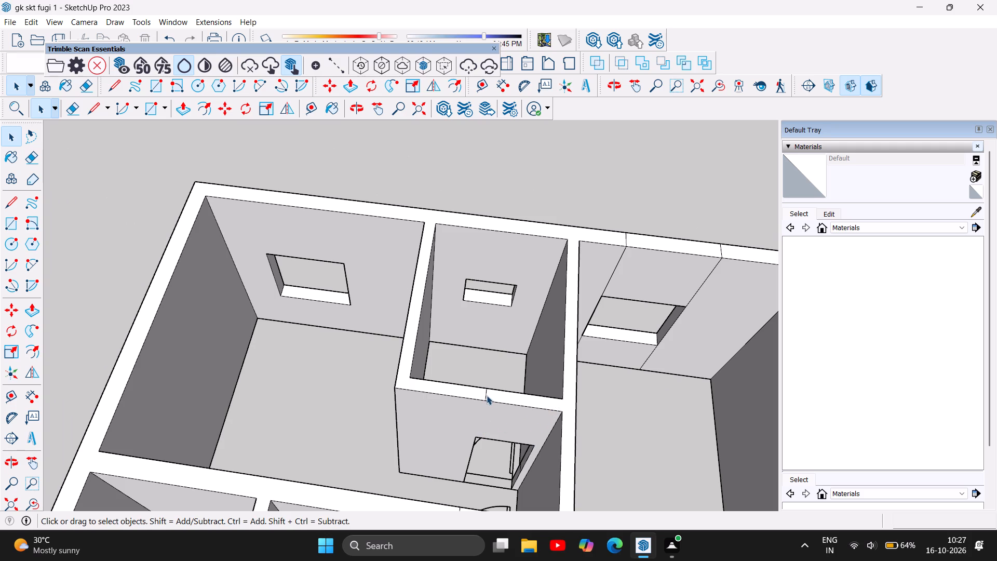
{"action": "left_click", "coordinate": [487, 395]}
{"action": "key", "text": "Delete"}
Delete the four short edge lines crossing the top of the long partition wall above the hall's two adjacent doors.
{"action": "scroll", "coordinate": [450, 318], "scroll_direction": "down", "scroll_amount": 5}
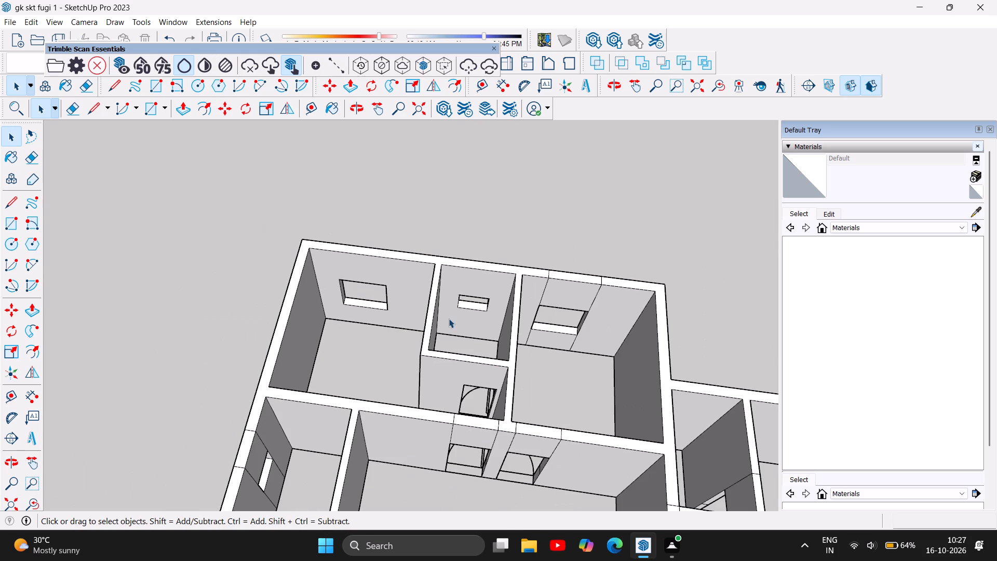
{"action": "scroll", "coordinate": [481, 503], "scroll_direction": "up", "scroll_amount": 4}
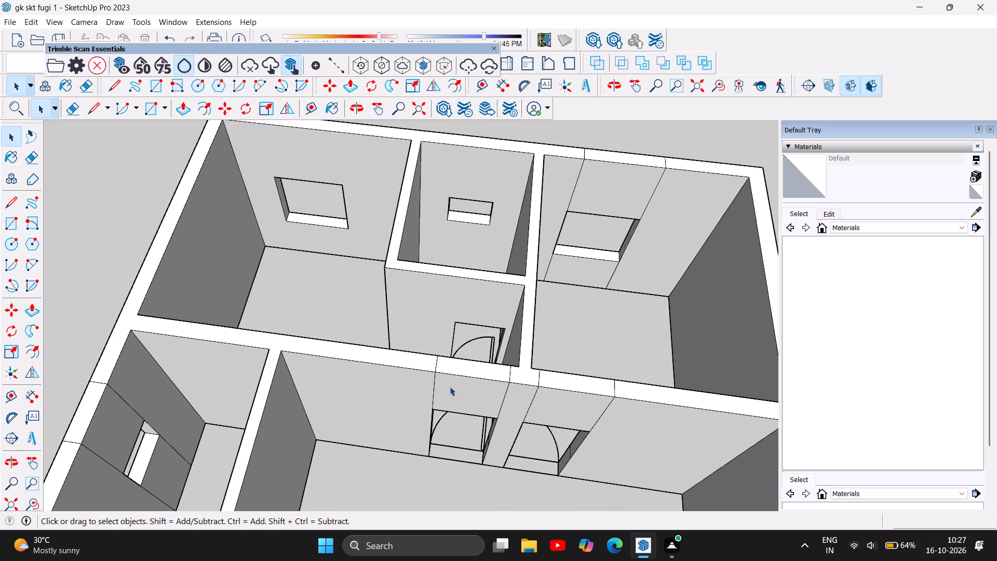
{"action": "left_click", "coordinate": [435, 364]}
{"action": "key", "text": "Delete"}
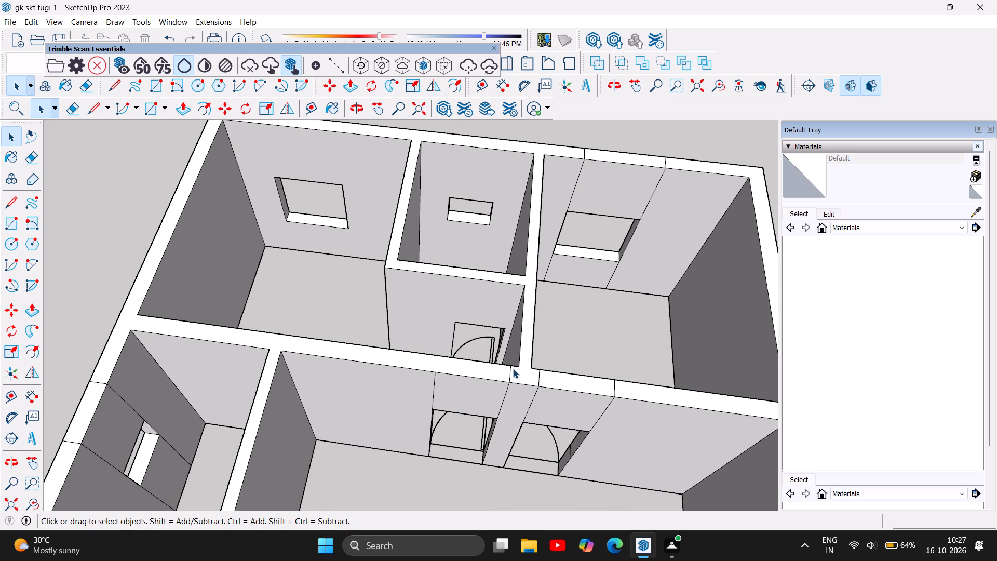
{"action": "left_click", "coordinate": [510, 373]}
{"action": "key", "text": "Delete"}
{"action": "left_click", "coordinate": [539, 377]}
{"action": "key", "text": "Delete"}
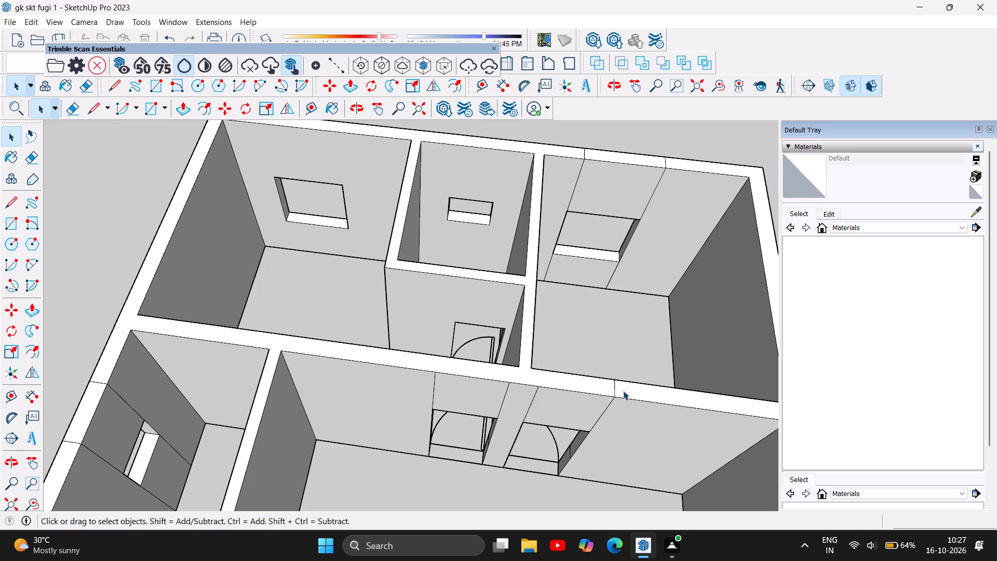
{"action": "left_click", "coordinate": [613, 387]}
{"action": "key", "text": "Delete"}
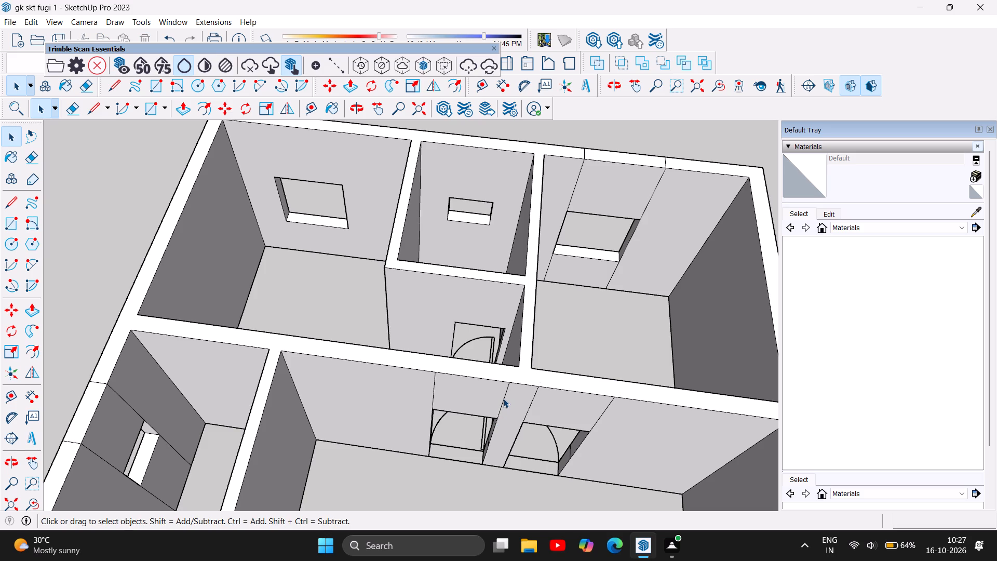
Delete the four leftover vertical lines above the two adjacent doors on the hall side of the long partition wall.
{"action": "left_click", "coordinate": [503, 398]}
{"action": "key", "text": "Delete"}
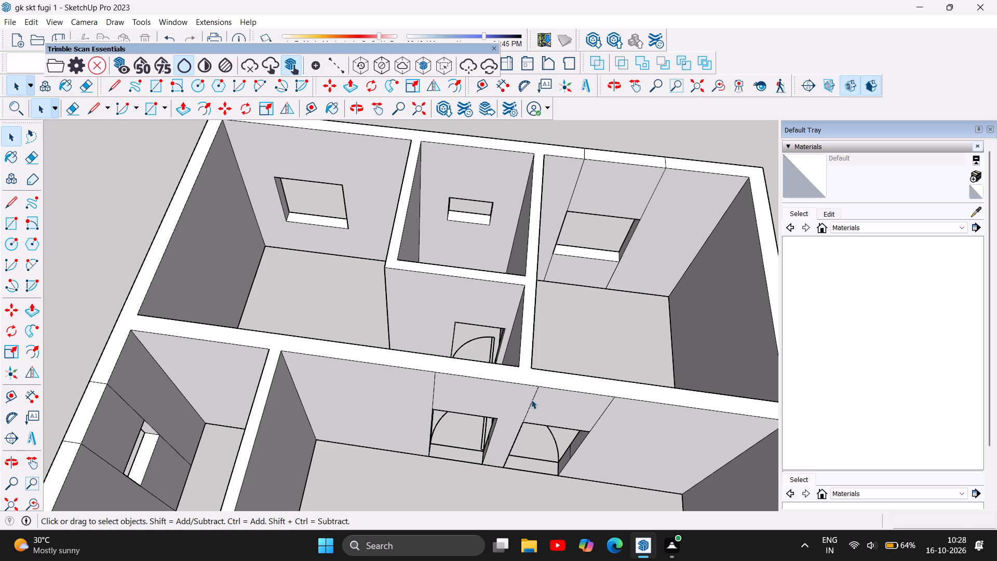
{"action": "left_click", "coordinate": [531, 399]}
{"action": "key", "text": "Delete"}
{"action": "left_click", "coordinate": [603, 410]}
{"action": "key", "text": "Delete"}
{"action": "left_click", "coordinate": [435, 391]}
{"action": "key", "text": "Delete"}
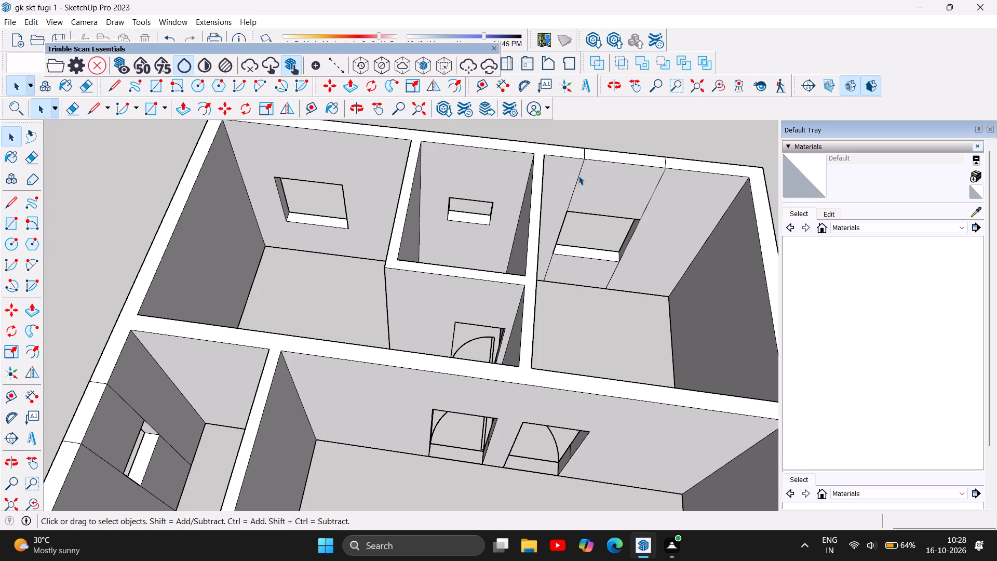
Delete one leftover vertical line above the window of the rear room beyond the small middle room.
{"action": "left_click", "coordinate": [578, 176]}
{"action": "key", "text": "Delete"}
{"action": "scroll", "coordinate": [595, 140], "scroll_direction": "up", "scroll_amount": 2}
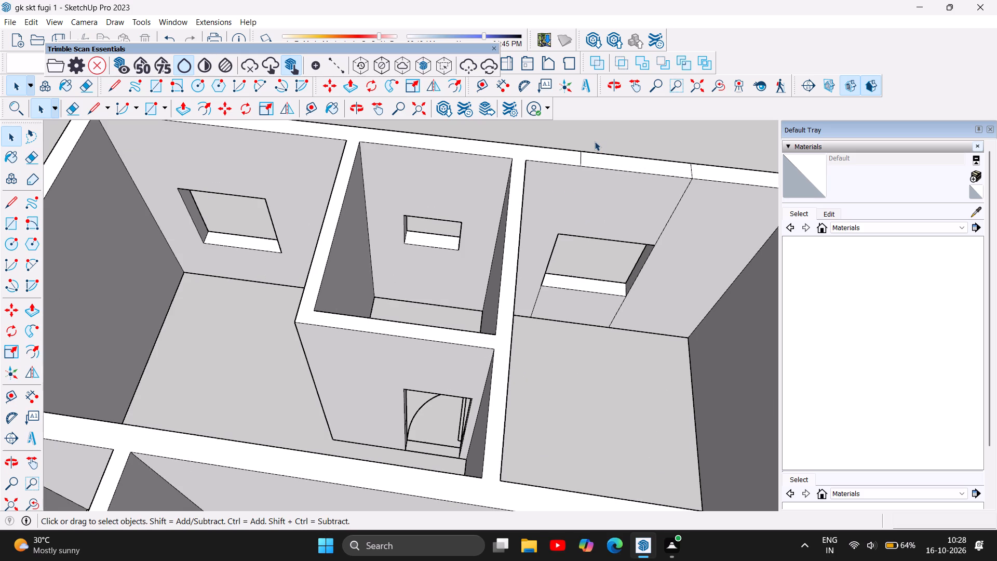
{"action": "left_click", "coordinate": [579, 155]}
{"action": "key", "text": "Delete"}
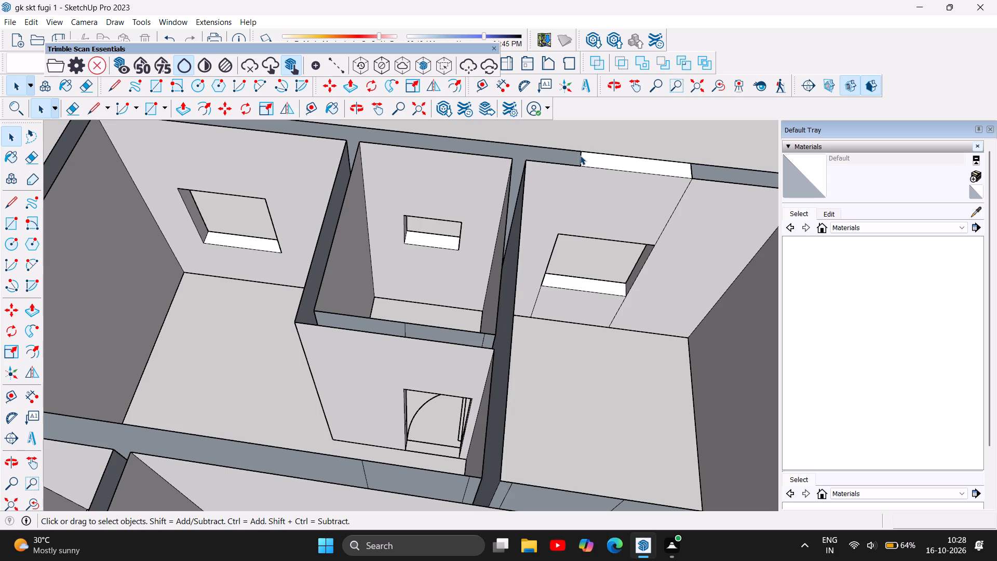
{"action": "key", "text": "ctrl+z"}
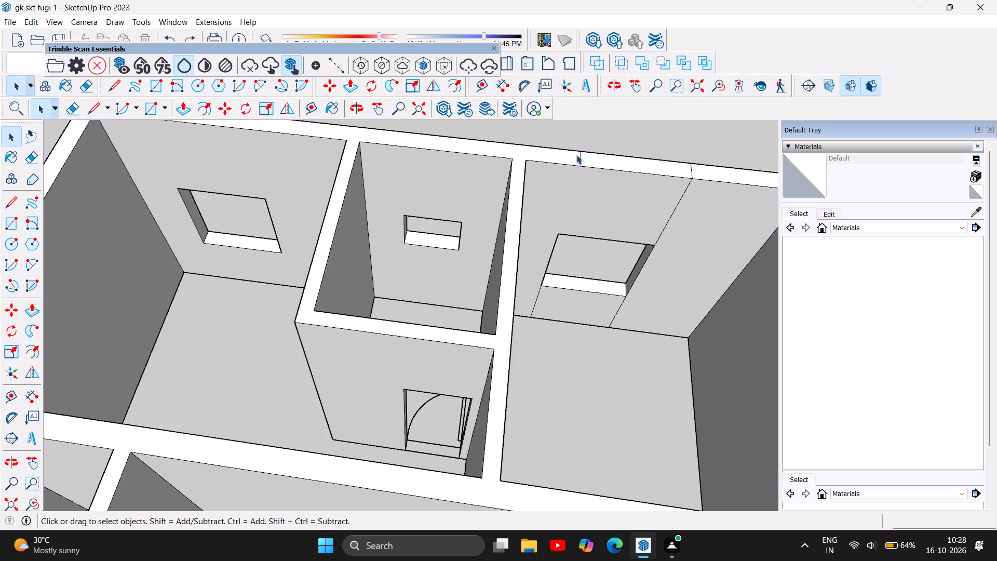
Delete the two short lines across the wall top above that rear room's window and the two lines below the window.
{"action": "left_click", "coordinate": [581, 156]}
{"action": "key", "text": "Delete"}
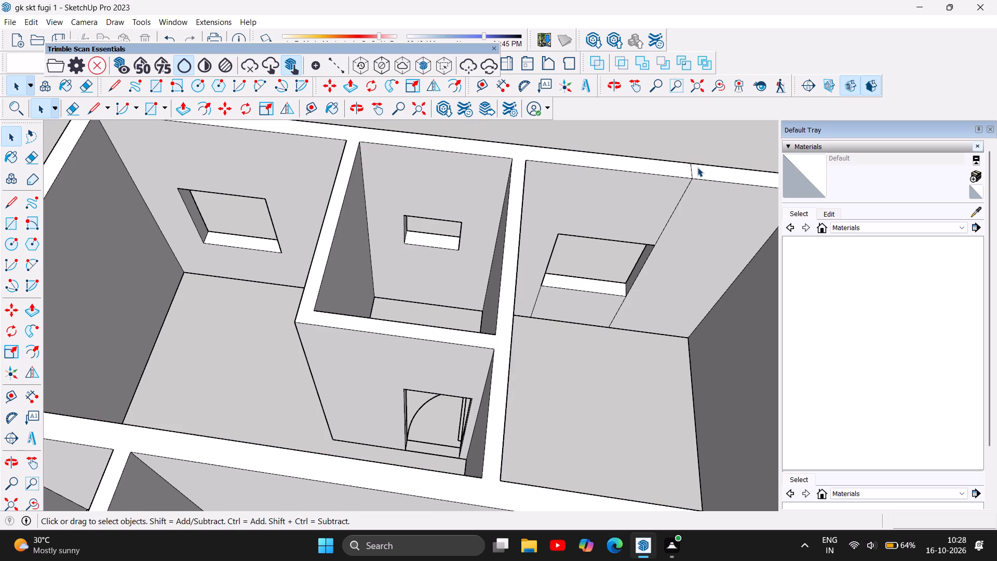
{"action": "left_click", "coordinate": [691, 166]}
{"action": "key", "text": "Delete"}
{"action": "left_click", "coordinate": [618, 310]}
{"action": "key", "text": "Delete"}
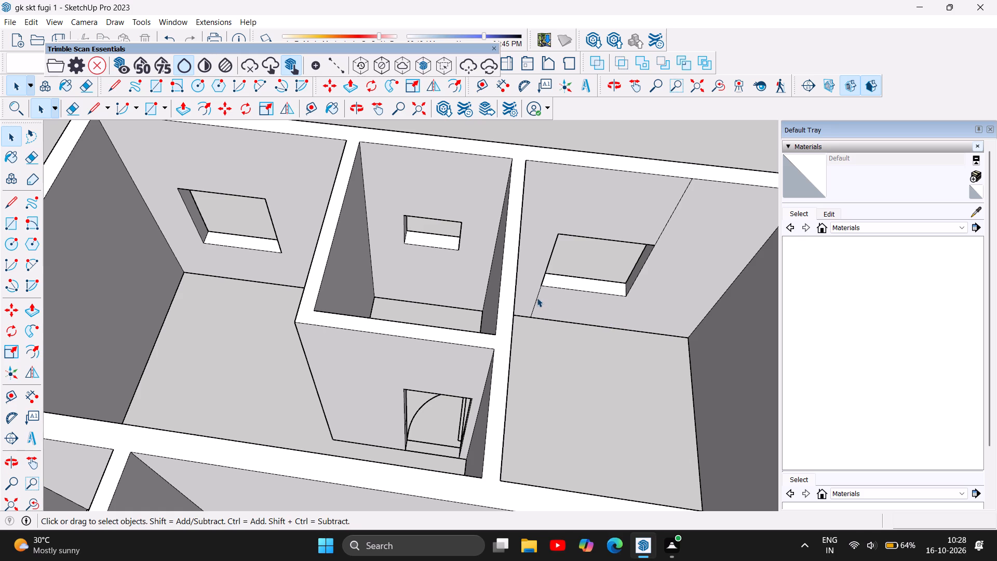
{"action": "left_click", "coordinate": [536, 298]}
{"action": "key", "text": "Delete"}
Delete the two vertical lines above the wide opening in the hall-side wall of the narrow side room.
{"action": "scroll", "coordinate": [218, 311], "scroll_direction": "down", "scroll_amount": 5}
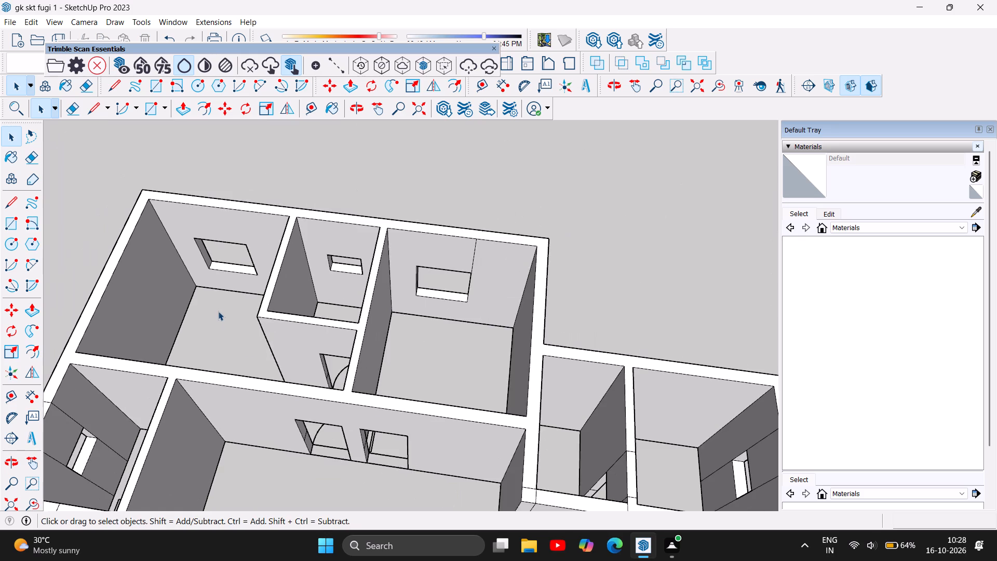
{"action": "scroll", "coordinate": [222, 310], "scroll_direction": "down", "scroll_amount": 6}
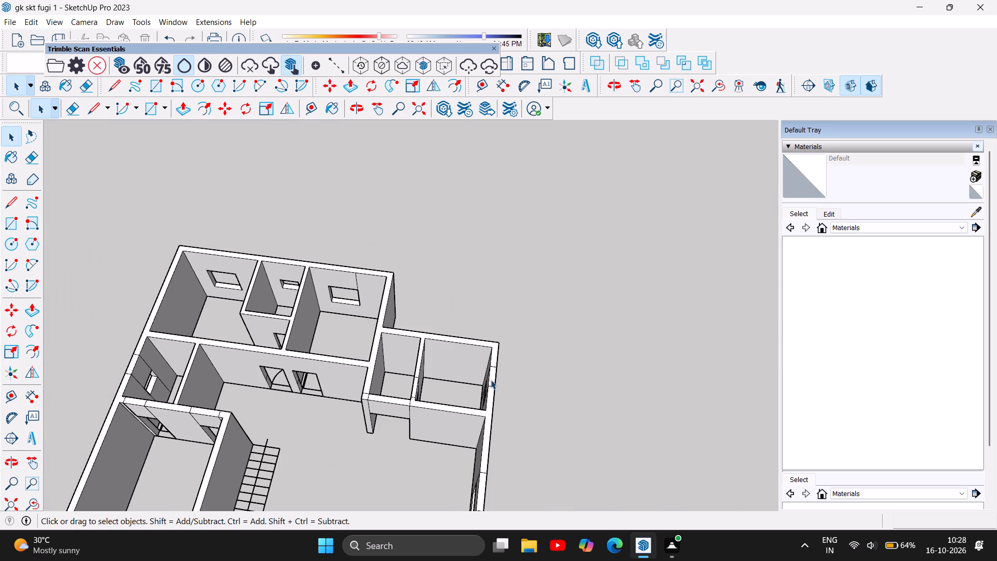
{"action": "scroll", "coordinate": [373, 433], "scroll_direction": "up", "scroll_amount": 9}
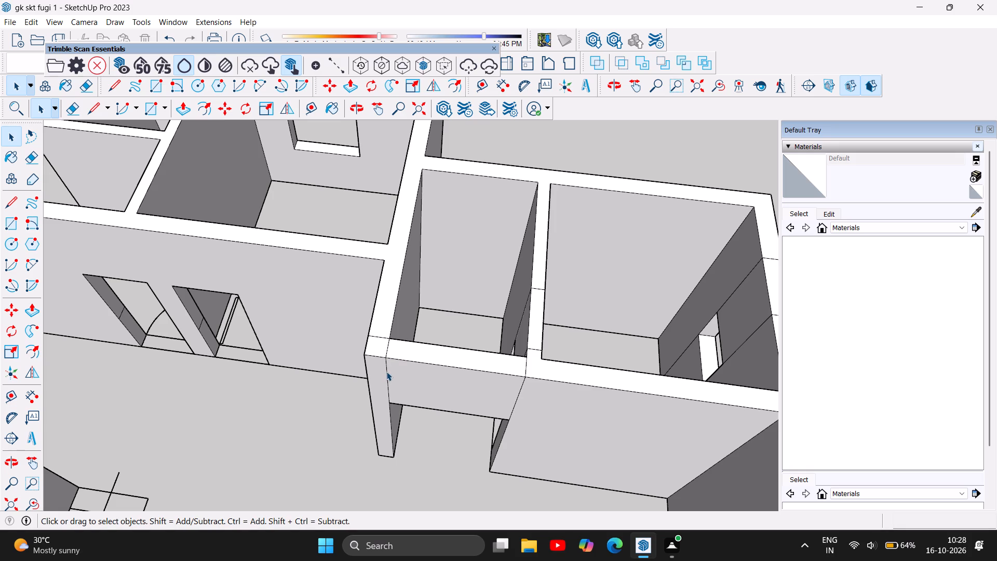
{"action": "double_click", "coordinate": [386, 371]}
{"action": "key", "text": "Escape"}
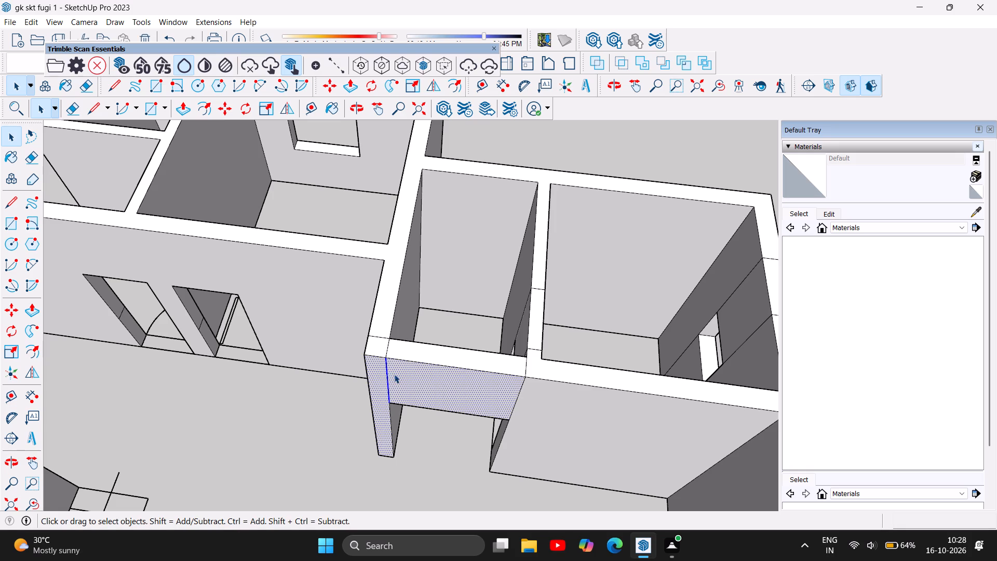
{"action": "left_click", "coordinate": [610, 132]}
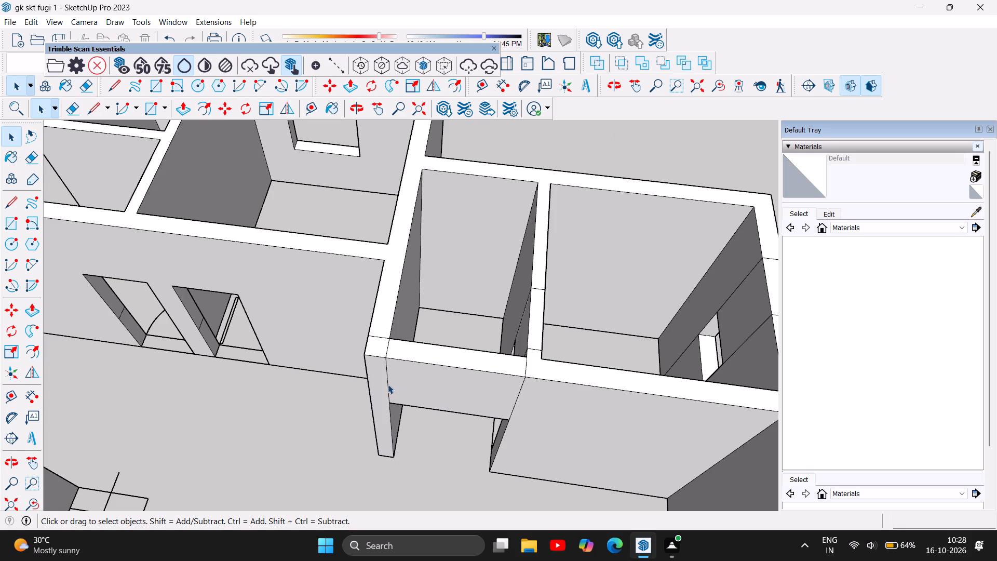
{"action": "left_click", "coordinate": [388, 384]}
{"action": "key", "text": "Delete"}
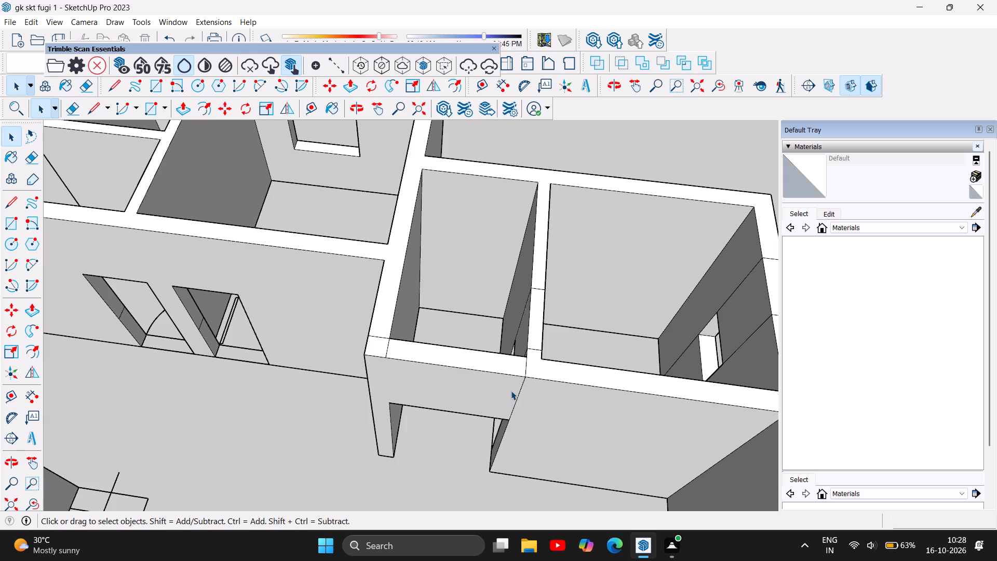
{"action": "left_click", "coordinate": [517, 396]}
{"action": "key", "text": "Delete"}
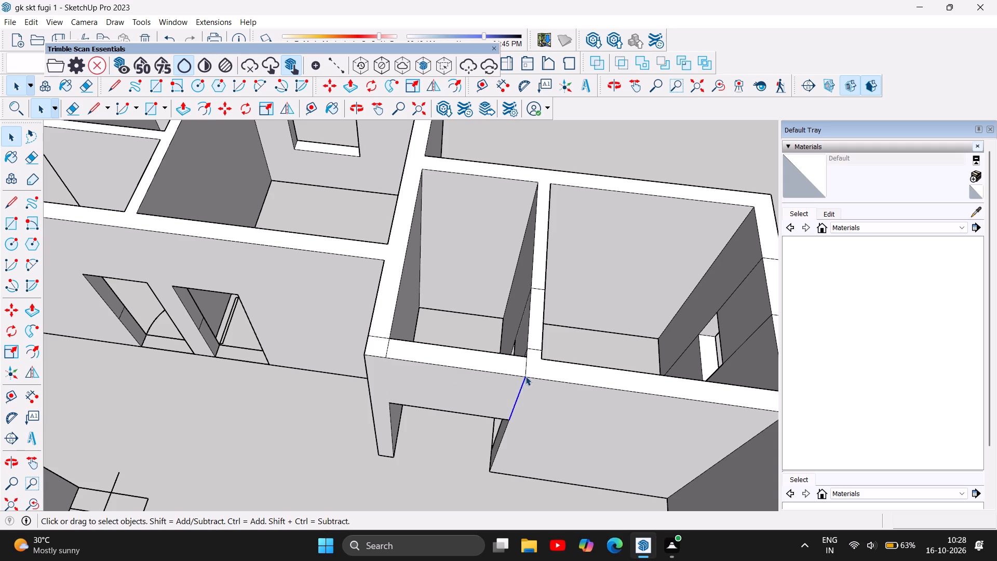
Delete the five short lines across the wall tops around the narrow side room and the line above the door in its partition.
{"action": "left_click", "coordinate": [525, 368]}
{"action": "key", "text": "Delete"}
{"action": "left_click", "coordinate": [533, 349]}
{"action": "key", "text": "Delete"}
{"action": "left_click", "coordinate": [540, 288]}
{"action": "key", "text": "Delete"}
{"action": "left_click", "coordinate": [379, 336]}
{"action": "key", "text": "Delete"}
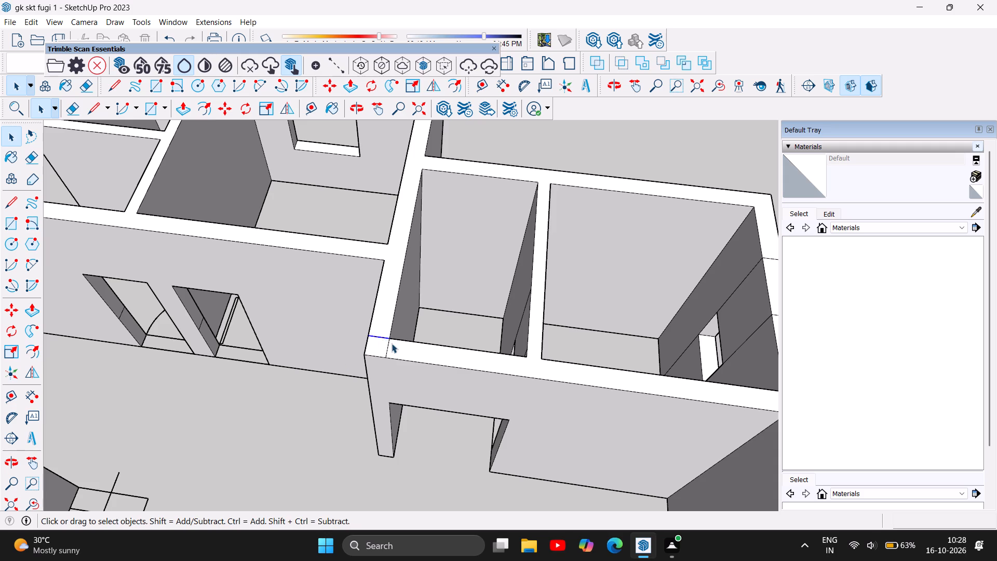
{"action": "left_click", "coordinate": [388, 345]}
{"action": "key", "text": "Delete"}
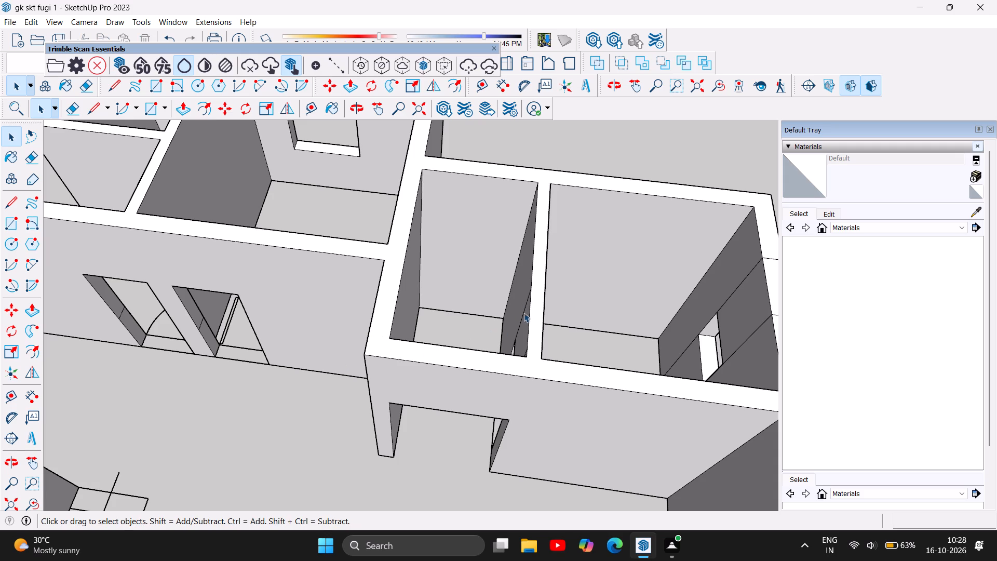
{"action": "left_click", "coordinate": [524, 314]}
{"action": "key", "text": "Delete"}
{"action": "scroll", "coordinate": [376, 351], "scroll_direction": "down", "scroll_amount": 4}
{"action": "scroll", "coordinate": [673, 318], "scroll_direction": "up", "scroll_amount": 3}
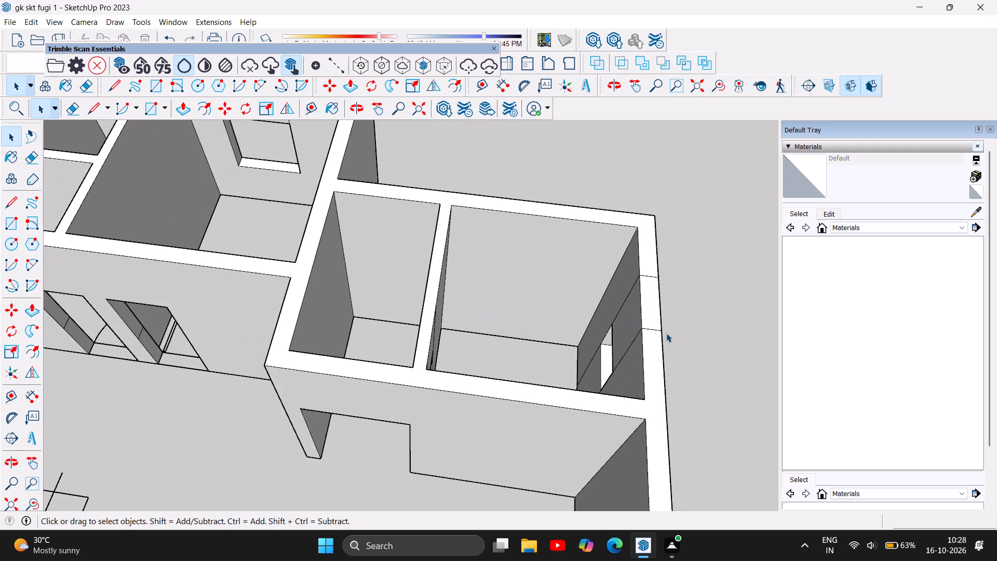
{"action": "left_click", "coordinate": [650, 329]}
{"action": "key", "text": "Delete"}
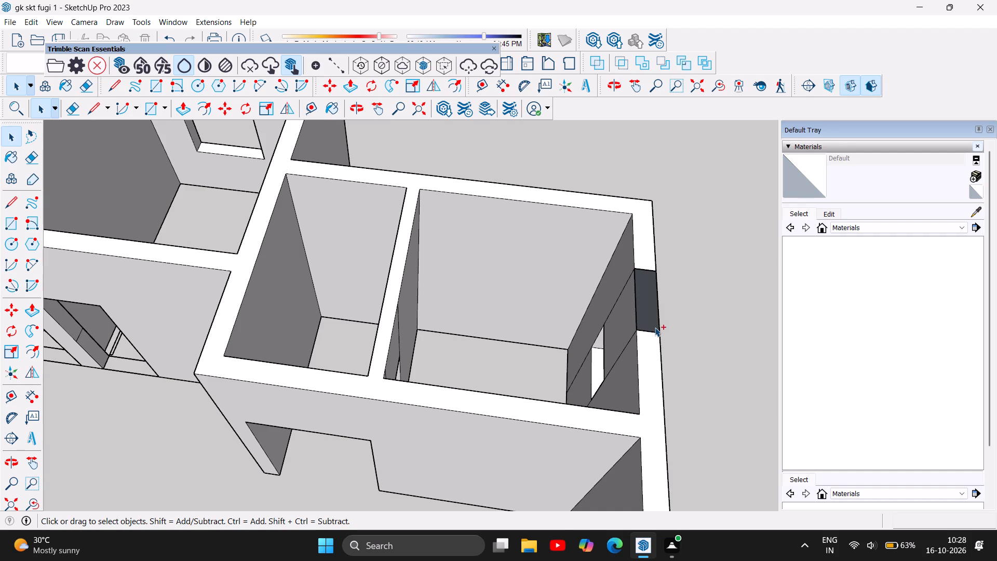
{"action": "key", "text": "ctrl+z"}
Delete the two short lines across the outer wall top and the two lines above the window in the larger room beside the narrow side room.
{"action": "left_click", "coordinate": [654, 332]}
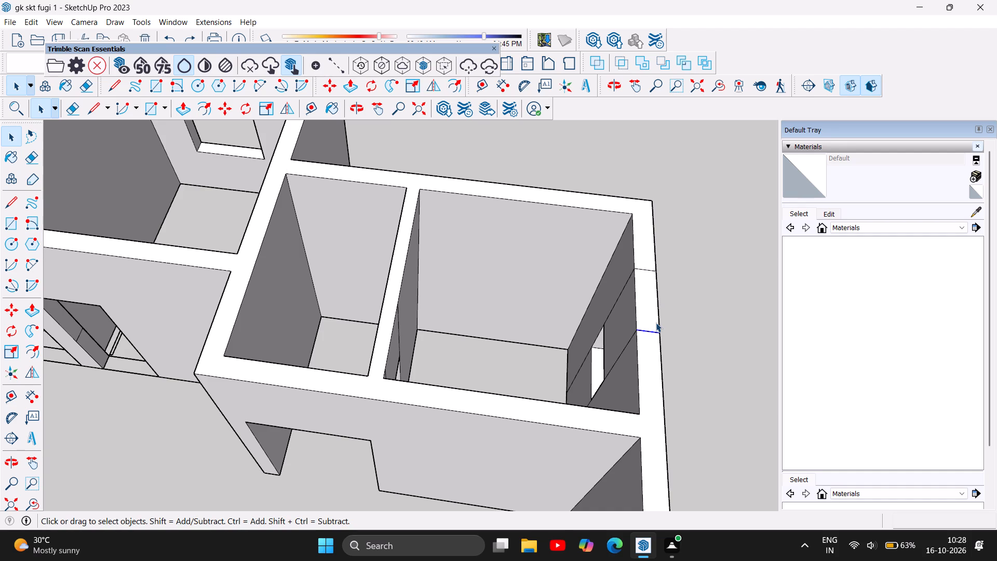
{"action": "key", "text": "Delete"}
{"action": "left_click", "coordinate": [646, 270]}
{"action": "key", "text": "Delete"}
{"action": "left_click", "coordinate": [624, 287]}
{"action": "key", "text": "Delete"}
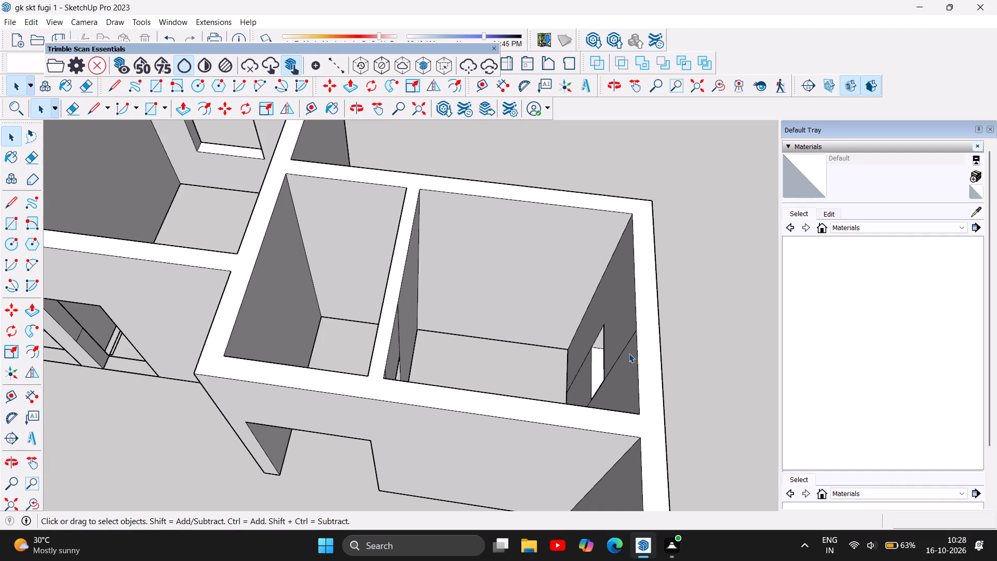
{"action": "left_click", "coordinate": [627, 348]}
{"action": "key", "text": "Delete"}
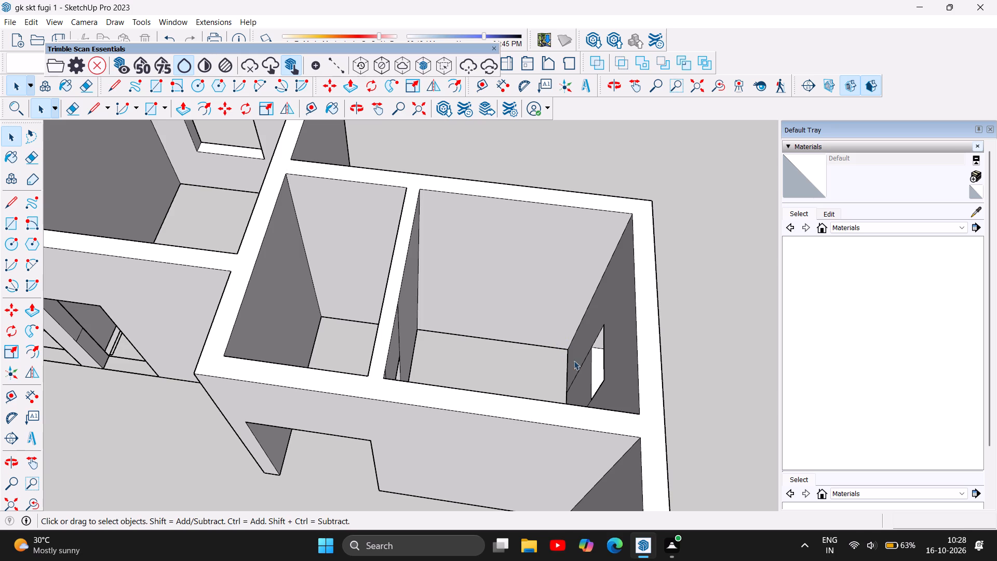
Delete the two leftover lines below the window in that larger side room.
{"action": "left_click", "coordinate": [583, 364]}
{"action": "key", "text": "Delete"}
{"action": "scroll", "coordinate": [588, 403], "scroll_direction": "up", "scroll_amount": 10}
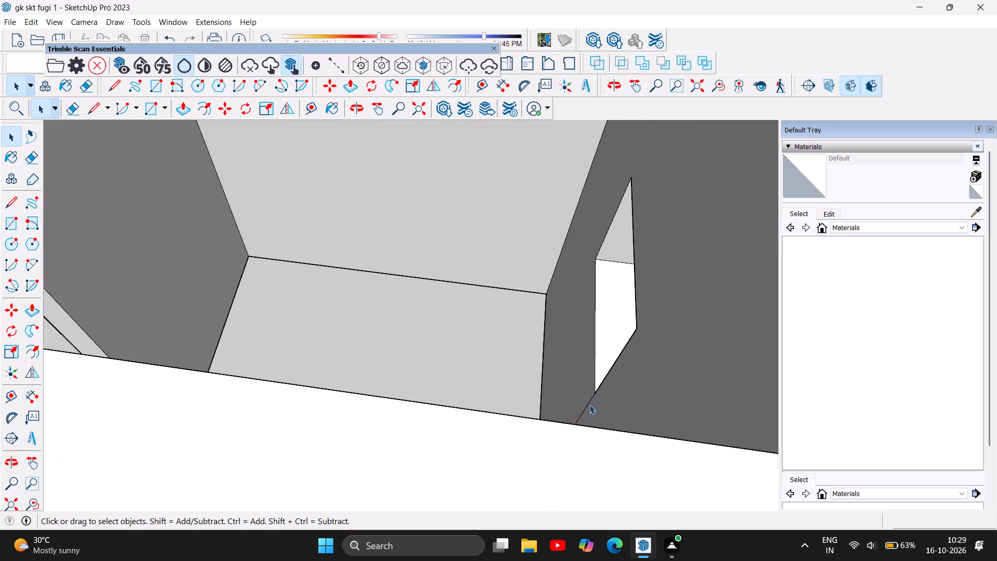
{"action": "left_click", "coordinate": [587, 403]}
{"action": "key", "text": "Delete"}
Delete the two vertical lines above the door in the partition between the larger side room and the narrow side room.
{"action": "scroll", "coordinate": [595, 340], "scroll_direction": "down", "scroll_amount": 7}
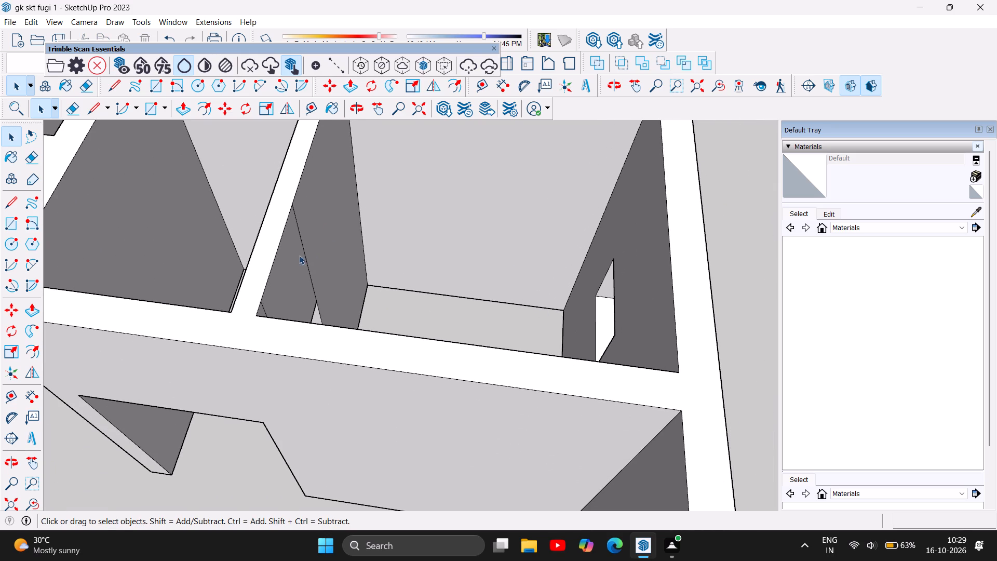
{"action": "scroll", "coordinate": [299, 255], "scroll_direction": "up", "scroll_amount": 4}
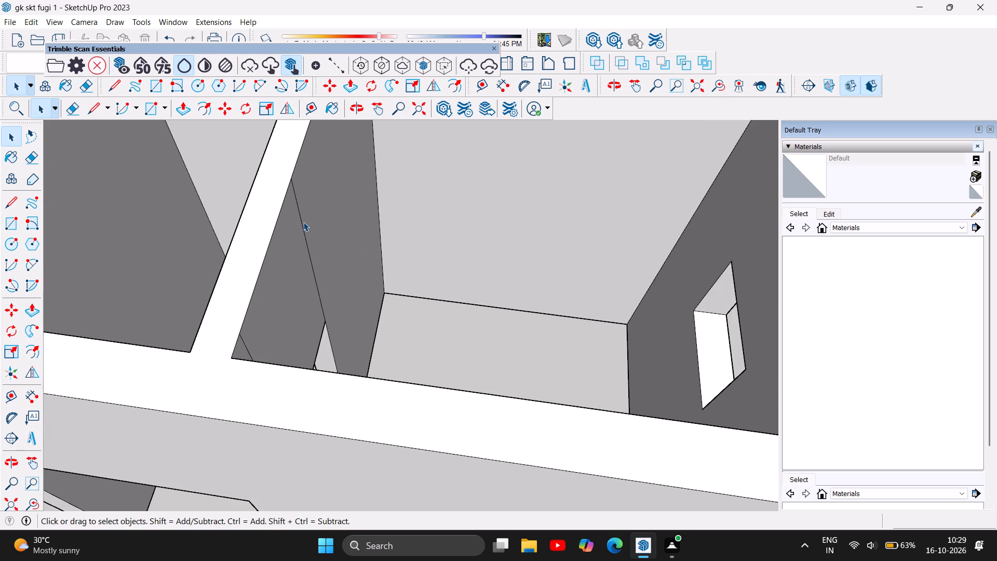
{"action": "left_click", "coordinate": [302, 225]}
{"action": "key", "text": "Delete"}
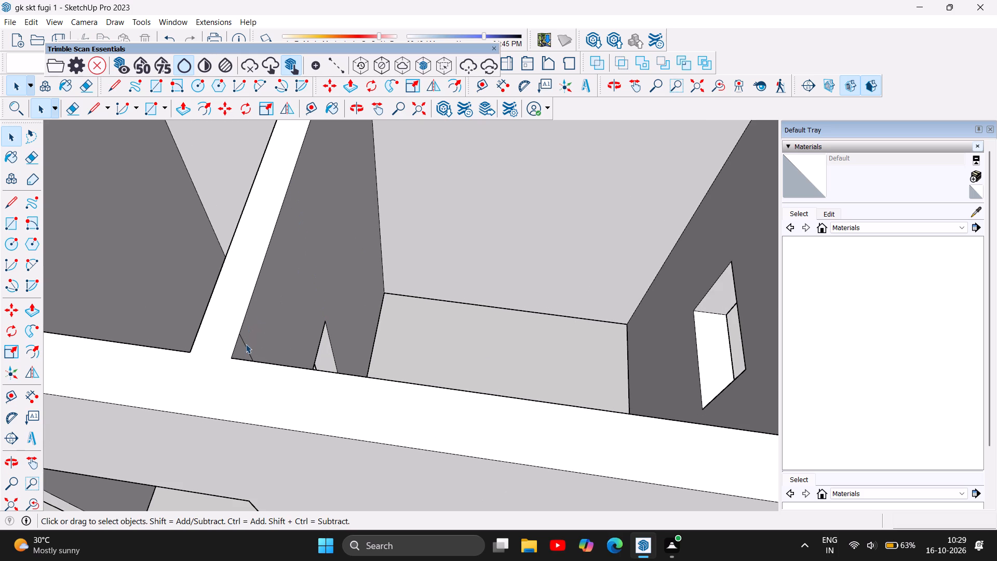
{"action": "left_click", "coordinate": [246, 344]}
{"action": "key", "text": "Delete"}
Delete the two short lines across the hall's outer wall top and the two vertical lines above the hall window.
{"action": "scroll", "coordinate": [458, 290], "scroll_direction": "down", "scroll_amount": 4}
{"action": "scroll", "coordinate": [508, 273], "scroll_direction": "down", "scroll_amount": 6}
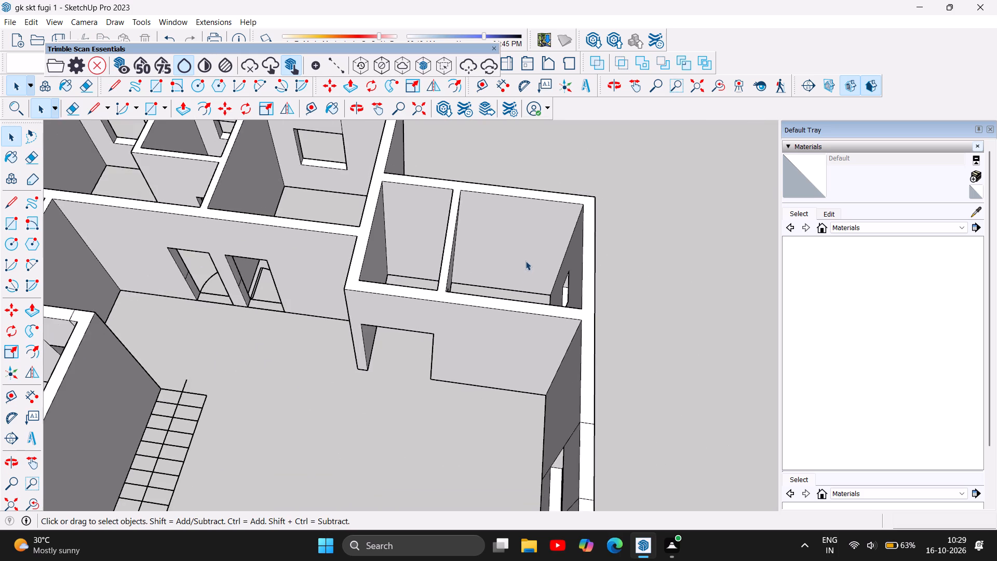
{"action": "scroll", "coordinate": [526, 257], "scroll_direction": "down", "scroll_amount": 4}
{"action": "scroll", "coordinate": [487, 283], "scroll_direction": "down", "scroll_amount": 3}
{"action": "scroll", "coordinate": [553, 382], "scroll_direction": "up", "scroll_amount": 3}
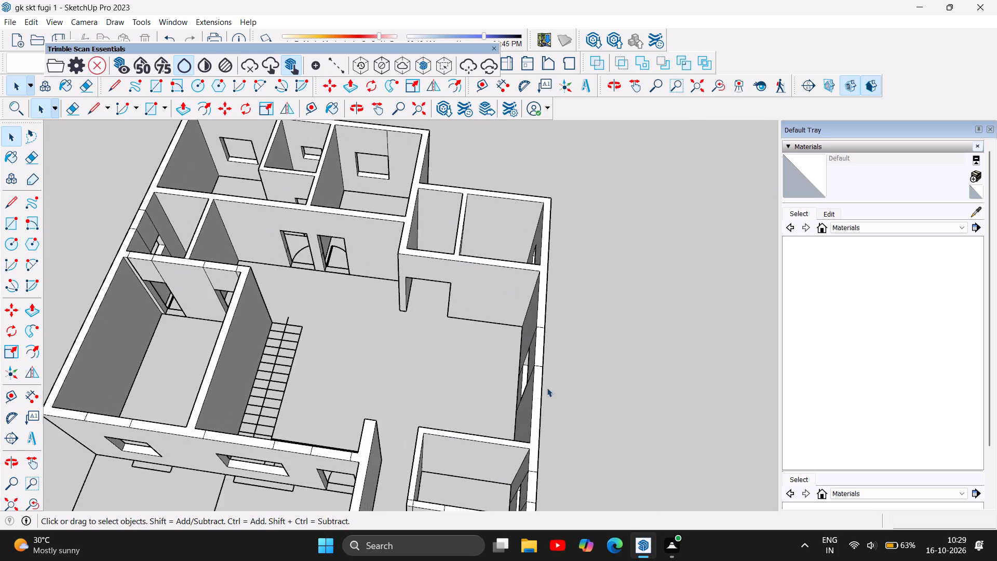
{"action": "scroll", "coordinate": [535, 390], "scroll_direction": "up", "scroll_amount": 9}
{"action": "left_click", "coordinate": [537, 348]}
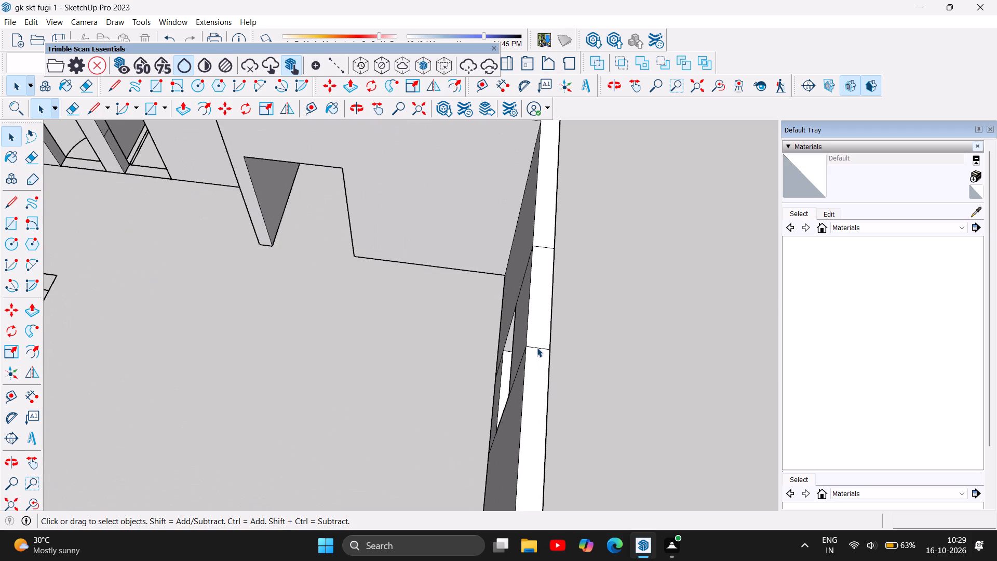
{"action": "key", "text": "Delete"}
{"action": "left_click", "coordinate": [537, 245]}
{"action": "key", "text": "Delete"}
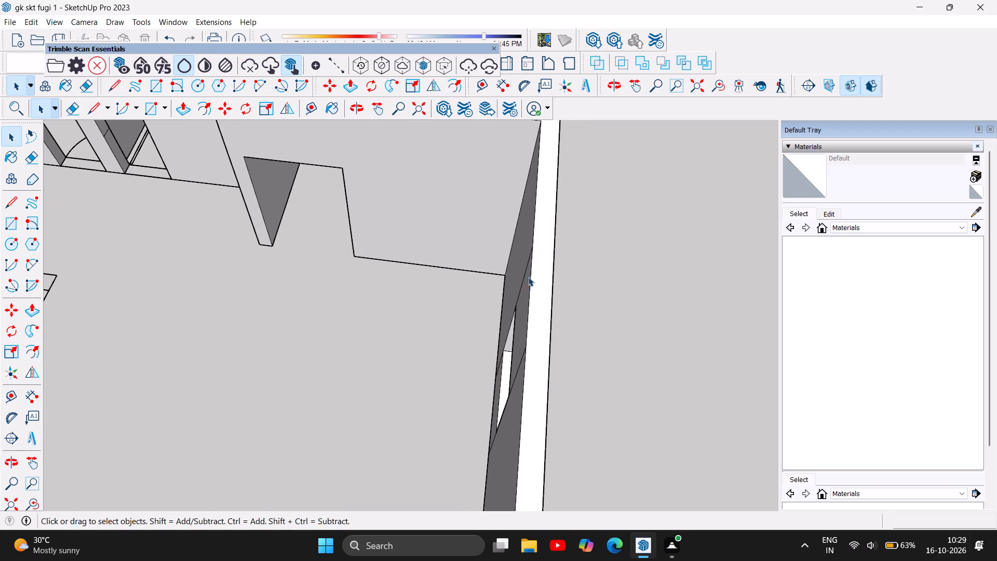
{"action": "scroll", "coordinate": [510, 290], "scroll_direction": "up", "scroll_amount": 3}
{"action": "left_click", "coordinate": [527, 282]}
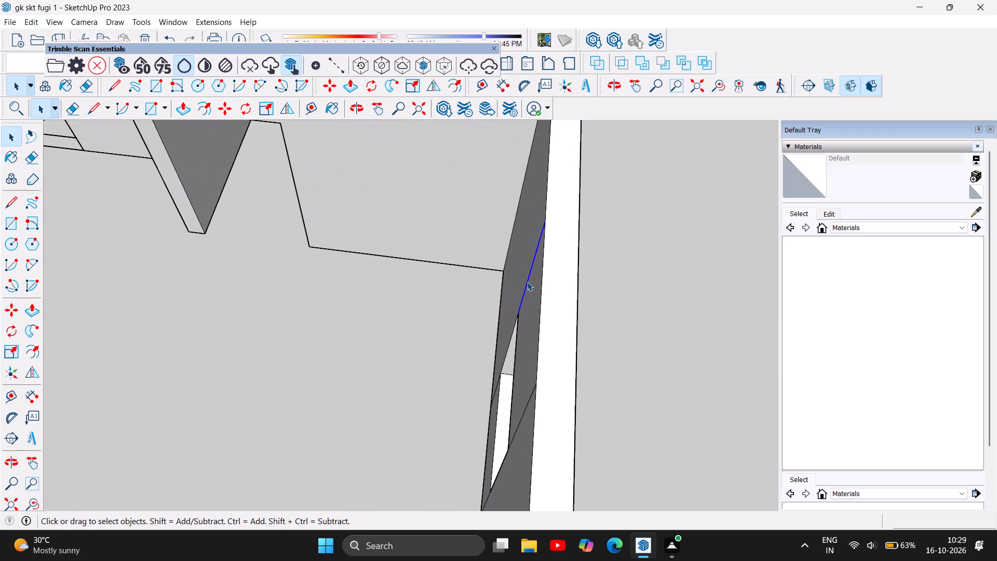
{"action": "key", "text": "Delete"}
{"action": "left_click", "coordinate": [526, 408]}
{"action": "key", "text": "Delete"}
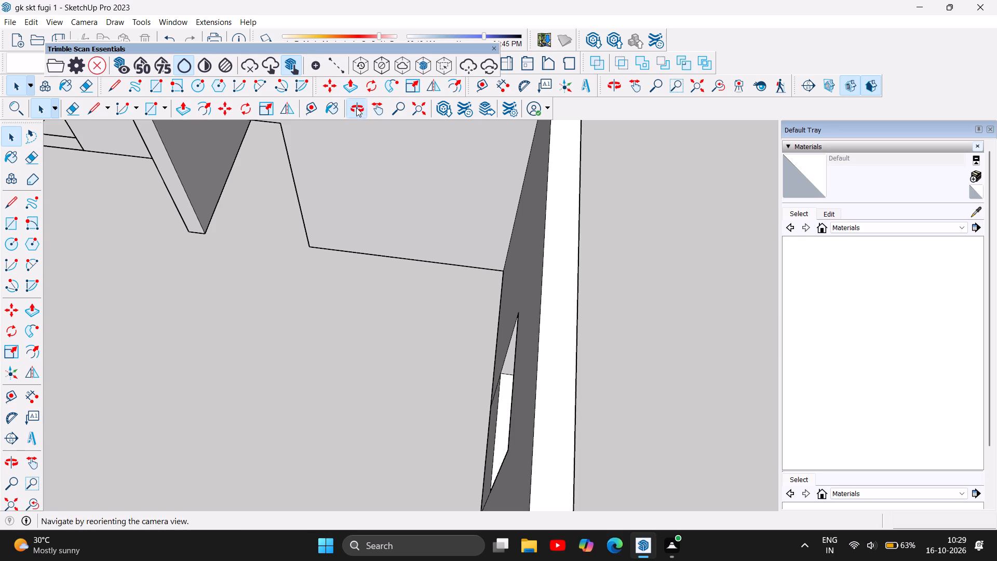
Delete the two leftover vertical lines below the hall's outer-wall window.
{"action": "left_click", "coordinate": [356, 108]}
{"action": "left_click_drag", "start_coordinate": [284, 276], "coordinate": [464, 218]}
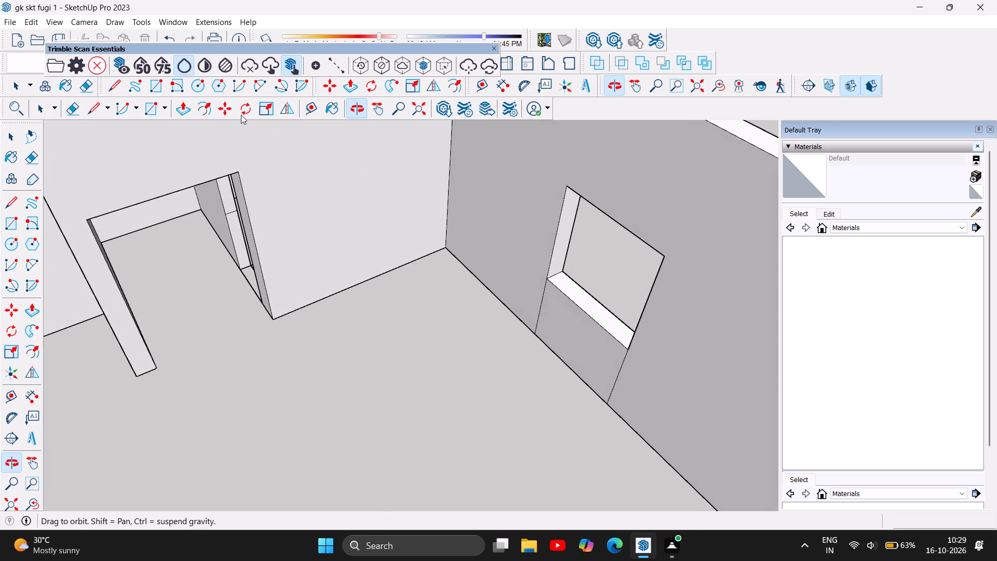
{"action": "left_click", "coordinate": [11, 133]}
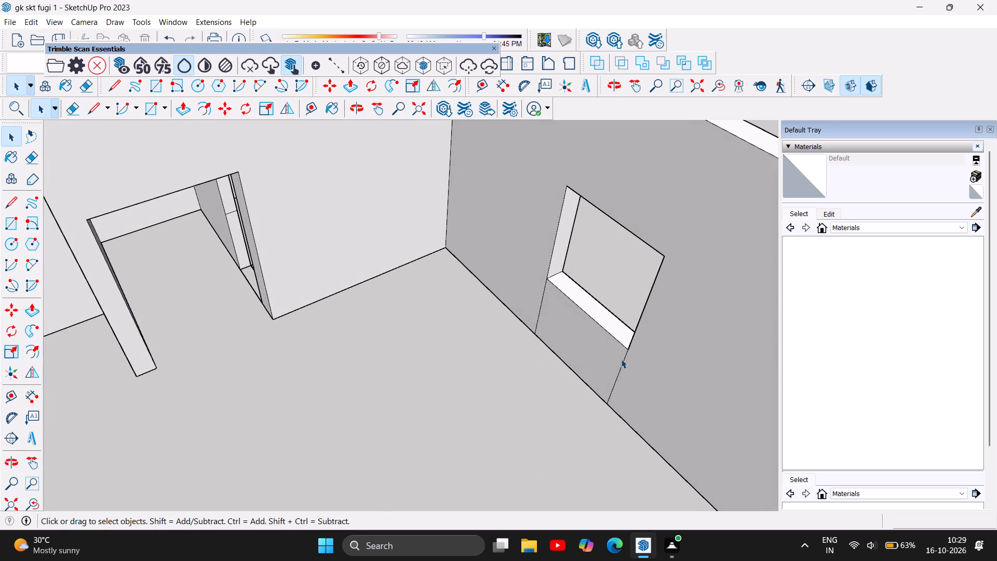
{"action": "left_click", "coordinate": [622, 367]}
{"action": "key", "text": "Delete"}
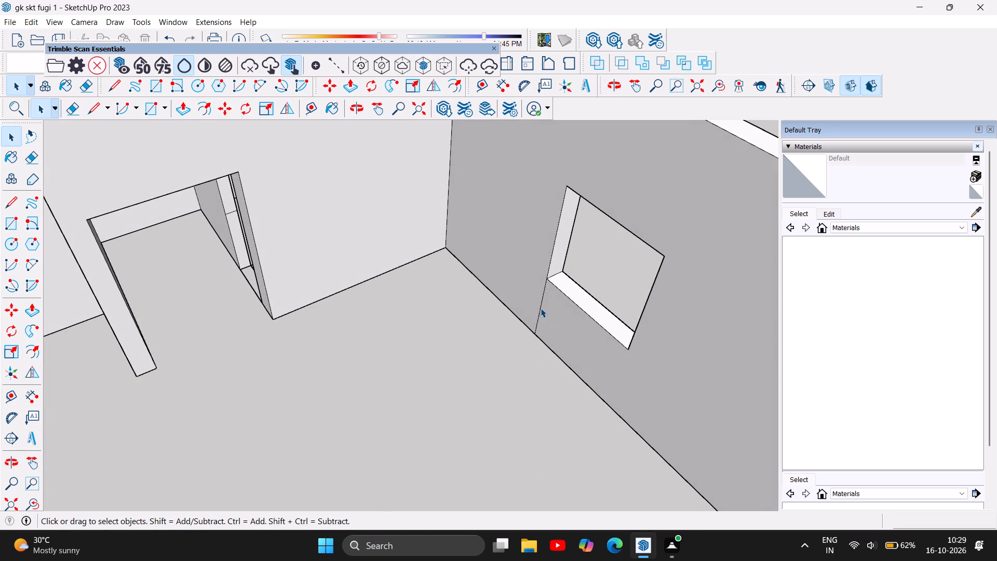
{"action": "left_click", "coordinate": [541, 308]}
{"action": "key", "text": "Delete"}
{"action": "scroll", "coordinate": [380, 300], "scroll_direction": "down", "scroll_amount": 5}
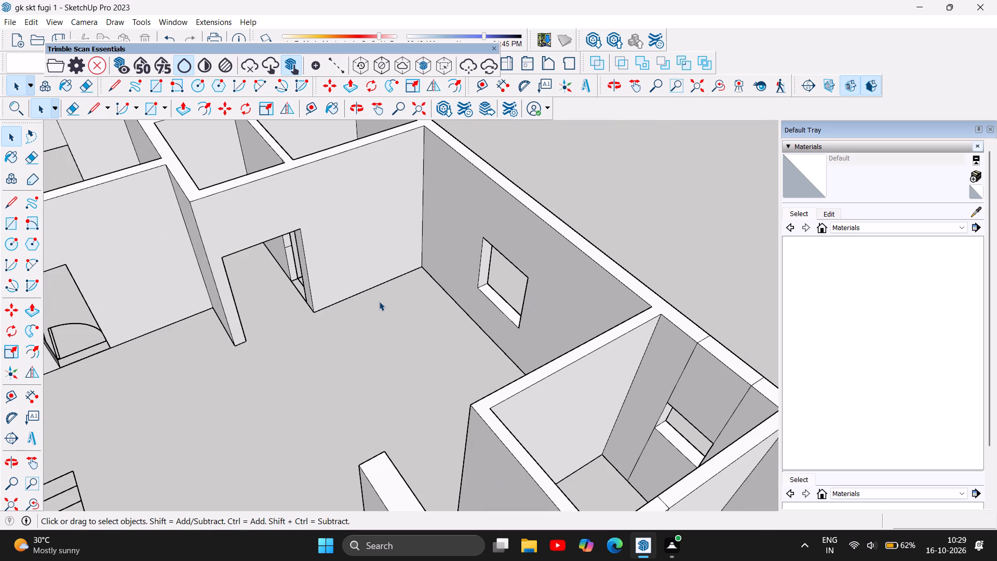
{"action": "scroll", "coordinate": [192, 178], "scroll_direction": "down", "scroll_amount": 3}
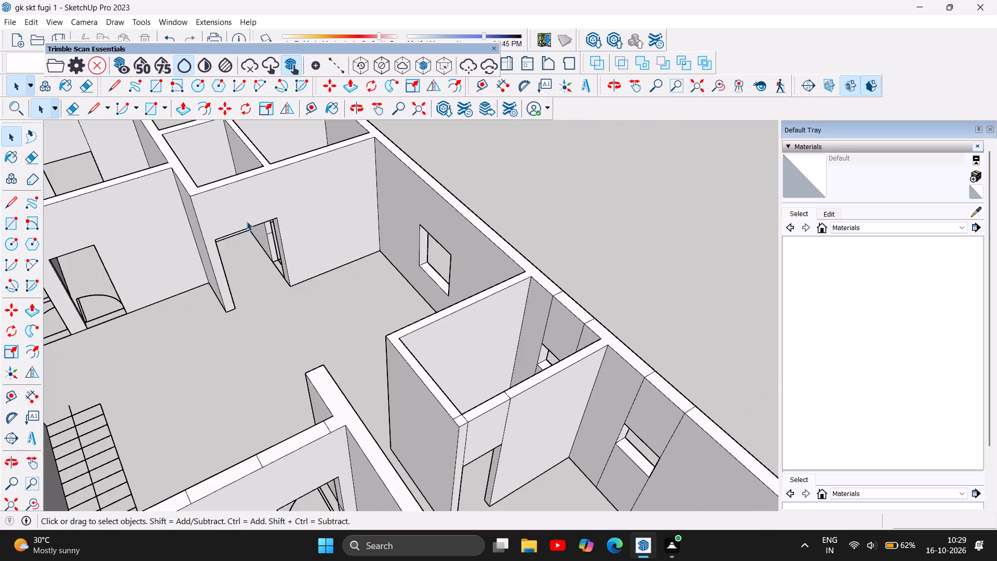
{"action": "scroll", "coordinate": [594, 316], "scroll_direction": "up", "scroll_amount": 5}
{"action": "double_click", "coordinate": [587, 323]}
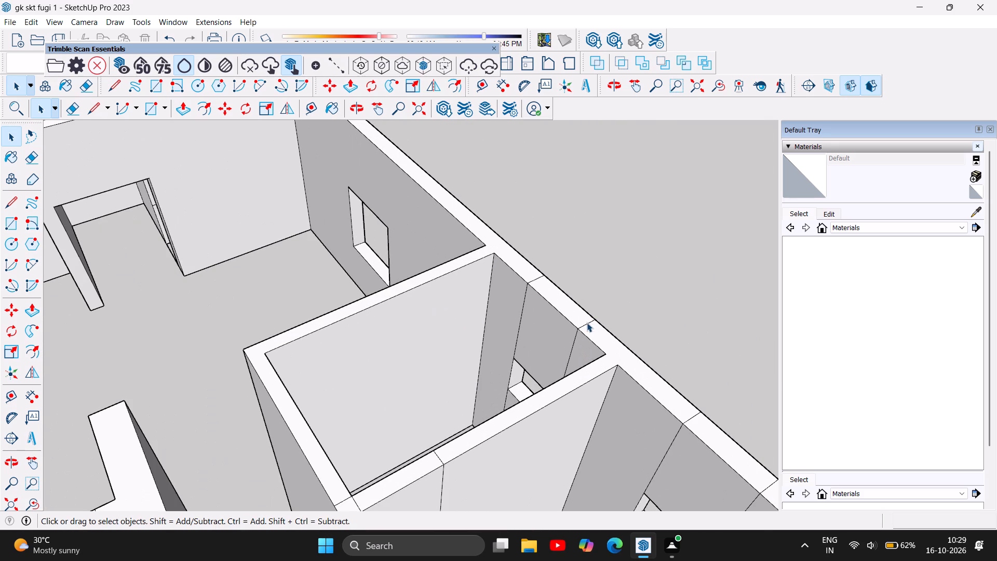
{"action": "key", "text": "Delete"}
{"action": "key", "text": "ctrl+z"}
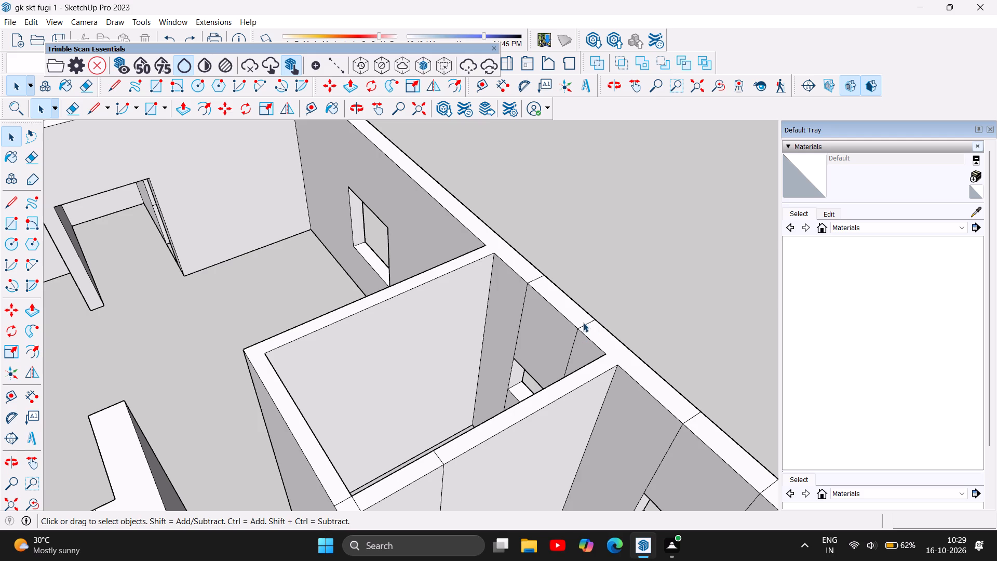
Delete the two short lines across the outer wall top and the two vertical lines above the window of the small room adjoining the hall.
{"action": "left_click", "coordinate": [583, 323]}
{"action": "left_click", "coordinate": [615, 290]}
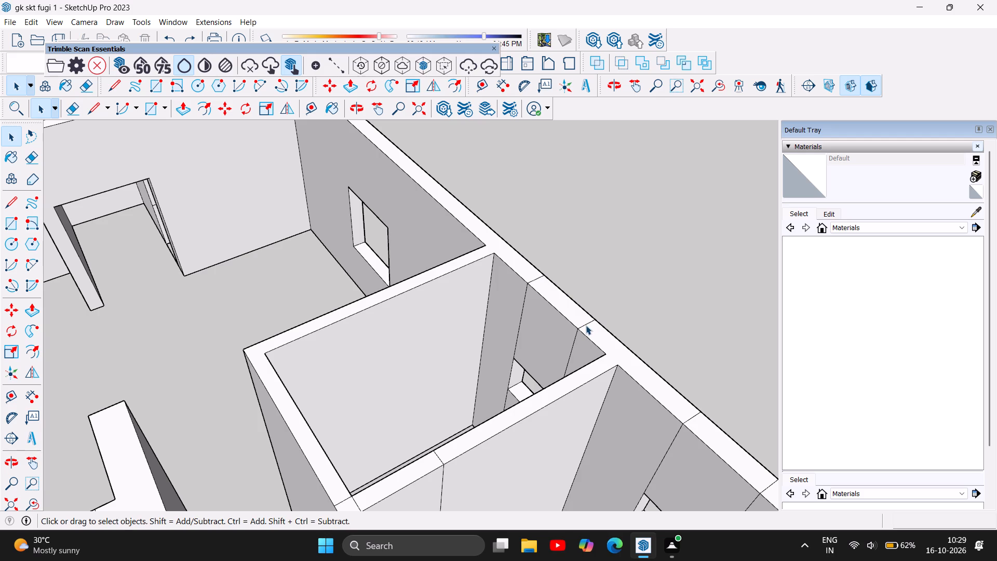
{"action": "left_click", "coordinate": [584, 322]}
{"action": "left_click", "coordinate": [617, 281]}
{"action": "left_click", "coordinate": [586, 323]}
{"action": "key", "text": "Delete"}
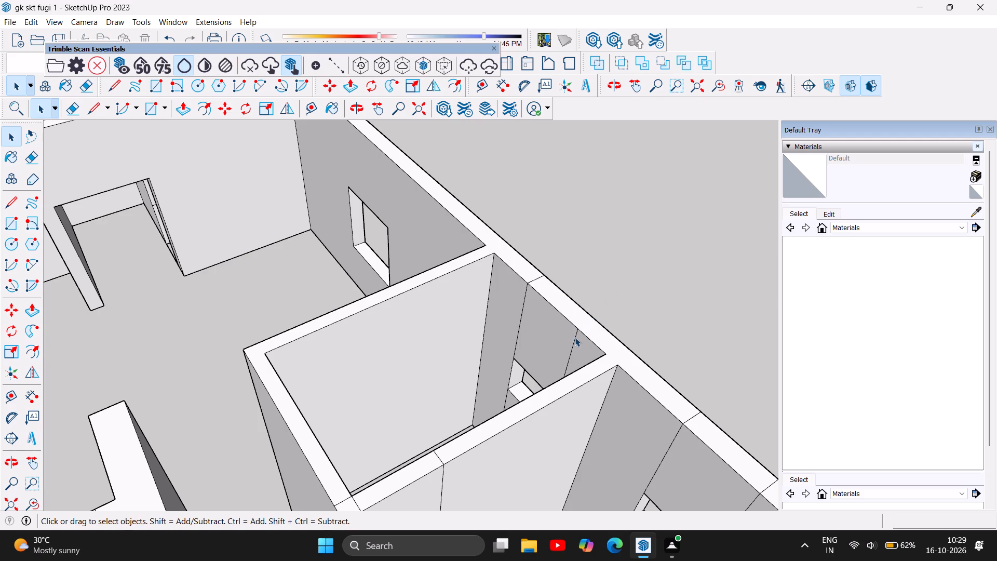
{"action": "left_click", "coordinate": [575, 340]}
{"action": "key", "text": "Delete"}
{"action": "left_click", "coordinate": [522, 309]}
{"action": "key", "text": "Delete"}
{"action": "left_click", "coordinate": [531, 277]}
{"action": "left_click", "coordinate": [597, 238]}
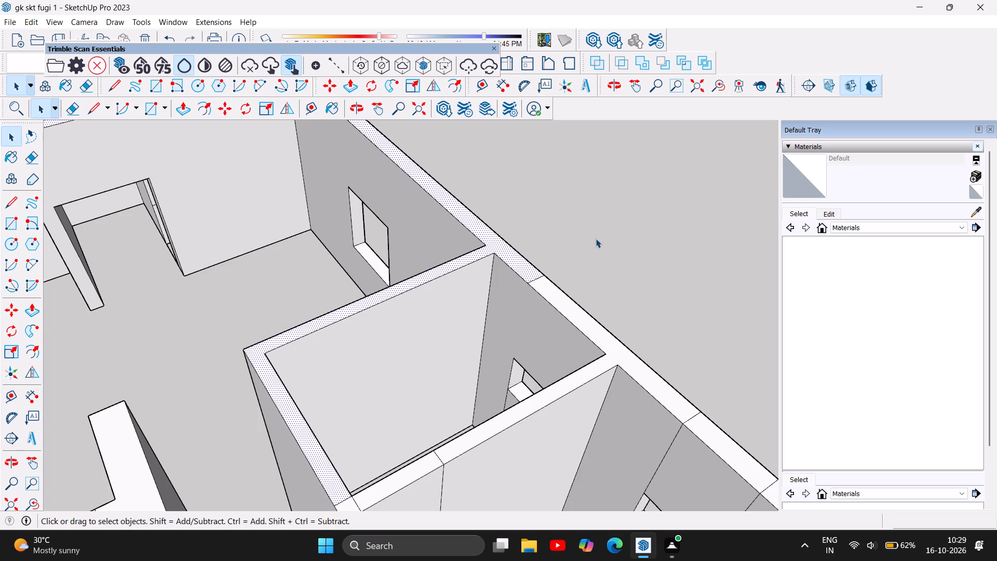
{"action": "left_click", "coordinate": [534, 276]}
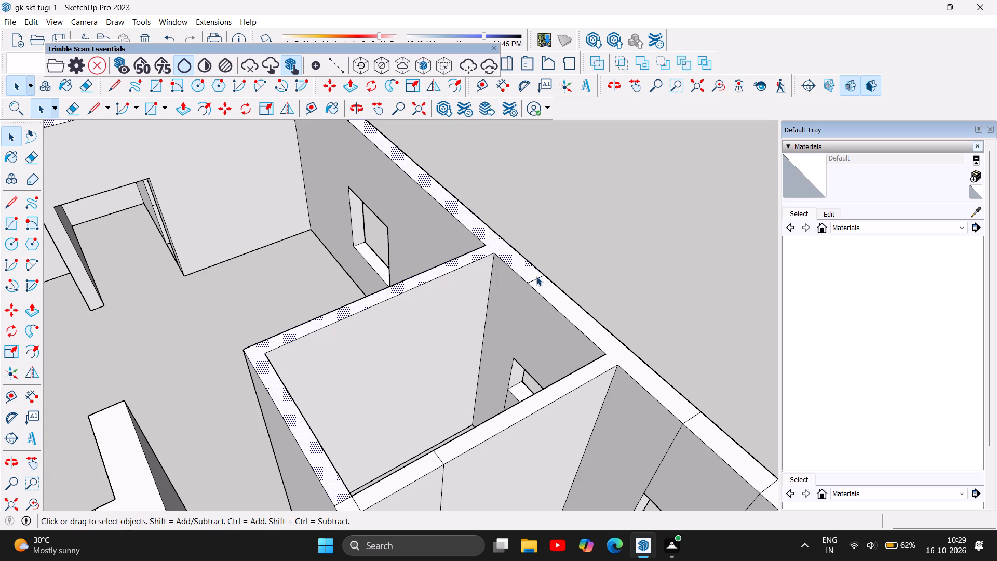
{"action": "left_click", "coordinate": [575, 258]}
{"action": "left_click", "coordinate": [536, 277]}
{"action": "key", "text": "Delete"}
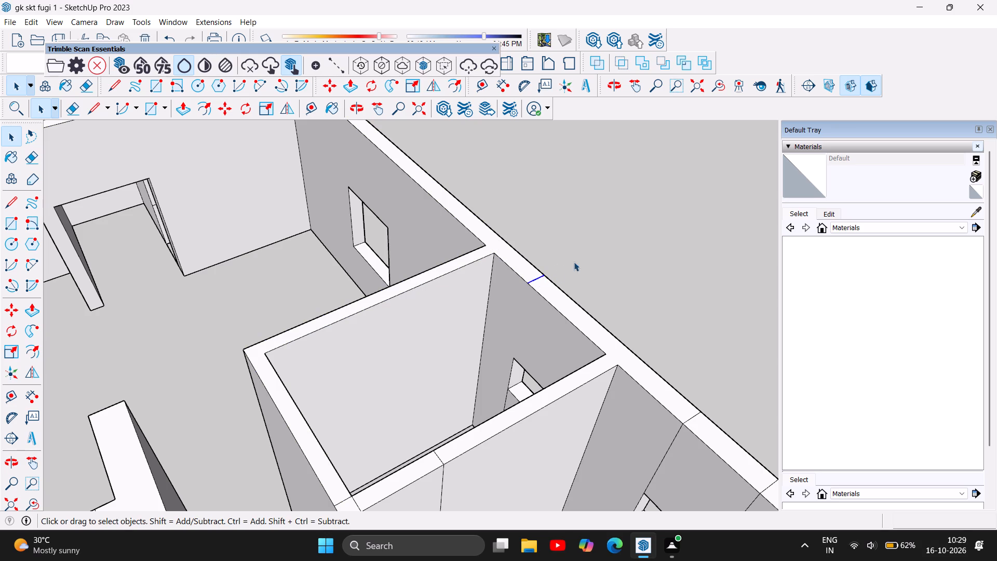
Delete the two short lines across the outer wall top and the two vertical lines above the side window of the corner room.
{"action": "scroll", "coordinate": [516, 234], "scroll_direction": "down", "scroll_amount": 2}
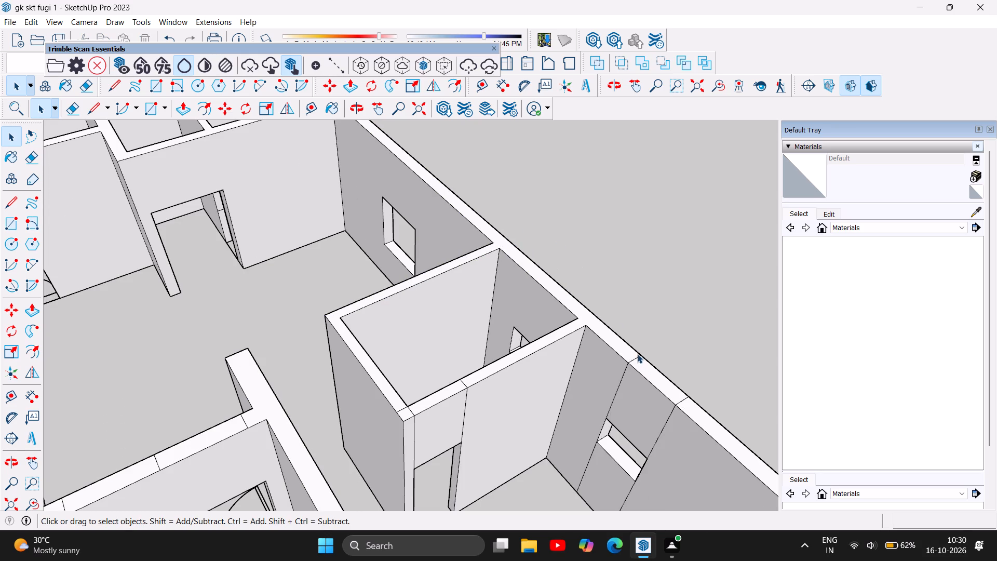
{"action": "left_click", "coordinate": [634, 357]}
{"action": "left_click", "coordinate": [660, 317]}
{"action": "left_click", "coordinate": [635, 357]}
{"action": "key", "text": "Delete"}
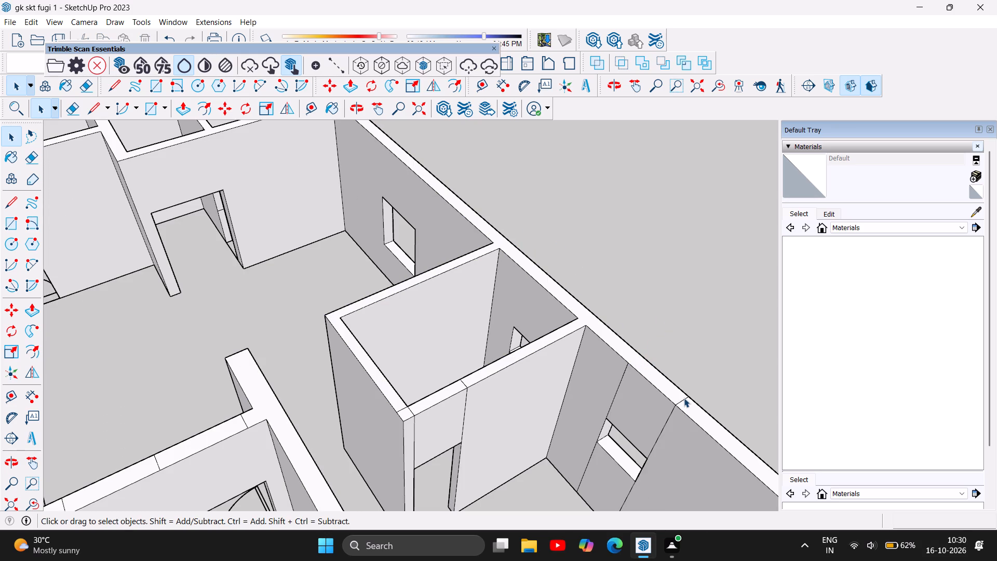
{"action": "left_click", "coordinate": [683, 397]}
{"action": "left_click", "coordinate": [699, 331]}
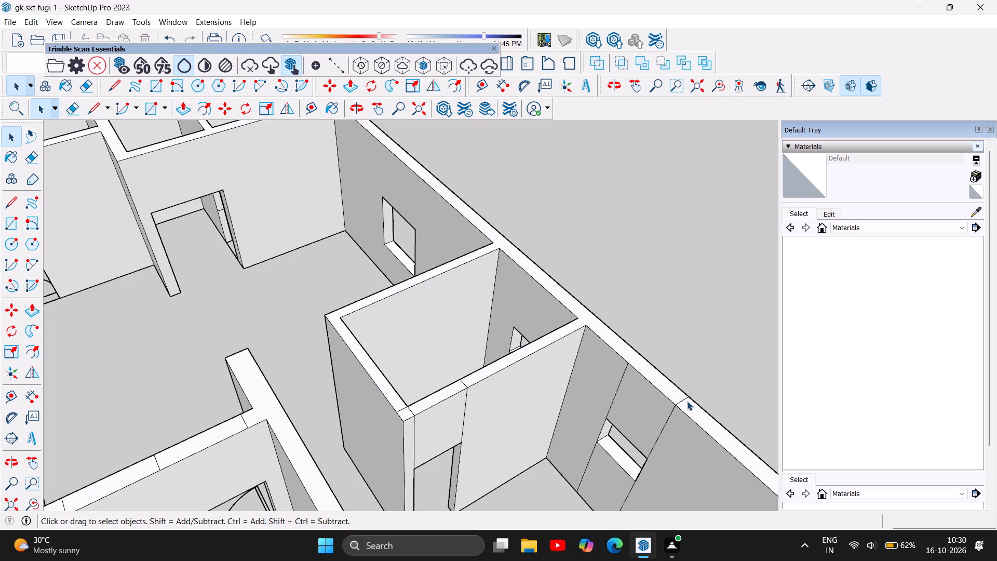
{"action": "left_click", "coordinate": [683, 398]}
{"action": "key", "text": "Delete"}
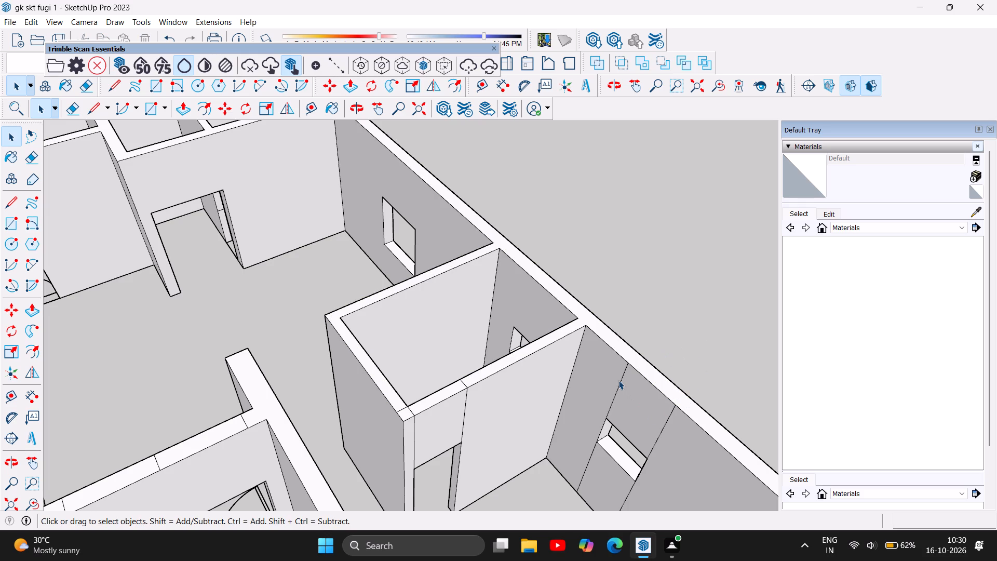
{"action": "left_click", "coordinate": [620, 380]}
{"action": "key", "text": "Delete"}
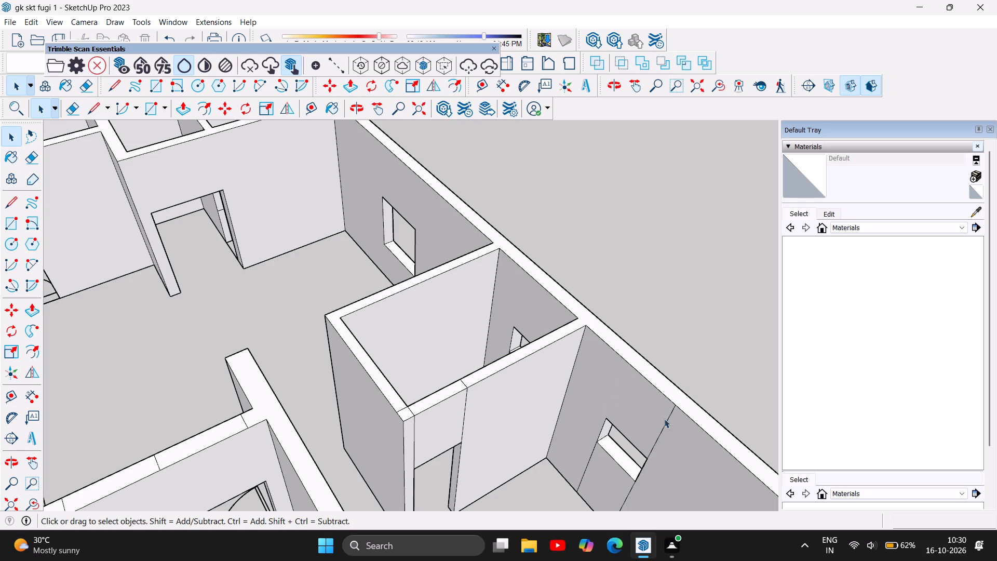
{"action": "left_click", "coordinate": [669, 415]}
{"action": "key", "text": "Delete"}
Delete the two leftover vertical lines below the corner room's side window.
{"action": "scroll", "coordinate": [551, 219], "scroll_direction": "down", "scroll_amount": 4}
{"action": "scroll", "coordinate": [589, 388], "scroll_direction": "up", "scroll_amount": 6}
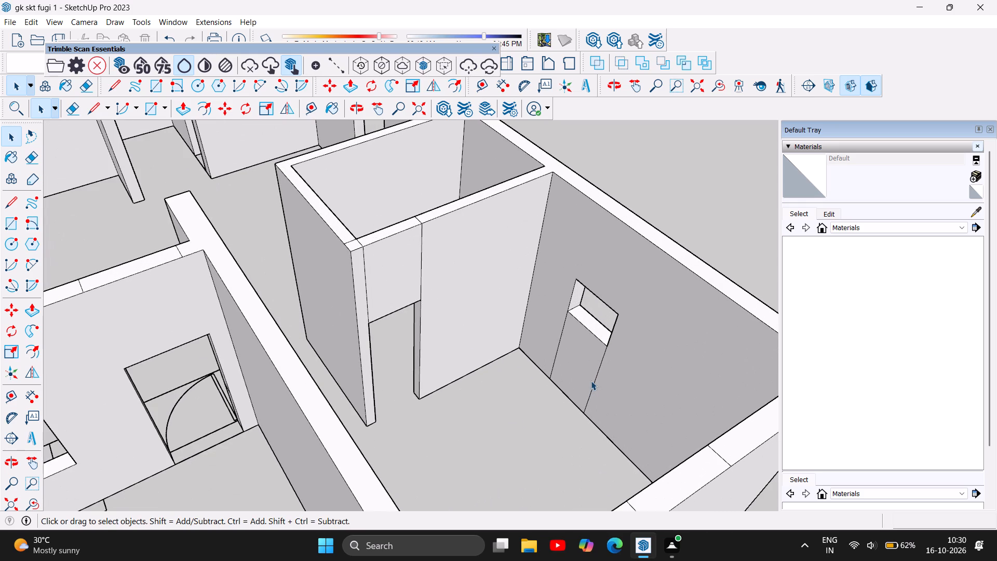
{"action": "left_click", "coordinate": [595, 378]}
{"action": "key", "text": "Delete"}
{"action": "left_click", "coordinate": [559, 341]}
{"action": "key", "text": "Delete"}
Delete the vertical line above the corner room's door and the short line across the partition top over it.
{"action": "left_click", "coordinate": [422, 255]}
{"action": "key", "text": "Delete"}
{"action": "left_click", "coordinate": [415, 217]}
{"action": "key", "text": "Delete"}
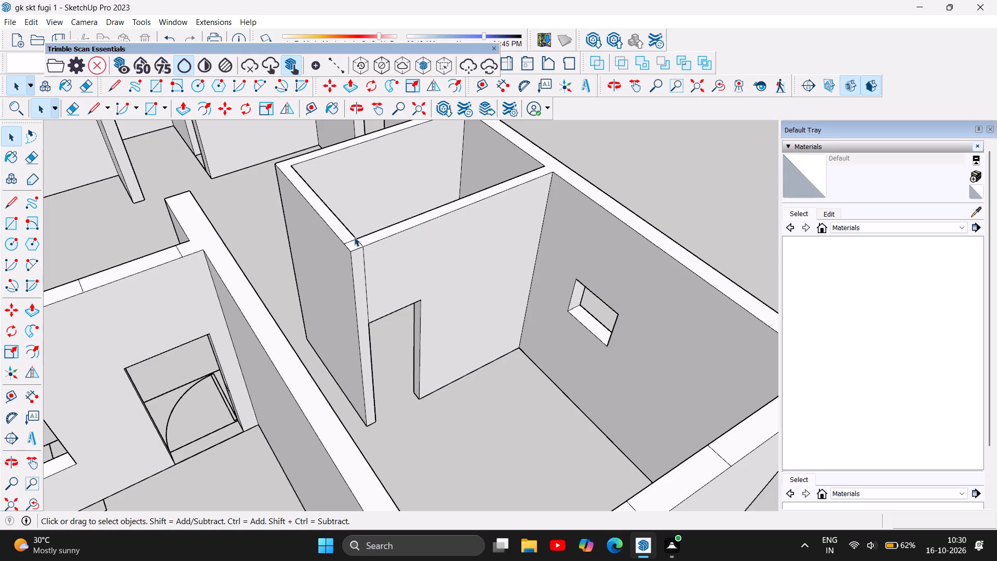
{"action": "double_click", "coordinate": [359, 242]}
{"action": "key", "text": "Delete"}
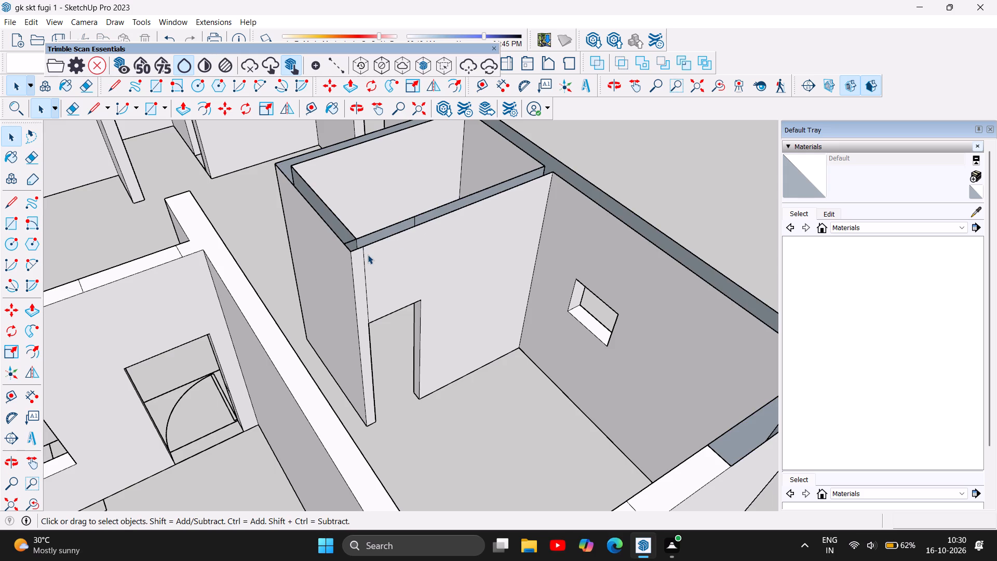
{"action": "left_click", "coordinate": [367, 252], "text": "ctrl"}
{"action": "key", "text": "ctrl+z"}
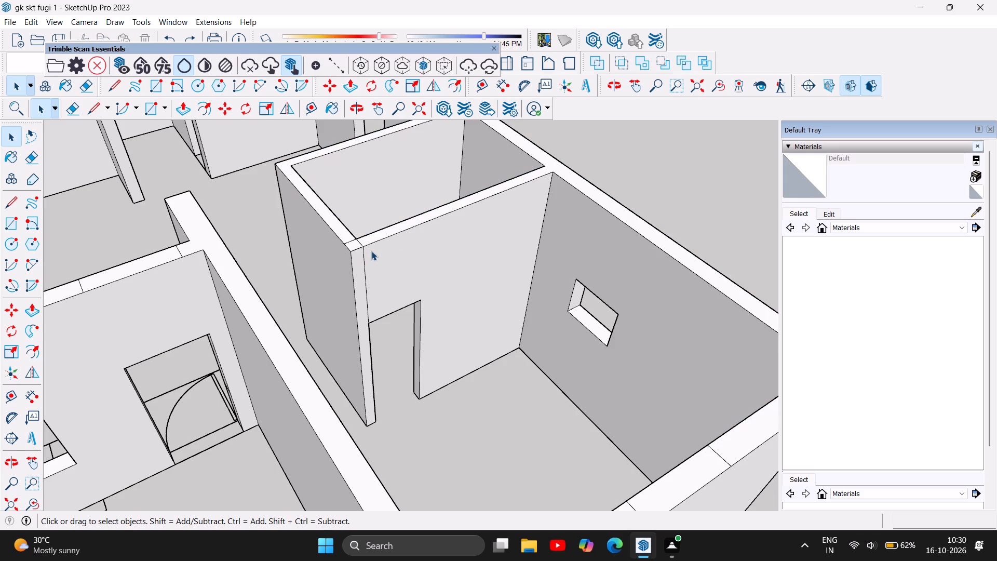
Delete the two short lines at the partition top's free corner and the remaining vertical line above the corner room's door.
{"action": "left_click", "coordinate": [360, 243]}
{"action": "key", "text": "Delete"}
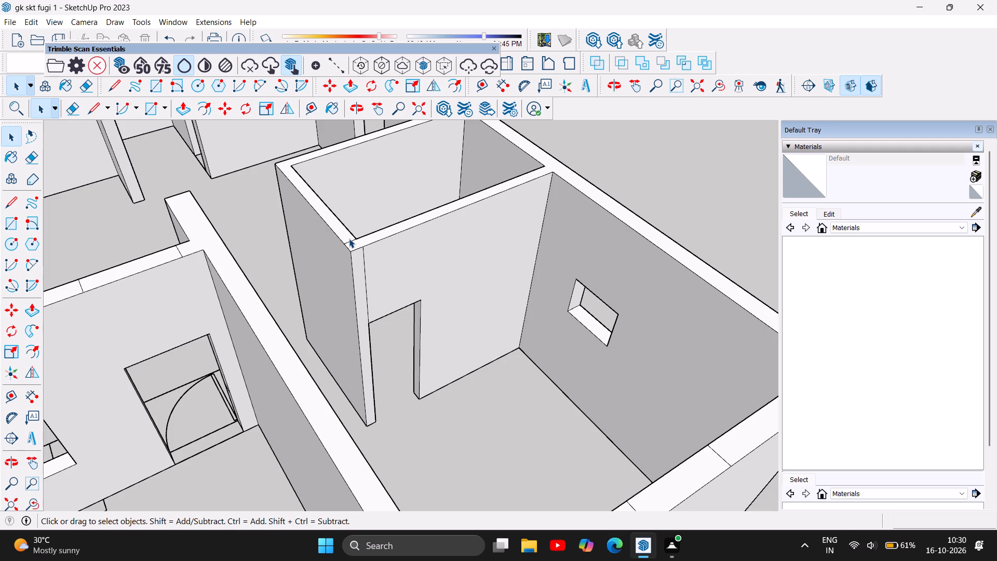
{"action": "left_click", "coordinate": [350, 238]}
{"action": "left_click", "coordinate": [657, 171]}
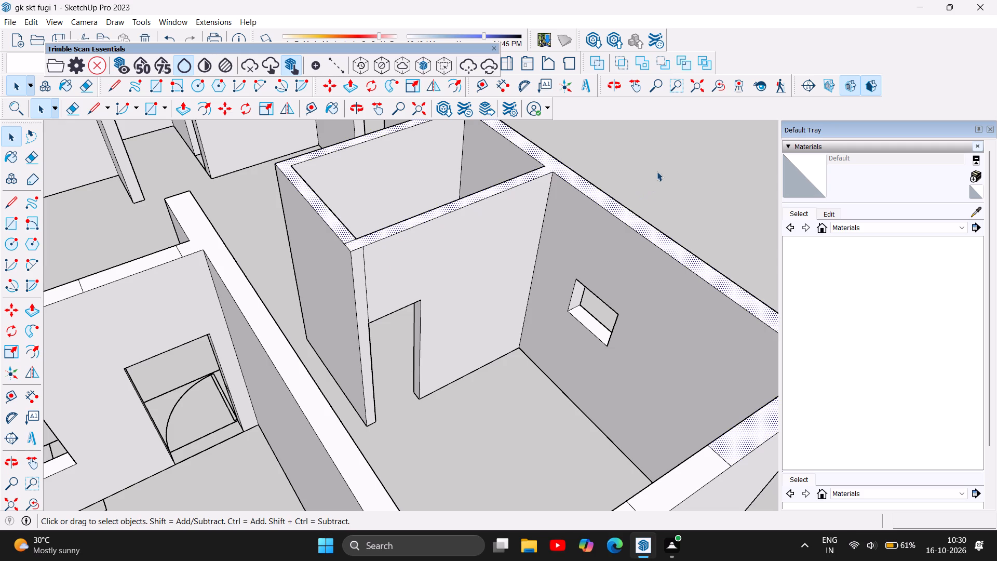
{"action": "left_click", "coordinate": [509, 216]}
{"action": "left_click", "coordinate": [702, 171]}
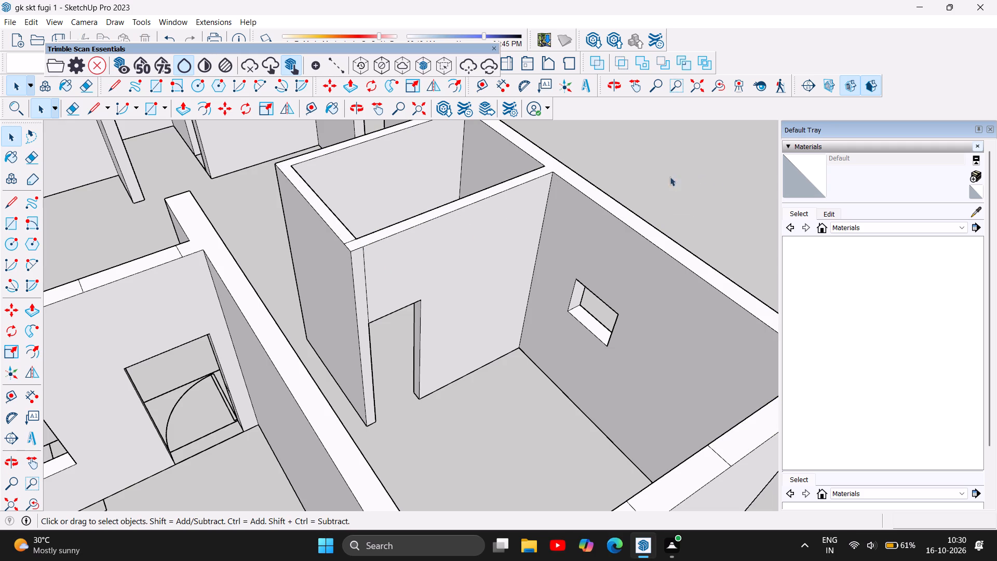
{"action": "scroll", "coordinate": [341, 241], "scroll_direction": "up", "scroll_amount": 3}
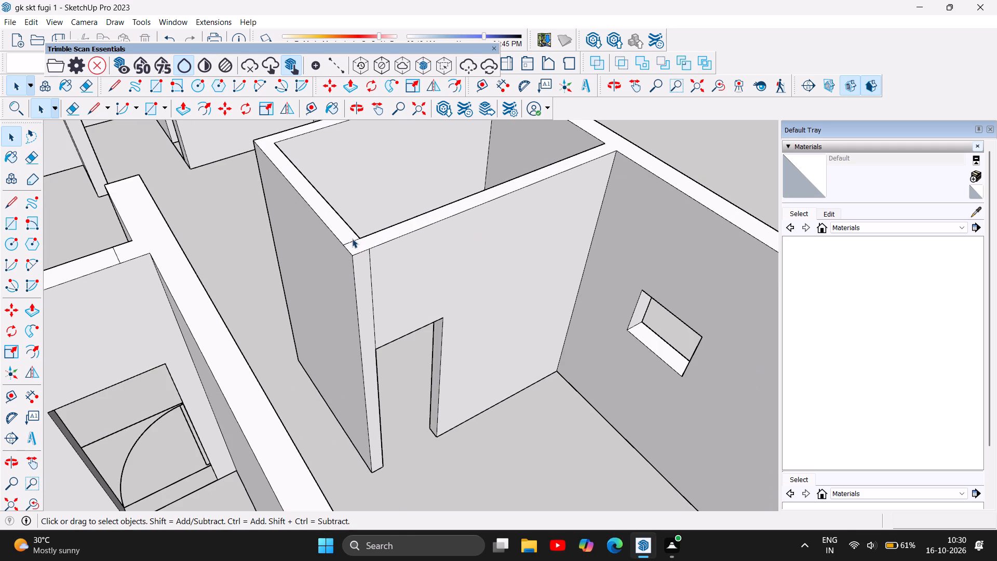
{"action": "left_click", "coordinate": [354, 239]}
{"action": "key", "text": "Delete"}
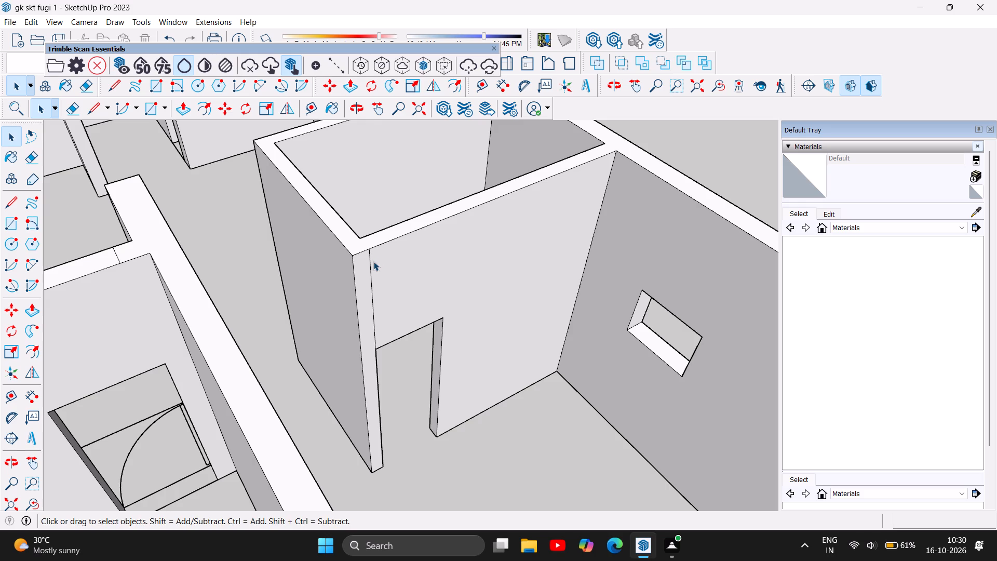
{"action": "double_click", "coordinate": [370, 265]}
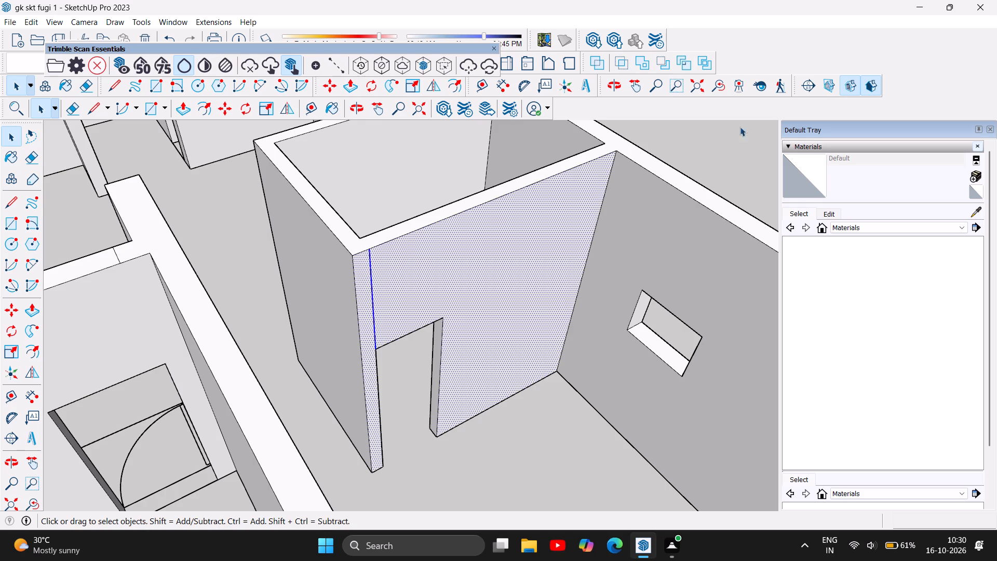
{"action": "left_click", "coordinate": [717, 156]}
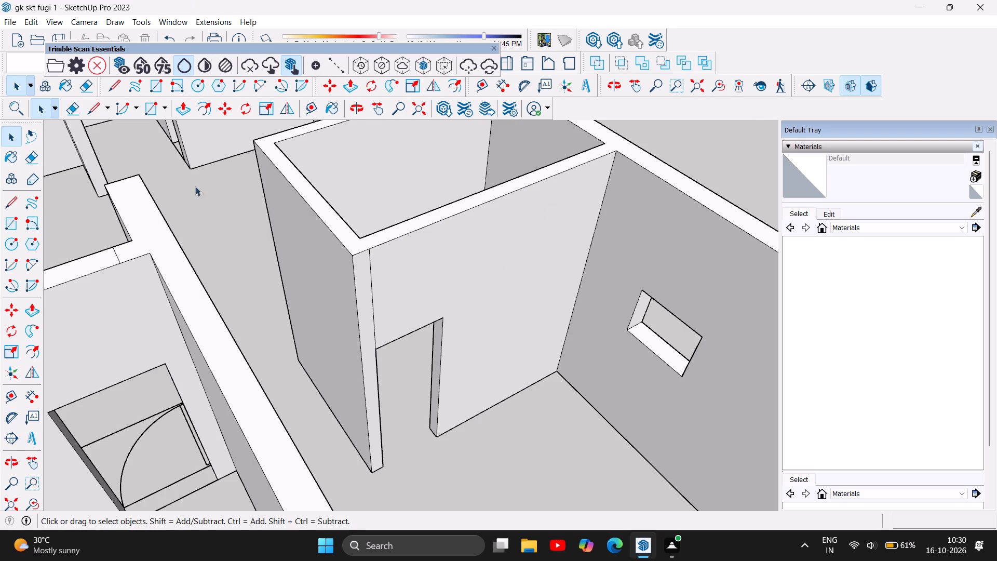
{"action": "left_click", "coordinate": [372, 294]}
{"action": "key", "text": "Delete"}
Delete the two short lines across the wall top above the corner room's front window.
{"action": "scroll", "coordinate": [330, 248], "scroll_direction": "down", "scroll_amount": 11}
{"action": "scroll", "coordinate": [491, 329], "scroll_direction": "up", "scroll_amount": 5}
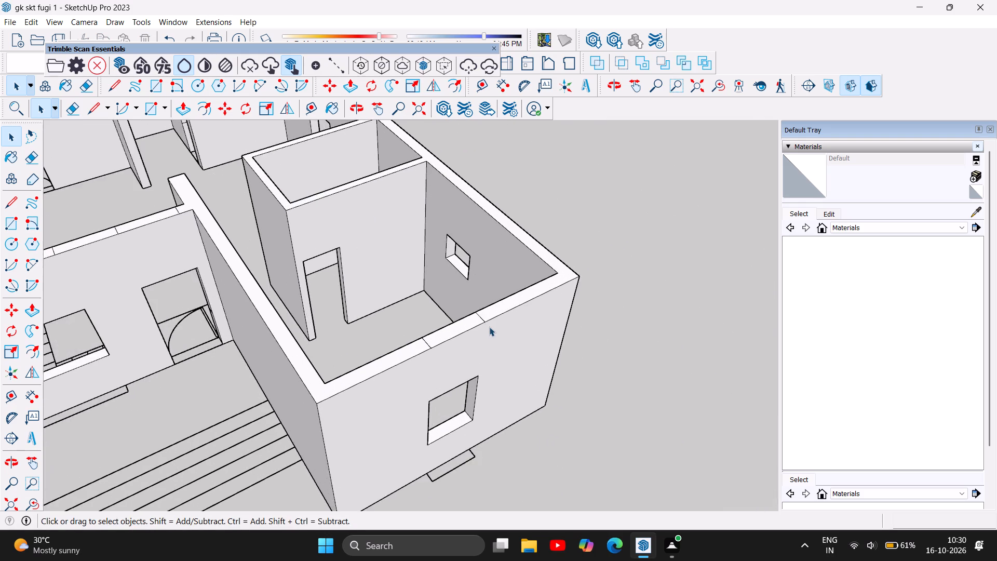
{"action": "scroll", "coordinate": [479, 317], "scroll_direction": "up", "scroll_amount": 3}
{"action": "left_click", "coordinate": [479, 317]}
{"action": "key", "text": "Delete"}
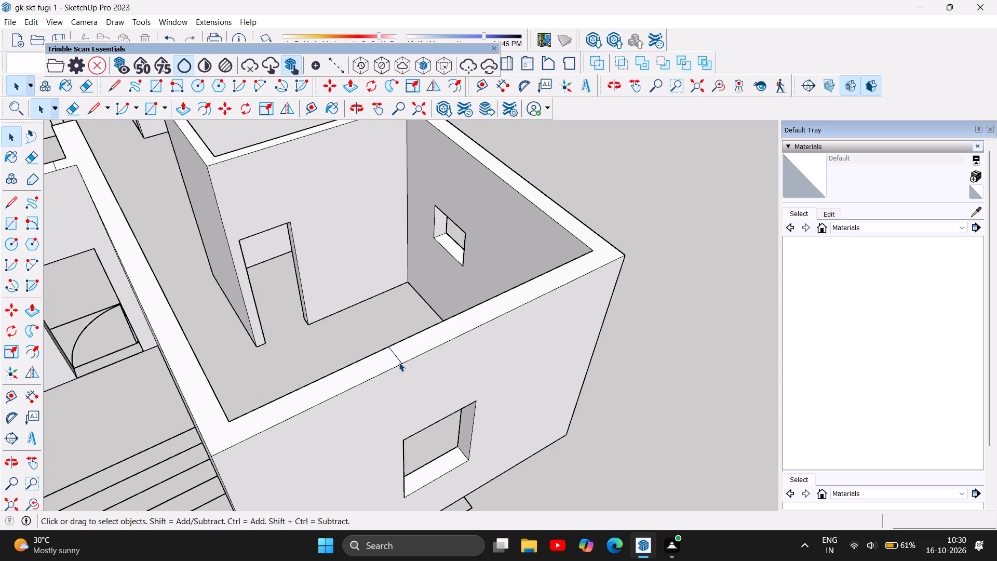
{"action": "left_click", "coordinate": [393, 351]}
{"action": "key", "text": "Delete"}
Delete the short line on the front door's reveal and three short lines across the front wall top near the door and wide window.
{"action": "scroll", "coordinate": [624, 264], "scroll_direction": "down", "scroll_amount": 10}
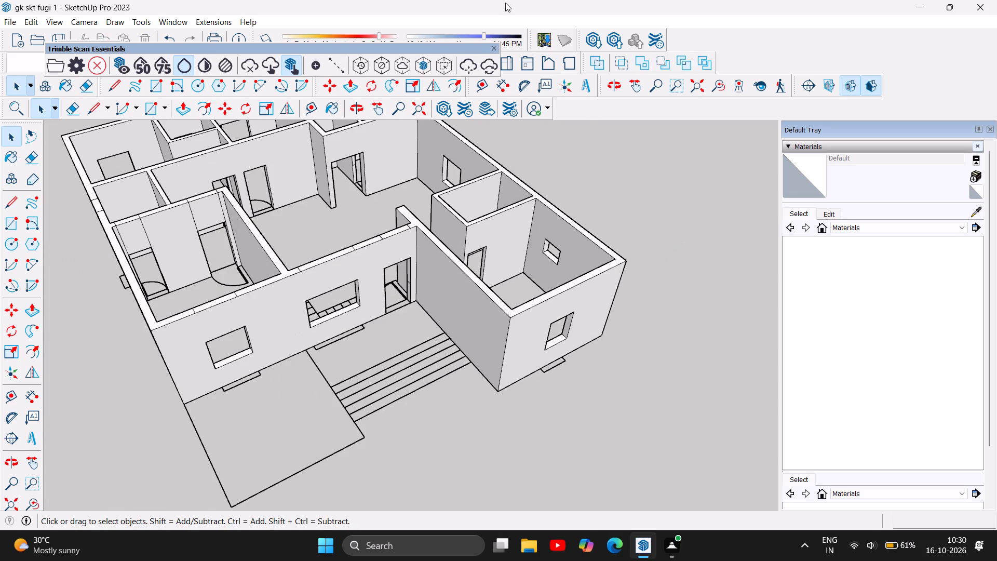
{"action": "scroll", "coordinate": [373, 216], "scroll_direction": "up", "scroll_amount": 4}
{"action": "scroll", "coordinate": [411, 258], "scroll_direction": "up", "scroll_amount": 2}
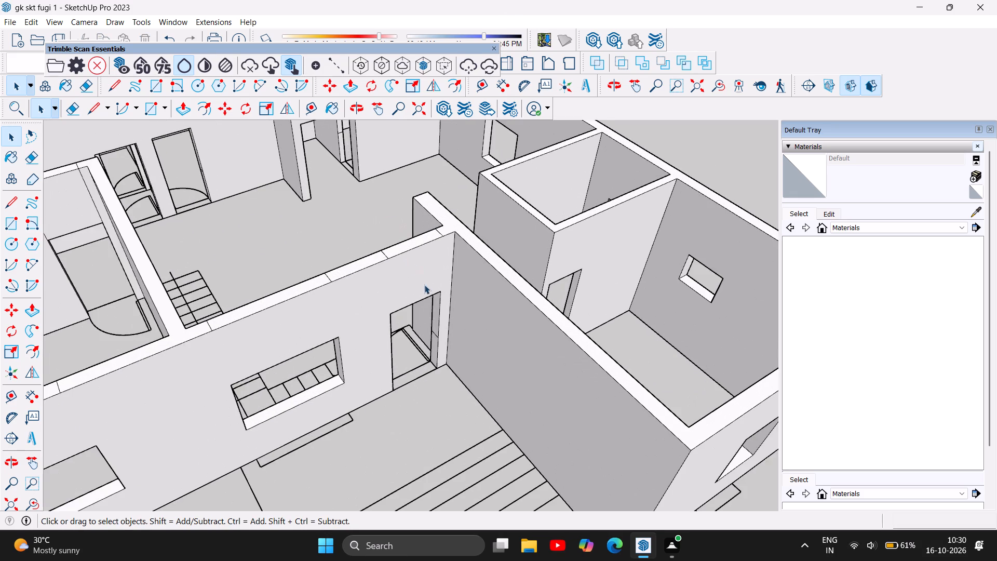
{"action": "scroll", "coordinate": [438, 352], "scroll_direction": "up", "scroll_amount": 4}
{"action": "left_click", "coordinate": [433, 332]}
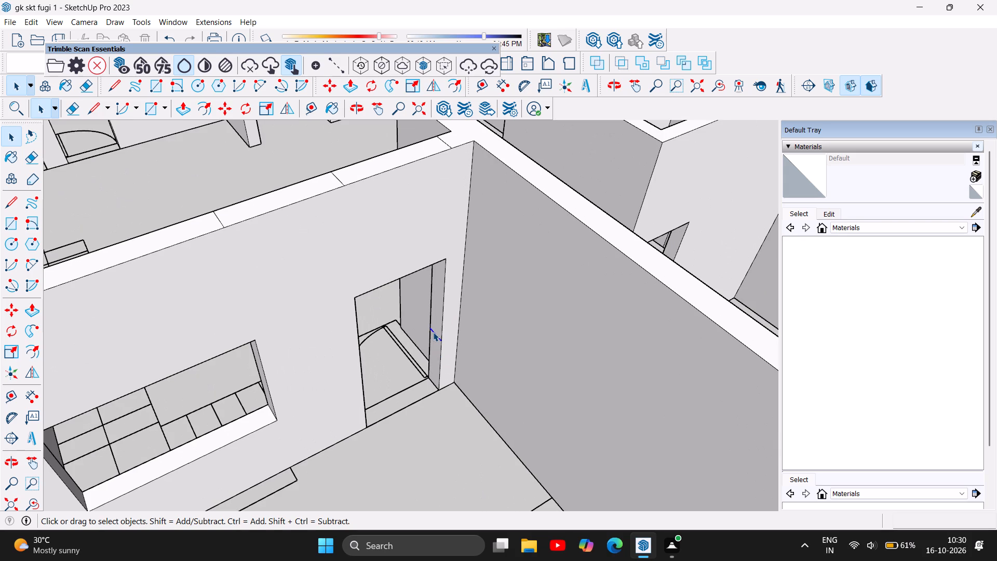
{"action": "key", "text": "Delete"}
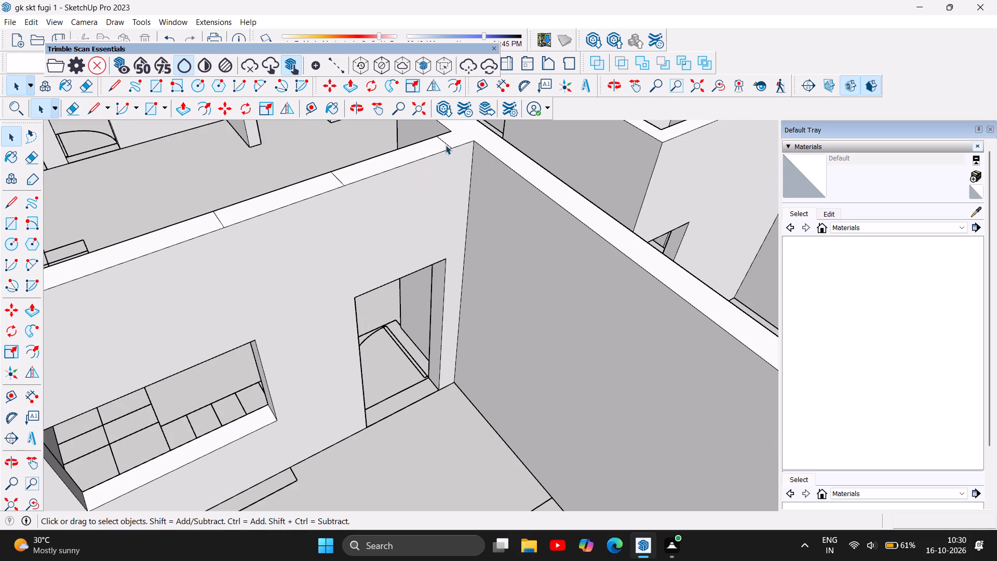
{"action": "left_click", "coordinate": [444, 143]}
{"action": "key", "text": "Delete"}
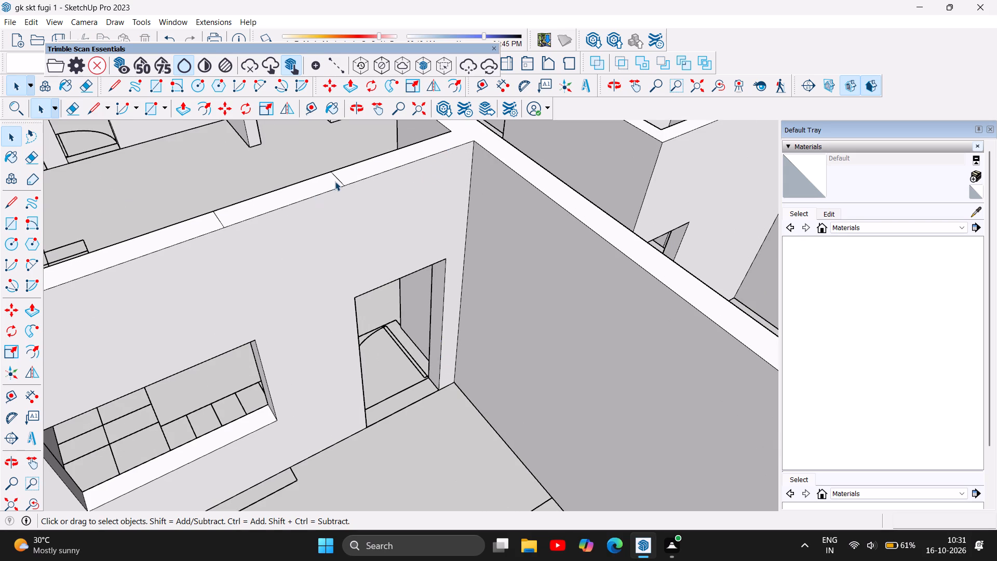
{"action": "left_click", "coordinate": [341, 180]}
{"action": "key", "text": "Delete"}
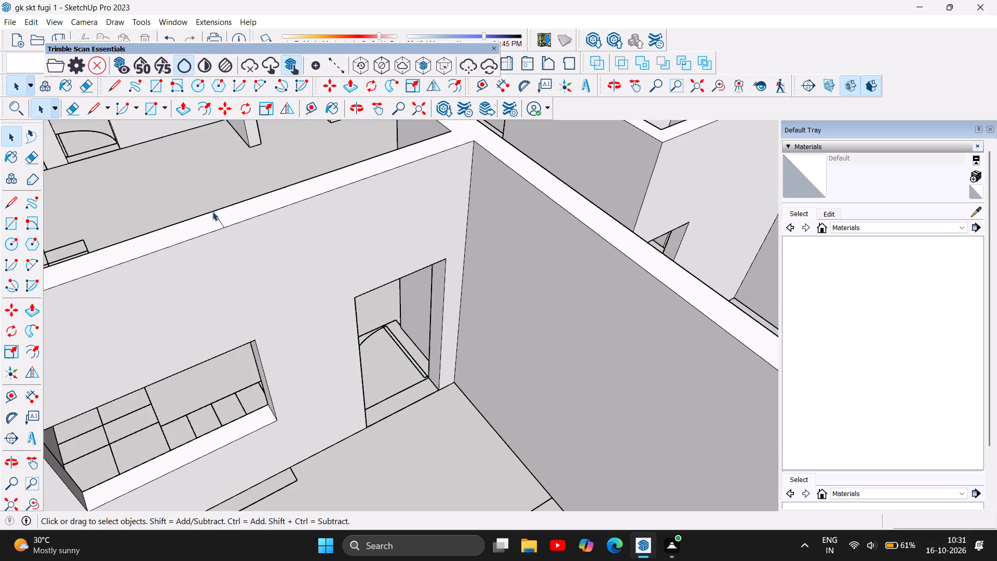
{"action": "left_click", "coordinate": [214, 212]}
{"action": "key", "text": "Delete"}
{"action": "scroll", "coordinate": [300, 219], "scroll_direction": "down", "scroll_amount": 2}
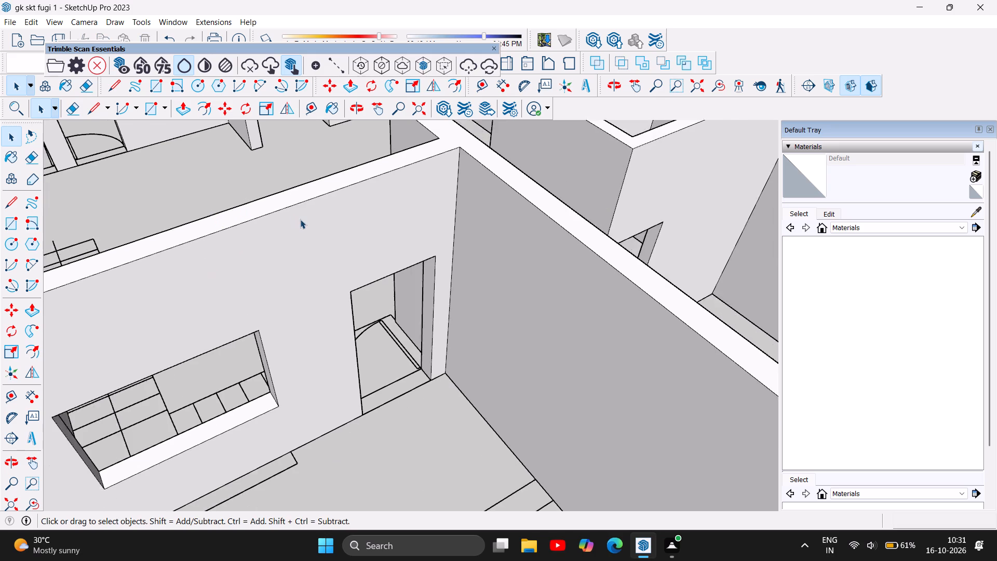
Delete three short lines across the front wall top, one beside the wide window and two above the smaller front window.
{"action": "scroll", "coordinate": [300, 219], "scroll_direction": "down", "scroll_amount": 2}
{"action": "scroll", "coordinate": [422, 282], "scroll_direction": "down", "scroll_amount": 2}
{"action": "scroll", "coordinate": [381, 298], "scroll_direction": "up", "scroll_amount": 4}
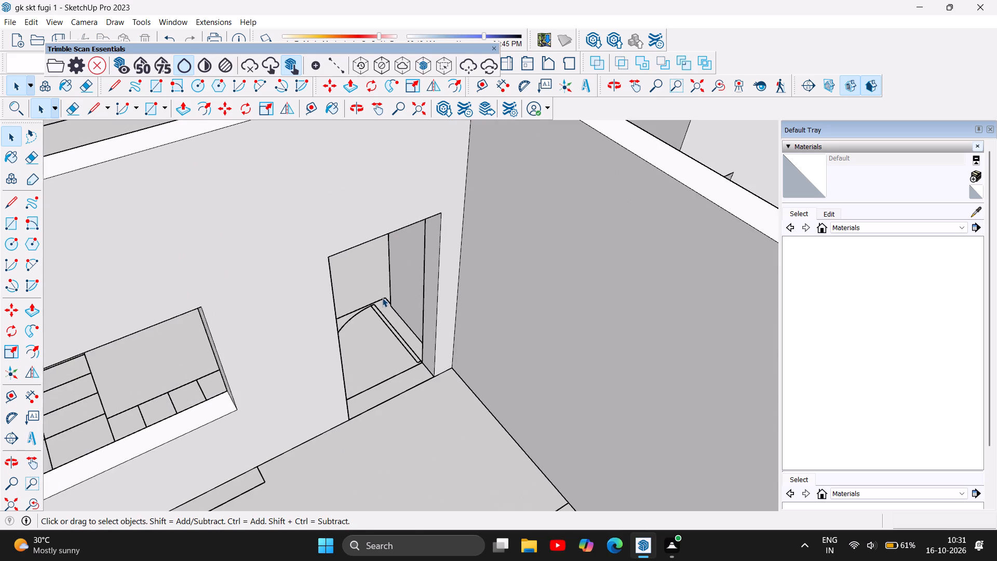
{"action": "scroll", "coordinate": [382, 298], "scroll_direction": "up", "scroll_amount": 2}
{"action": "scroll", "coordinate": [402, 319], "scroll_direction": "down", "scroll_amount": 11}
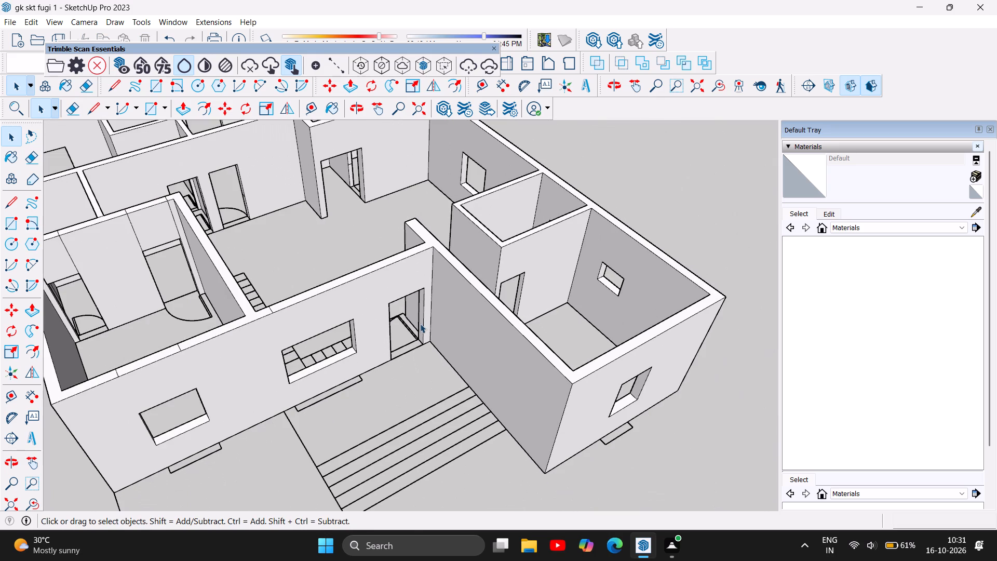
{"action": "scroll", "coordinate": [270, 300], "scroll_direction": "up", "scroll_amount": 4}
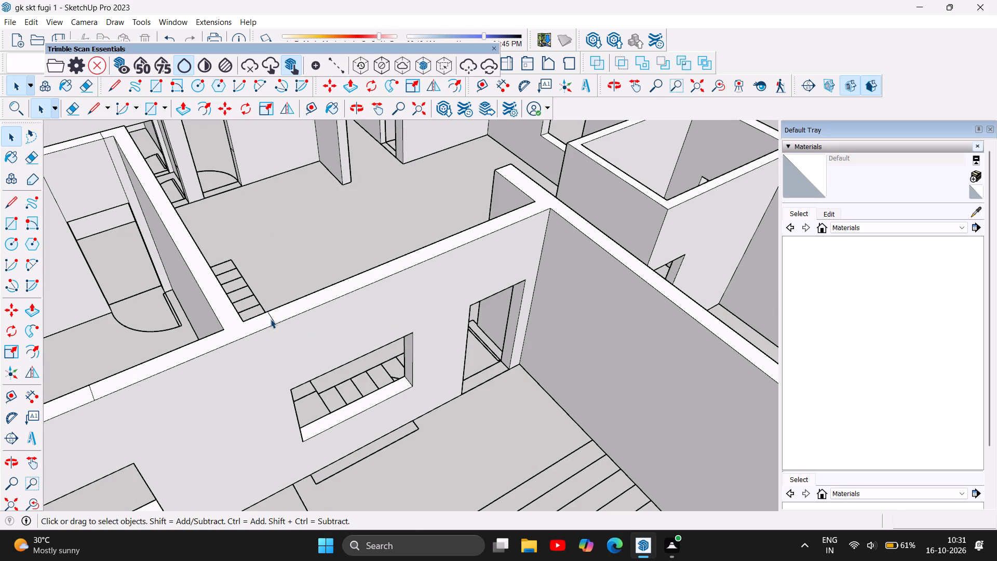
{"action": "left_click", "coordinate": [271, 319]}
{"action": "key", "text": "Delete"}
{"action": "scroll", "coordinate": [361, 274], "scroll_direction": "down", "scroll_amount": 5}
{"action": "scroll", "coordinate": [128, 334], "scroll_direction": "up", "scroll_amount": 1}
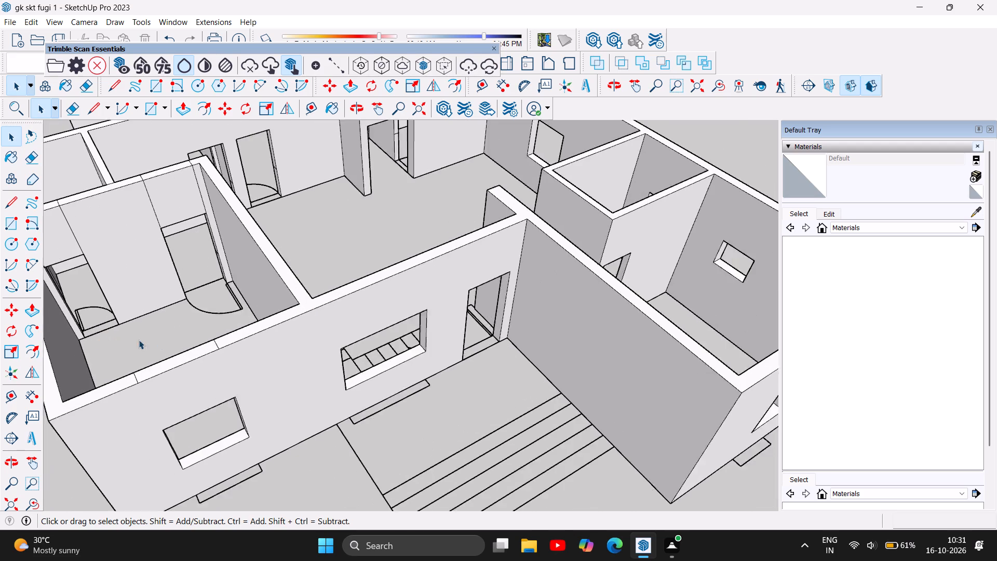
{"action": "scroll", "coordinate": [139, 340], "scroll_direction": "up", "scroll_amount": 2}
{"action": "left_click", "coordinate": [240, 345]}
{"action": "key", "text": "Delete"}
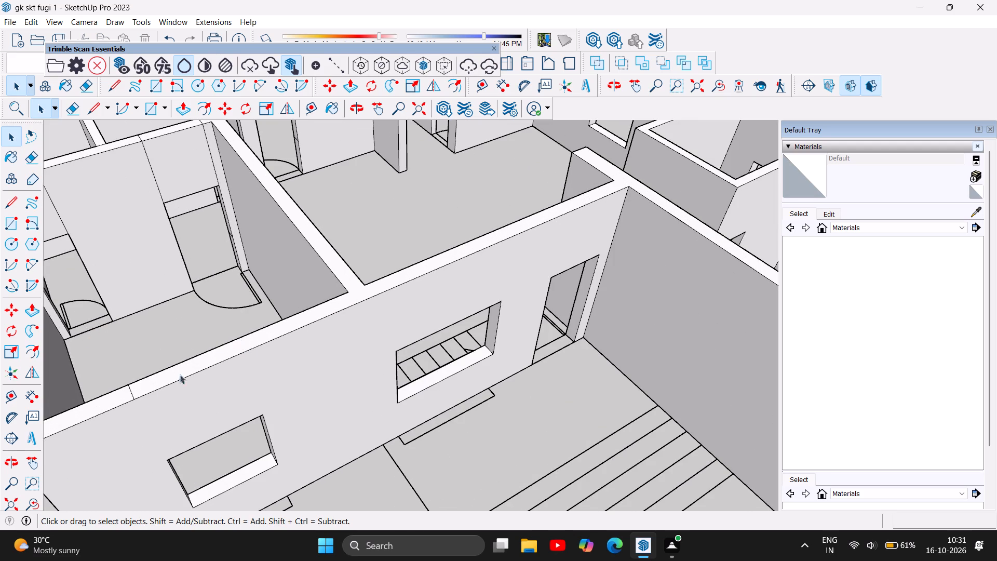
{"action": "left_click", "coordinate": [129, 389]}
{"action": "key", "text": "Delete"}
Delete three vertical lines above the two doors in the front room's rear partition, leaving the one nearest the outer wall.
{"action": "scroll", "coordinate": [230, 296], "scroll_direction": "down", "scroll_amount": 6}
{"action": "scroll", "coordinate": [316, 359], "scroll_direction": "down", "scroll_amount": 1}
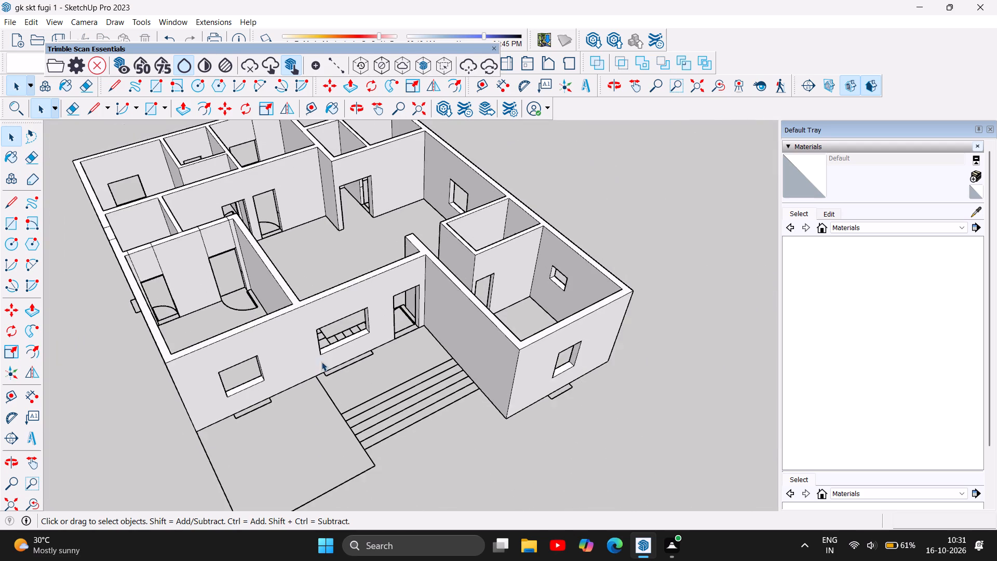
{"action": "scroll", "coordinate": [321, 362], "scroll_direction": "down", "scroll_amount": 3}
{"action": "scroll", "coordinate": [208, 258], "scroll_direction": "up", "scroll_amount": 5}
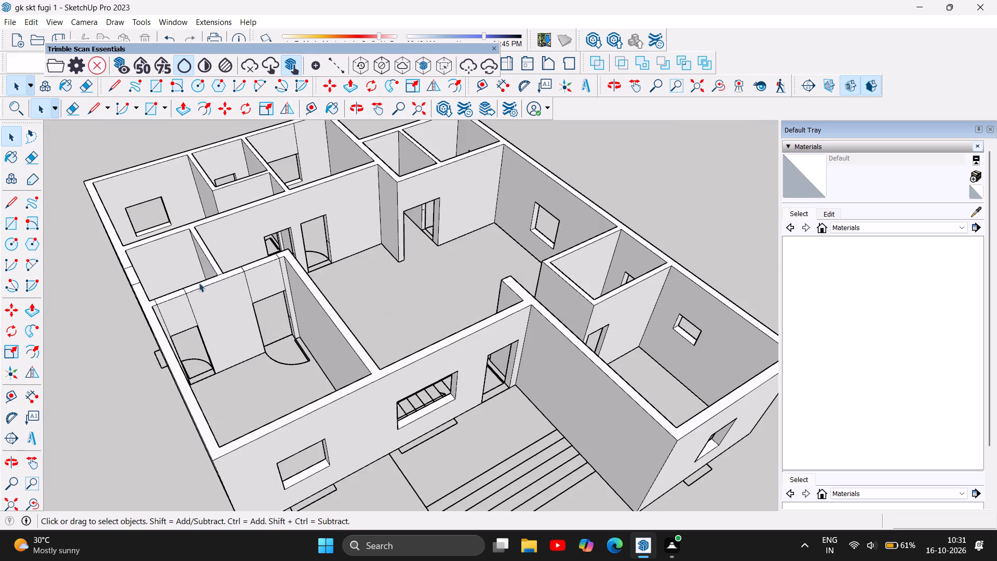
{"action": "scroll", "coordinate": [197, 284], "scroll_direction": "up", "scroll_amount": 8}
{"action": "left_click", "coordinate": [184, 307]}
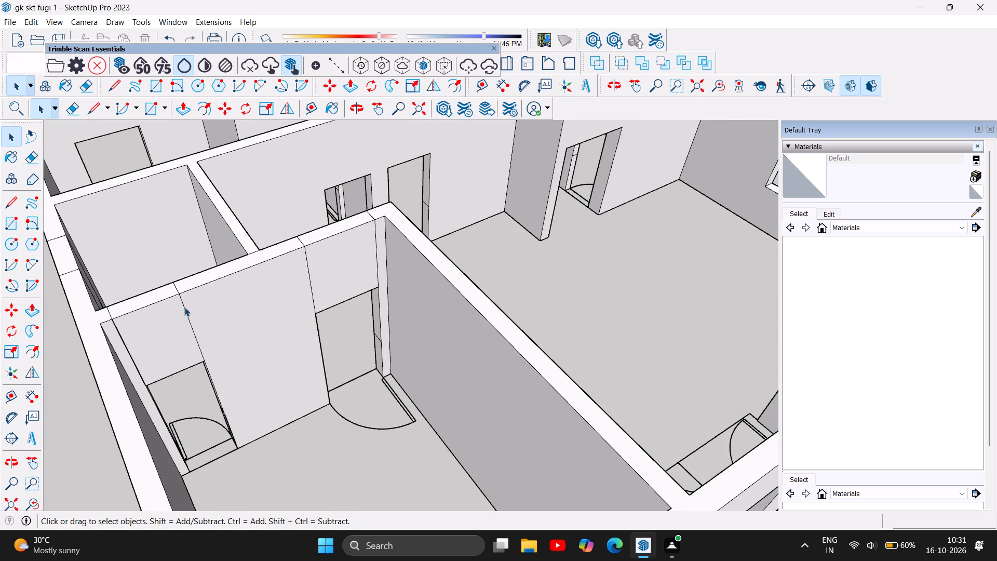
{"action": "key", "text": "Delete"}
{"action": "left_click", "coordinate": [307, 268]}
{"action": "key", "text": "Delete"}
{"action": "left_click", "coordinate": [376, 241]}
{"action": "key", "text": "Delete"}
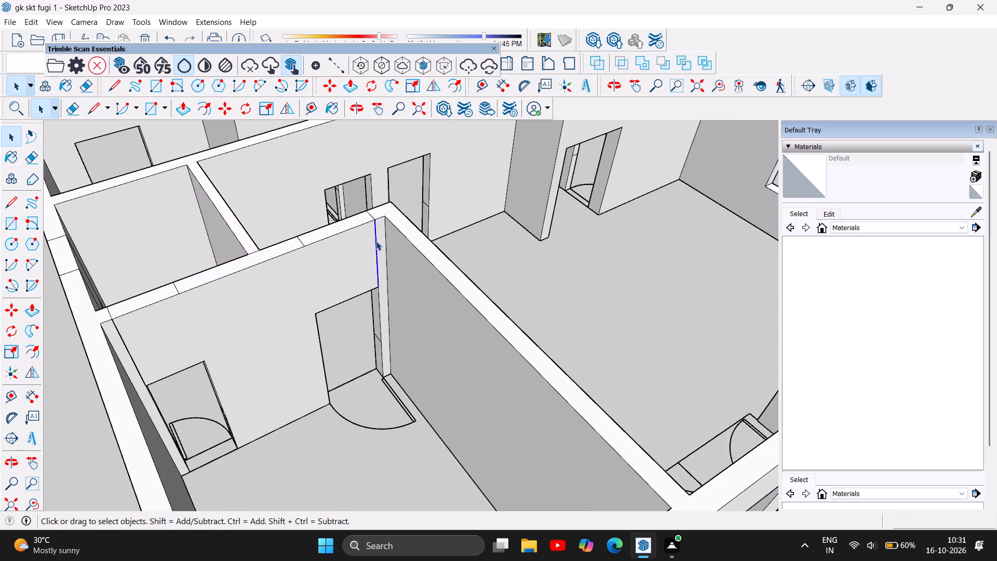
Delete three short lines across the top of the front room's rear partition above its two doors.
{"action": "scroll", "coordinate": [381, 206], "scroll_direction": "up", "scroll_amount": 2}
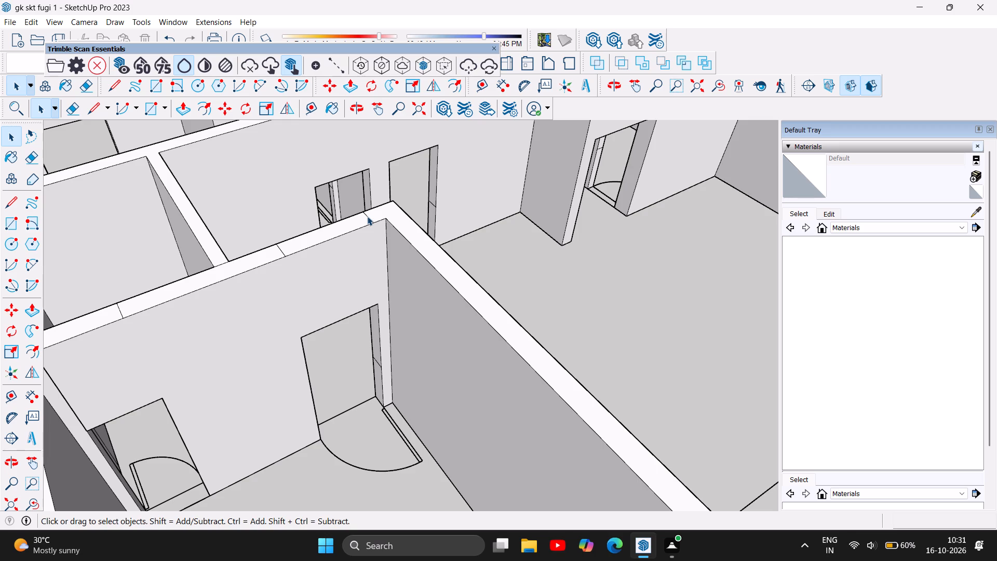
{"action": "left_click", "coordinate": [367, 216]}
{"action": "key", "text": "Delete"}
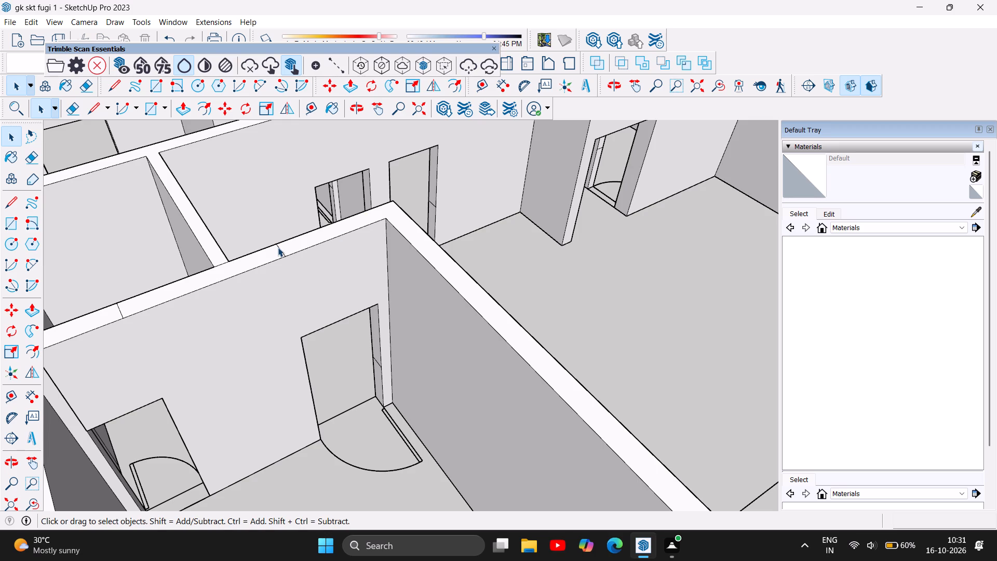
{"action": "left_click", "coordinate": [278, 247]}
{"action": "key", "text": "Delete"}
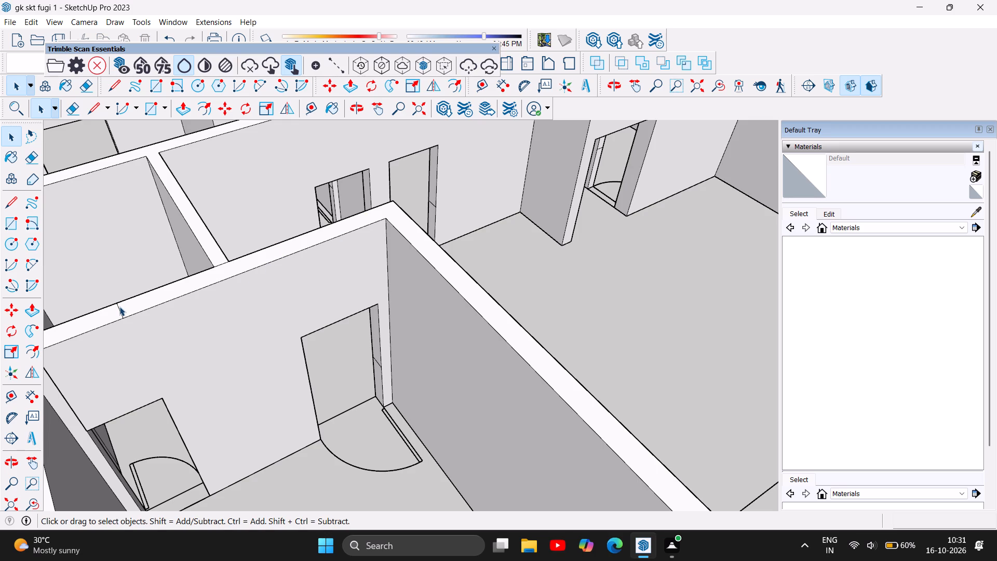
{"action": "left_click", "coordinate": [119, 306]}
{"action": "key", "text": "Delete"}
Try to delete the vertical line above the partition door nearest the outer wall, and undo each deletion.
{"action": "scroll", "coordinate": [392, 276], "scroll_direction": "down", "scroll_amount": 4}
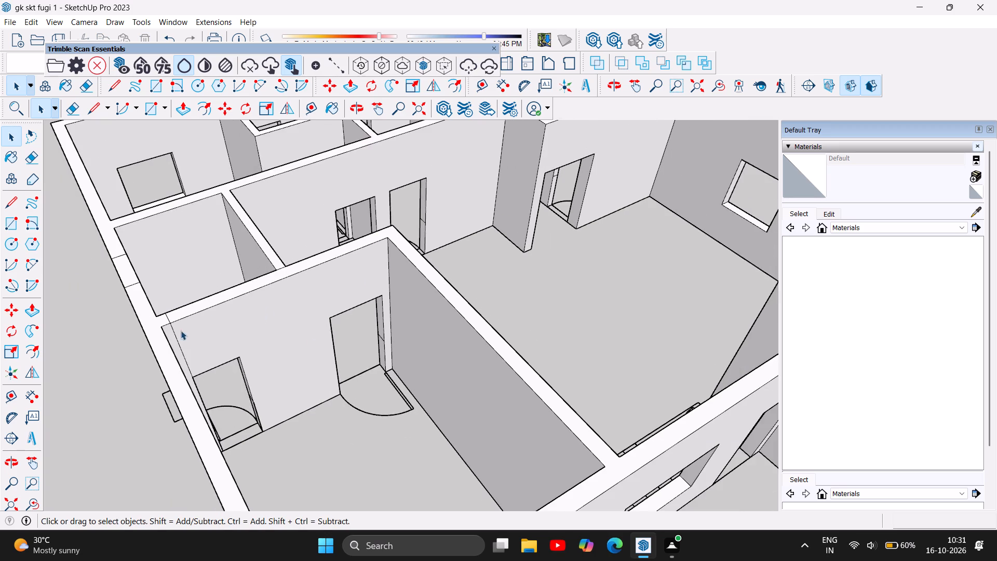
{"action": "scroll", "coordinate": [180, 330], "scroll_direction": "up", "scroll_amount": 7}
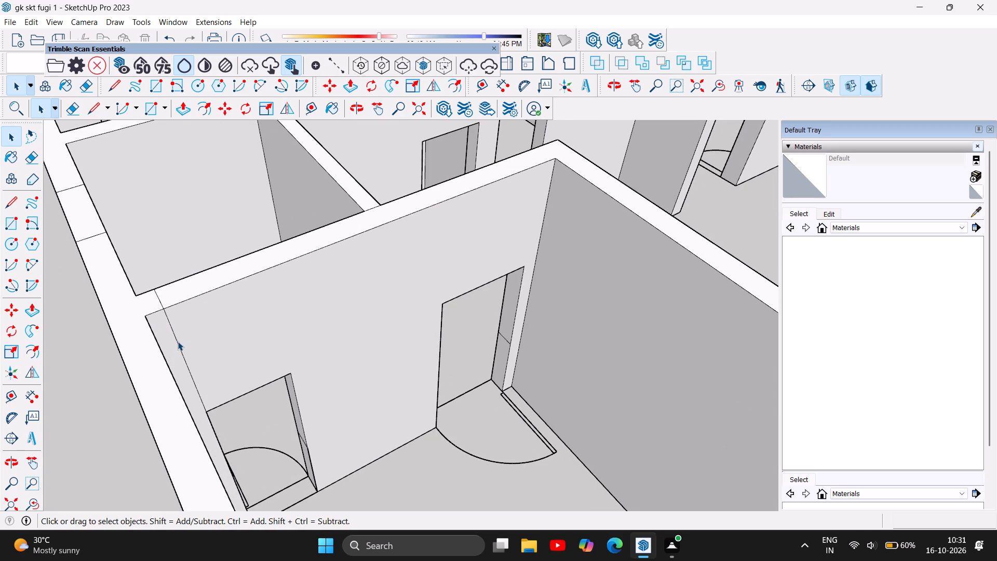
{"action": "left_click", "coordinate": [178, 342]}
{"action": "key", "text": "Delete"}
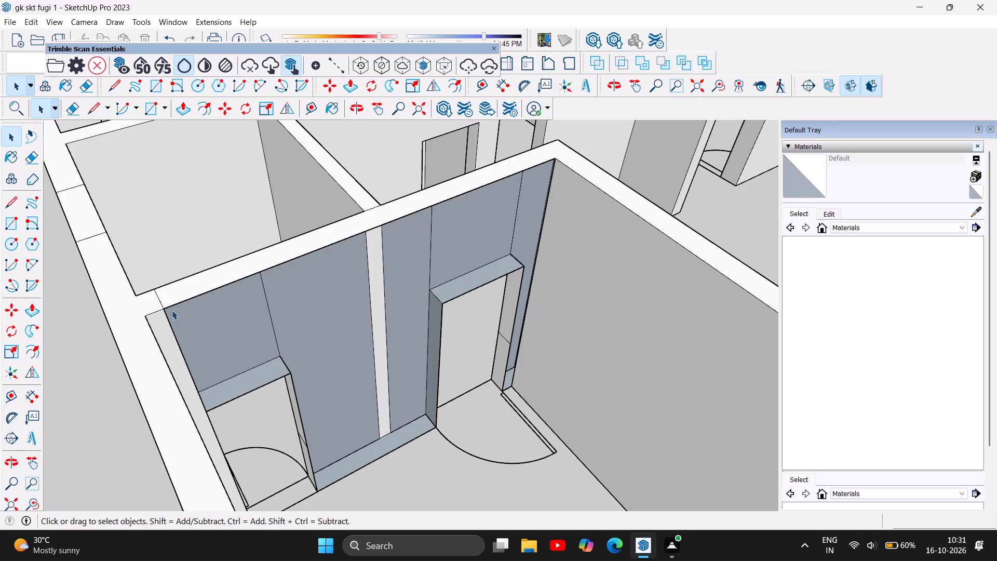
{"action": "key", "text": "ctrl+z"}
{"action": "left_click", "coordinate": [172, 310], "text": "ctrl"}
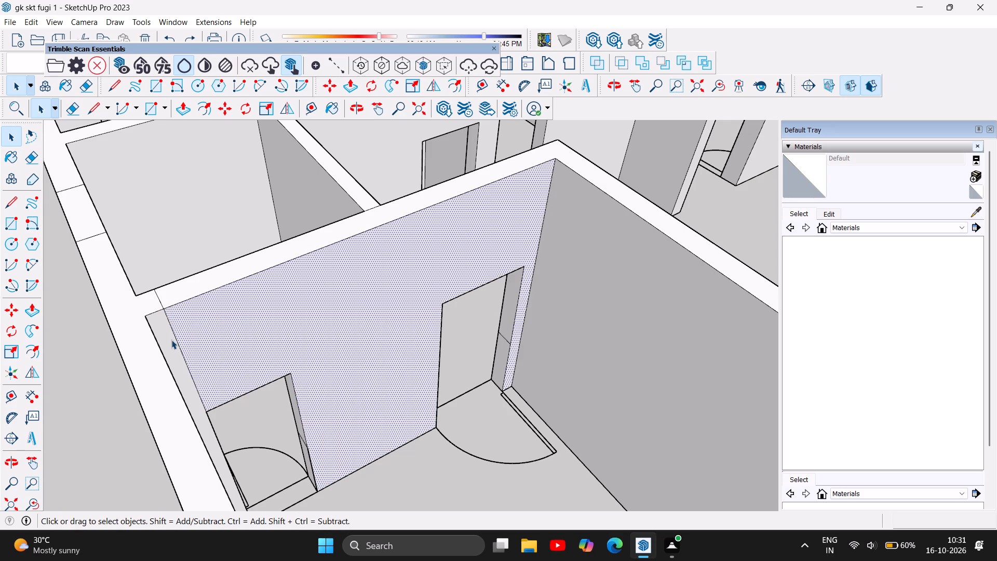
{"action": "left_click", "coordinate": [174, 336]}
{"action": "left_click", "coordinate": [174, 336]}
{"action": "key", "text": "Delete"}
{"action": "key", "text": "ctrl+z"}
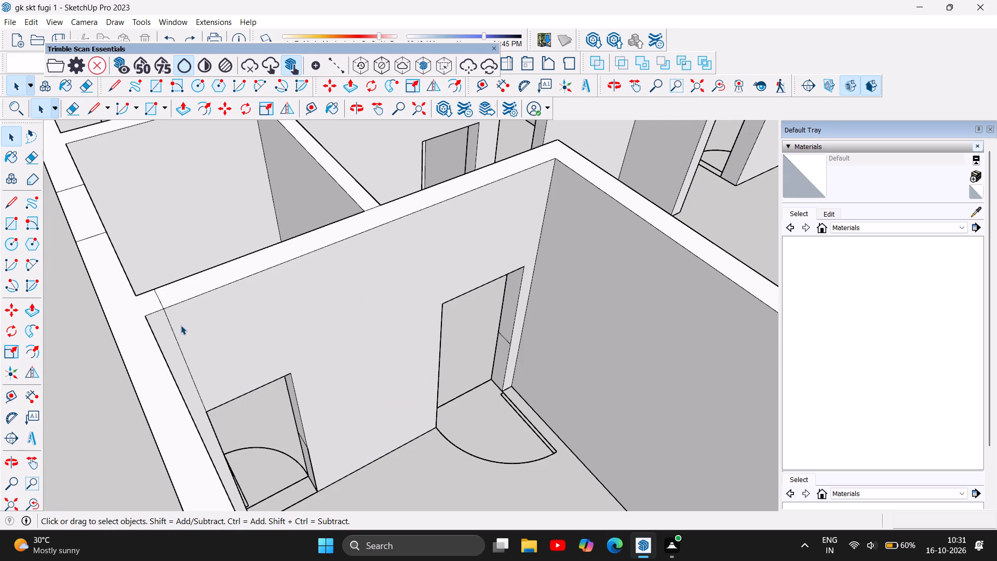
Delete the short line across the partition top close to its junction with the outer side wall.
{"action": "double_click", "coordinate": [157, 299]}
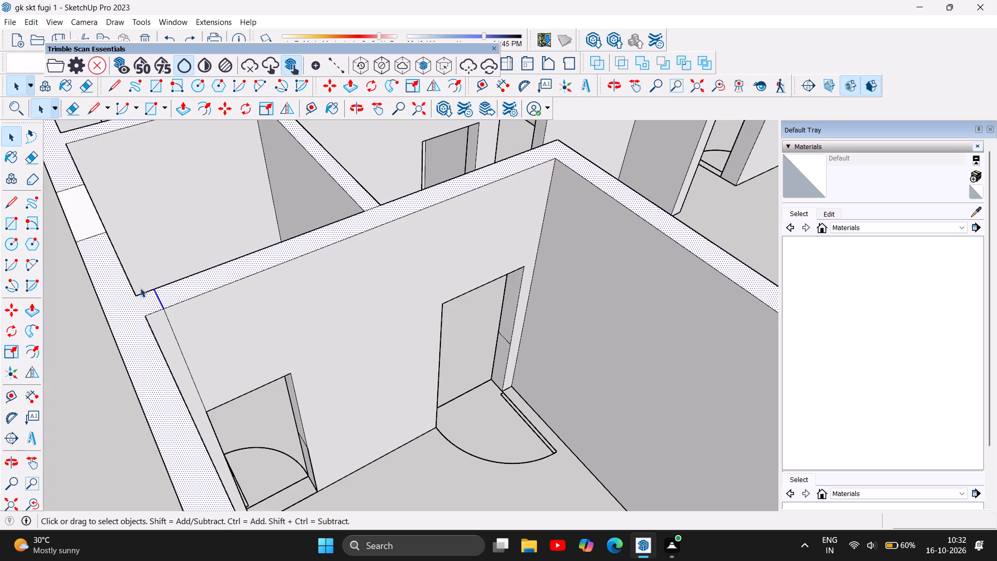
{"action": "left_click", "coordinate": [106, 373]}
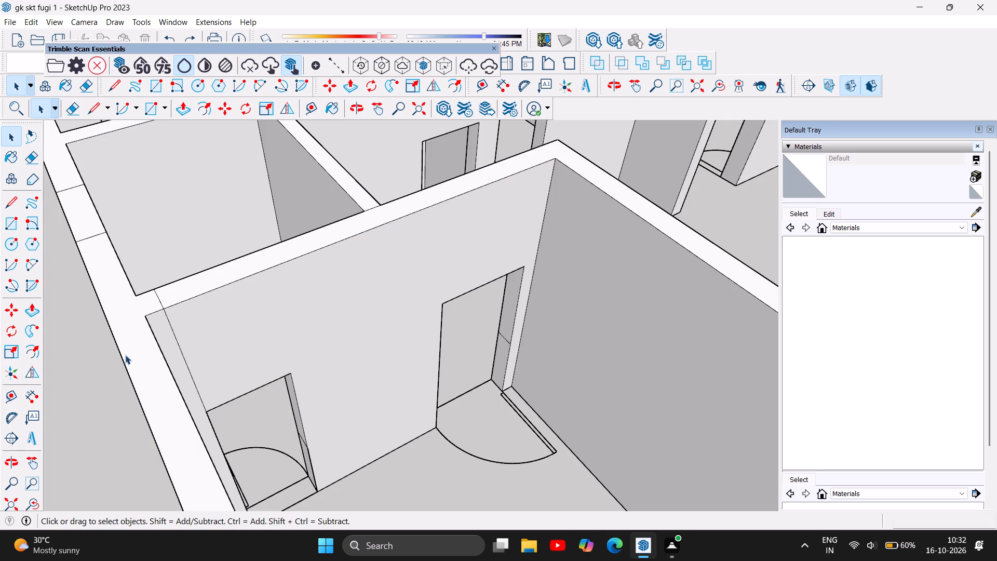
{"action": "left_click", "coordinate": [159, 298]}
{"action": "key", "text": "Delete"}
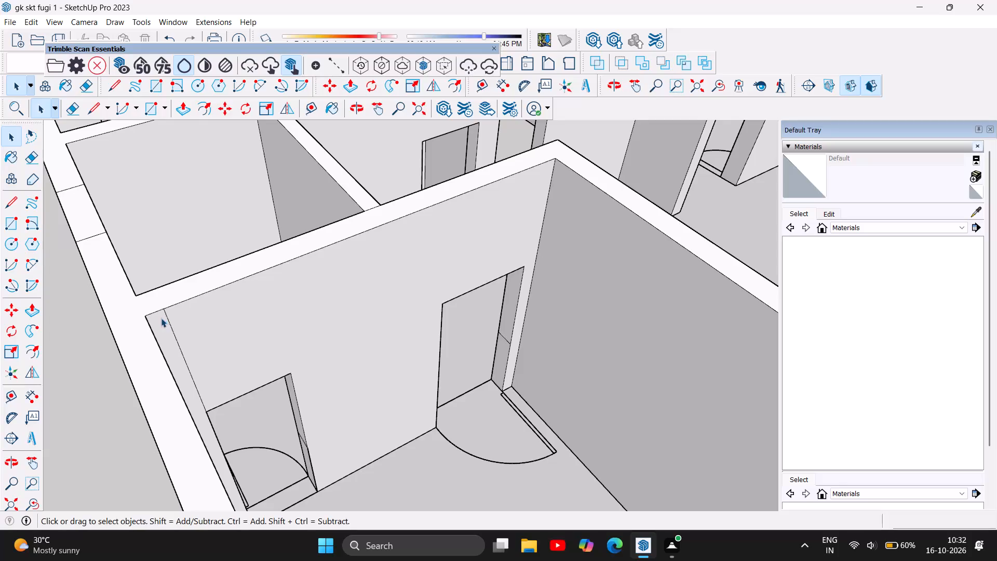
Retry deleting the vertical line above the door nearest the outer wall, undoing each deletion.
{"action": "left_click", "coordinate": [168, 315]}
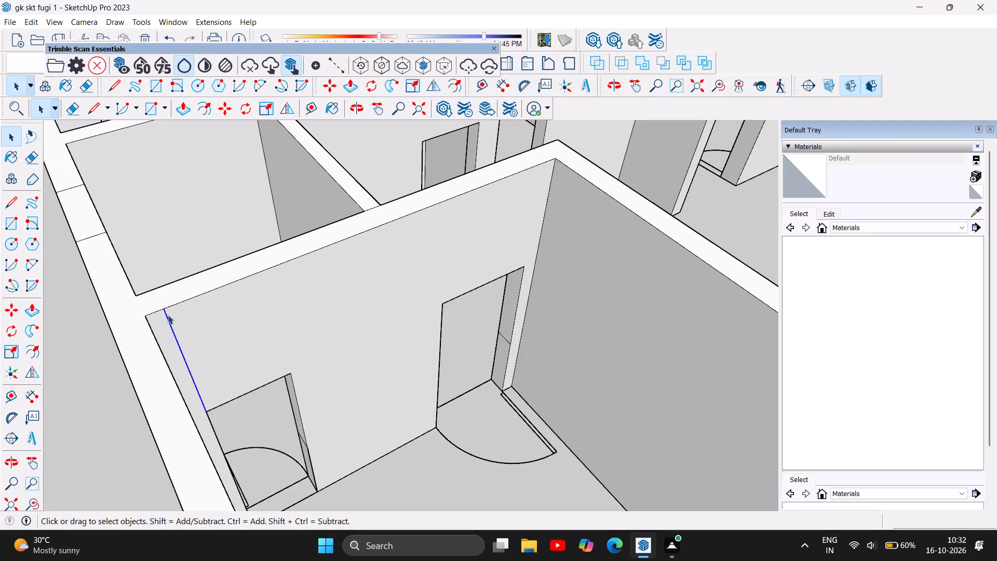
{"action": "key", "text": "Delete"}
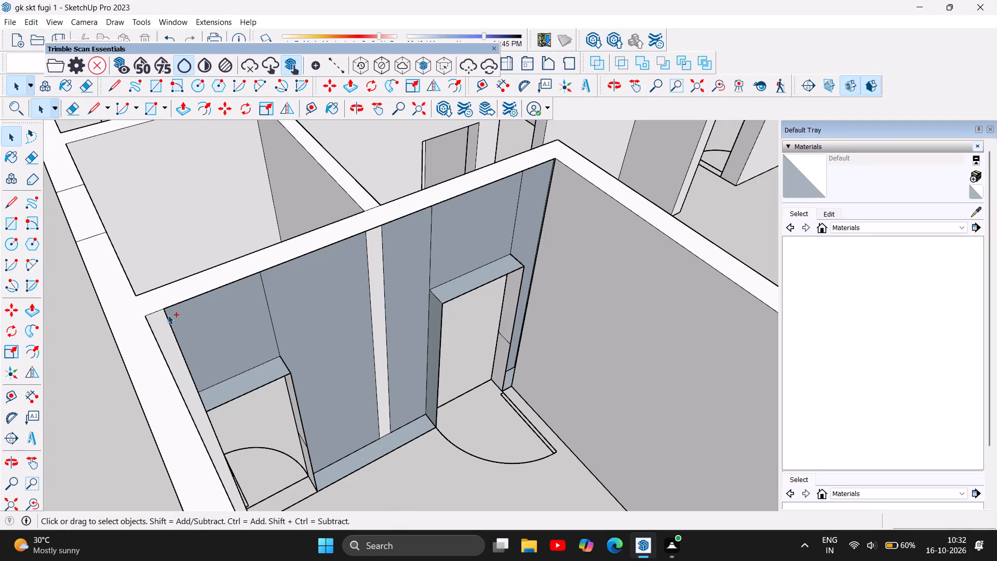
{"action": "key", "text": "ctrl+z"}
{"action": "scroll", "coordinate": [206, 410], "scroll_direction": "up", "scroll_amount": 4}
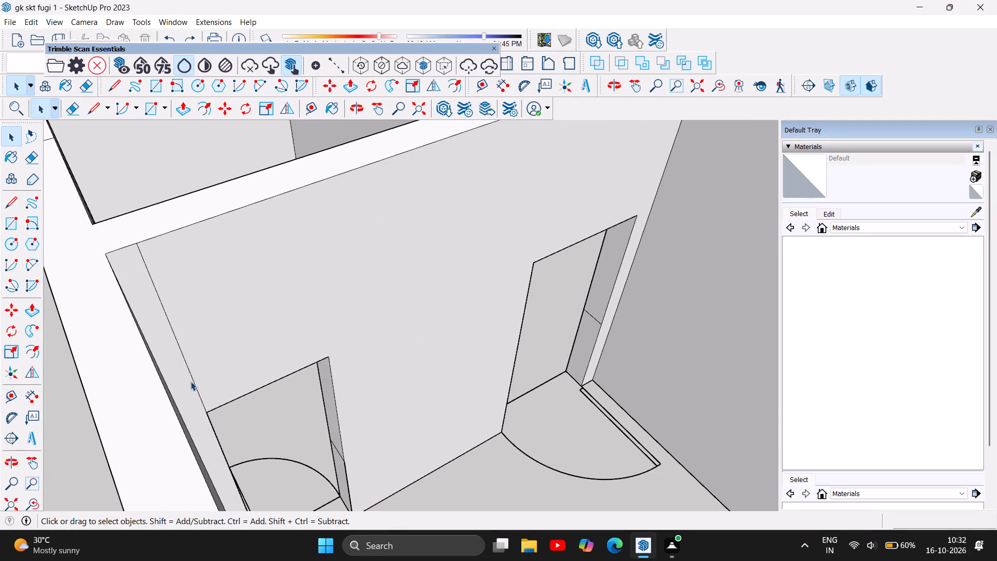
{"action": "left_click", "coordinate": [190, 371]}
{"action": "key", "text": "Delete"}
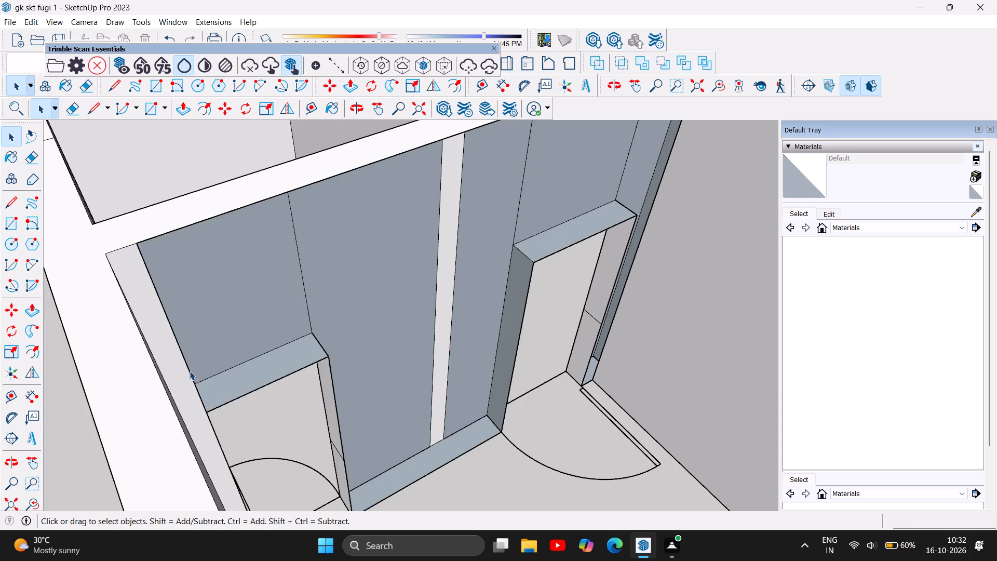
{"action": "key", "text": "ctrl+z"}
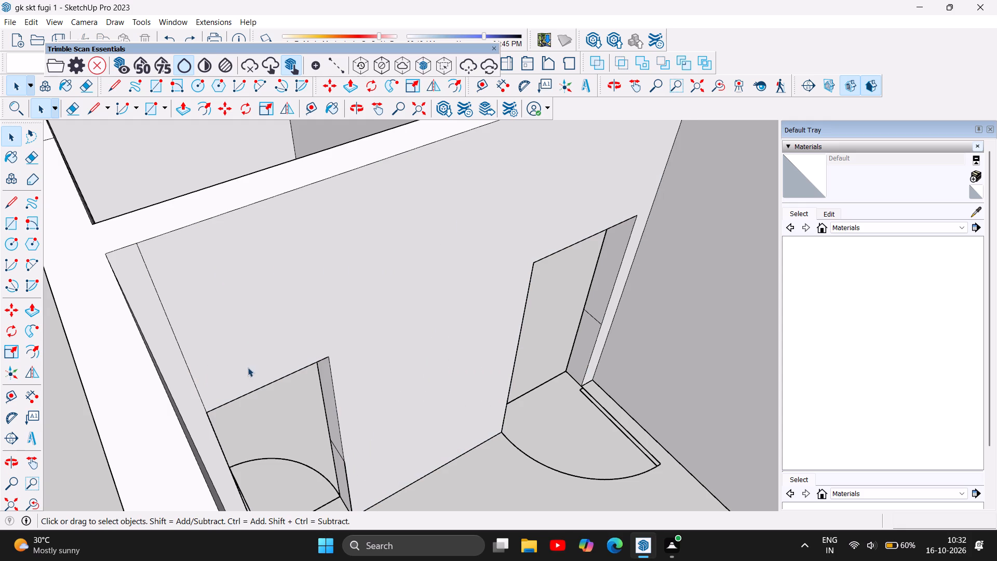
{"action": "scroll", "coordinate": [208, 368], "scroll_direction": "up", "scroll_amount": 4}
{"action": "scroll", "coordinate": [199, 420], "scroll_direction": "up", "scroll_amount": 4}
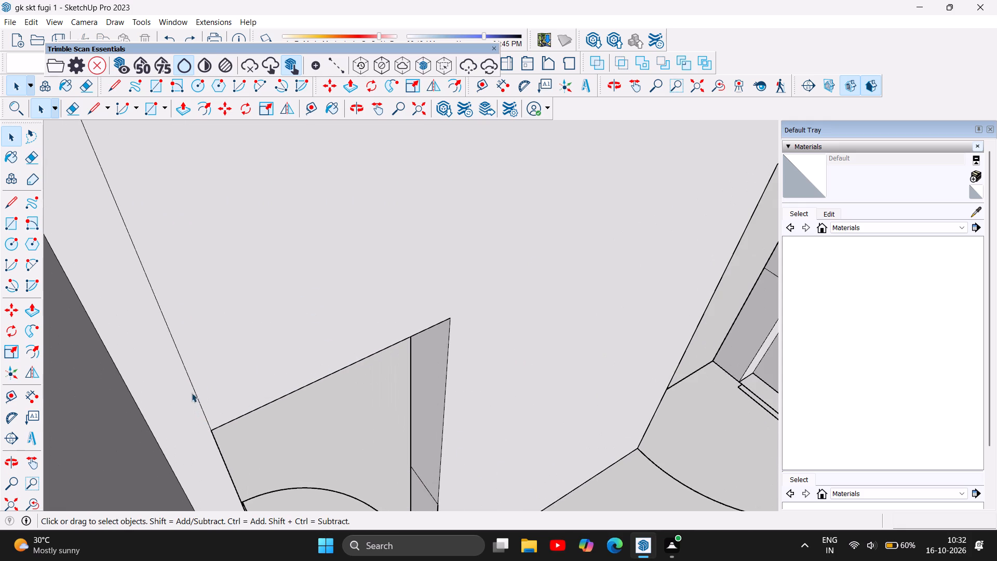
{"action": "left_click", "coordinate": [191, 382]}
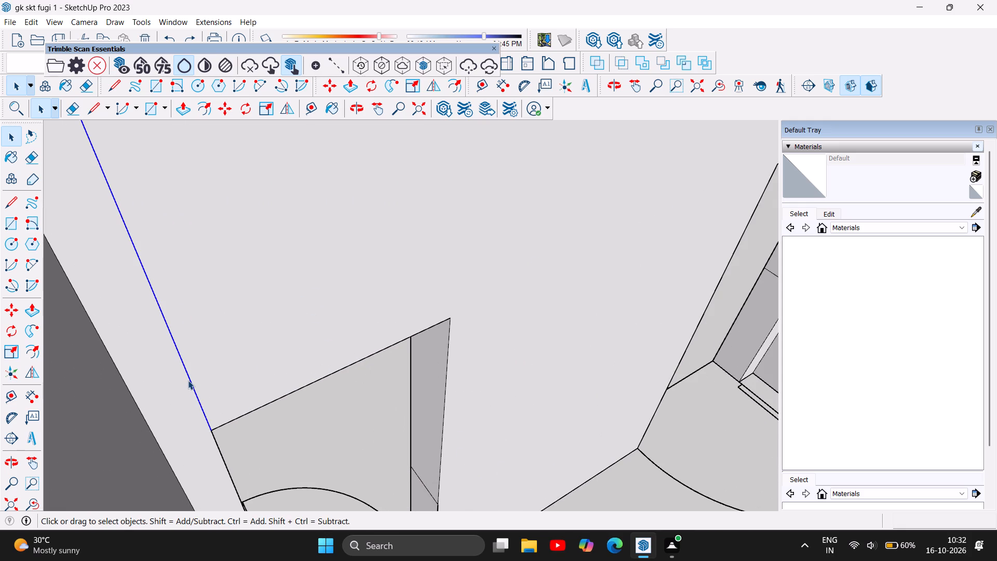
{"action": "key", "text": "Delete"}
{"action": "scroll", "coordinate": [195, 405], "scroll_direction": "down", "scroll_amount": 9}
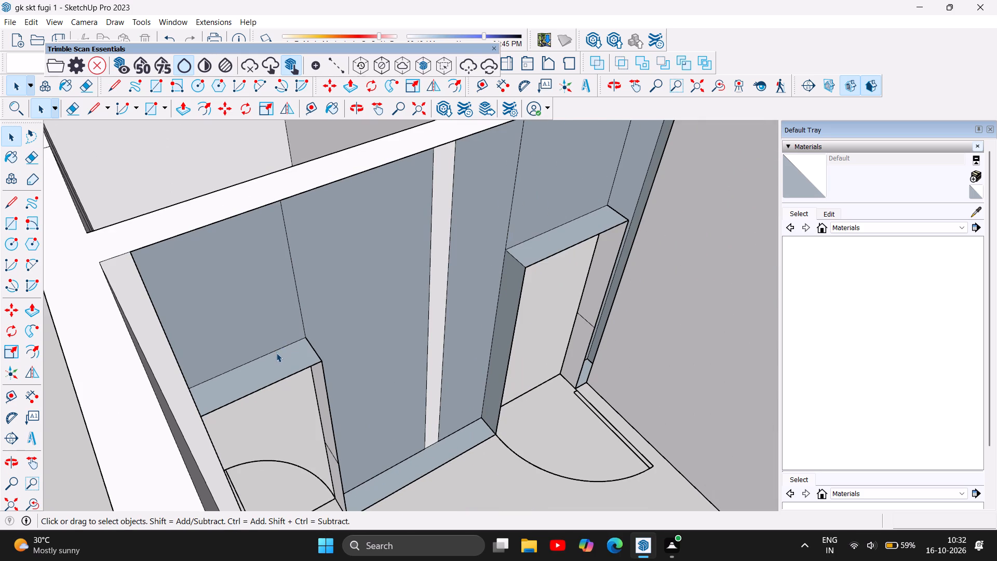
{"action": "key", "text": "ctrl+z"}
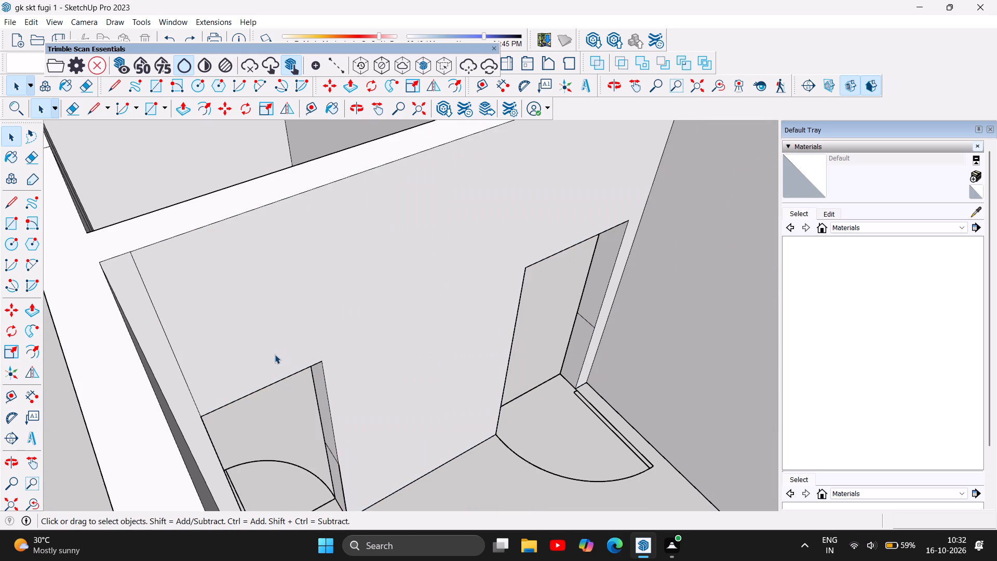
Delete the two short lines across the outer side wall's top, above the window of the small room behind the front room.
{"action": "scroll", "coordinate": [311, 331], "scroll_direction": "down", "scroll_amount": 16}
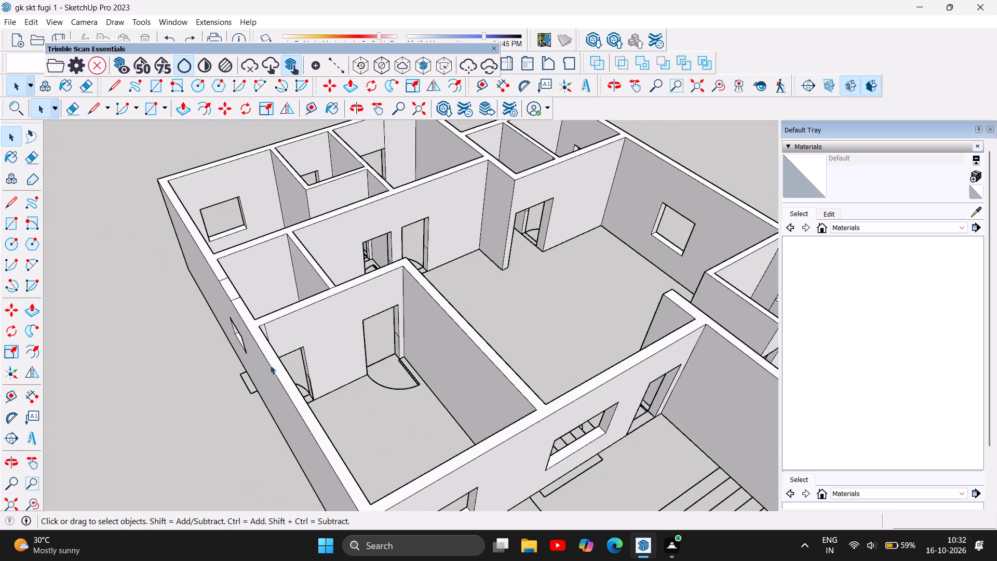
{"action": "scroll", "coordinate": [270, 365], "scroll_direction": "down", "scroll_amount": 1}
{"action": "scroll", "coordinate": [255, 311], "scroll_direction": "up", "scroll_amount": 8}
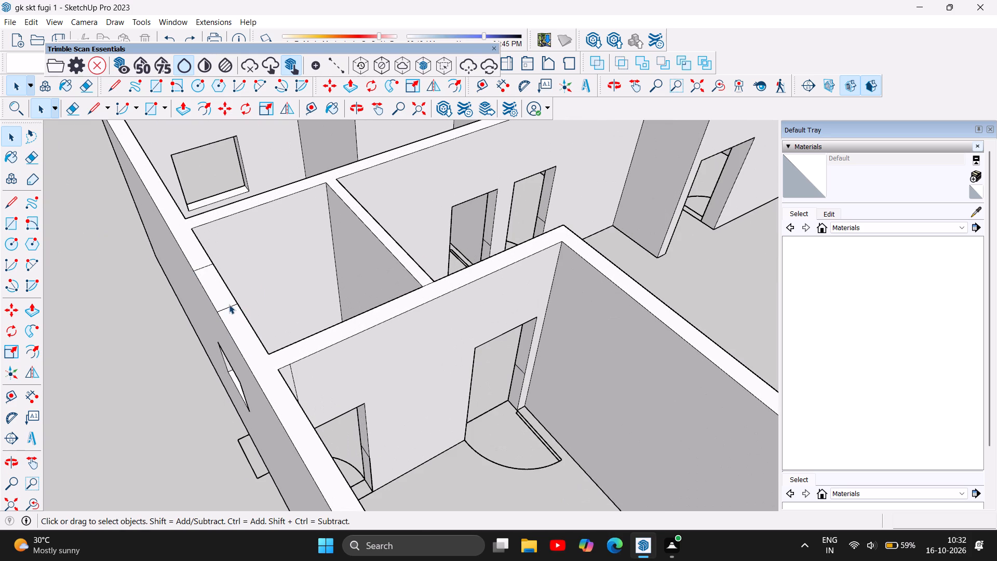
{"action": "left_click", "coordinate": [228, 304]}
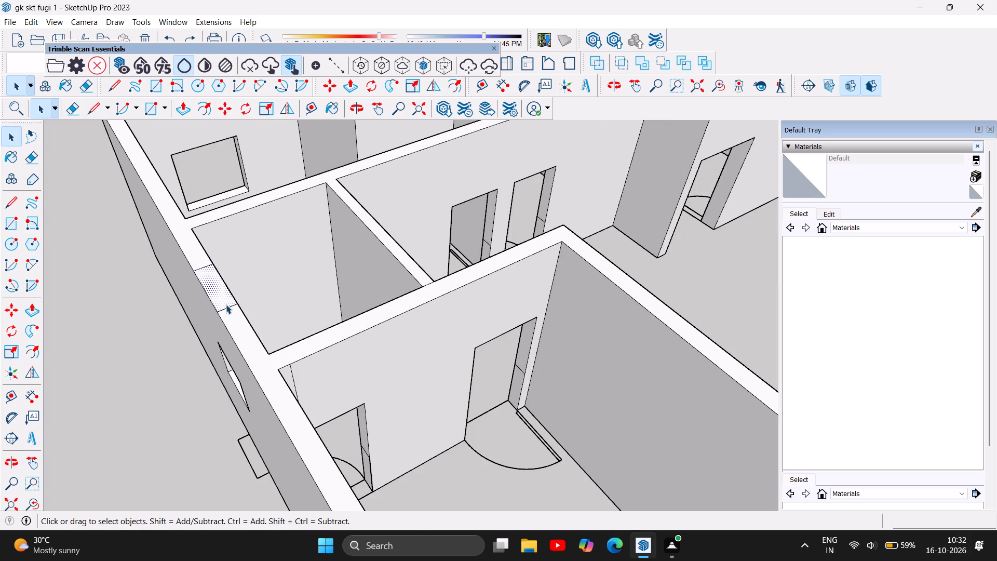
{"action": "left_click", "coordinate": [226, 305]}
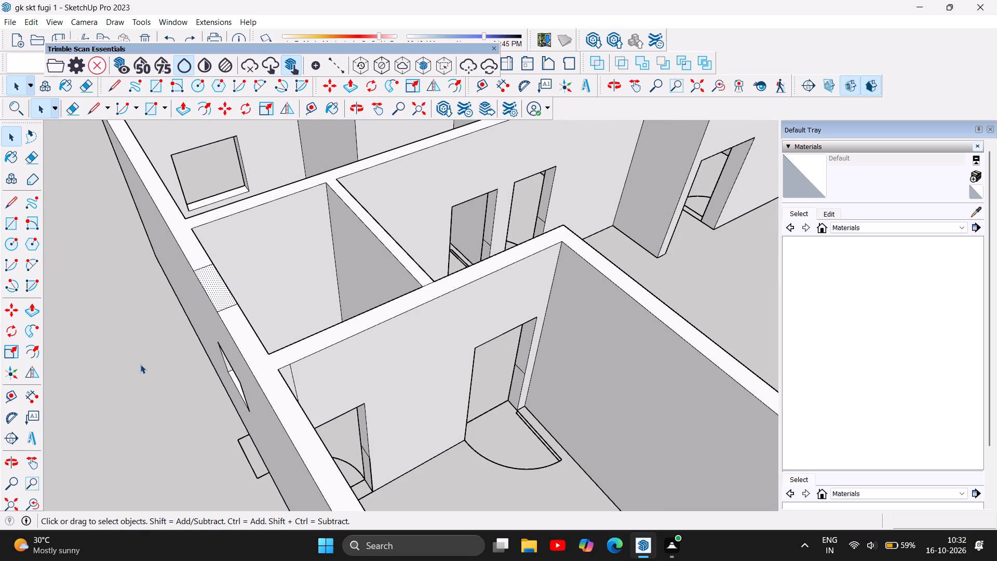
{"action": "left_click", "coordinate": [141, 363]}
{"action": "left_click", "coordinate": [224, 306]}
{"action": "left_click", "coordinate": [131, 361]}
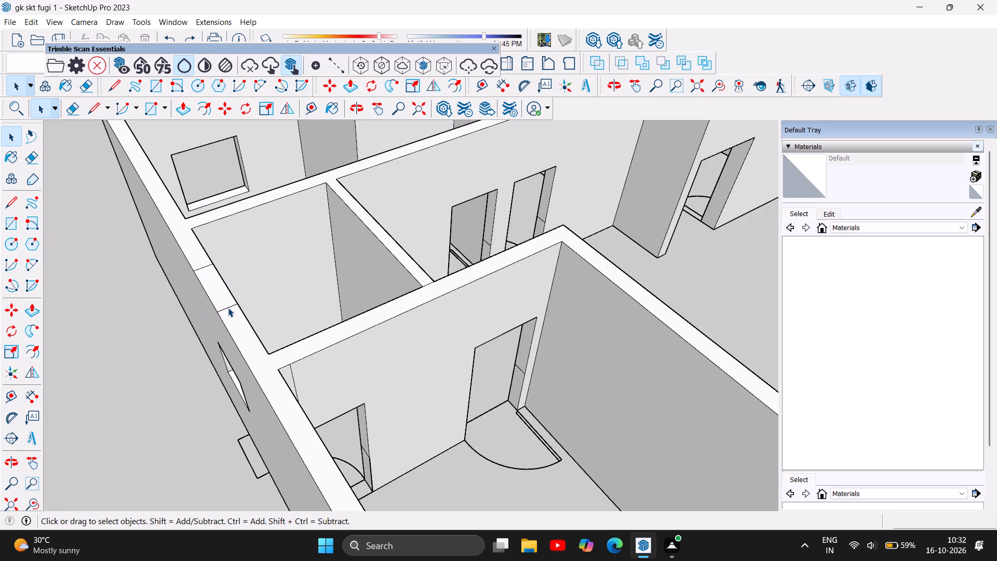
{"action": "left_click", "coordinate": [225, 306]}
{"action": "left_click", "coordinate": [225, 306]}
{"action": "left_click", "coordinate": [143, 380]}
{"action": "scroll", "coordinate": [234, 303], "scroll_direction": "up", "scroll_amount": 4}
{"action": "left_click", "coordinate": [232, 305]}
{"action": "key", "text": "Print"}
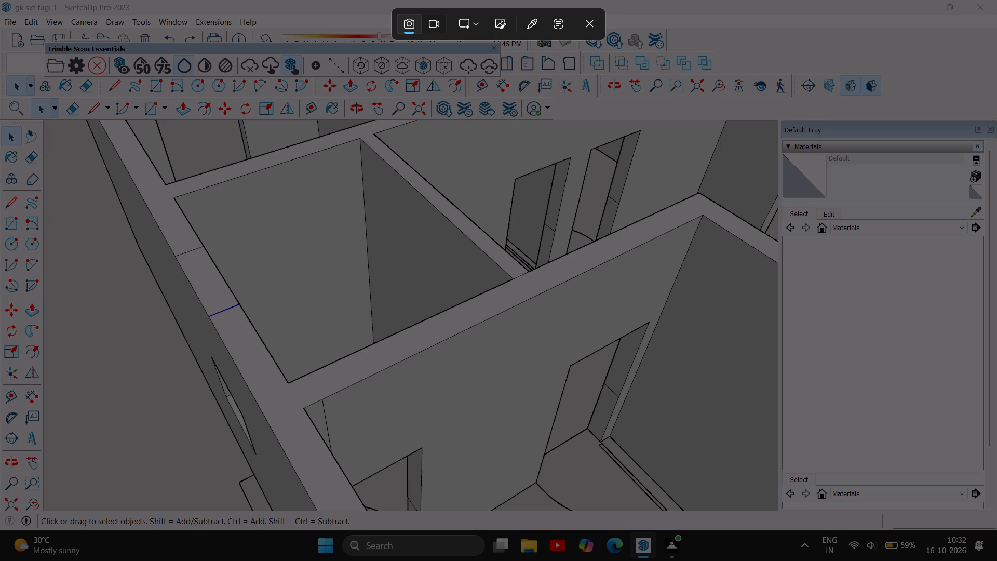
{"action": "left_click", "coordinate": [589, 19]}
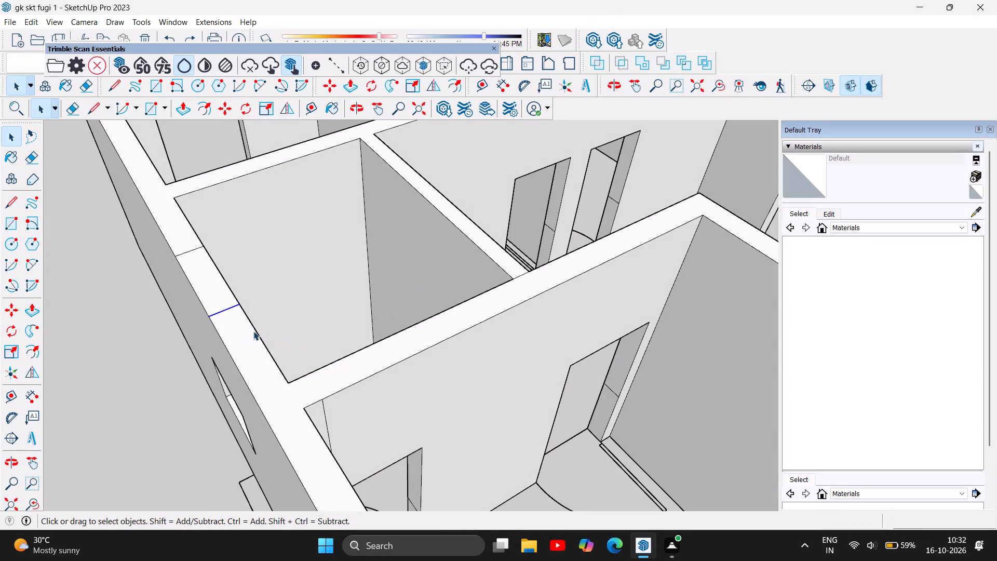
{"action": "key", "text": "Delete"}
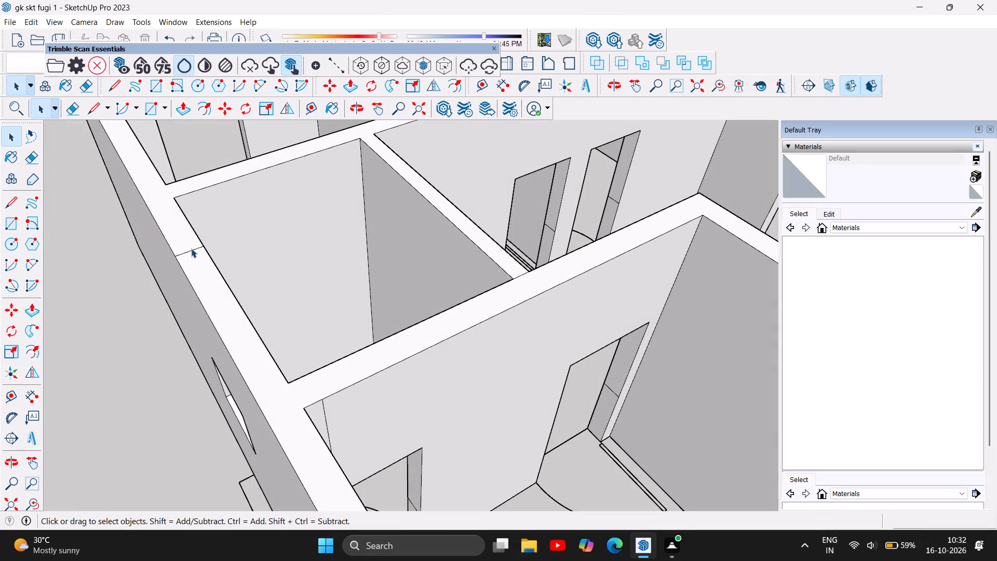
{"action": "left_click", "coordinate": [191, 248]}
{"action": "key", "text": "Delete"}
Delete the two vertical lines above the main entrance door on the inner face of the hall's front wall.
{"action": "scroll", "coordinate": [103, 352], "scroll_direction": "down", "scroll_amount": 3}
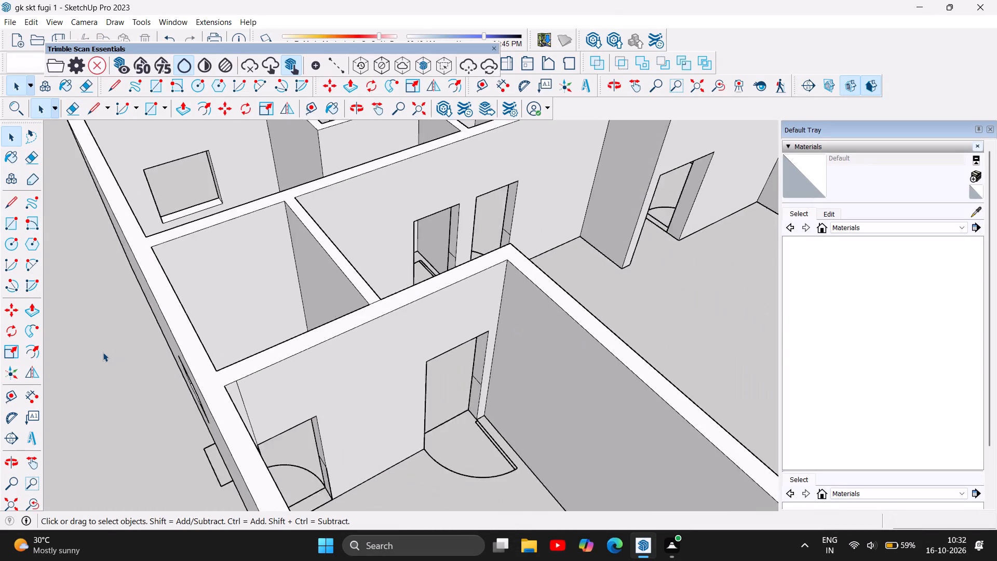
{"action": "scroll", "coordinate": [103, 352], "scroll_direction": "down", "scroll_amount": 2}
{"action": "scroll", "coordinate": [227, 291], "scroll_direction": "down", "scroll_amount": 5}
{"action": "scroll", "coordinate": [273, 333], "scroll_direction": "down", "scroll_amount": 6}
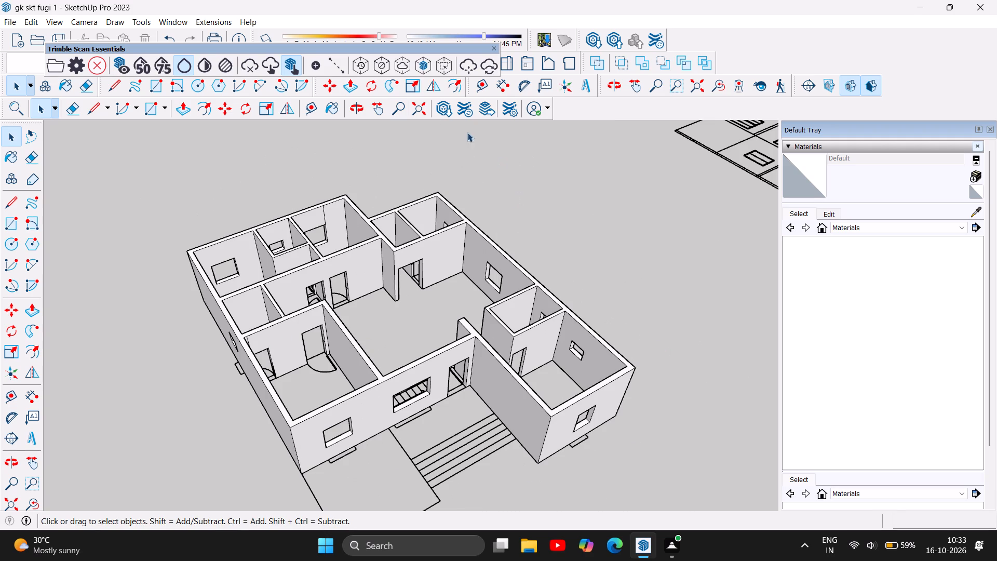
{"action": "left_click", "coordinate": [357, 112]}
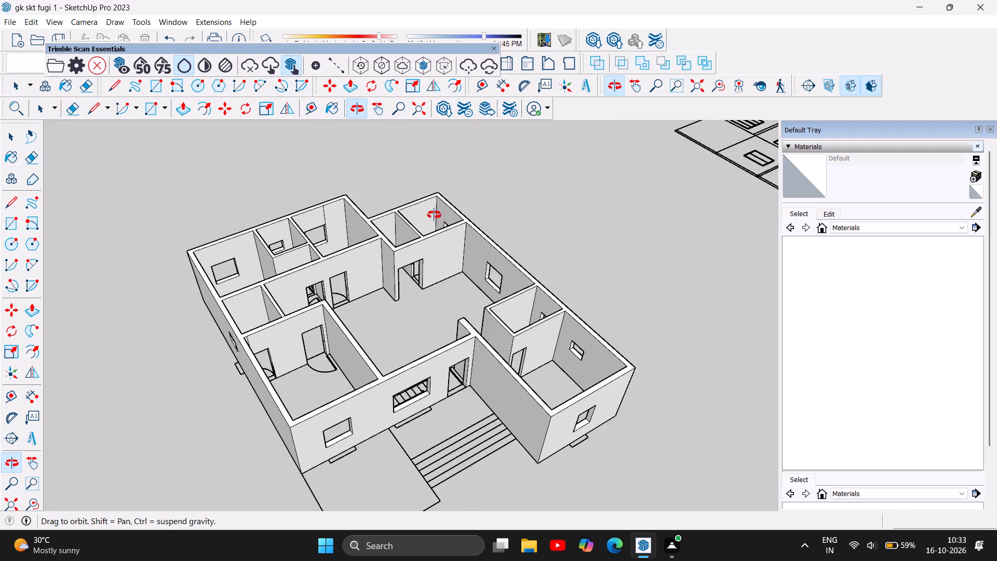
{"action": "left_click_drag", "start_coordinate": [492, 314], "coordinate": [325, 299]}
{"action": "double_click", "coordinate": [325, 299]}
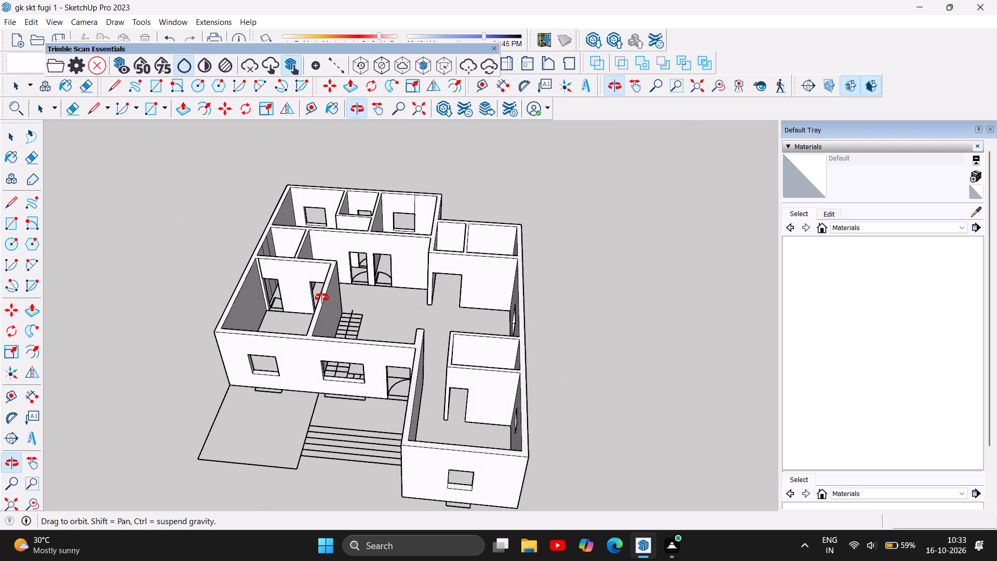
{"action": "left_click_drag", "start_coordinate": [431, 304], "coordinate": [230, 287]}
{"action": "left_click_drag", "start_coordinate": [436, 300], "coordinate": [215, 253]}
{"action": "left_click_drag", "start_coordinate": [437, 268], "coordinate": [210, 325]}
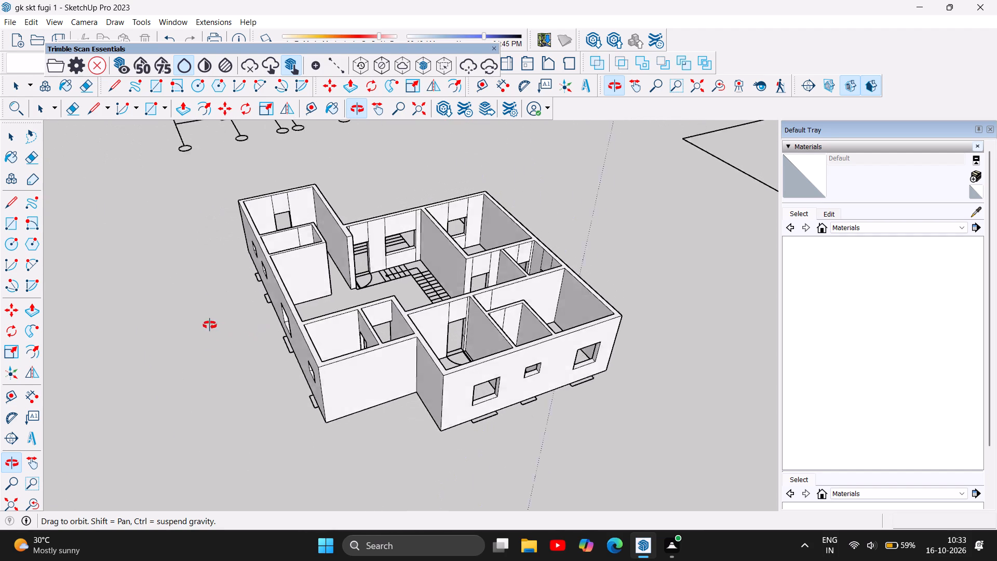
{"action": "left_click_drag", "start_coordinate": [210, 325], "coordinate": [201, 318]}
{"action": "scroll", "coordinate": [316, 181], "scroll_direction": "up", "scroll_amount": 4}
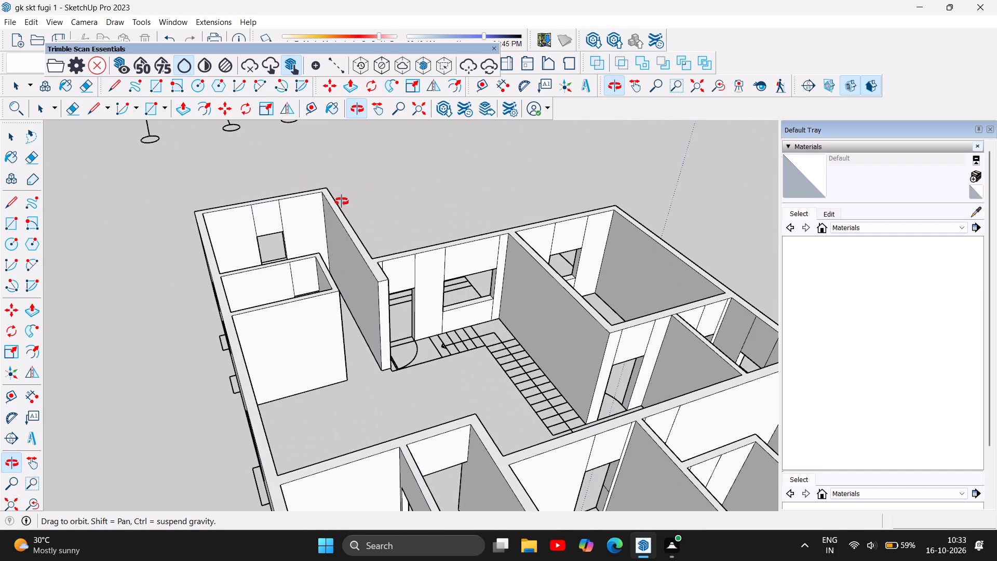
{"action": "left_click_drag", "start_coordinate": [487, 364], "coordinate": [371, 348]}
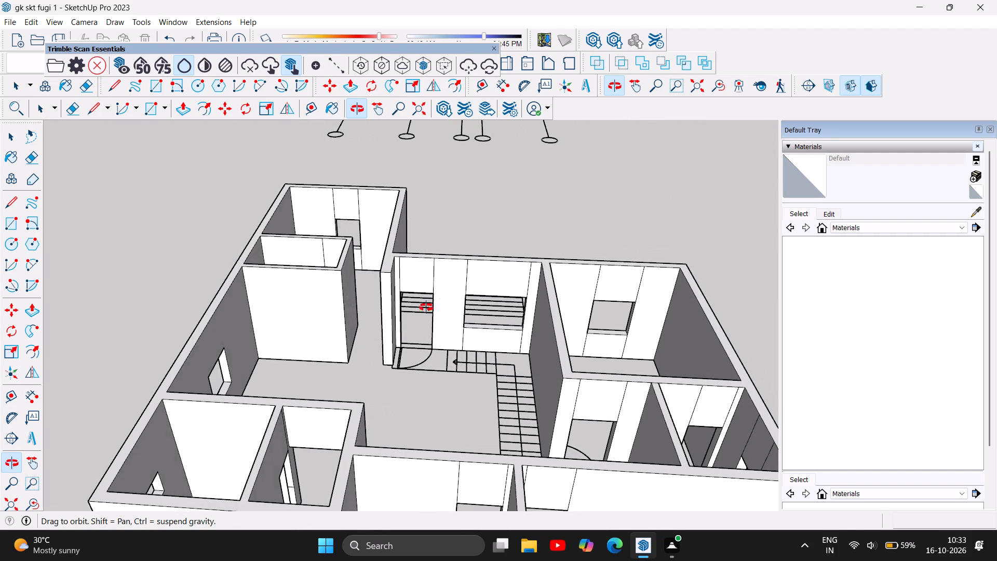
{"action": "scroll", "coordinate": [509, 299], "scroll_direction": "up", "scroll_amount": 3}
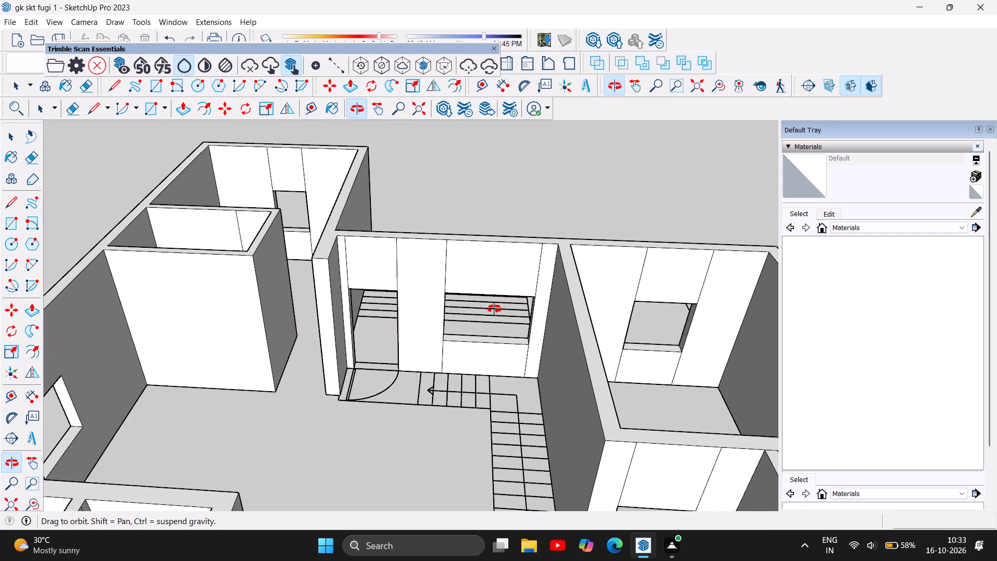
{"action": "left_click", "coordinate": [13, 137]}
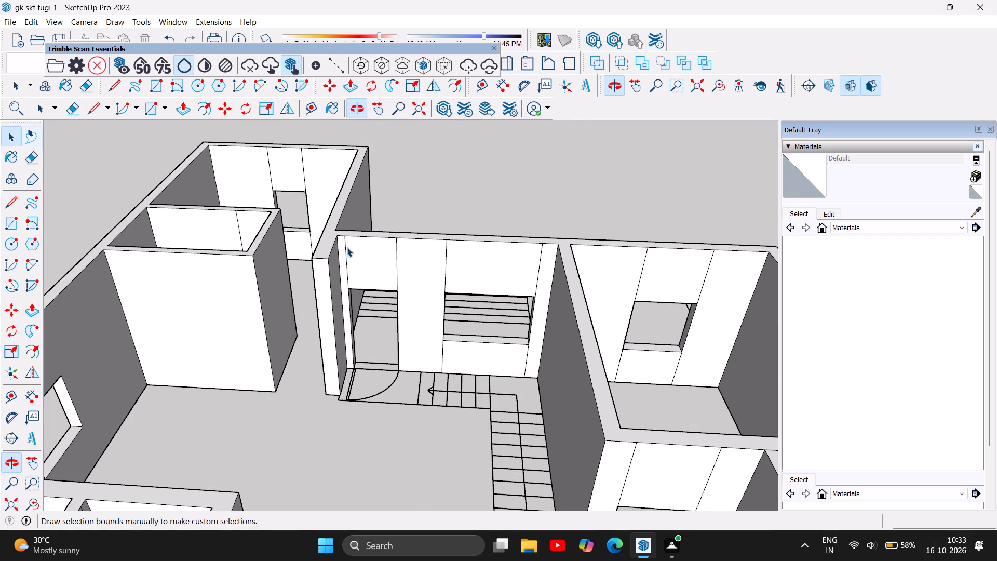
{"action": "left_click", "coordinate": [397, 266]}
{"action": "key", "text": "Delete"}
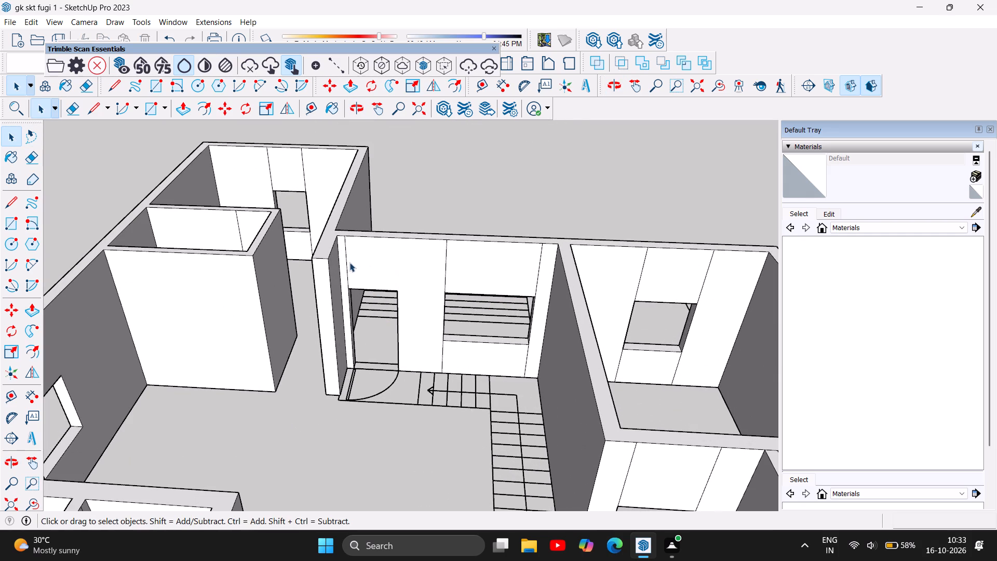
{"action": "left_click", "coordinate": [347, 262]}
{"action": "key", "text": "Delete"}
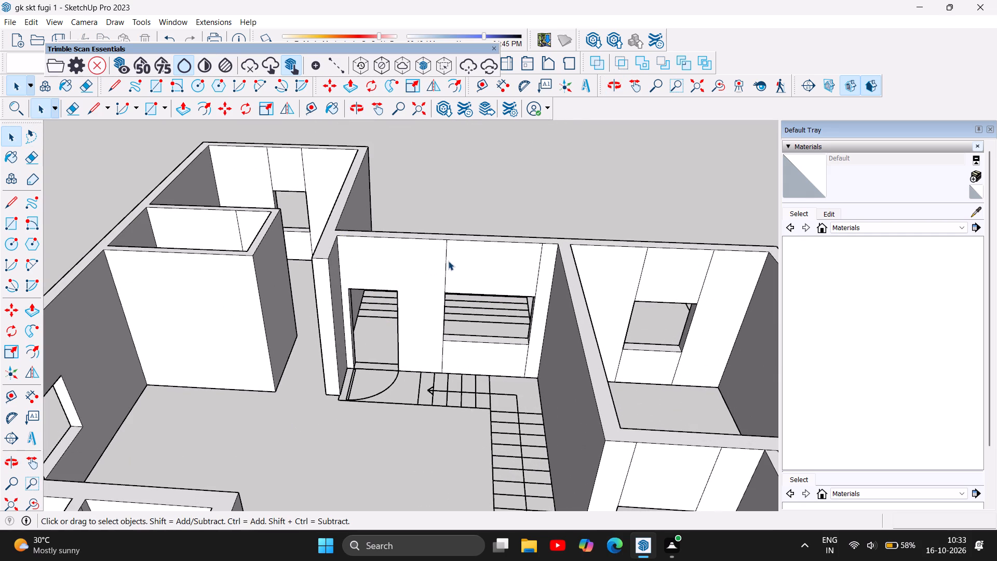
Delete the four vertical lines above and below the window on the hall's front wall, beside the staircase.
{"action": "left_click", "coordinate": [446, 260]}
{"action": "key", "text": "Delete"}
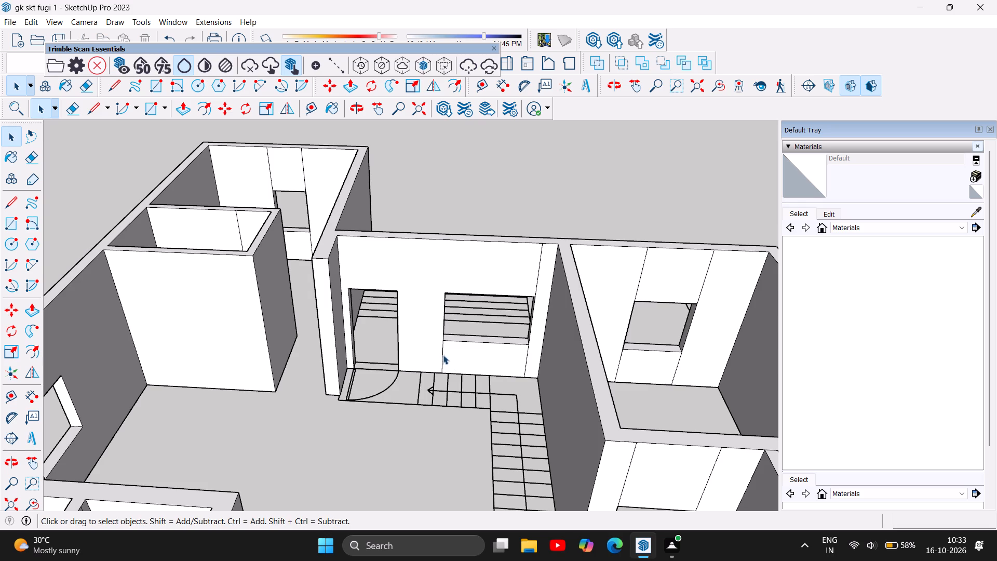
{"action": "left_click", "coordinate": [442, 356]}
{"action": "key", "text": "Delete"}
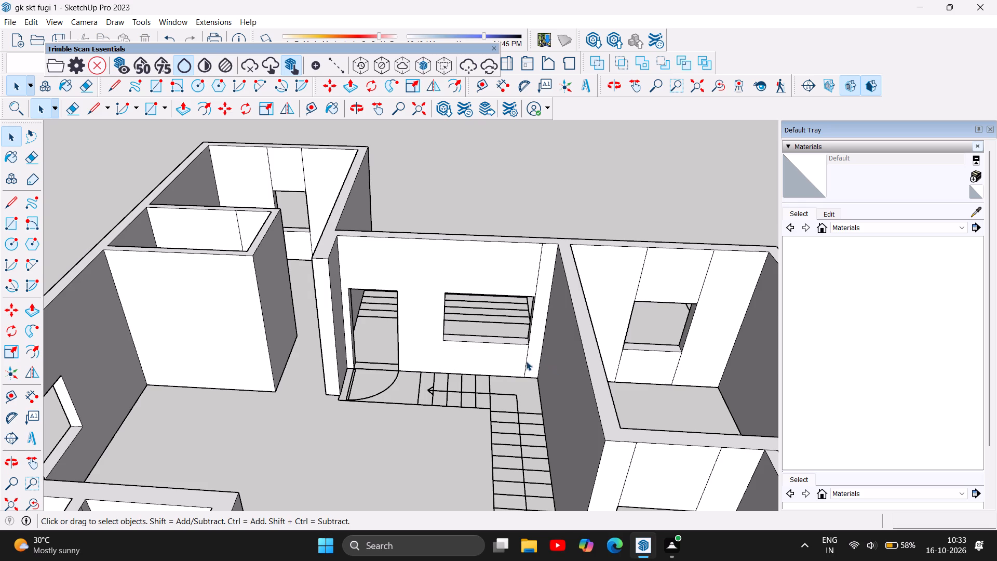
{"action": "left_click", "coordinate": [526, 361]}
{"action": "key", "text": "Delete"}
{"action": "left_click", "coordinate": [538, 269]}
{"action": "key", "text": "Delete"}
Delete the four vertical lines above and below the window on the inner face of the front corner room's front wall.
{"action": "left_click", "coordinate": [642, 264]}
{"action": "key", "text": "Delete"}
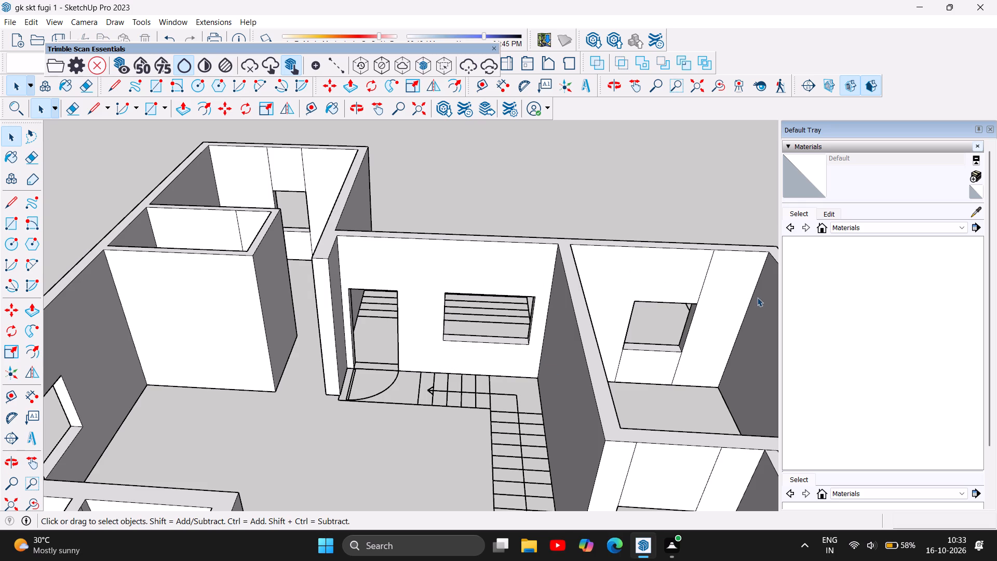
{"action": "left_click", "coordinate": [706, 270]}
{"action": "key", "text": "Delete"}
{"action": "left_click", "coordinate": [619, 363]}
{"action": "key", "text": "Delete"}
{"action": "left_click", "coordinate": [677, 368]}
{"action": "key", "text": "Delete"}
Delete the two vertical lines above the door nearest the staircase, on the rear face of the front room's rear partition.
{"action": "scroll", "coordinate": [556, 272], "scroll_direction": "down", "scroll_amount": 2}
{"action": "scroll", "coordinate": [513, 261], "scroll_direction": "down", "scroll_amount": 2}
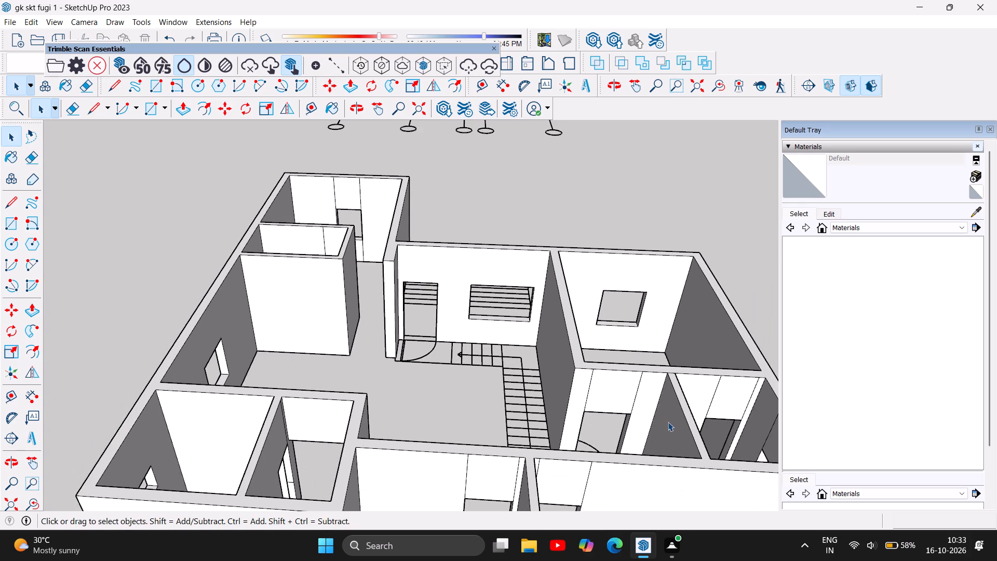
{"action": "scroll", "coordinate": [664, 422], "scroll_direction": "up", "scroll_amount": 3}
{"action": "left_click", "coordinate": [627, 385]}
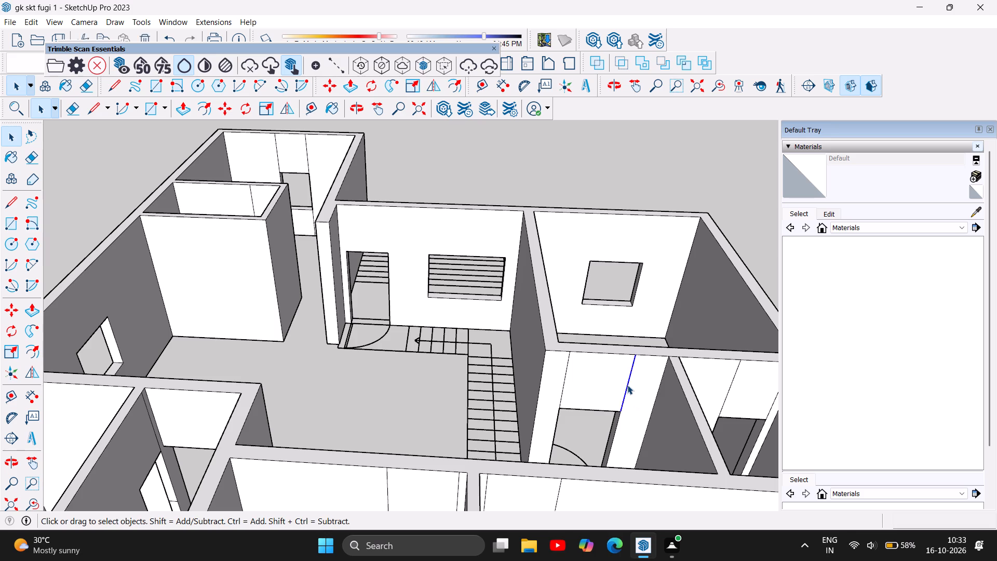
{"action": "key", "text": "Delete"}
{"action": "left_click", "coordinate": [564, 382]}
{"action": "key", "text": "Delete"}
Delete the two vertical lines above the door nearest the outer side wall, on the same partition's rear face.
{"action": "scroll", "coordinate": [337, 314], "scroll_direction": "down", "scroll_amount": 3}
{"action": "scroll", "coordinate": [686, 377], "scroll_direction": "up", "scroll_amount": 3}
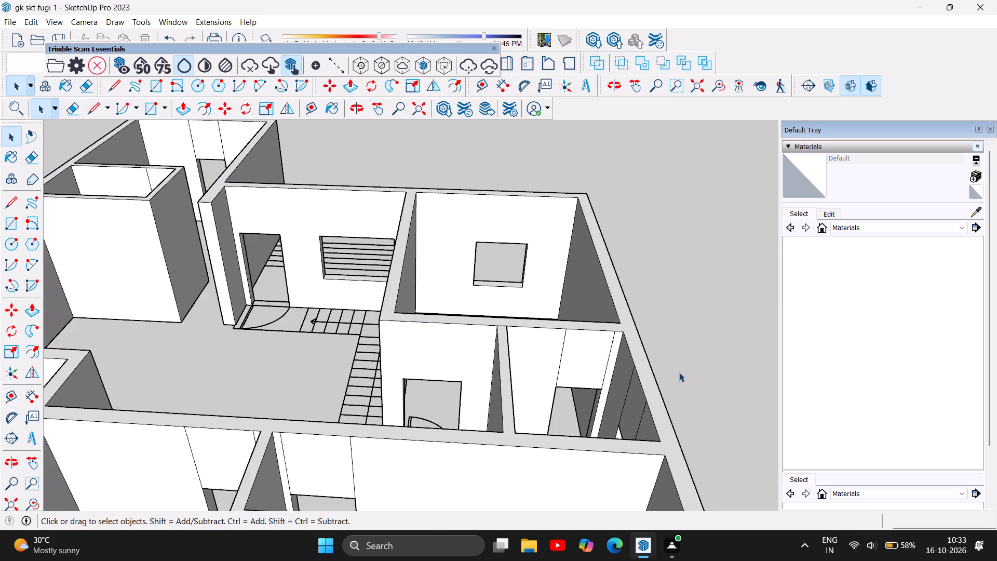
{"action": "scroll", "coordinate": [654, 367], "scroll_direction": "up", "scroll_amount": 3}
{"action": "left_click", "coordinate": [585, 335]}
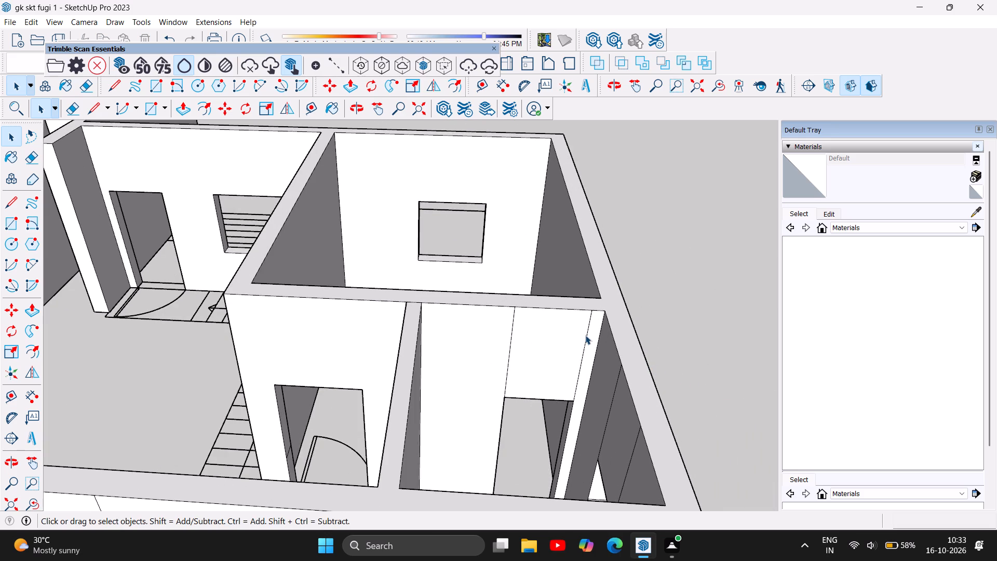
{"action": "key", "text": "Delete"}
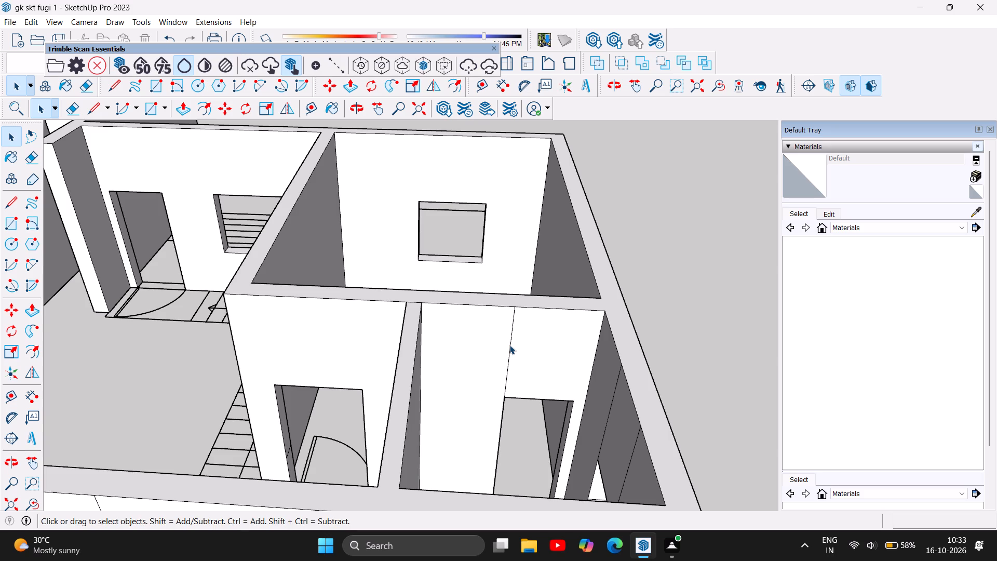
{"action": "left_click", "coordinate": [509, 345]}
{"action": "key", "text": "Delete"}
{"action": "scroll", "coordinate": [656, 260], "scroll_direction": "down", "scroll_amount": 5}
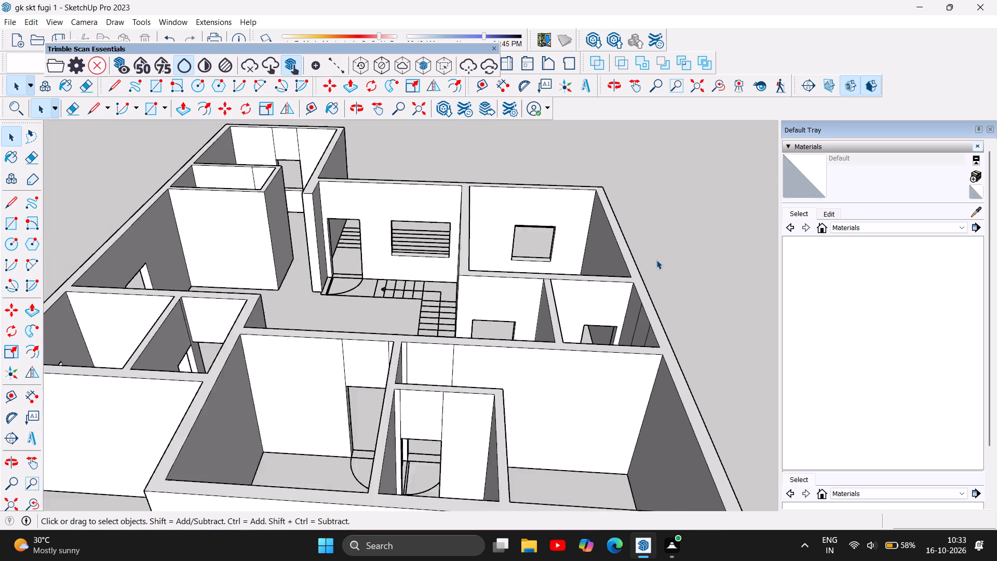
Delete the two vertical lines above the door on the inner face of the small attached room in the rear corner bedroom.
{"action": "scroll", "coordinate": [656, 260], "scroll_direction": "down", "scroll_amount": 2}
{"action": "scroll", "coordinate": [480, 434], "scroll_direction": "up", "scroll_amount": 5}
{"action": "scroll", "coordinate": [510, 363], "scroll_direction": "up", "scroll_amount": 5}
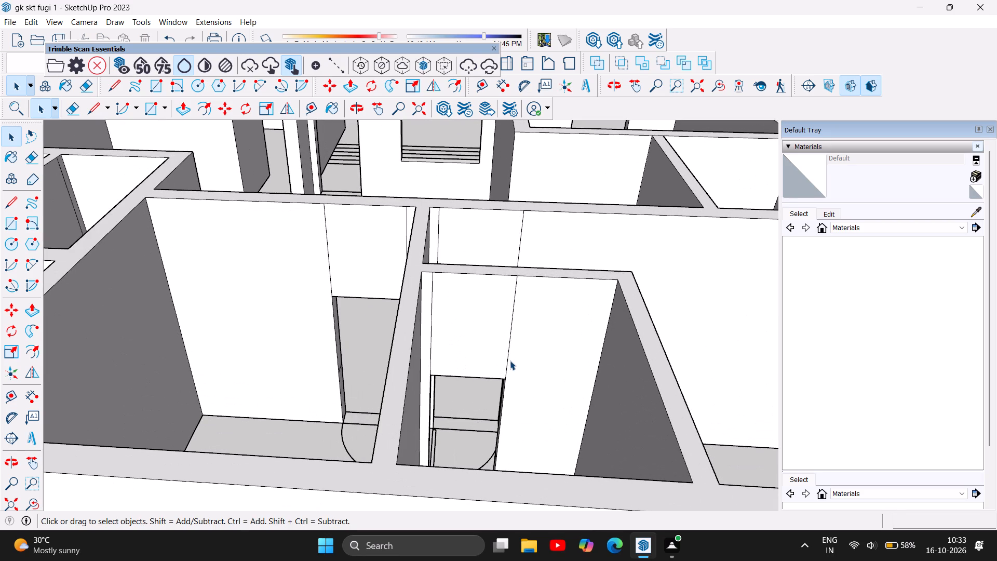
{"action": "left_click", "coordinate": [509, 346]}
{"action": "key", "text": "Delete"}
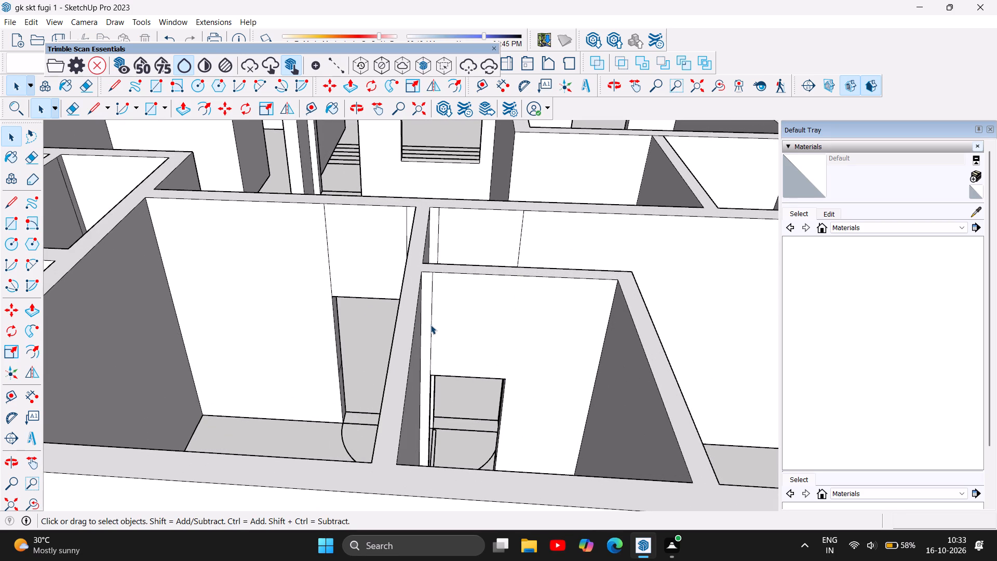
{"action": "left_click", "coordinate": [432, 325]}
{"action": "key", "text": "Delete"}
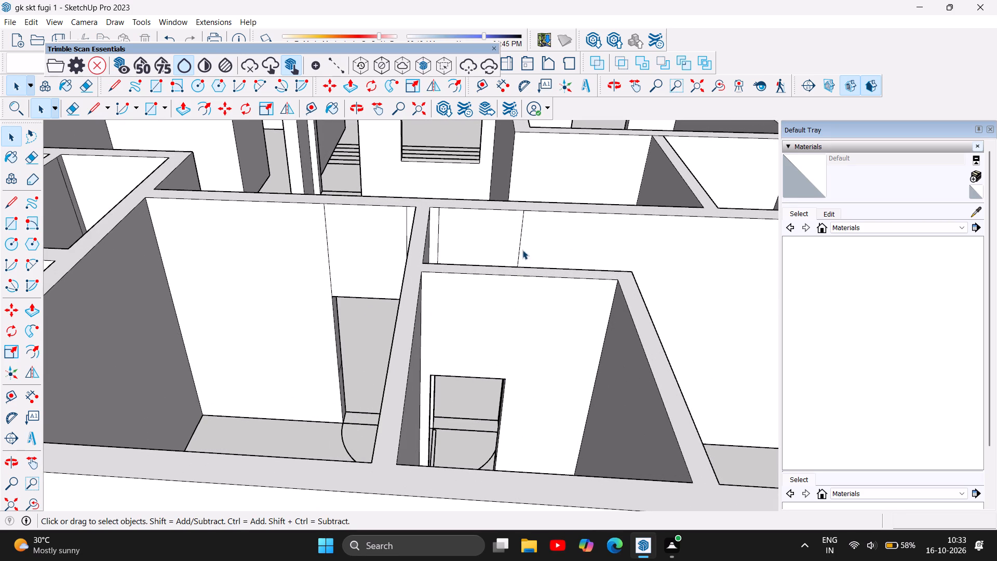
Delete the two vertical lines on the hall partition's rear face, in the passage beside the small attached room.
{"action": "left_click", "coordinate": [520, 247]}
{"action": "key", "text": "Delete"}
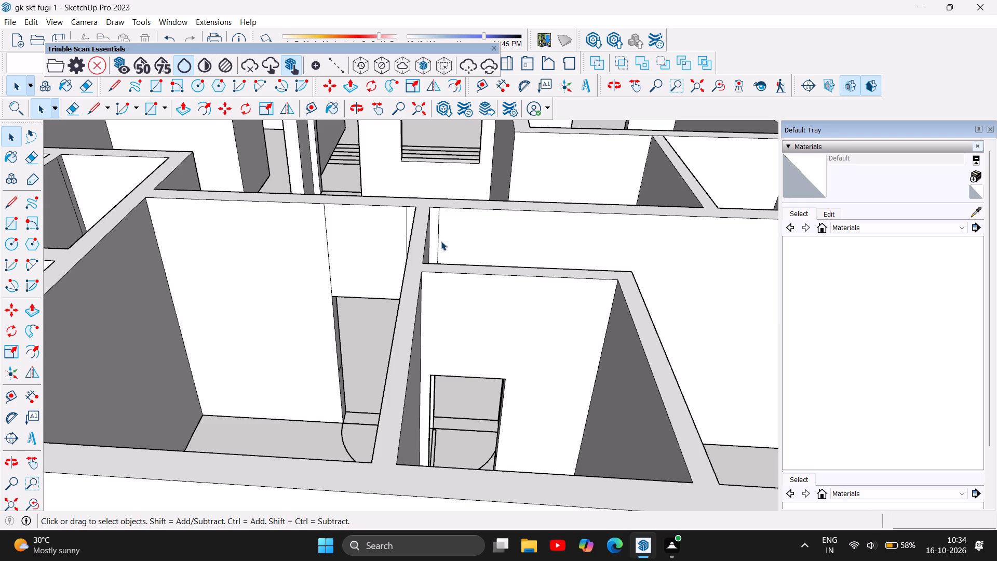
{"action": "left_click", "coordinate": [437, 243]}
{"action": "key", "text": "Delete"}
Delete the two vertical lines above the door on the hall partition's face inside the neighbouring rear room.
{"action": "scroll", "coordinate": [549, 345], "scroll_direction": "down", "scroll_amount": 4}
{"action": "scroll", "coordinate": [477, 347], "scroll_direction": "down", "scroll_amount": 3}
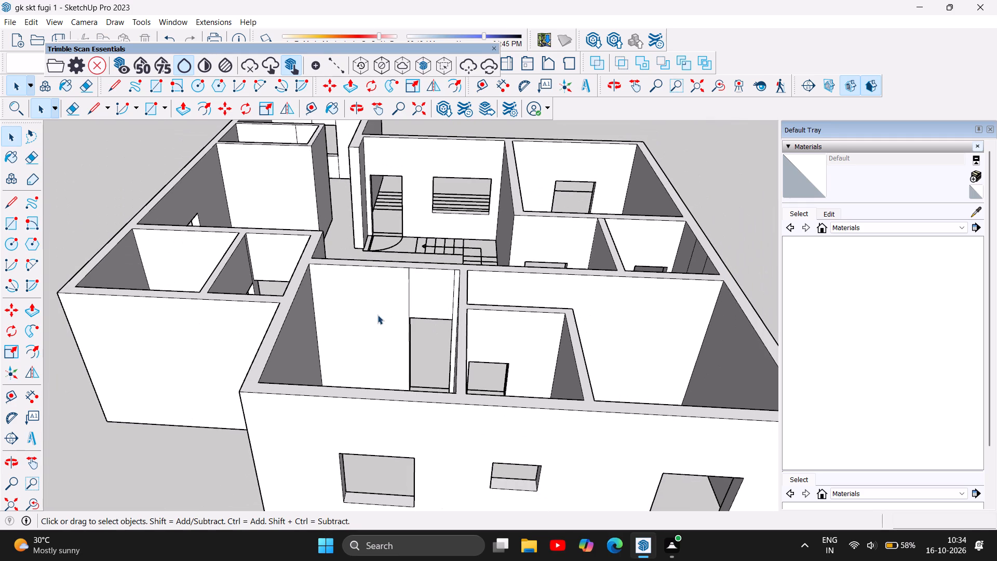
{"action": "scroll", "coordinate": [381, 317], "scroll_direction": "up", "scroll_amount": 4}
{"action": "scroll", "coordinate": [560, 308], "scroll_direction": "up", "scroll_amount": 4}
{"action": "scroll", "coordinate": [560, 308], "scroll_direction": "down", "scroll_amount": 4}
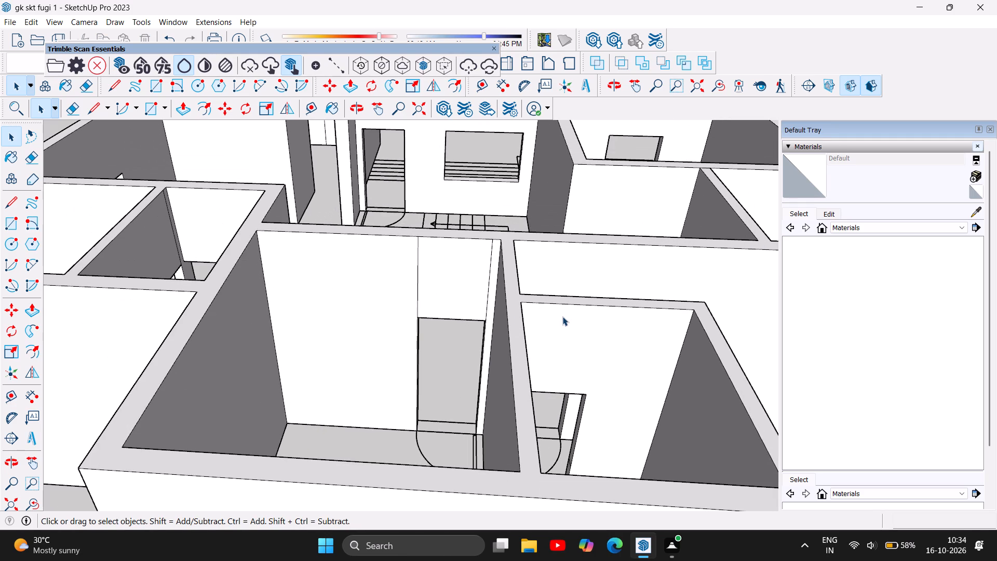
{"action": "left_click", "coordinate": [417, 270]}
{"action": "key", "text": "Delete"}
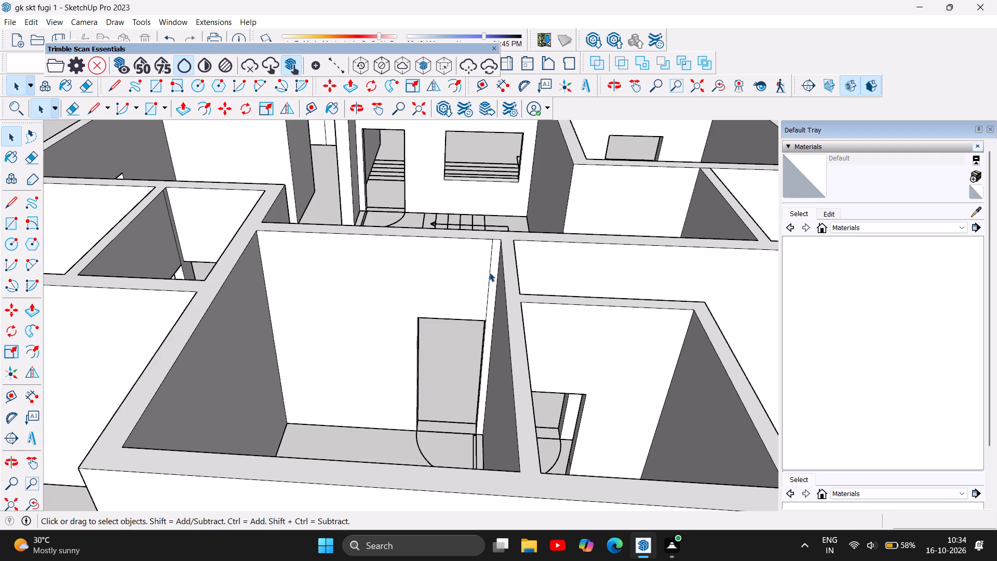
{"action": "left_click", "coordinate": [489, 272]}
{"action": "key", "text": "Delete"}
Delete the vertical line on the inner wall face of the small attached room in the projecting front wing.
{"action": "scroll", "coordinate": [594, 345], "scroll_direction": "down", "scroll_amount": 8}
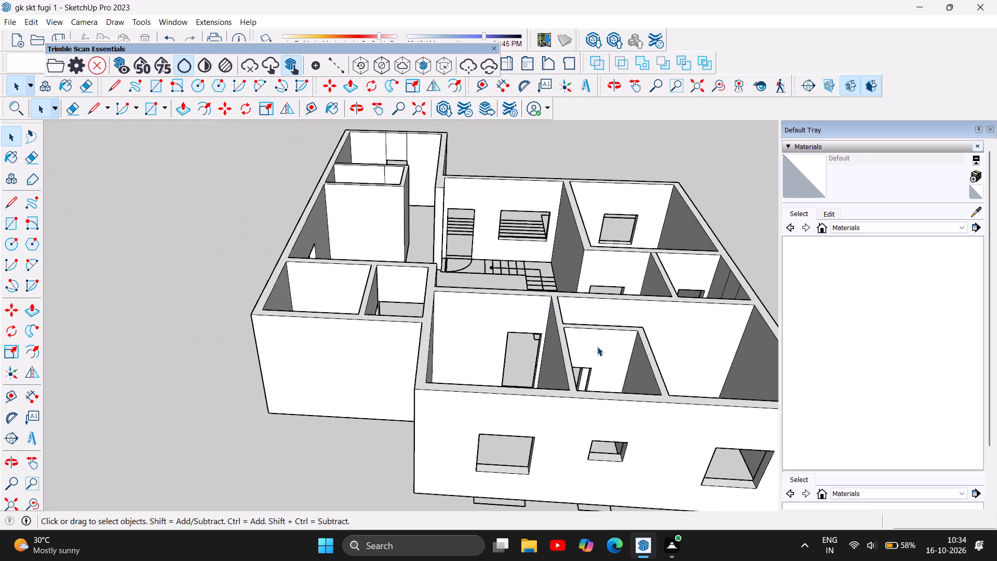
{"action": "scroll", "coordinate": [597, 346], "scroll_direction": "down", "scroll_amount": 2}
{"action": "scroll", "coordinate": [360, 398], "scroll_direction": "down", "scroll_amount": 2}
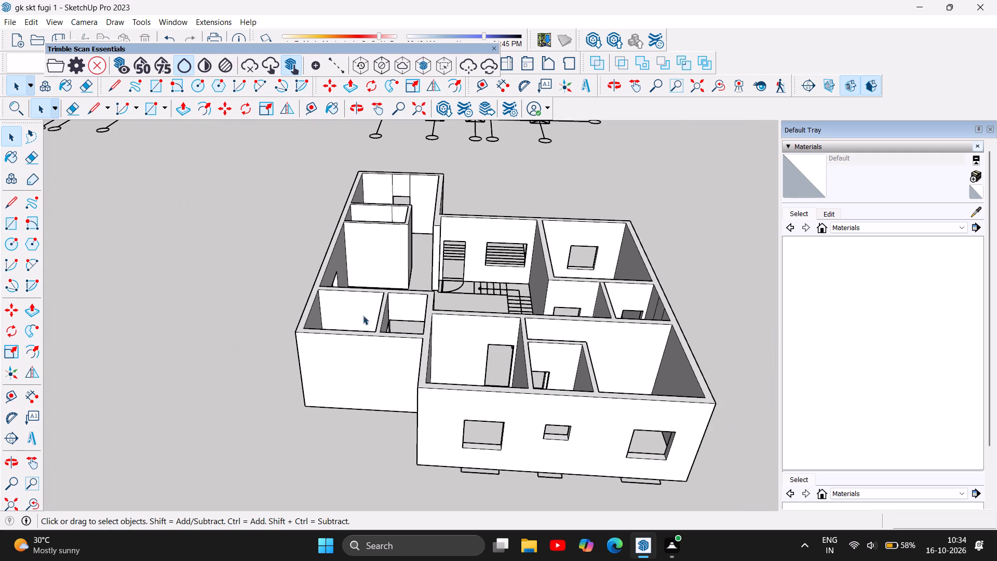
{"action": "scroll", "coordinate": [390, 153], "scroll_direction": "up", "scroll_amount": 3}
{"action": "scroll", "coordinate": [378, 218], "scroll_direction": "up", "scroll_amount": 4}
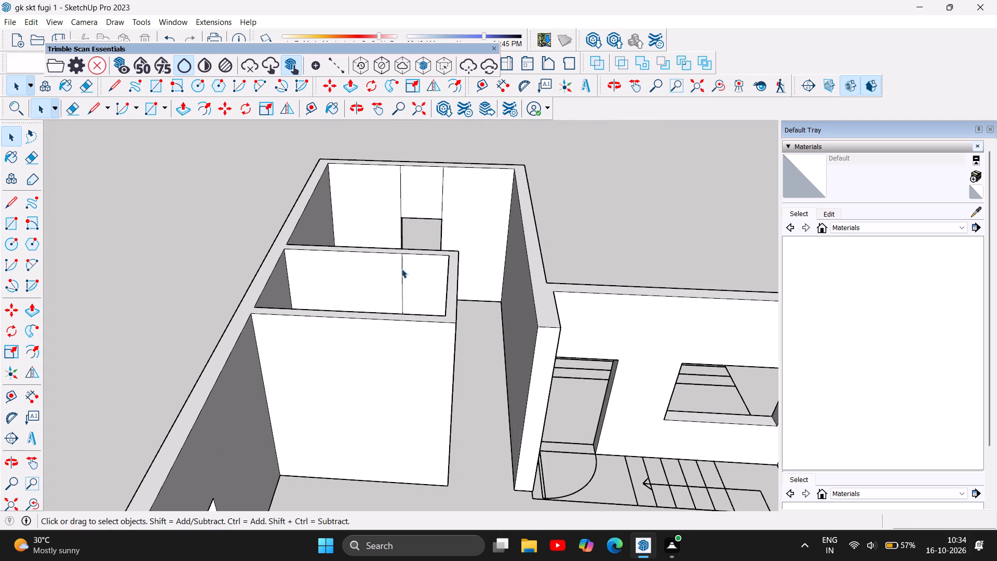
{"action": "left_click", "coordinate": [400, 270]}
{"action": "key", "text": "Delete"}
Delete the two vertical lines above the window on the inner face of the projecting wing's front wall.
{"action": "left_click", "coordinate": [400, 189]}
{"action": "key", "text": "Delete"}
{"action": "left_click", "coordinate": [441, 195]}
{"action": "key", "text": "Delete"}
Delete the two vertical lines above the small window on the outer side wall of the small room behind the front corner room.
{"action": "scroll", "coordinate": [405, 293], "scroll_direction": "down", "scroll_amount": 6}
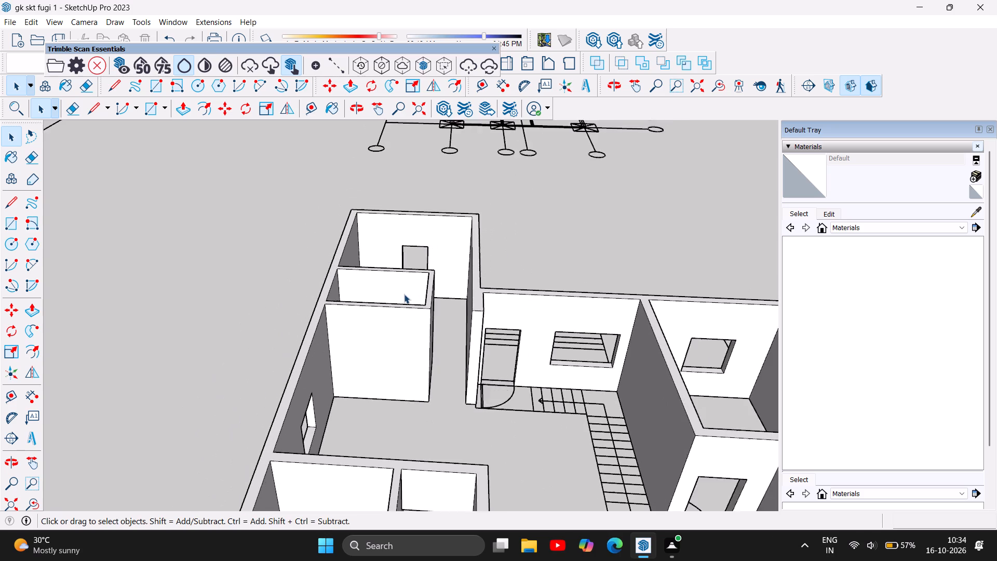
{"action": "scroll", "coordinate": [404, 294], "scroll_direction": "down", "scroll_amount": 5}
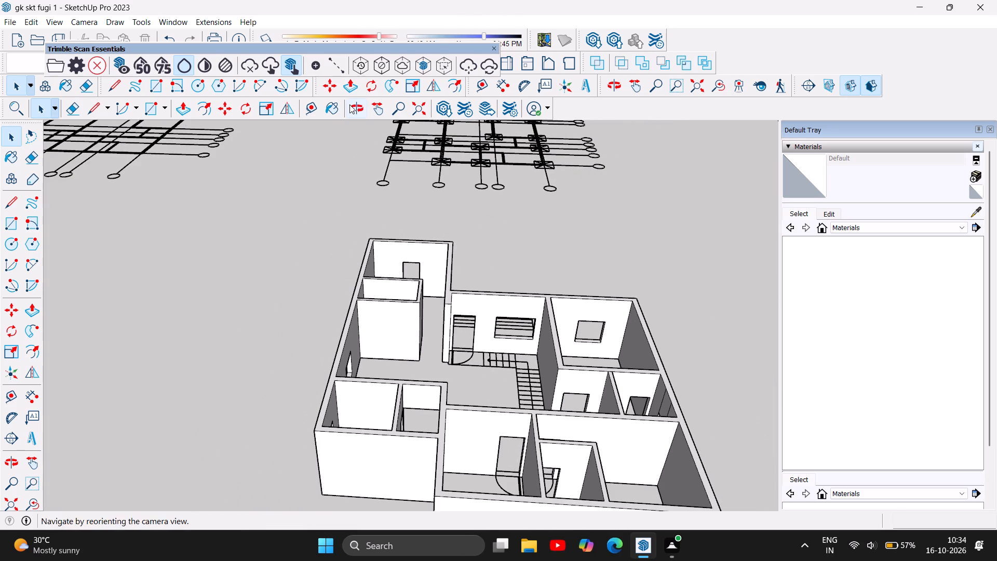
{"action": "left_click", "coordinate": [349, 104]}
{"action": "left_click_drag", "start_coordinate": [285, 291], "coordinate": [451, 355]}
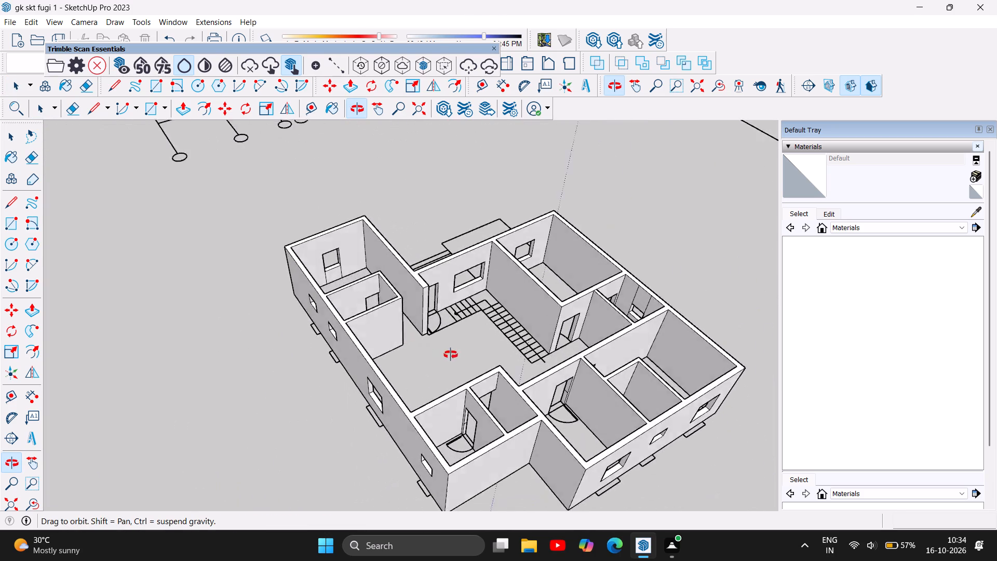
{"action": "left_click_drag", "start_coordinate": [451, 355], "coordinate": [526, 375]}
{"action": "left_click_drag", "start_coordinate": [199, 322], "coordinate": [434, 346]}
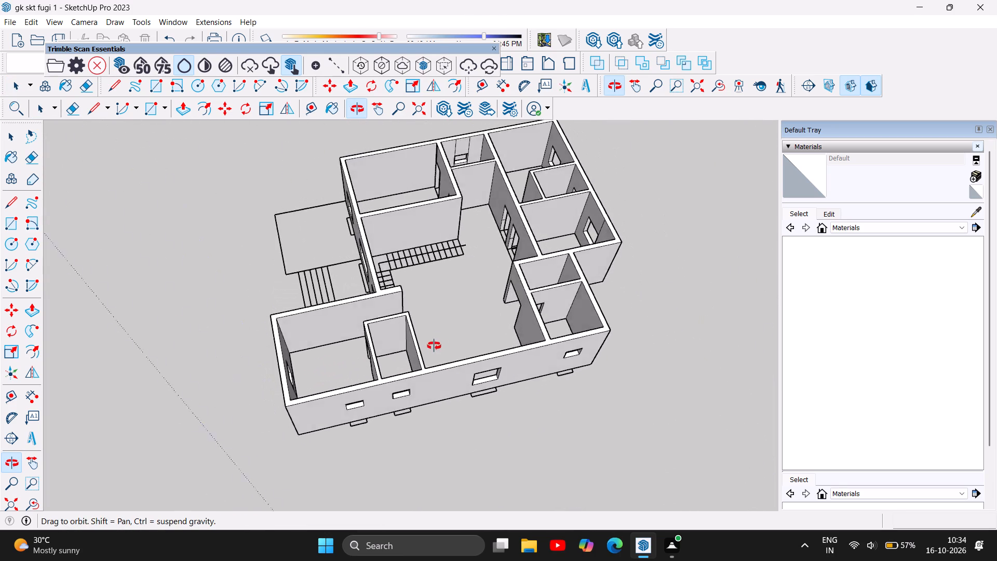
{"action": "left_click_drag", "start_coordinate": [434, 346], "coordinate": [446, 340]}
{"action": "left_click_drag", "start_coordinate": [218, 304], "coordinate": [247, 295]}
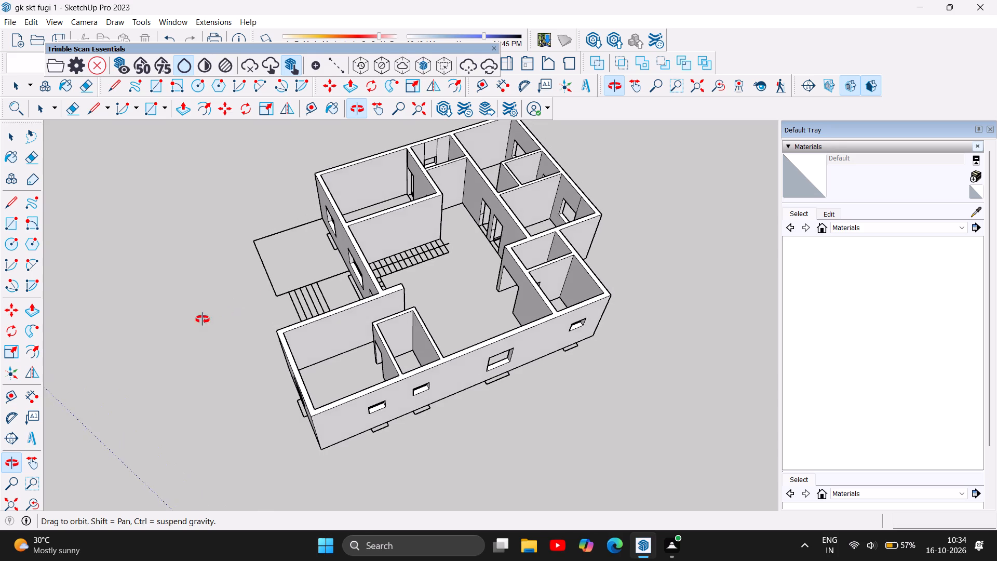
{"action": "scroll", "coordinate": [190, 354], "scroll_direction": "down", "scroll_amount": 2}
{"action": "scroll", "coordinate": [452, 142], "scroll_direction": "up", "scroll_amount": 3}
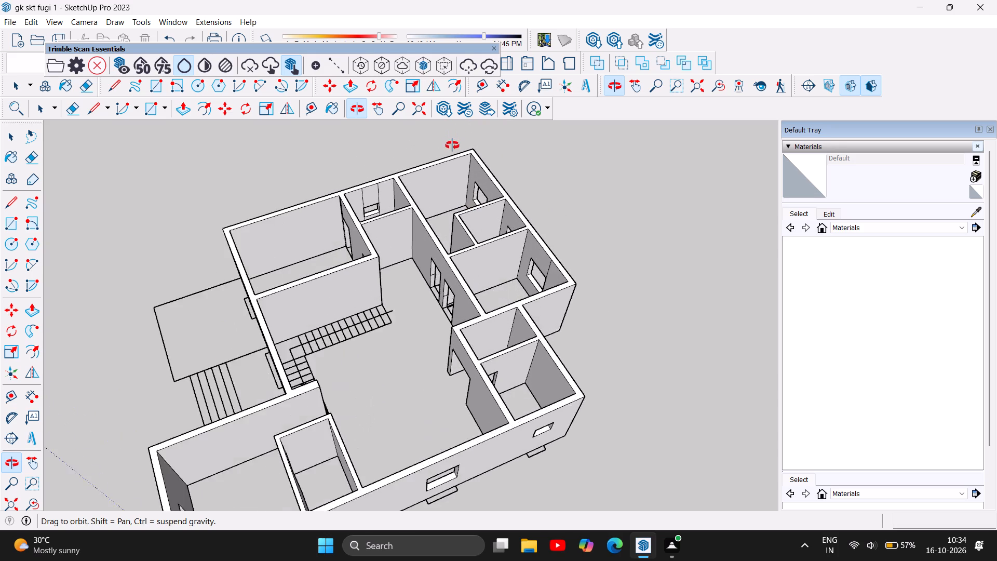
{"action": "scroll", "coordinate": [452, 145], "scroll_direction": "up", "scroll_amount": 2}
{"action": "scroll", "coordinate": [380, 191], "scroll_direction": "up", "scroll_amount": 5}
{"action": "scroll", "coordinate": [328, 246], "scroll_direction": "up", "scroll_amount": 2}
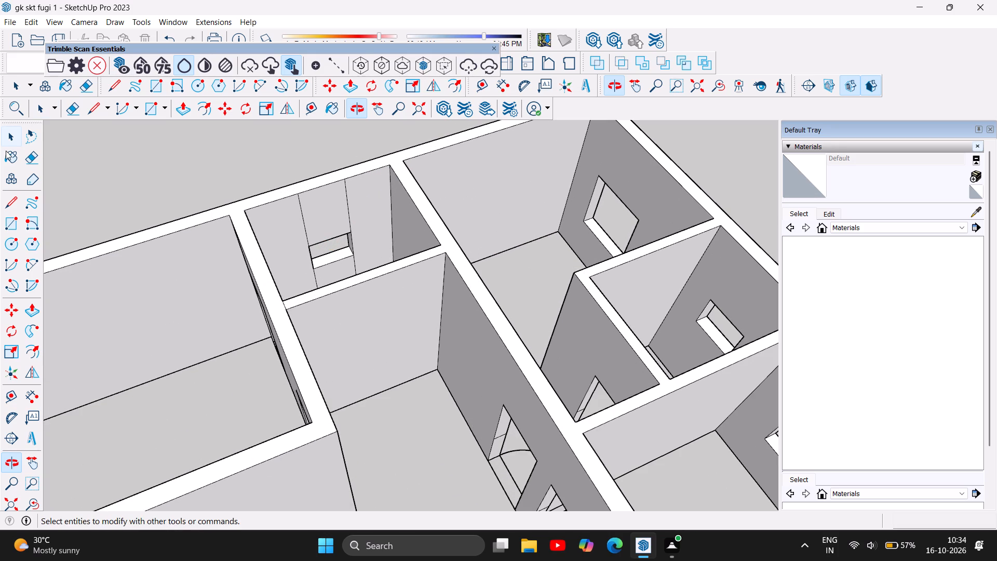
{"action": "left_click", "coordinate": [10, 136]}
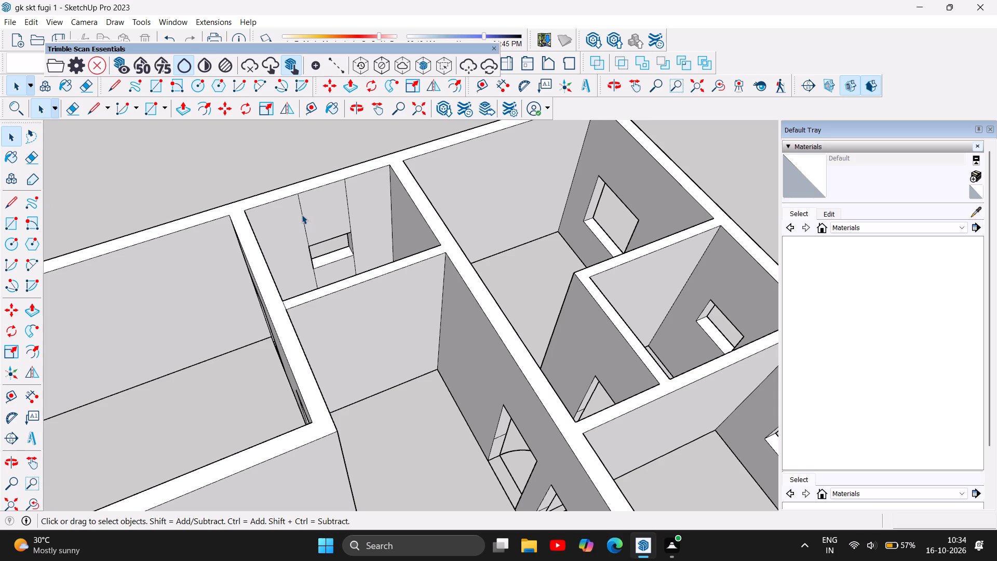
{"action": "left_click", "coordinate": [302, 215]}
{"action": "key", "text": "Delete"}
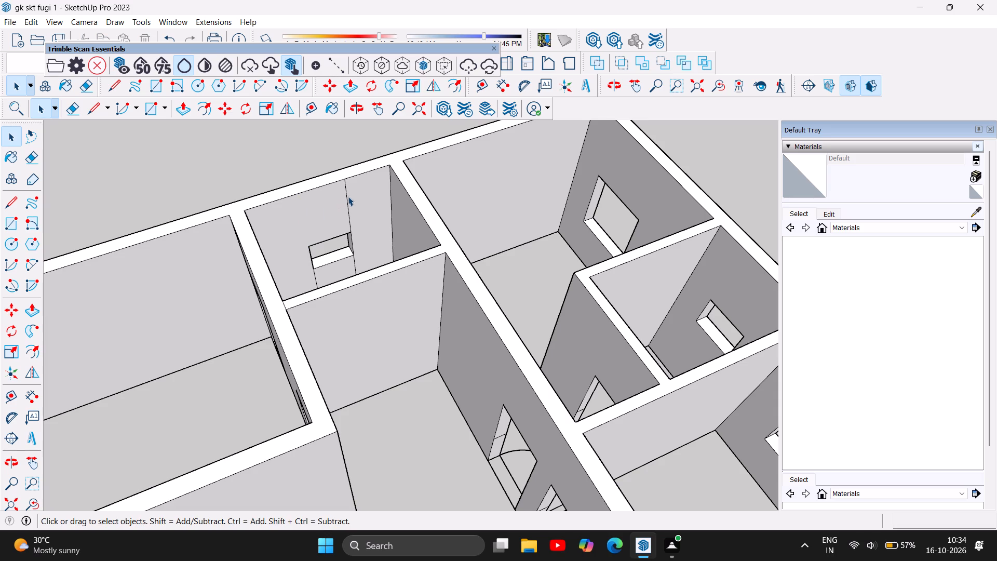
{"action": "left_click", "coordinate": [346, 195]}
{"action": "key", "text": "Delete"}
Delete the two vertical lines below the same small window on the outer side wall.
{"action": "scroll", "coordinate": [353, 254], "scroll_direction": "up", "scroll_amount": 5}
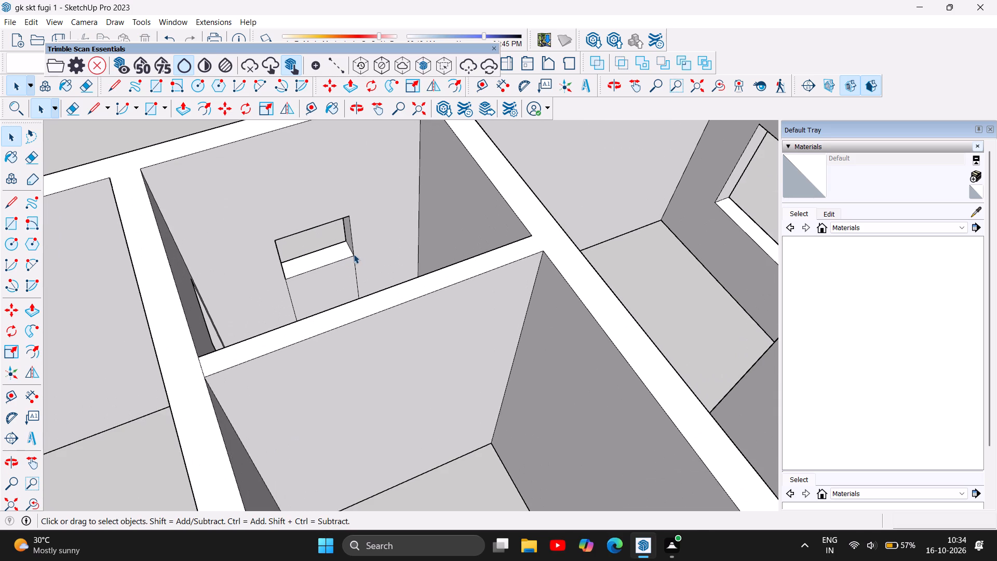
{"action": "double_click", "coordinate": [355, 266]}
{"action": "left_click", "coordinate": [79, 144]}
{"action": "left_click", "coordinate": [354, 263]}
{"action": "key", "text": "Delete"}
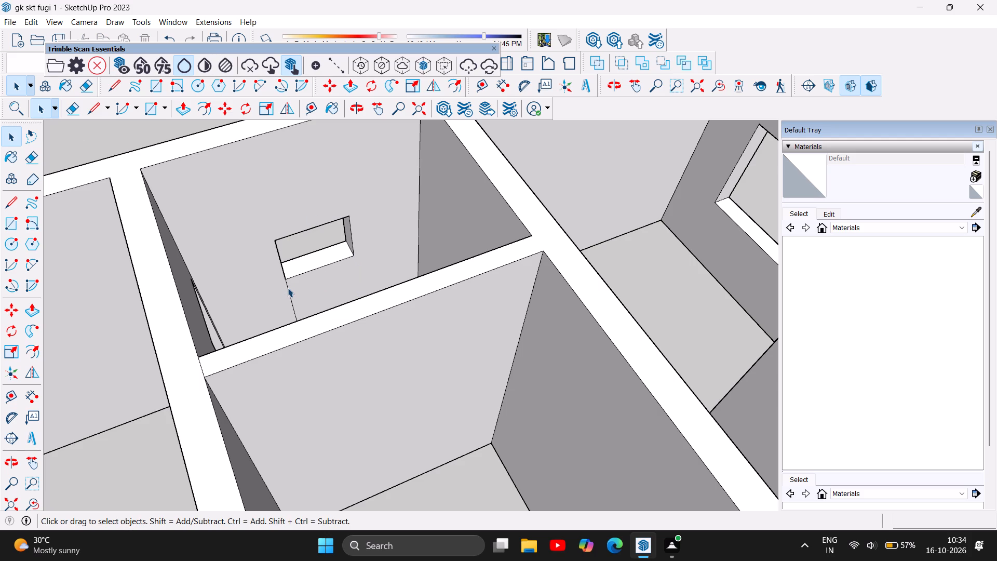
{"action": "left_click", "coordinate": [288, 288]}
{"action": "key", "text": "Delete"}
Delete the vertical line above the window on the inner face of the rear wall, in the corner room beside the outline's step.
{"action": "scroll", "coordinate": [370, 266], "scroll_direction": "down", "scroll_amount": 4}
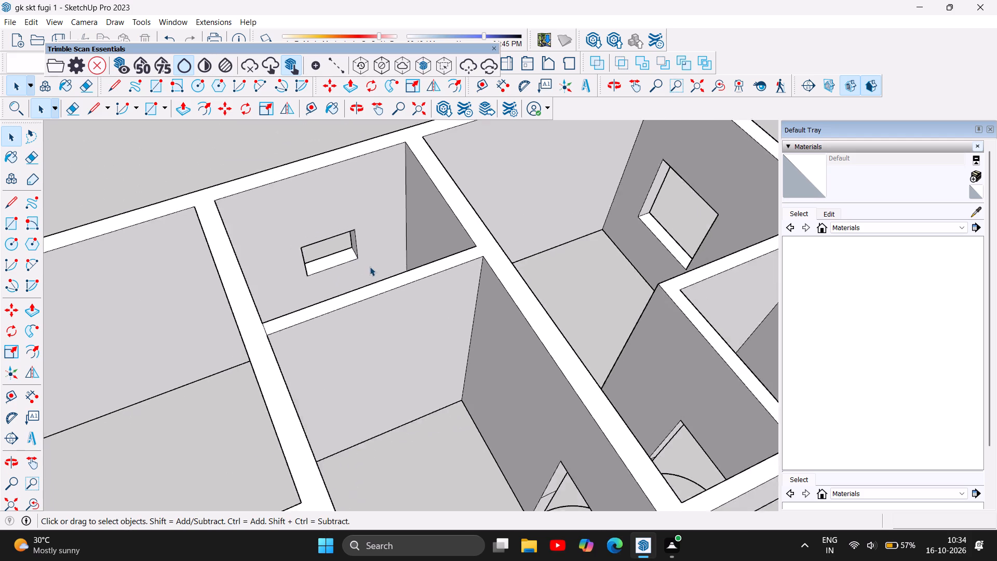
{"action": "scroll", "coordinate": [370, 266], "scroll_direction": "down", "scroll_amount": 12}
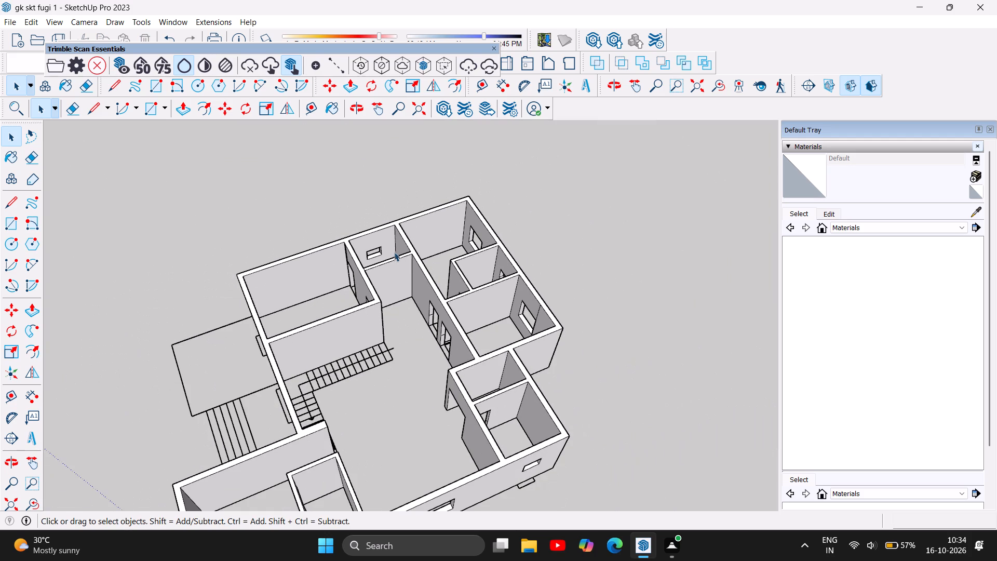
{"action": "left_click", "coordinate": [353, 105]}
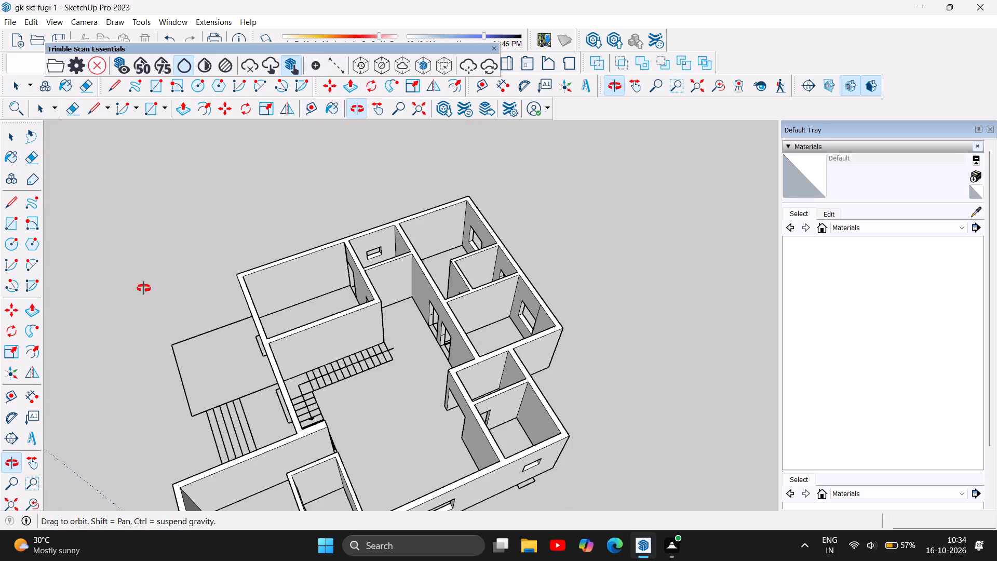
{"action": "left_click_drag", "start_coordinate": [153, 297], "coordinate": [386, 203]}
{"action": "left_click_drag", "start_coordinate": [231, 409], "coordinate": [339, 371]}
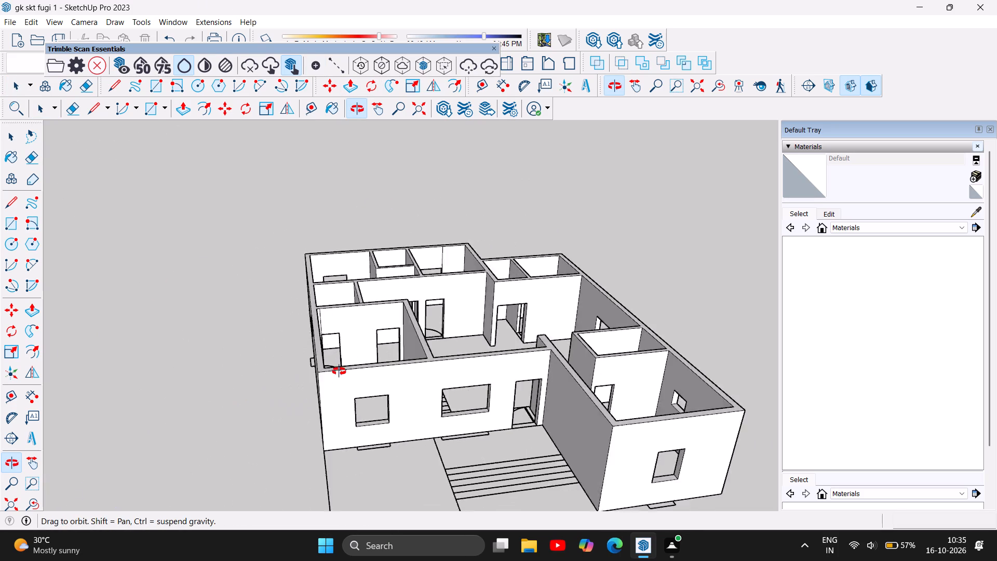
{"action": "left_click_drag", "start_coordinate": [339, 371], "coordinate": [225, 368]}
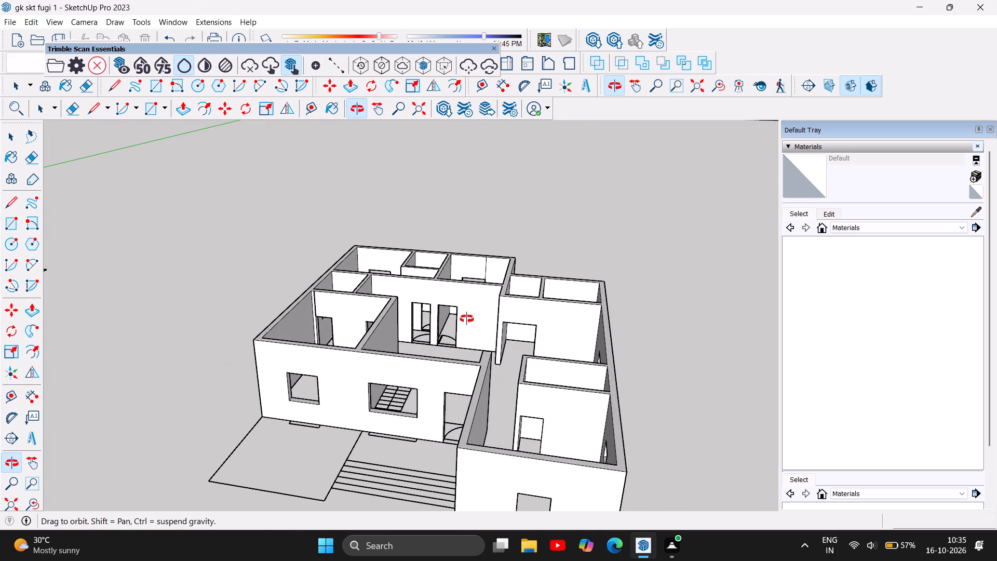
{"action": "scroll", "coordinate": [467, 318], "scroll_direction": "down", "scroll_amount": 3}
{"action": "scroll", "coordinate": [471, 276], "scroll_direction": "up", "scroll_amount": 10}
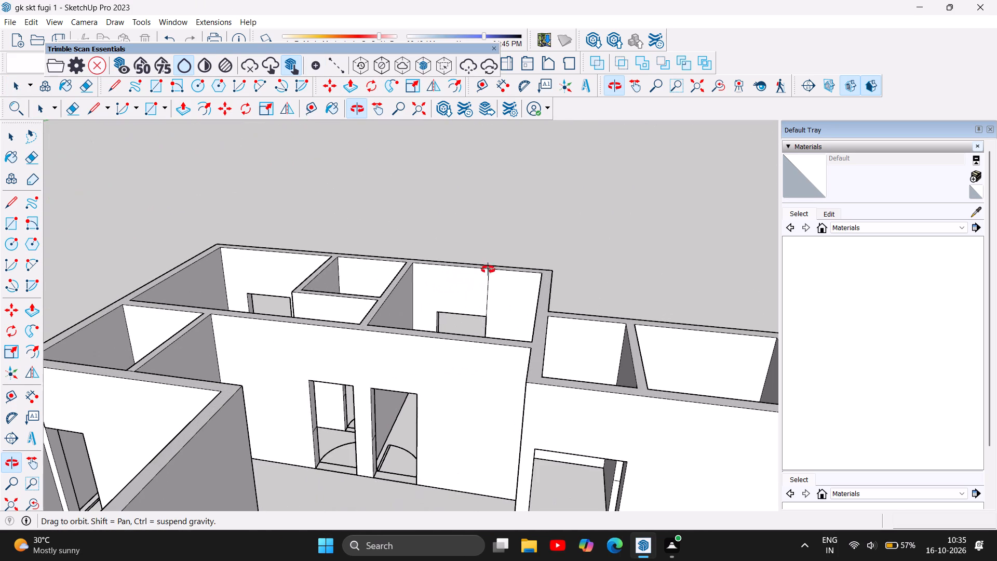
{"action": "left_click", "coordinate": [15, 140]}
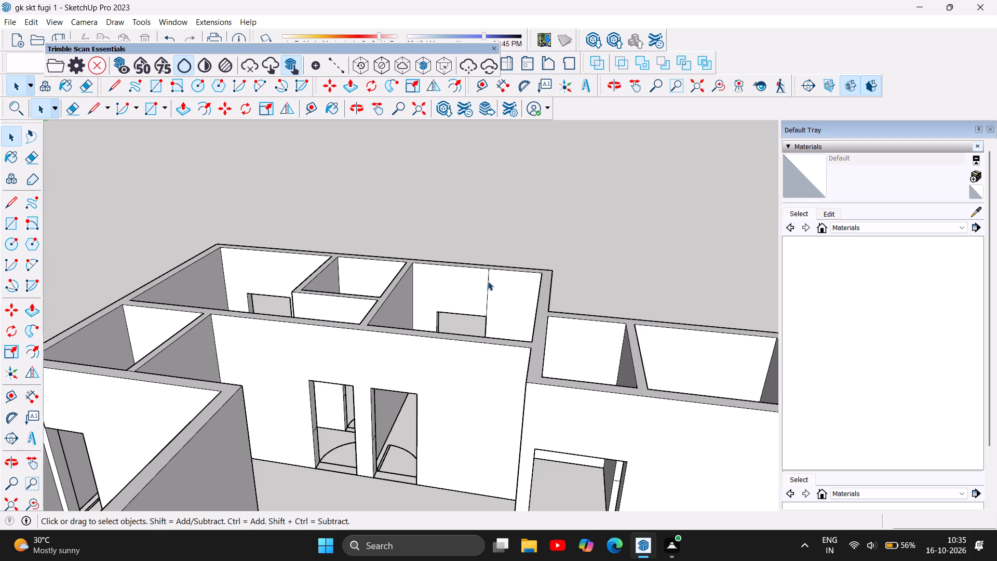
{"action": "left_click", "coordinate": [488, 288]}
{"action": "key", "text": "Delete"}
Inspect the house's walls, openings and room interiors from all sides for leftover edge lines.
{"action": "scroll", "coordinate": [508, 242], "scroll_direction": "down", "scroll_amount": 8}
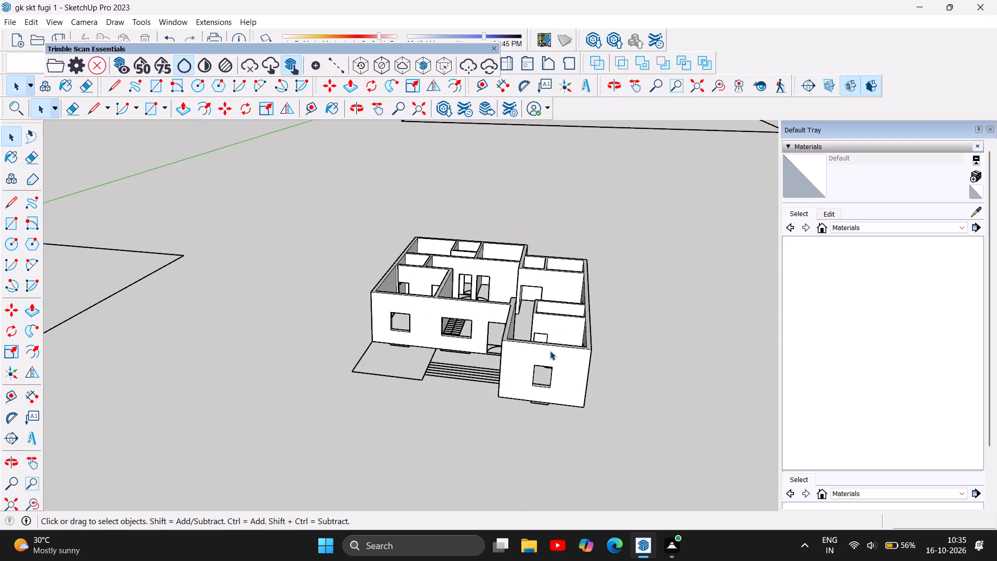
{"action": "scroll", "coordinate": [511, 337], "scroll_direction": "up", "scroll_amount": 3}
{"action": "scroll", "coordinate": [351, 359], "scroll_direction": "up", "scroll_amount": 5}
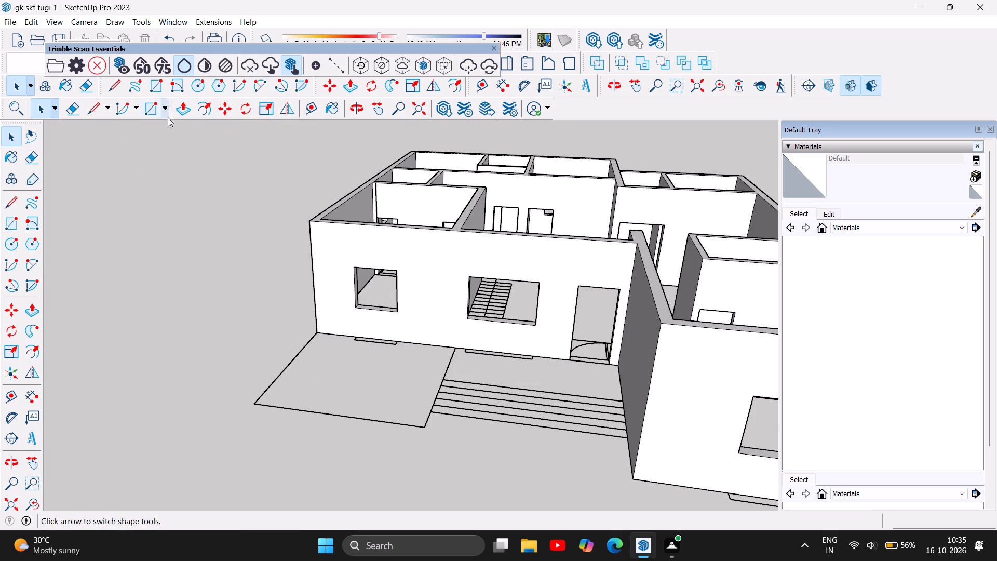
{"action": "left_click", "coordinate": [353, 111]}
{"action": "left_click_drag", "start_coordinate": [177, 326], "coordinate": [178, 325]}
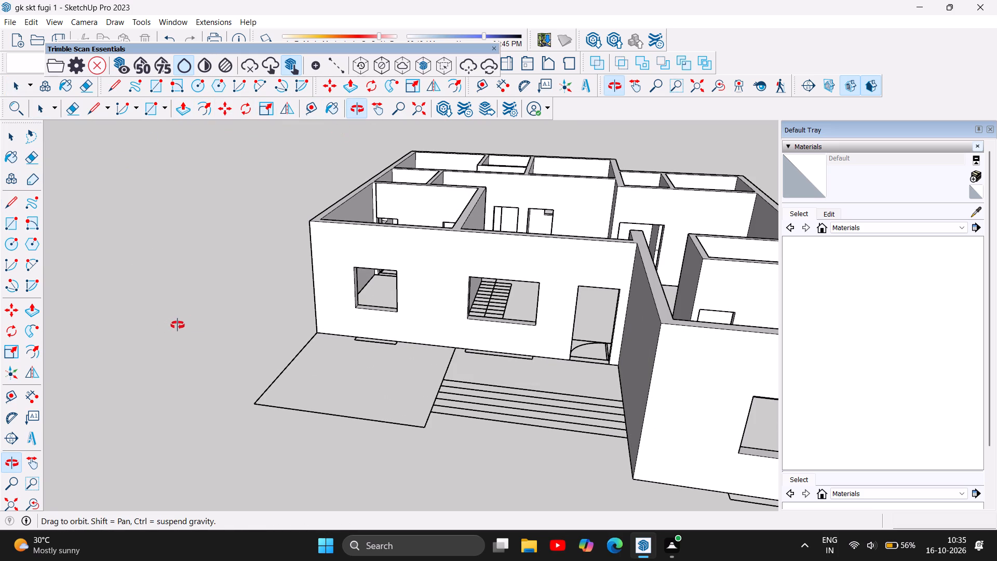
{"action": "left_click_drag", "start_coordinate": [178, 325], "coordinate": [153, 362]}
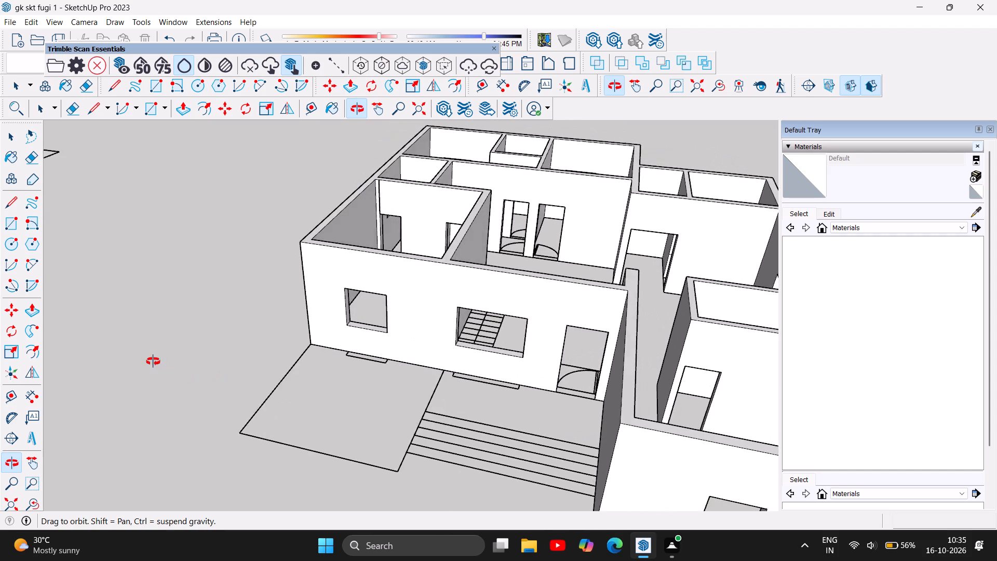
{"action": "left_click_drag", "start_coordinate": [153, 362], "coordinate": [217, 378]}
{"action": "left_click_drag", "start_coordinate": [293, 301], "coordinate": [461, 315]}
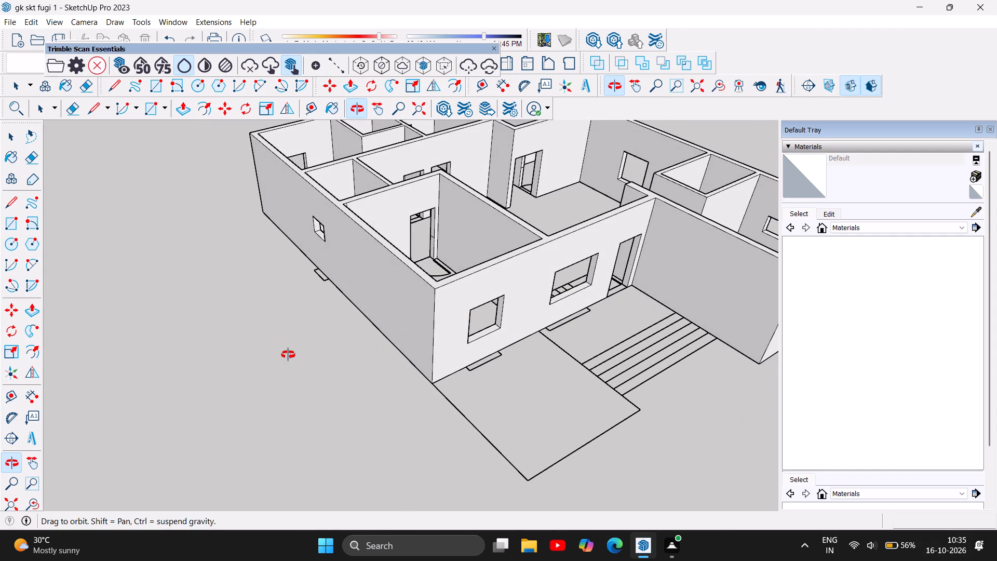
{"action": "scroll", "coordinate": [287, 355], "scroll_direction": "down", "scroll_amount": 5}
{"action": "left_click_drag", "start_coordinate": [690, 262], "coordinate": [629, 293]}
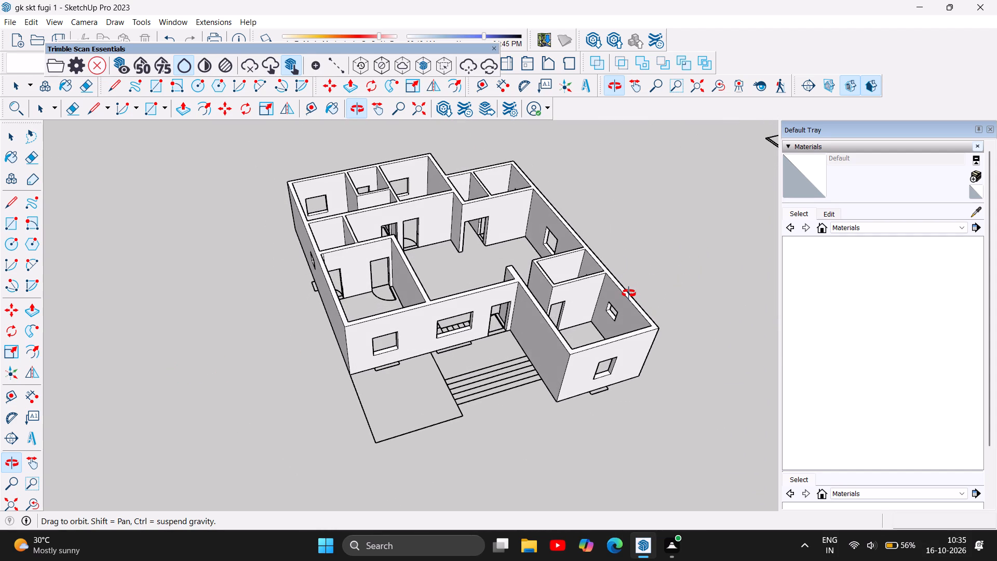
{"action": "left_click_drag", "start_coordinate": [629, 293], "coordinate": [630, 291]}
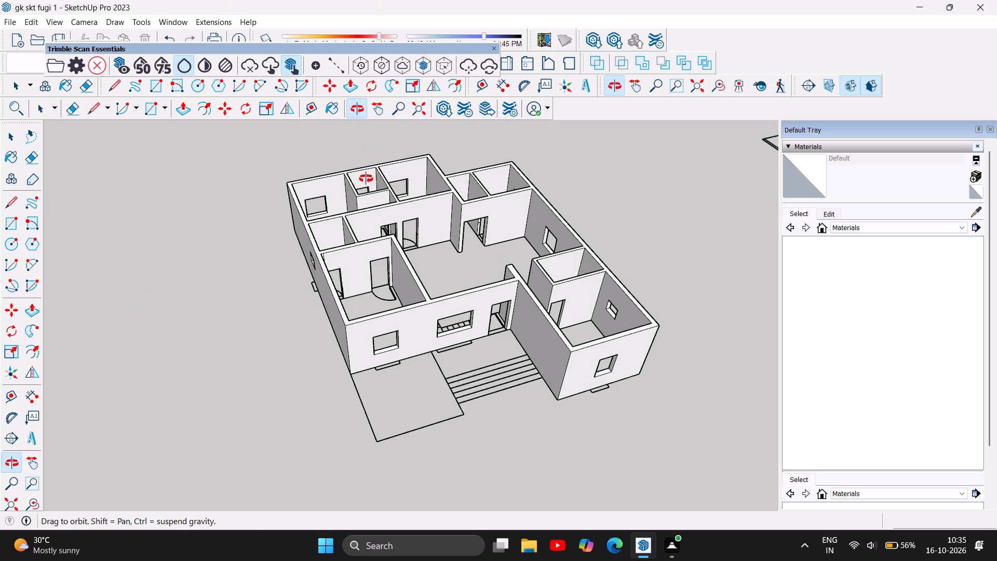
{"action": "scroll", "coordinate": [572, 208], "scroll_direction": "up", "scroll_amount": 1}
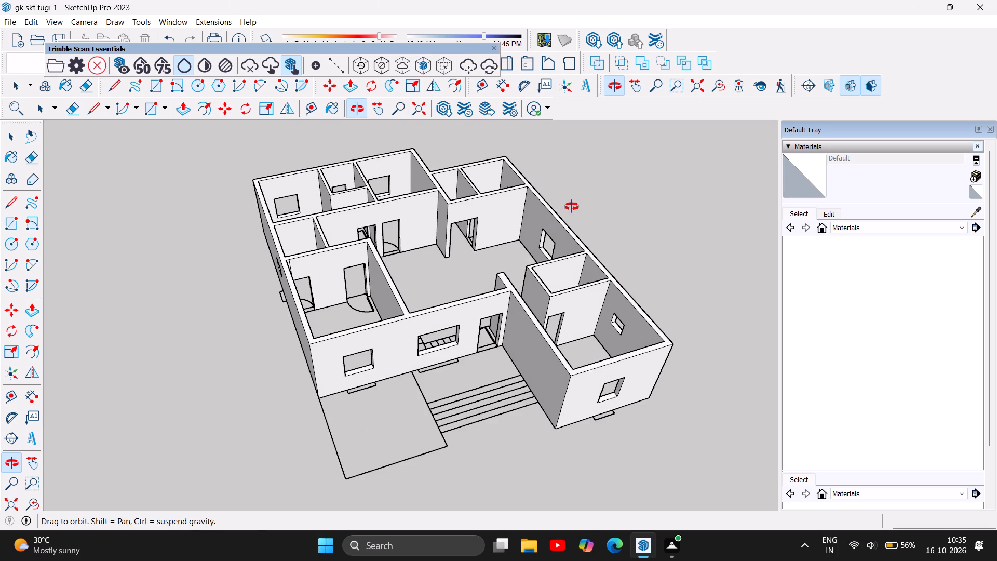
{"action": "scroll", "coordinate": [572, 206], "scroll_direction": "up", "scroll_amount": 4}
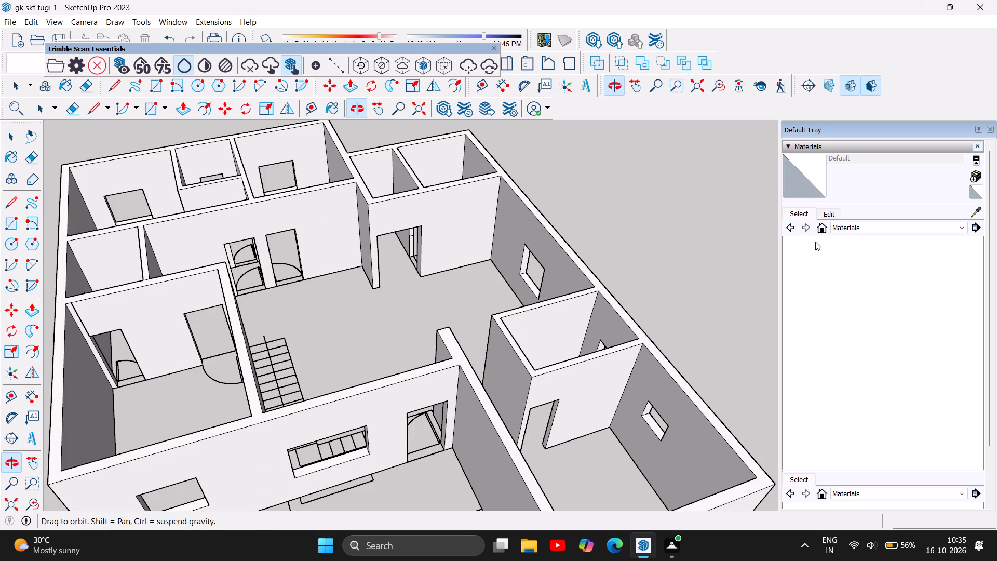
{"action": "scroll", "coordinate": [370, 329], "scroll_direction": "down", "scroll_amount": 4}
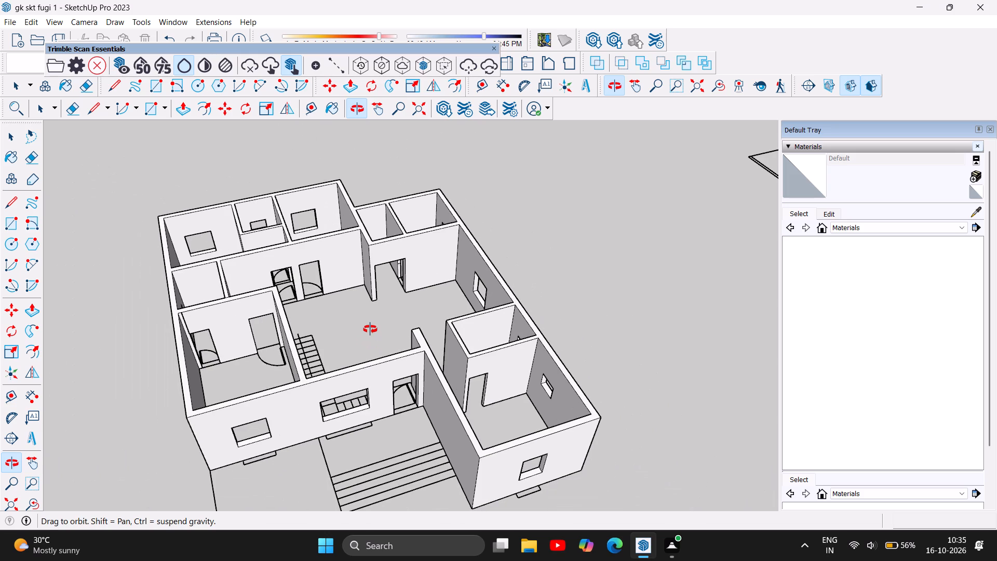
{"action": "left_click_drag", "start_coordinate": [396, 330], "coordinate": [301, 267]}
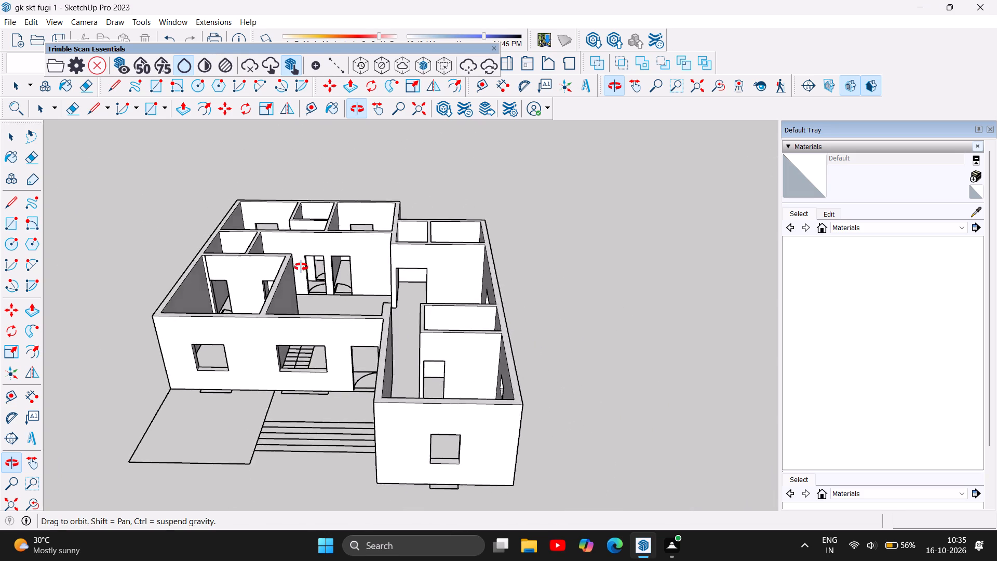
{"action": "left_click_drag", "start_coordinate": [301, 267], "coordinate": [438, 272]}
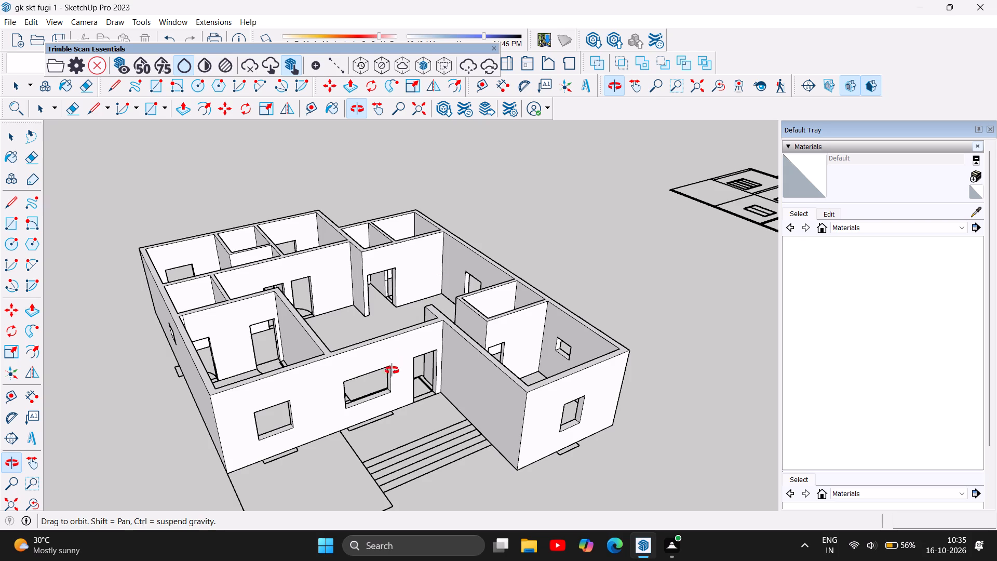
{"action": "left_click_drag", "start_coordinate": [389, 418], "coordinate": [598, 427]}
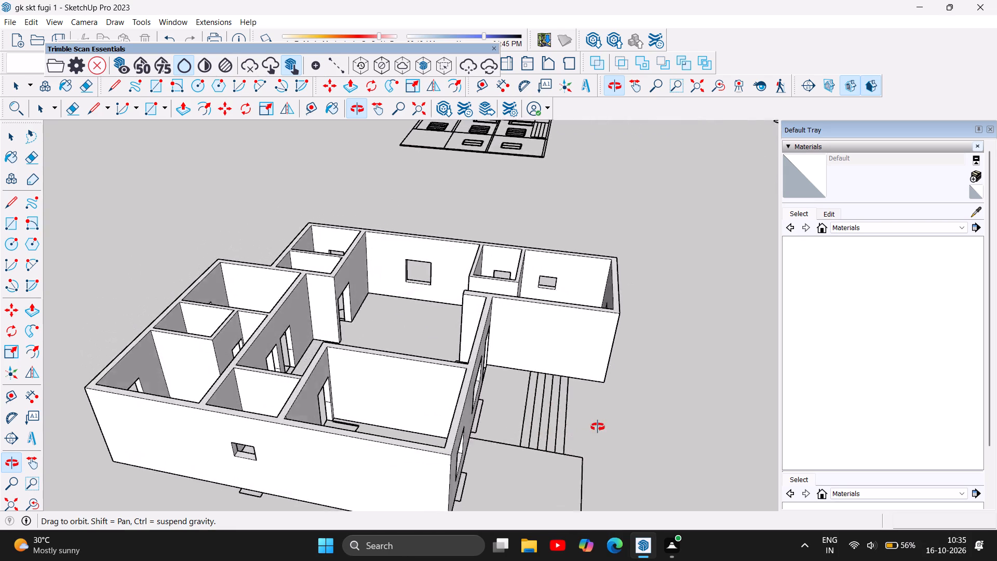
{"action": "left_click_drag", "start_coordinate": [598, 427], "coordinate": [709, 398]}
{"action": "left_click_drag", "start_coordinate": [332, 399], "coordinate": [464, 393]}
{"action": "left_click_drag", "start_coordinate": [359, 383], "coordinate": [490, 398]}
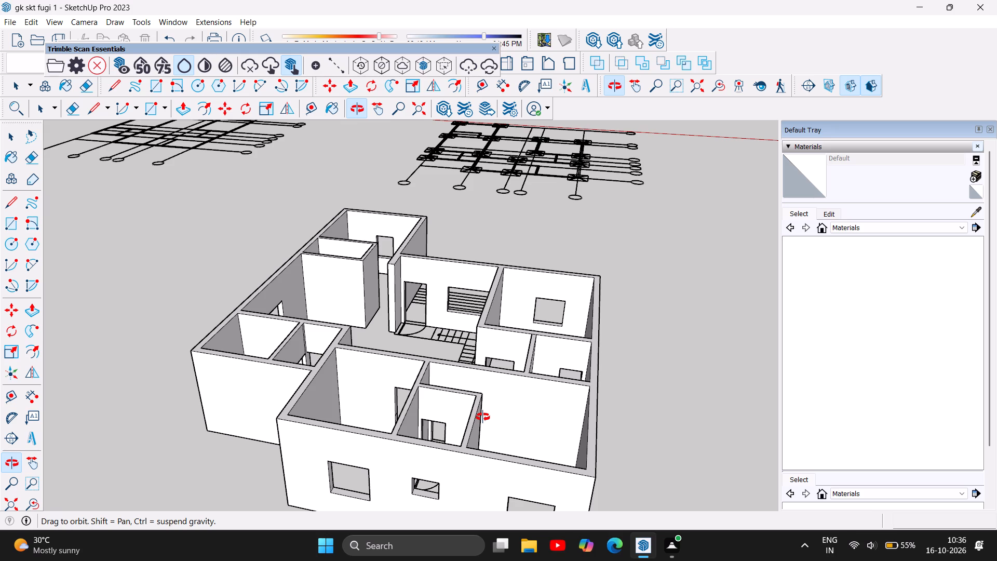
{"action": "left_click_drag", "start_coordinate": [433, 329], "coordinate": [445, 392]}
{"action": "left_click_drag", "start_coordinate": [653, 285], "coordinate": [336, 433]}
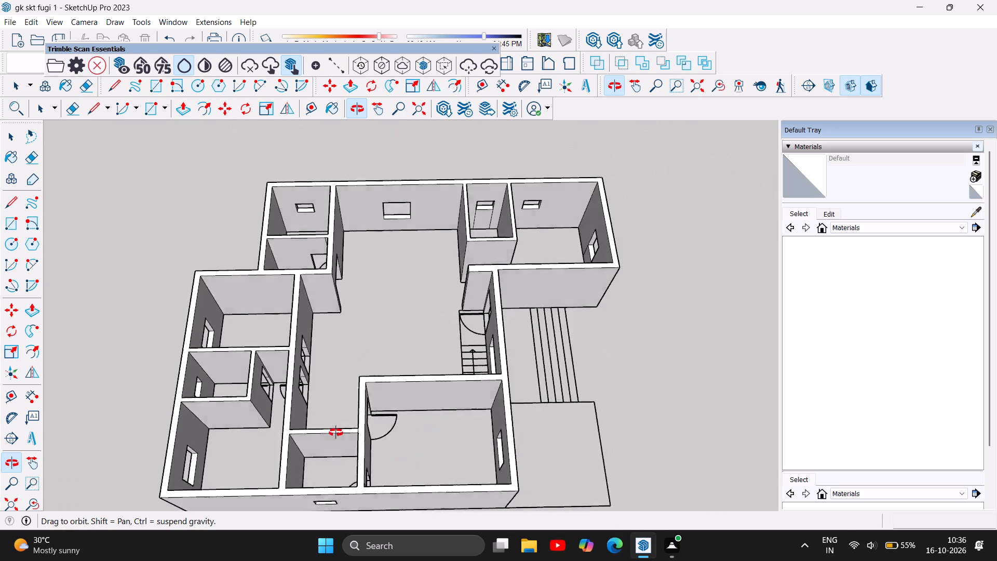
{"action": "left_click_drag", "start_coordinate": [336, 433], "coordinate": [448, 280]}
{"action": "scroll", "coordinate": [344, 353], "scroll_direction": "up", "scroll_amount": 2}
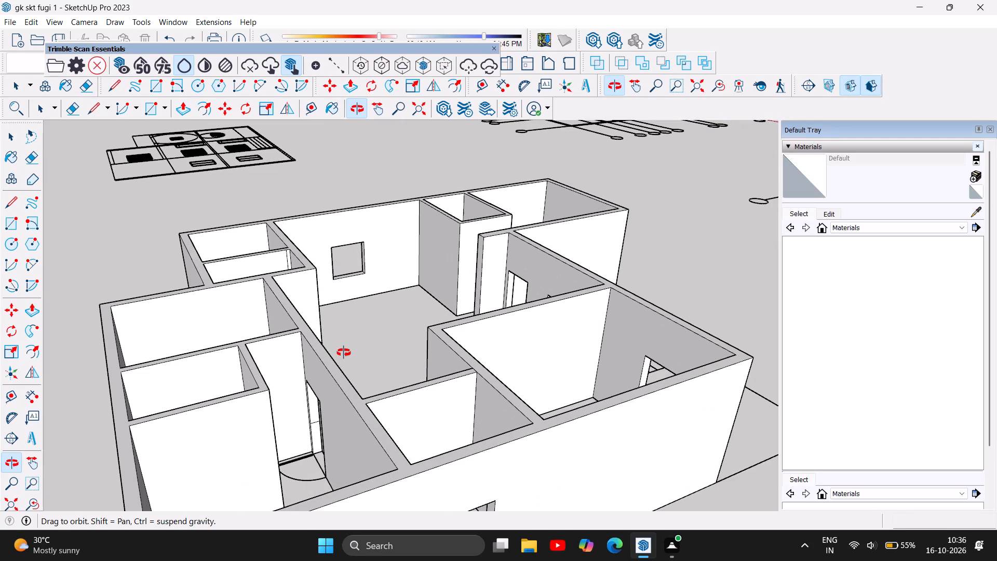
{"action": "scroll", "coordinate": [344, 353], "scroll_direction": "up", "scroll_amount": 1}
{"action": "scroll", "coordinate": [376, 318], "scroll_direction": "up", "scroll_amount": 1}
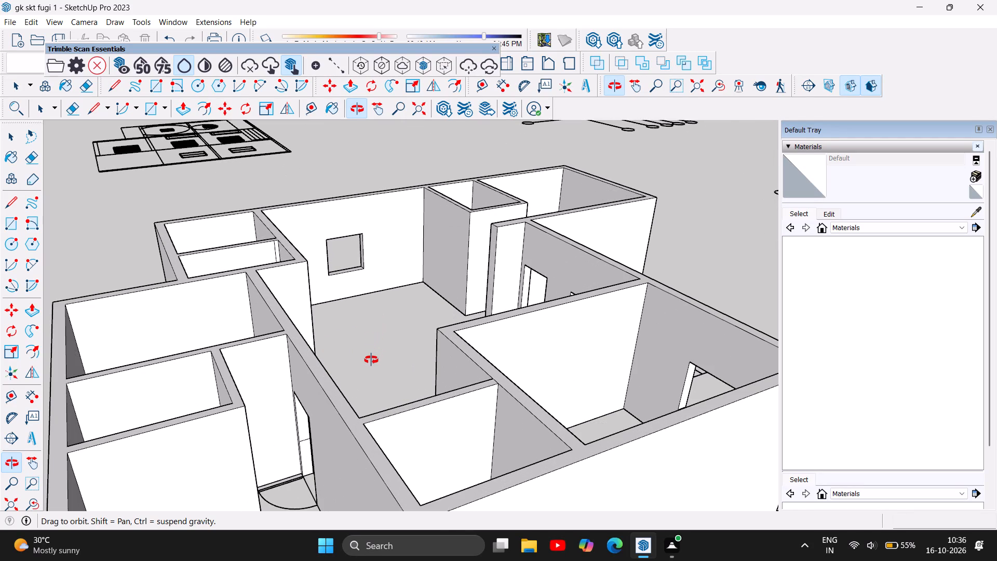
{"action": "scroll", "coordinate": [419, 356], "scroll_direction": "up", "scroll_amount": 2}
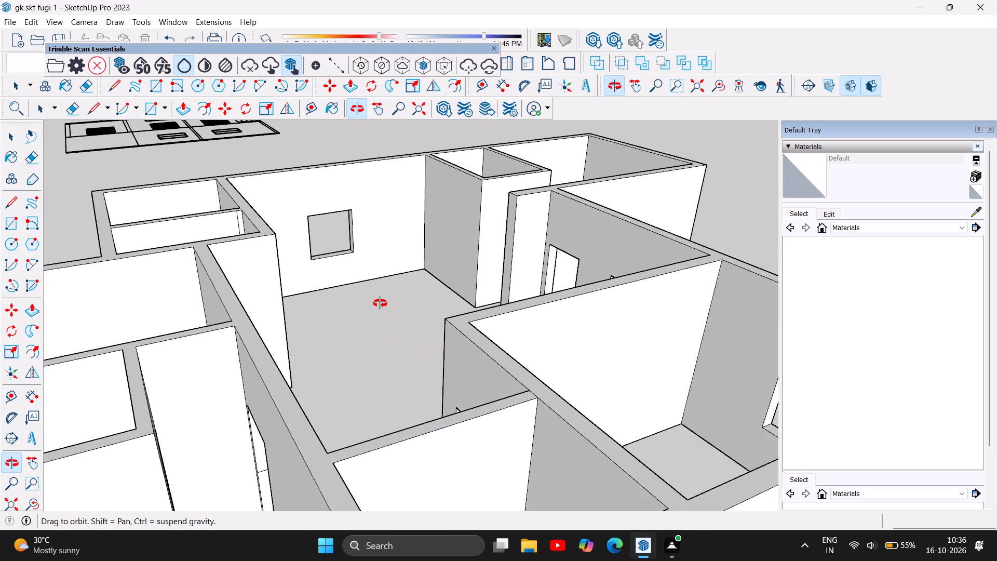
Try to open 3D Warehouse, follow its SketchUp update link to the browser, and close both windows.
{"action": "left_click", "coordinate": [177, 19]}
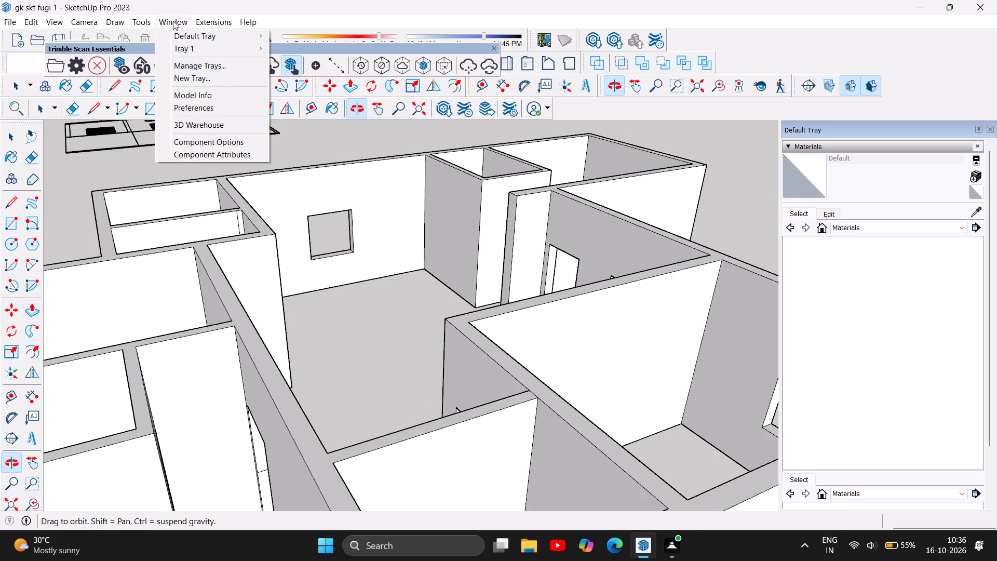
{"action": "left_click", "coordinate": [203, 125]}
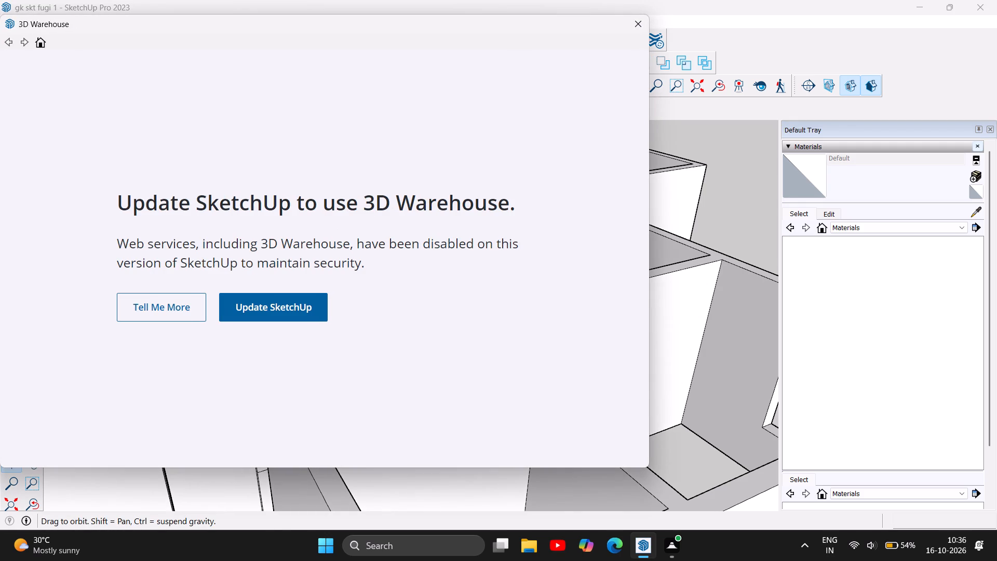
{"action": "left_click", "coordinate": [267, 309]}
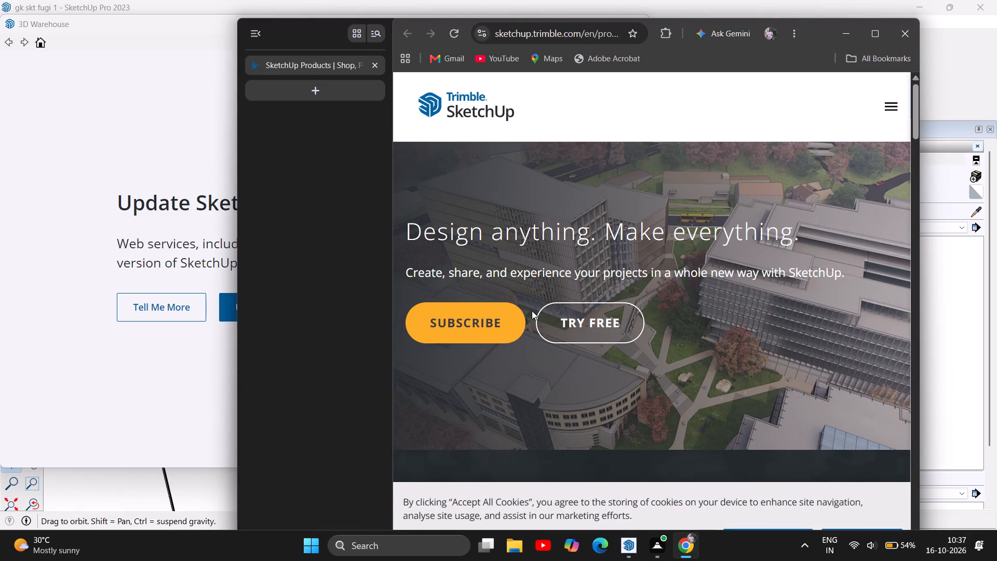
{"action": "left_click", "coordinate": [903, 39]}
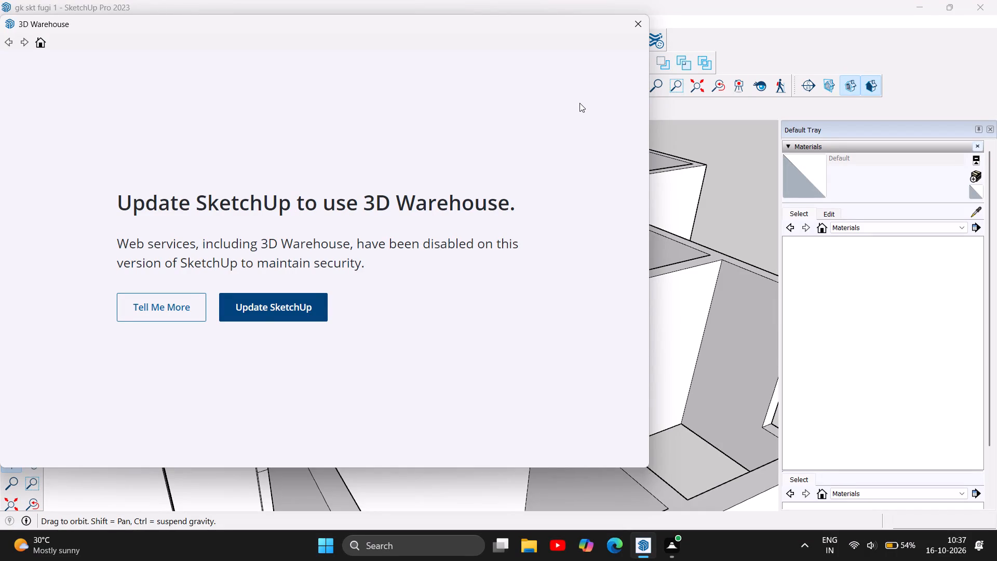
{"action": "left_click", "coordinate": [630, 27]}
Examine the whole house from the rear around to the front facade at a low viewing angle.
{"action": "scroll", "coordinate": [338, 344], "scroll_direction": "down", "scroll_amount": 6}
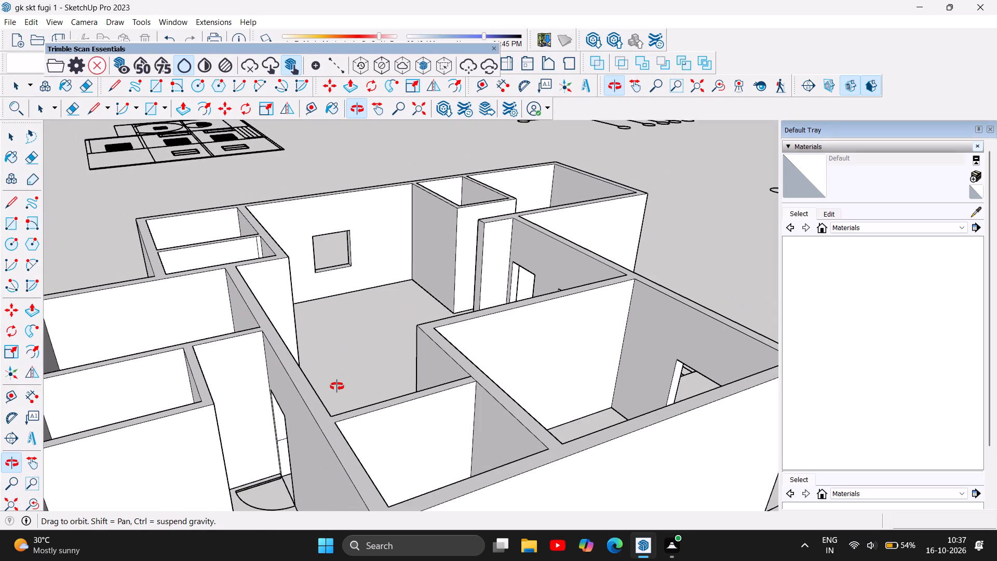
{"action": "scroll", "coordinate": [333, 380], "scroll_direction": "down", "scroll_amount": 10}
{"action": "left_click_drag", "start_coordinate": [569, 372], "coordinate": [512, 384]}
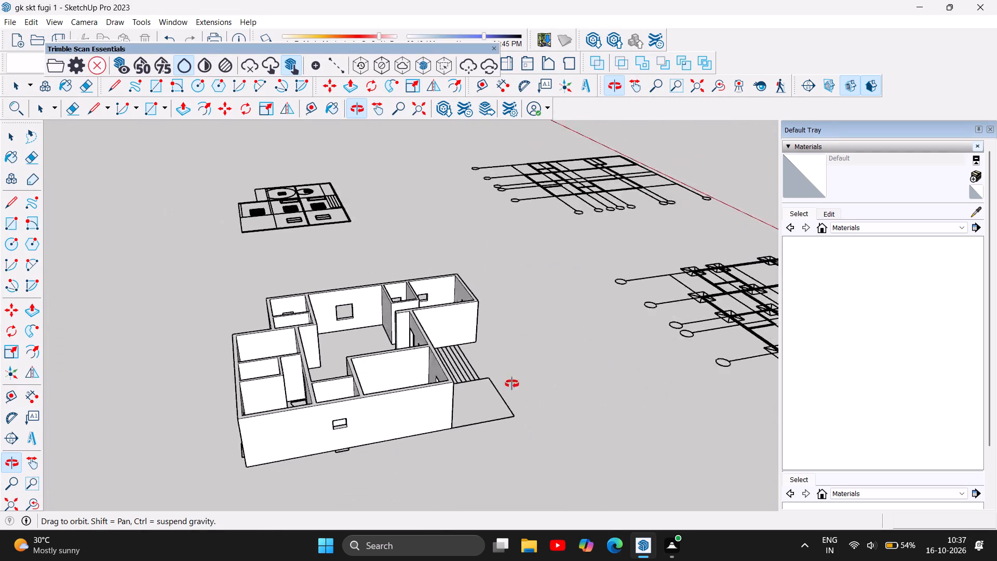
{"action": "left_click_drag", "start_coordinate": [512, 384], "coordinate": [174, 391]}
{"action": "left_click_drag", "start_coordinate": [603, 357], "coordinate": [391, 351]}
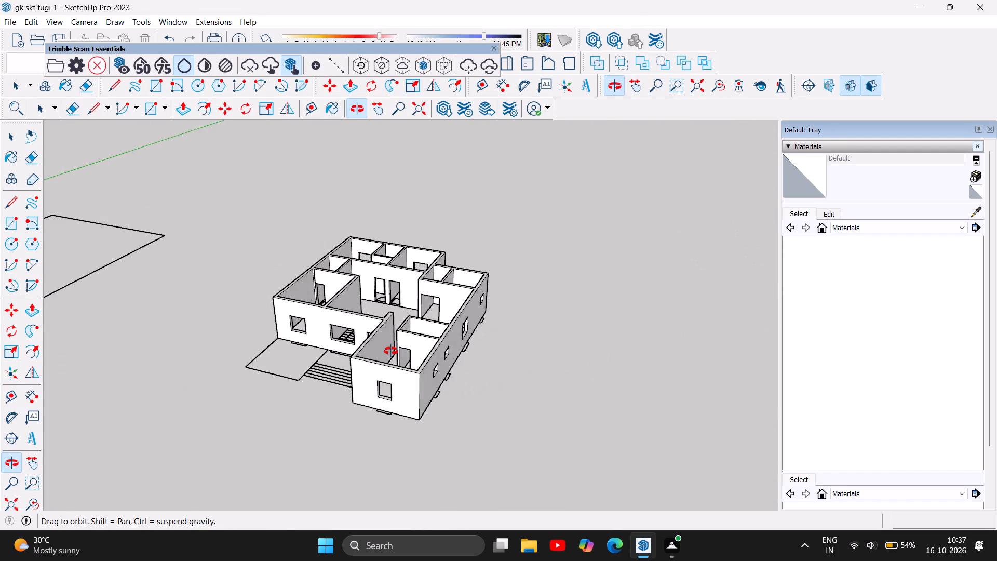
{"action": "left_click_drag", "start_coordinate": [391, 351], "coordinate": [562, 300]}
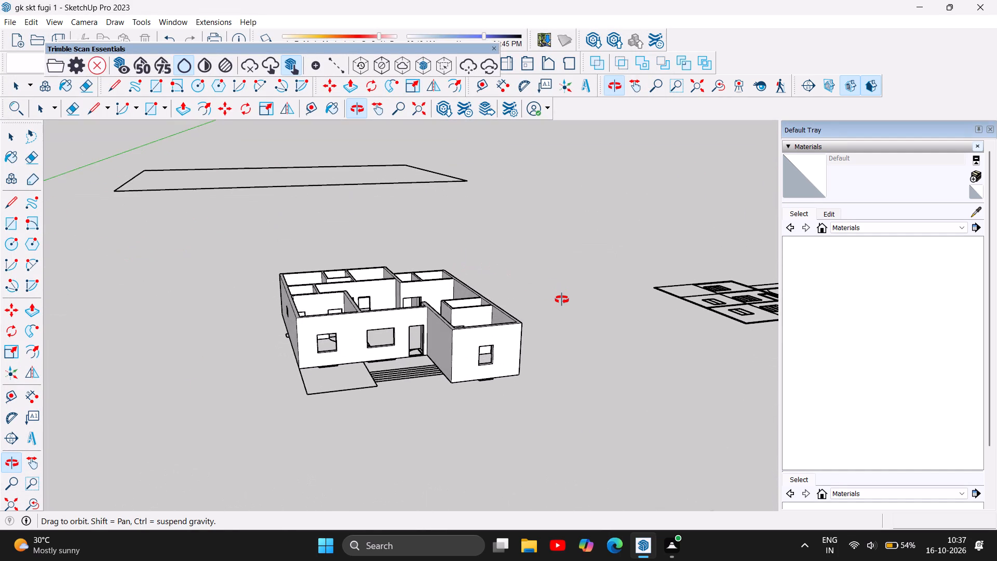
{"action": "left_click_drag", "start_coordinate": [562, 300], "coordinate": [559, 300]}
{"action": "scroll", "coordinate": [434, 329], "scroll_direction": "up", "scroll_amount": 4}
{"action": "left_click", "coordinate": [433, 328]}
{"action": "left_click_drag", "start_coordinate": [366, 464], "coordinate": [331, 431]}
Save the house model.
{"action": "key", "text": "ctrl+s"}
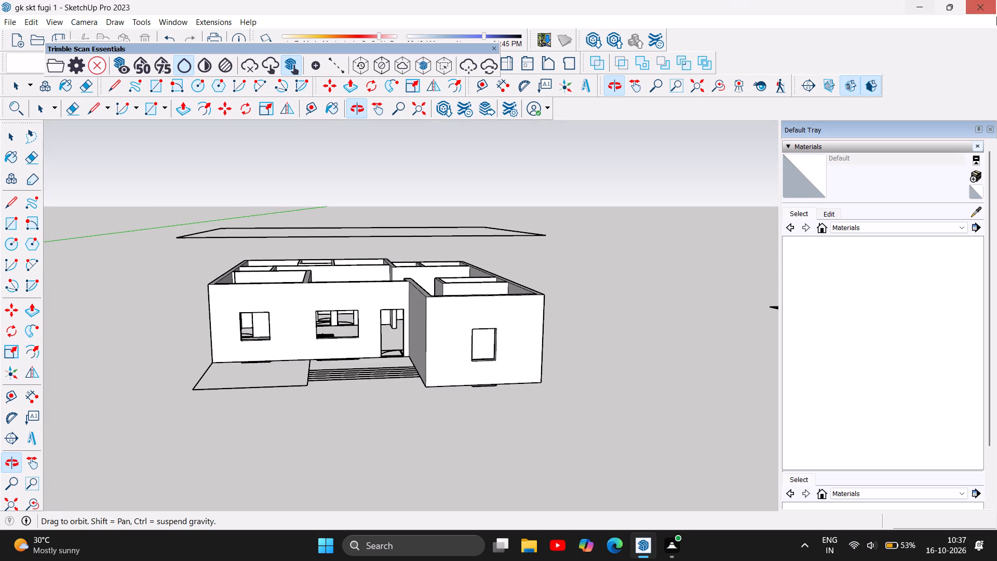